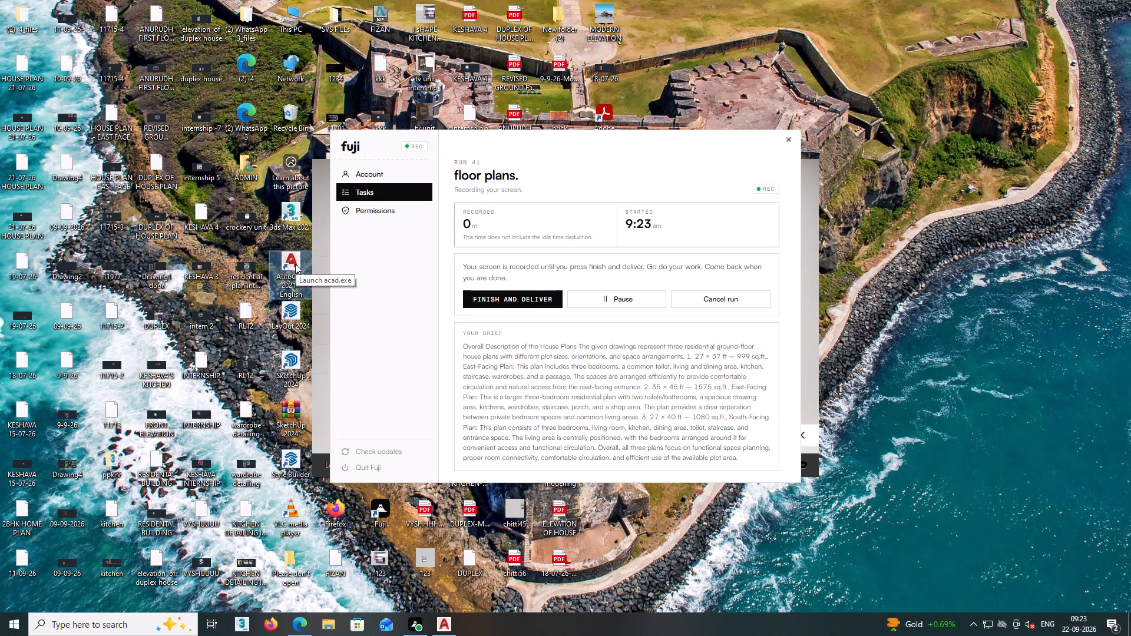
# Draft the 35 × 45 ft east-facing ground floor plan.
# Launch AutoCAD and start a new blank drawing.
pyautogui.doubleClick(295, 264)
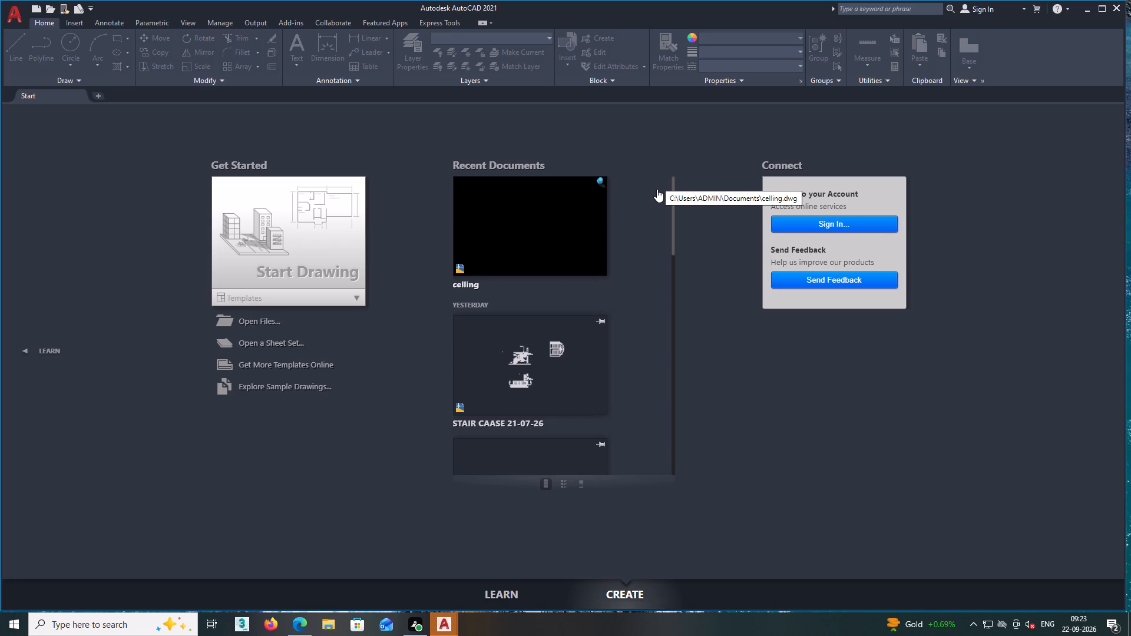
pyautogui.click(355, 220)
pyautogui.click(355, 217)
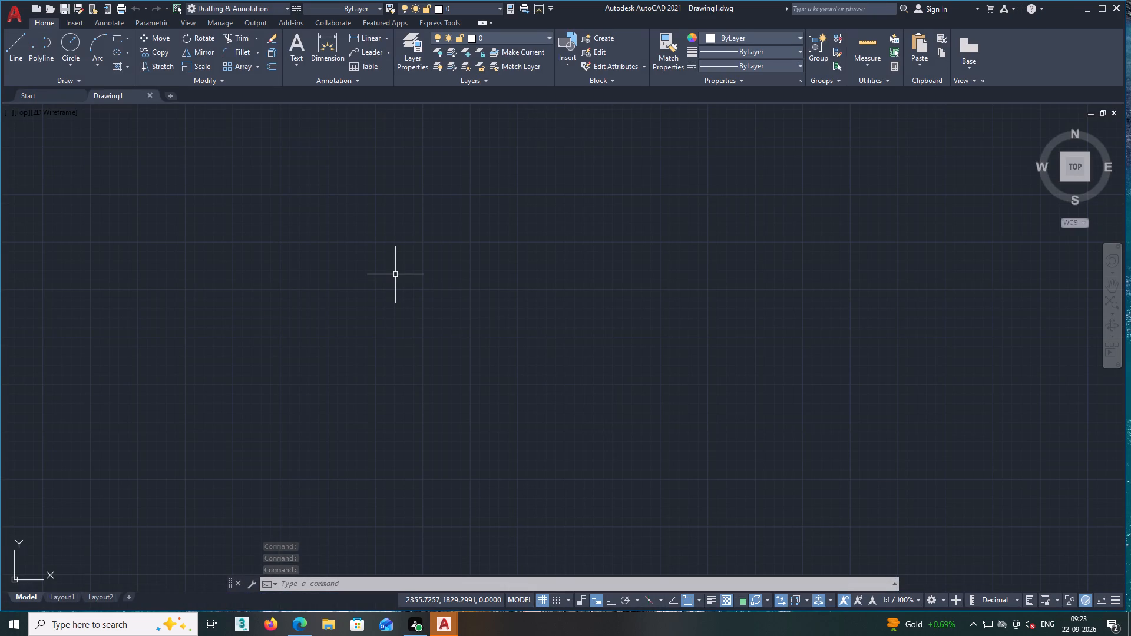
# Set the drawing units to Engineering length with 0'-0.0" precision and Inches as the insertion scale.
pyautogui.write('units')
pyautogui.press('Return')
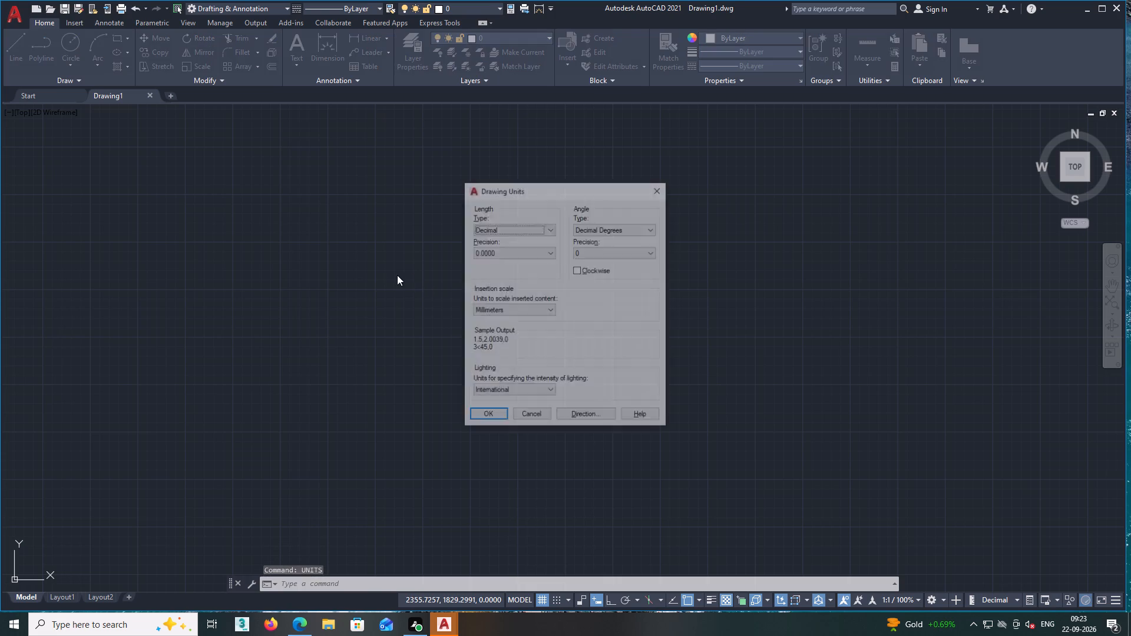
pyautogui.click(518, 226)
pyautogui.click(504, 253)
pyautogui.click(506, 242)
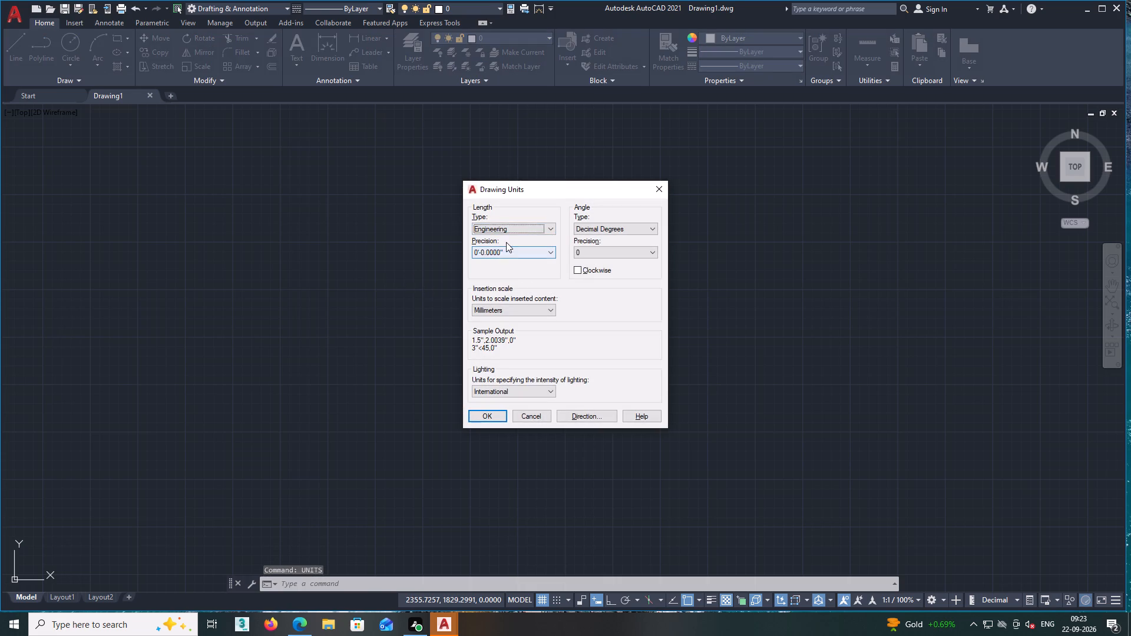
pyautogui.click(503, 251)
pyautogui.click(488, 267)
pyautogui.click(506, 303)
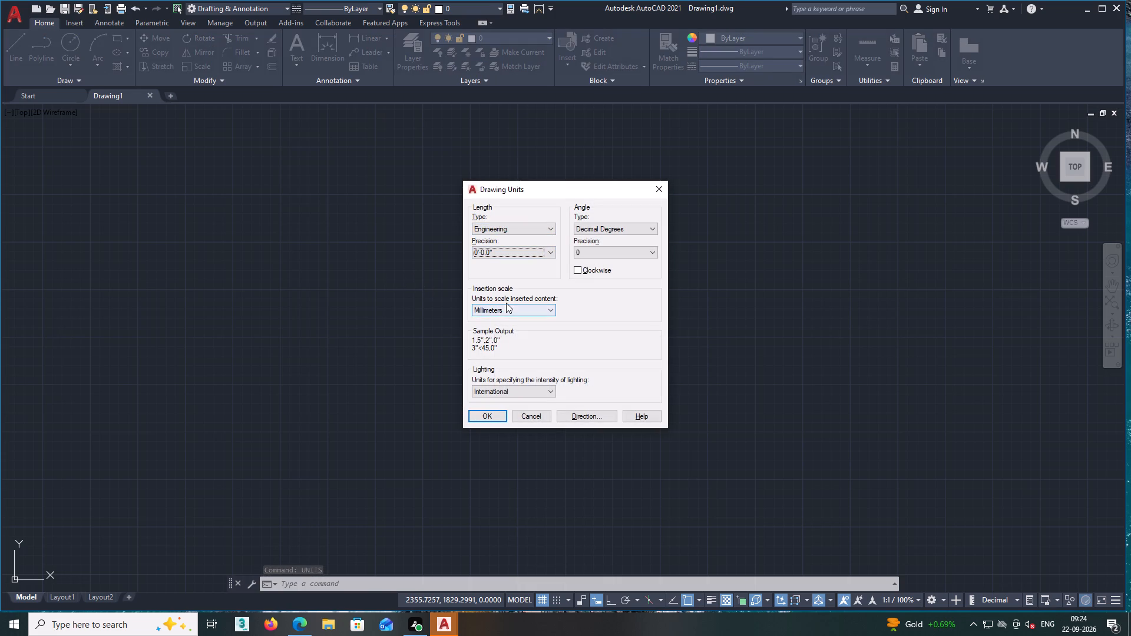
pyautogui.click(505, 307)
pyautogui.click(490, 325)
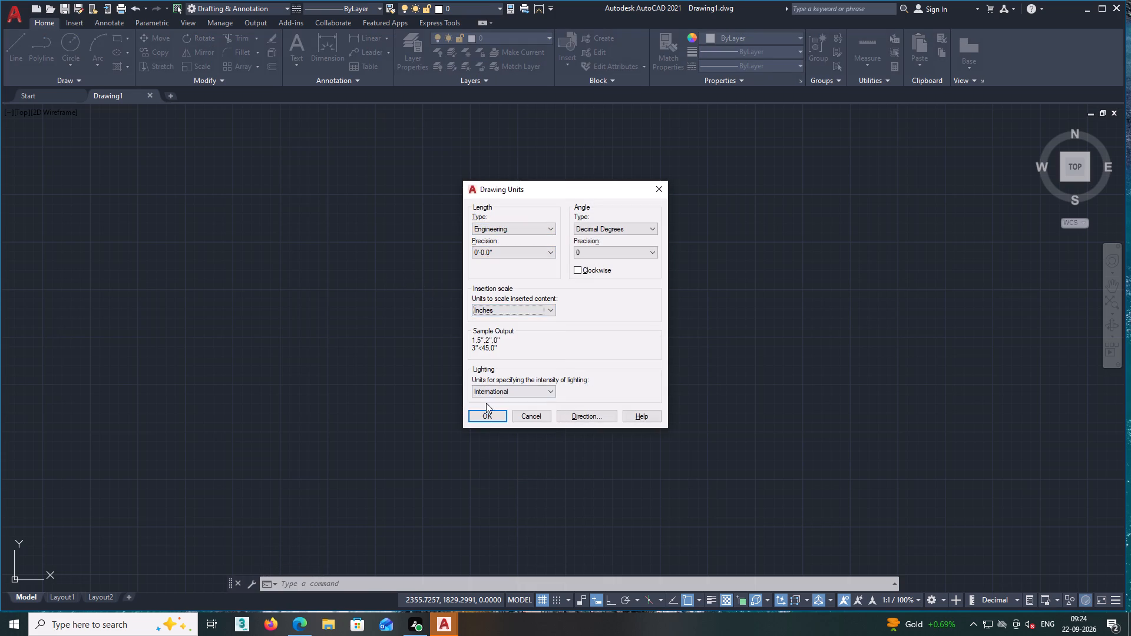
pyautogui.click(484, 420)
# Modify the ISO-25 dimension style to Engineering primary units with 0'-0.0" precision and make it the current style.
pyautogui.press('d')
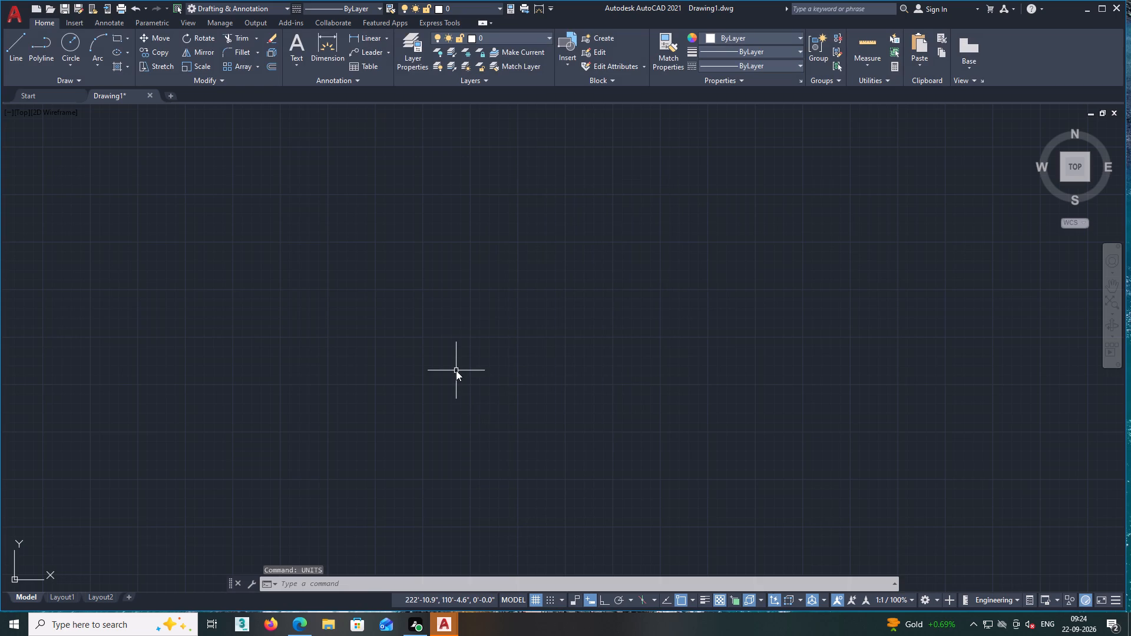
pyautogui.press('Return')
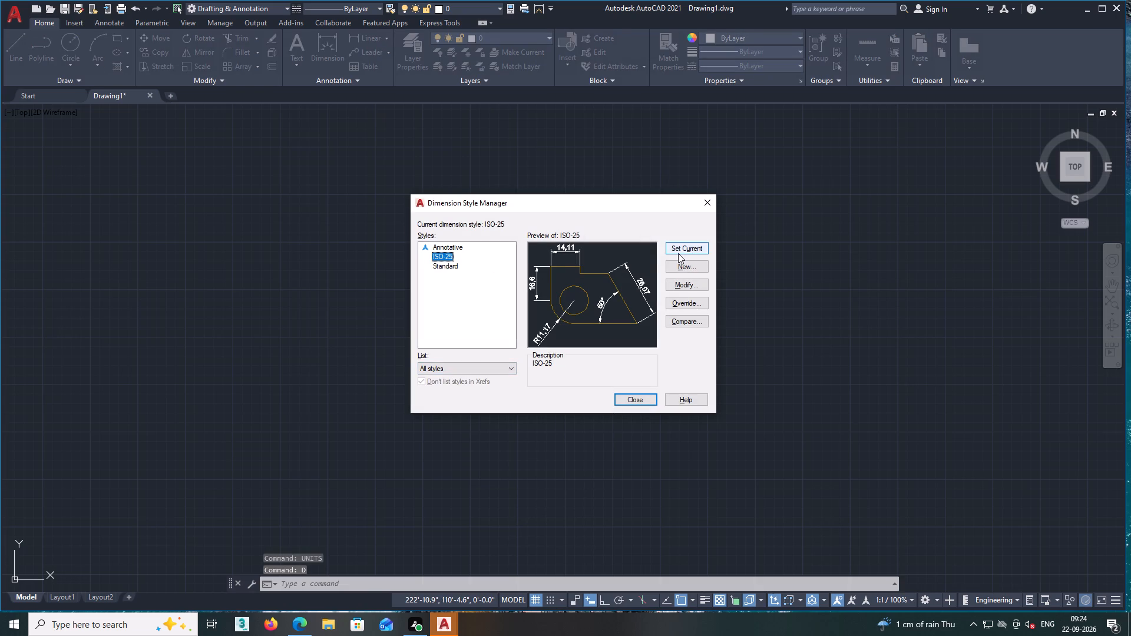
pyautogui.click(684, 286)
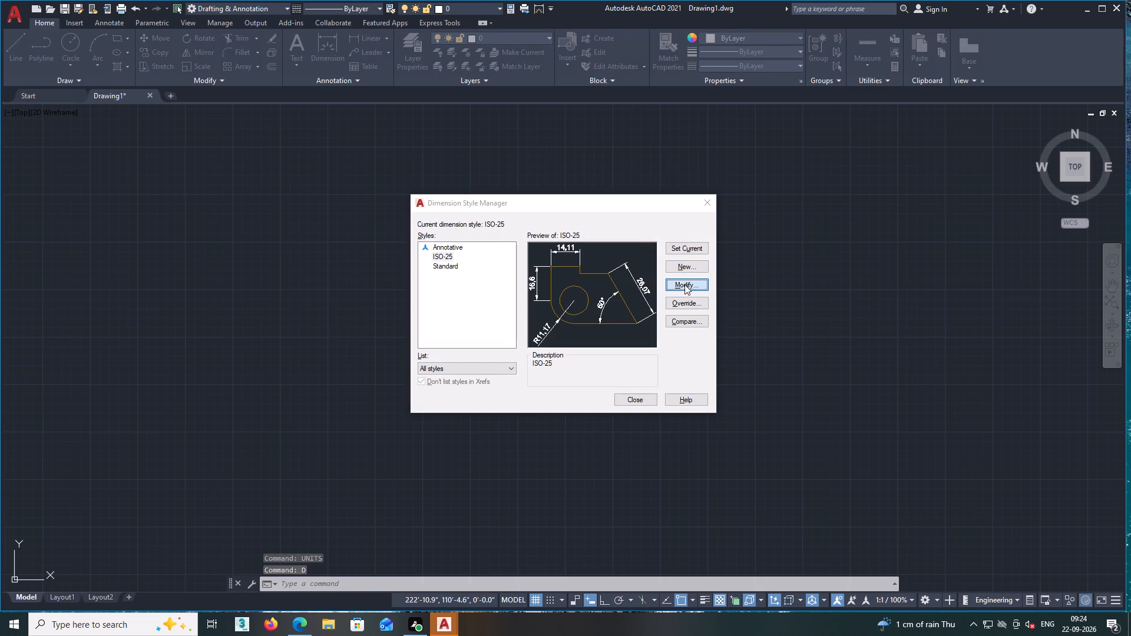
pyautogui.click(560, 181)
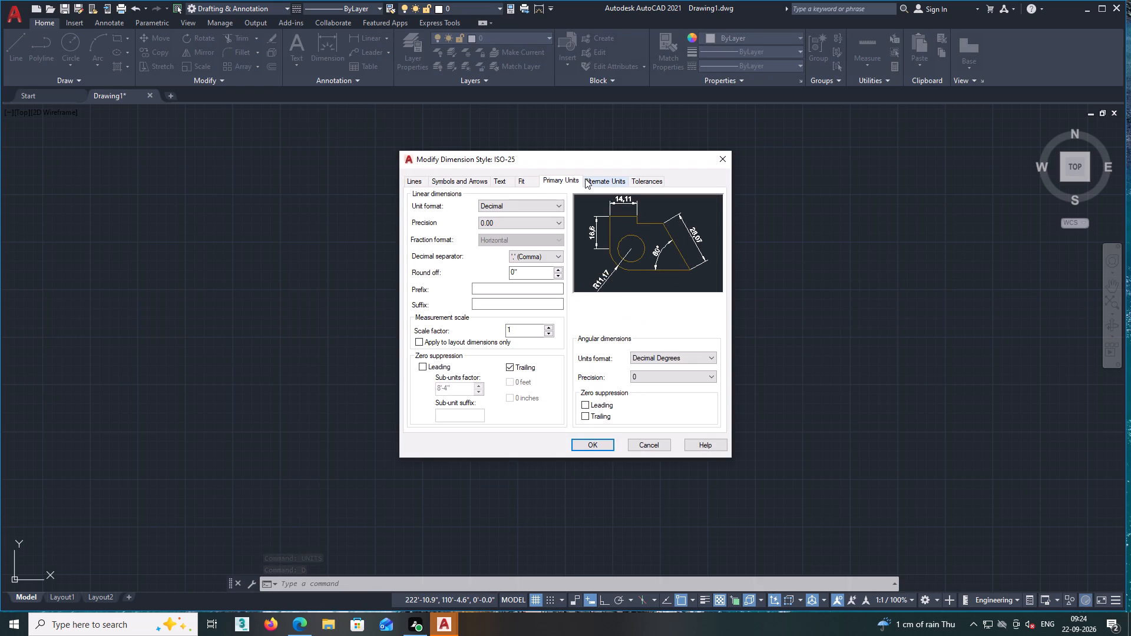
pyautogui.click(505, 210)
pyautogui.click(508, 204)
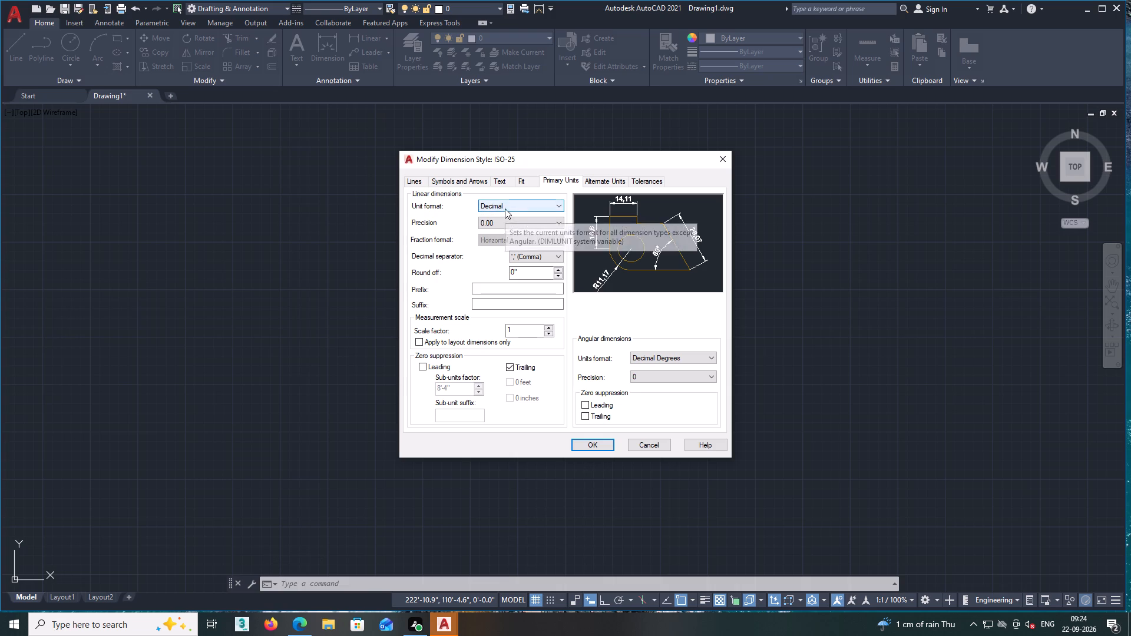
pyautogui.click(505, 208)
pyautogui.click(498, 231)
pyautogui.click(500, 225)
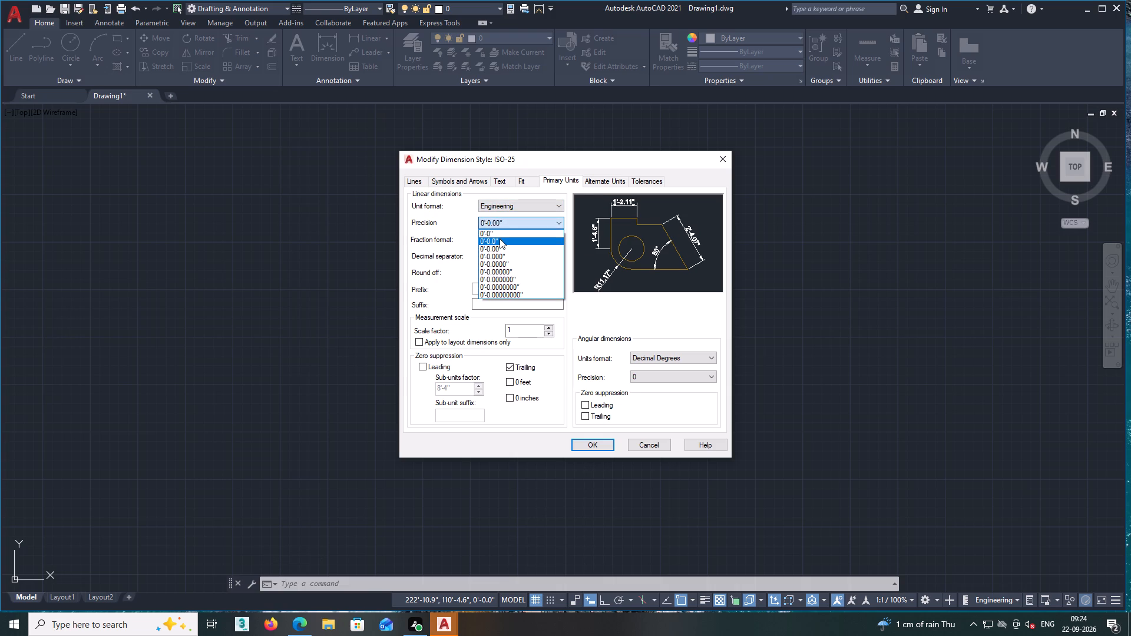
pyautogui.click(500, 238)
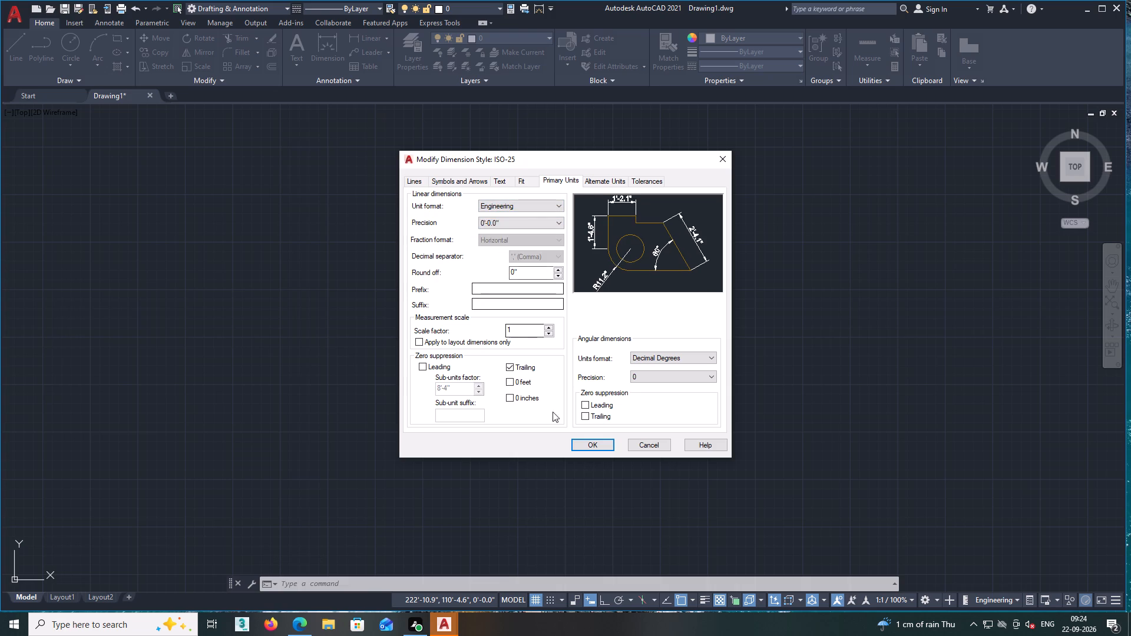
pyautogui.click(586, 445)
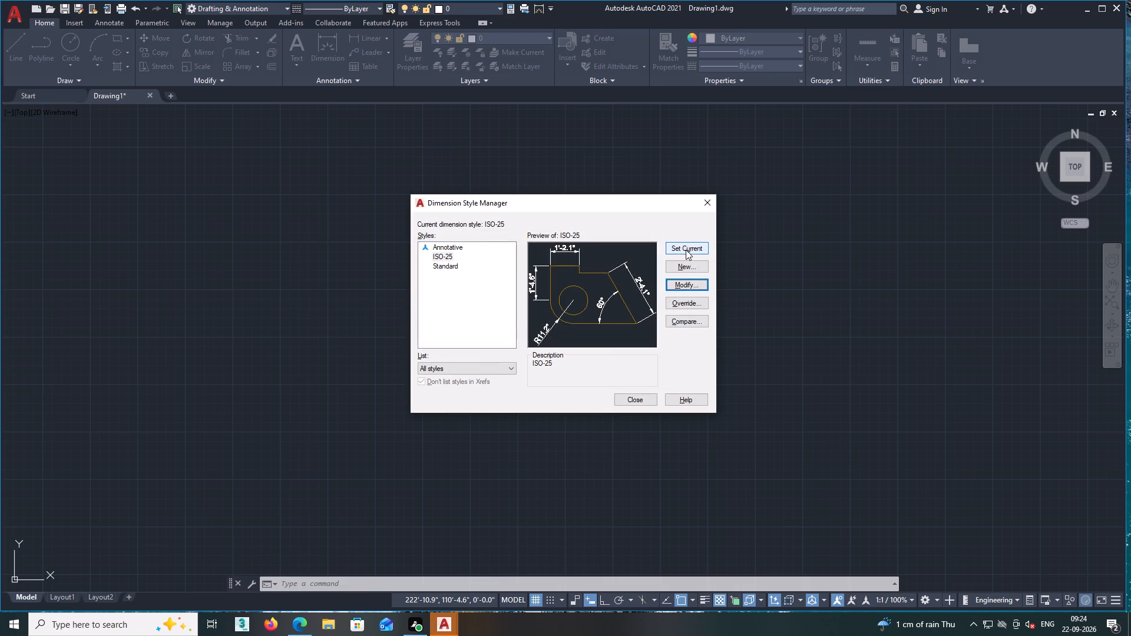
pyautogui.click(686, 250)
pyautogui.click(631, 398)
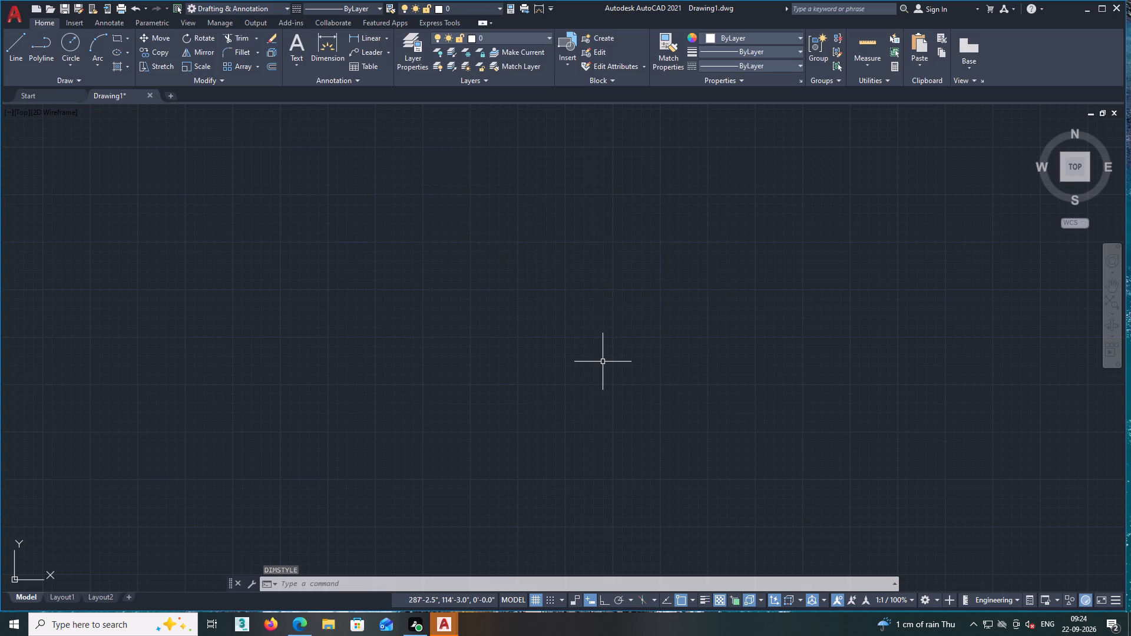
# Draw one vertical and one horizontal construction line crossing on the X axis, to the east of the origin.
pyautogui.write('xl')
pyautogui.press('Return')
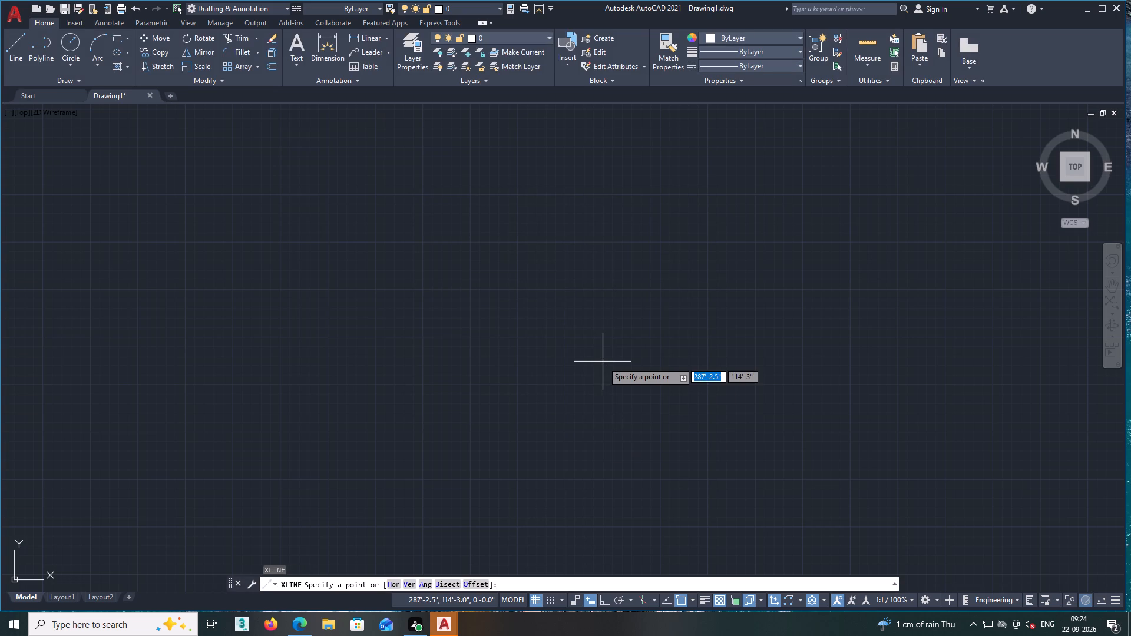
pyautogui.press('v')
pyautogui.press('Return')
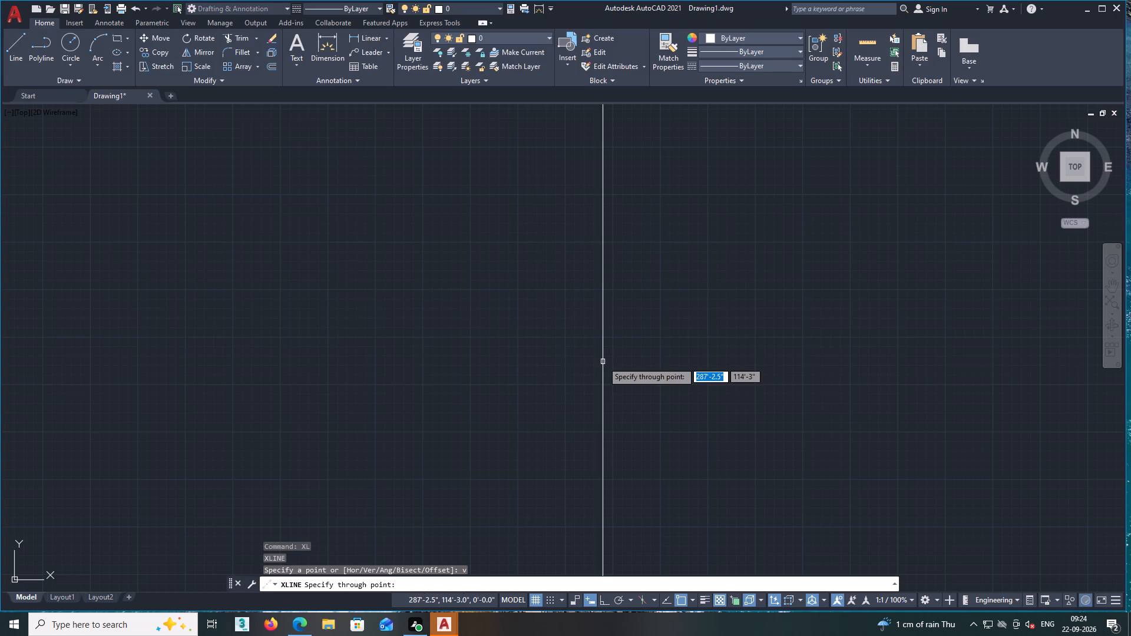
pyautogui.scroll(-6, 586, 340)
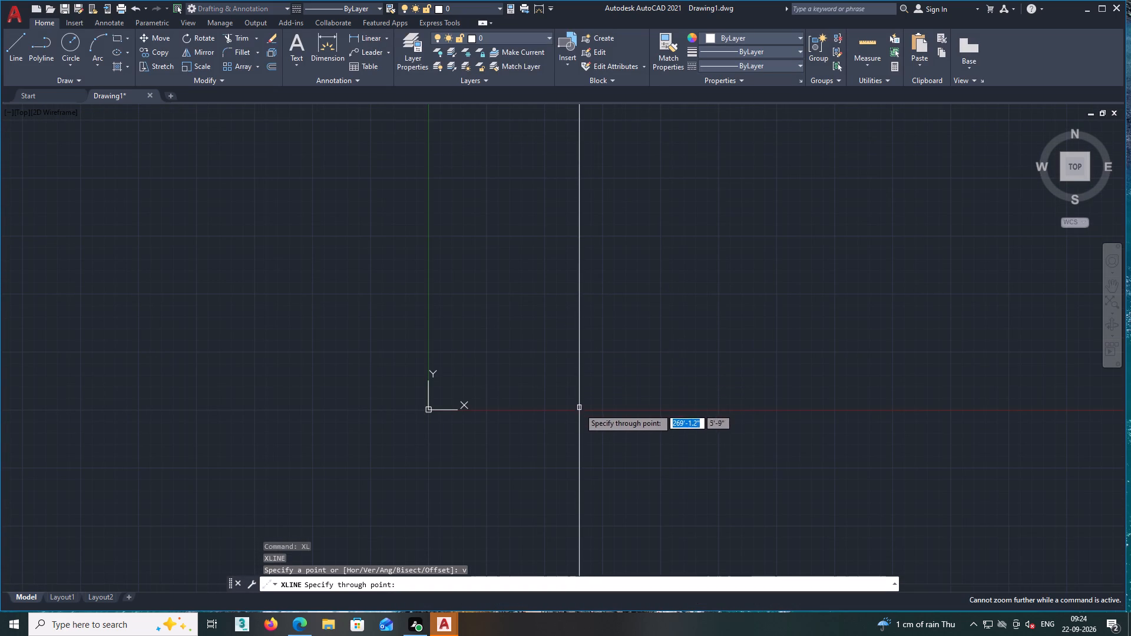
pyautogui.click(583, 411)
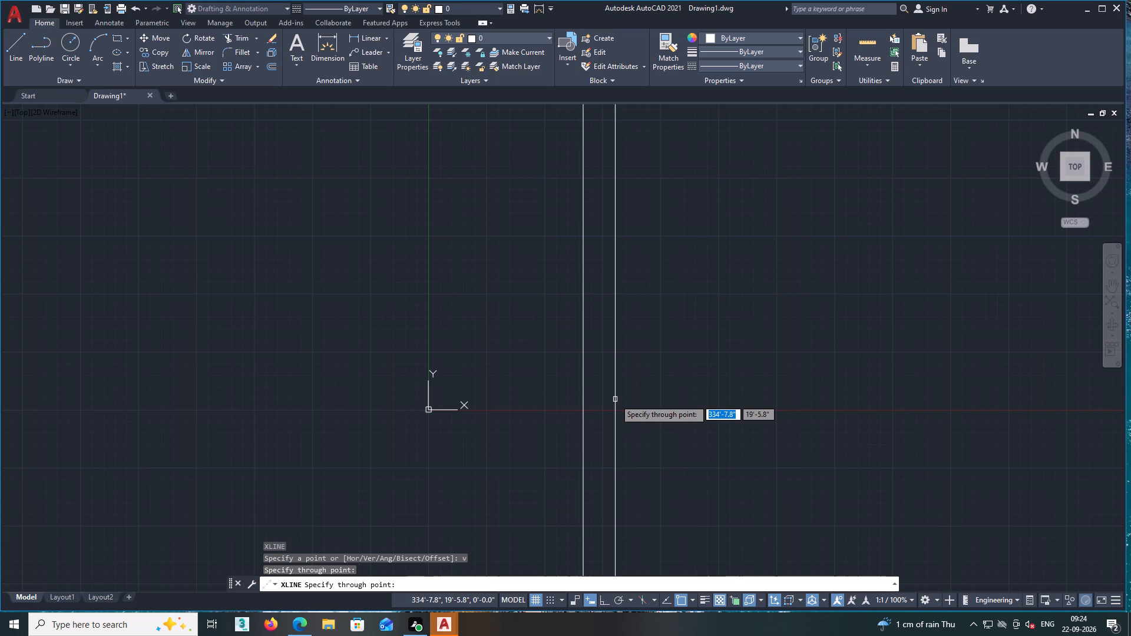
pyautogui.press('Escape')
pyautogui.press('space')
pyautogui.write('h')
pyautogui.press('Return')
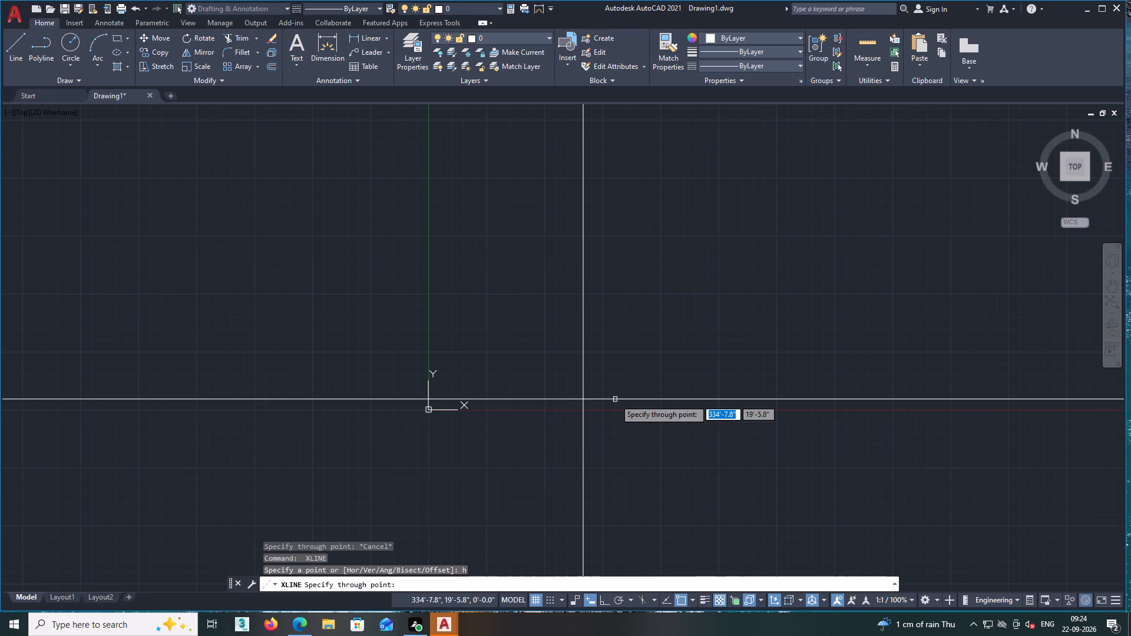
pyautogui.click(583, 410)
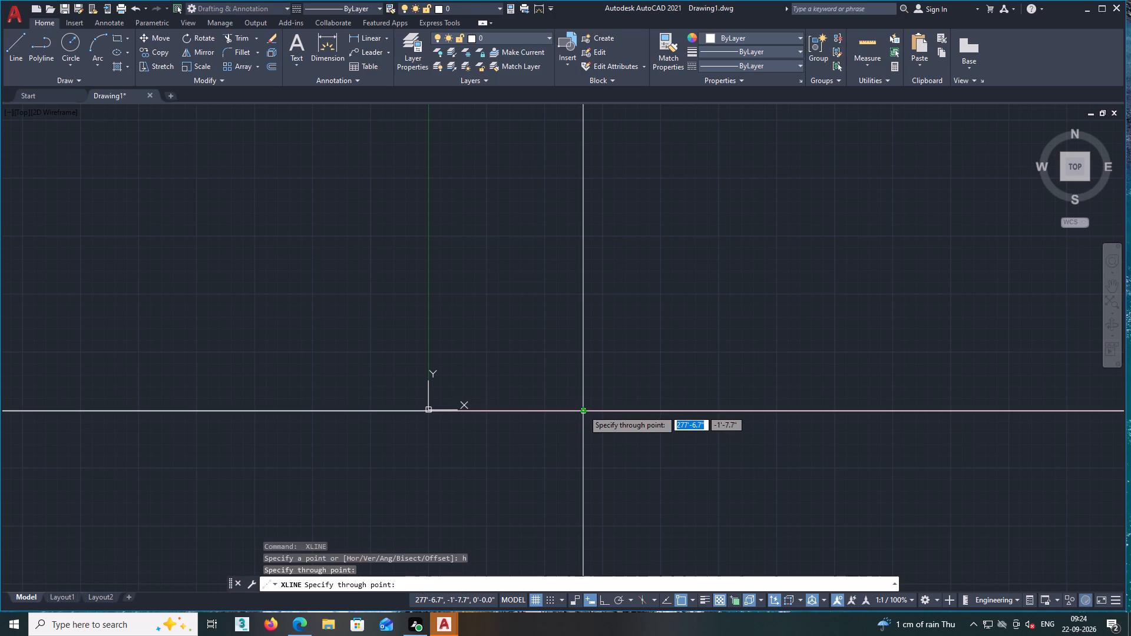
pyautogui.press('Escape')
# Trim the construction lines west of and below their crossing so they form the plot's lower-left corner.
pyautogui.write('tr')
pyautogui.press('Return')
pyautogui.doubleClick(482, 367)
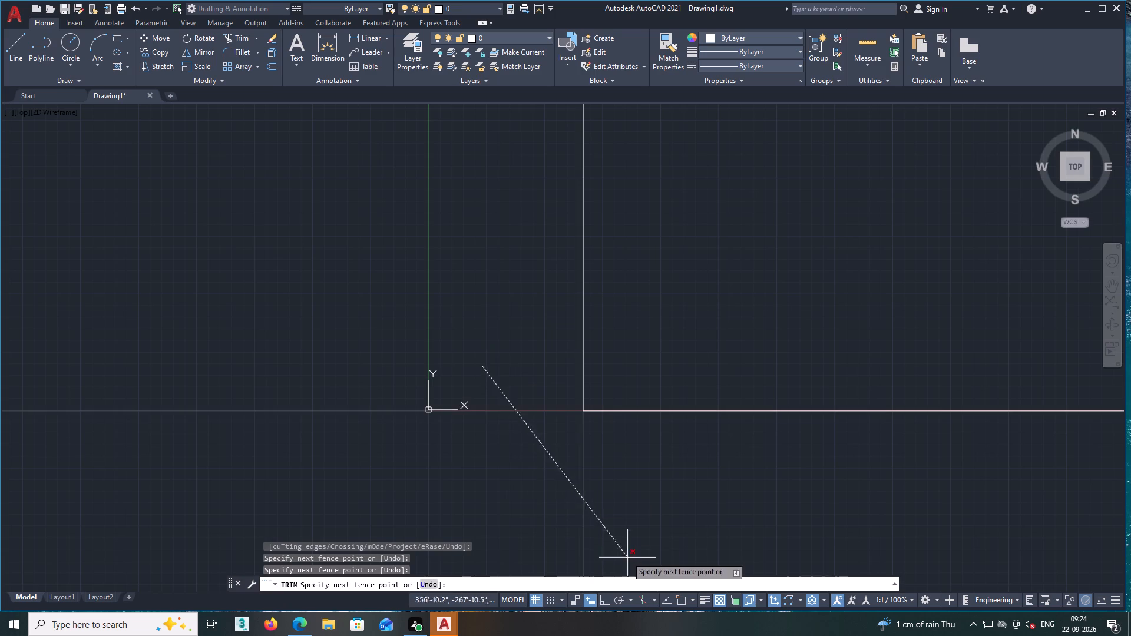
pyautogui.click(626, 553)
# Offset the vertical line 27' to the east for the plot width.
pyautogui.scroll(-1, 619, 508)
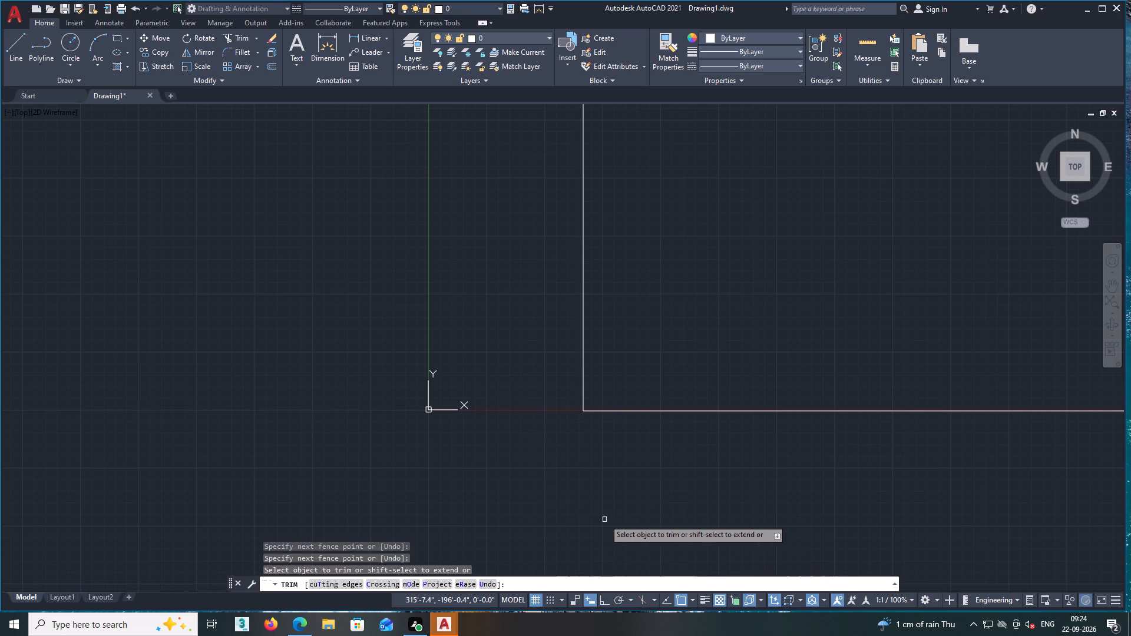
pyautogui.moveTo(604, 519); pyautogui.dragTo(590, 551, button='middle')
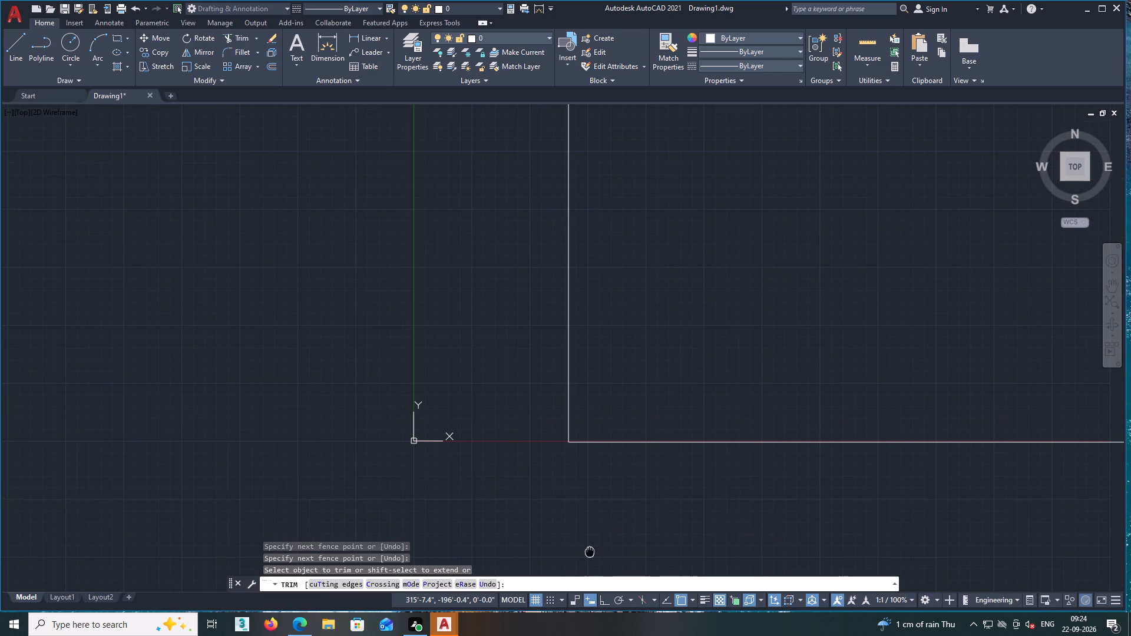
pyautogui.moveTo(590, 551); pyautogui.dragTo(560, 554, button='middle')
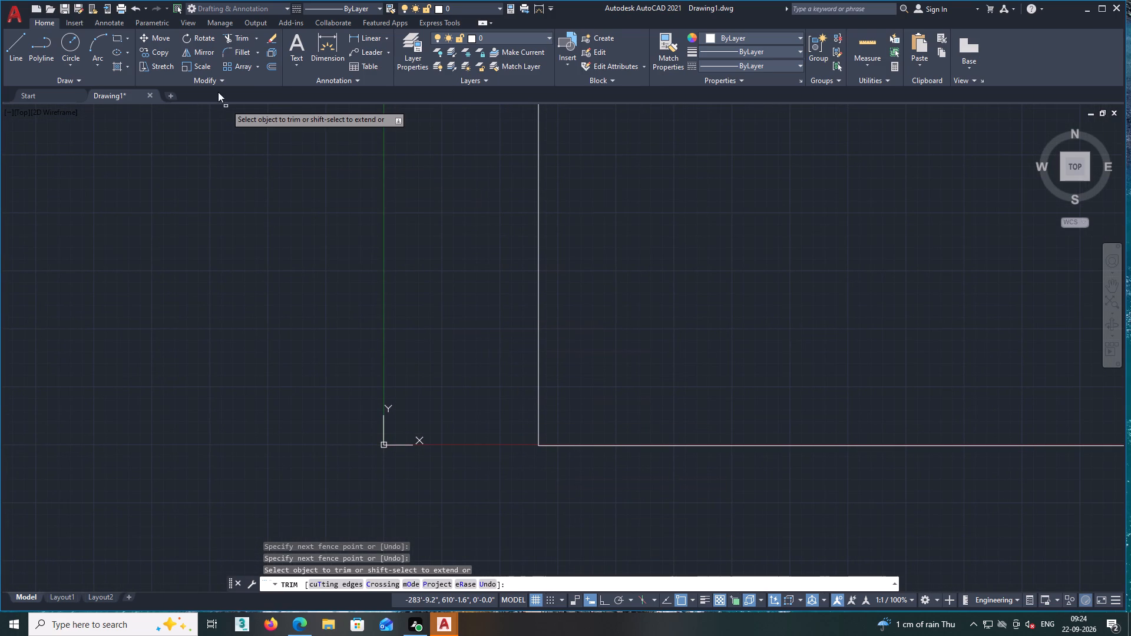
pyautogui.click(271, 68)
pyautogui.moveTo(442, 341); pyautogui.dragTo(369, 417, button='middle')
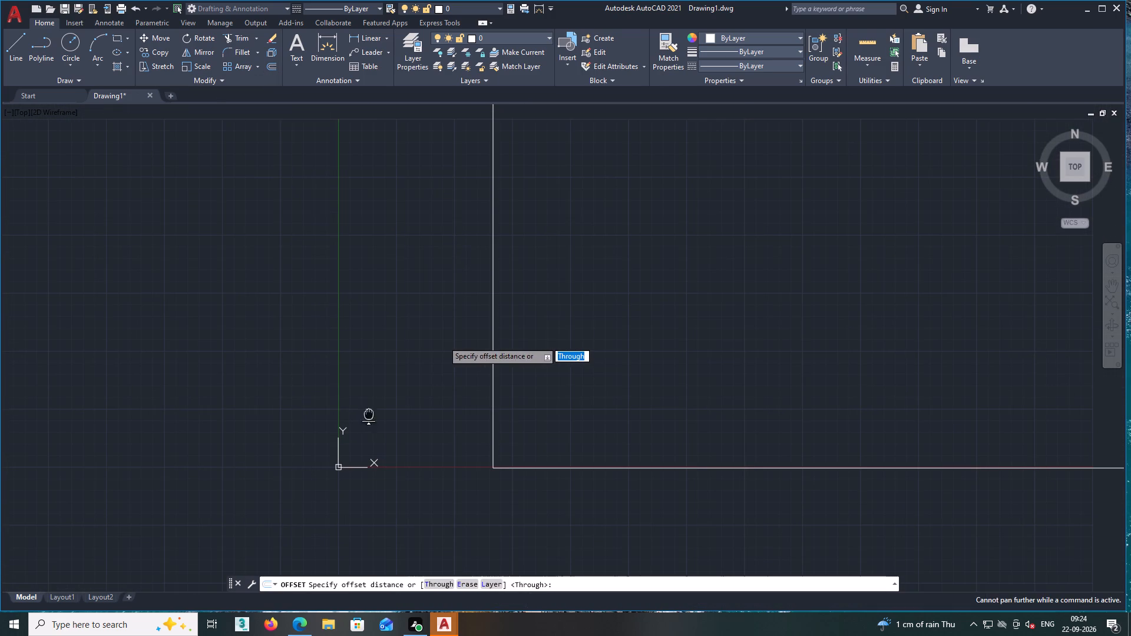
pyautogui.moveTo(369, 417); pyautogui.dragTo(366, 424, button='middle')
pyautogui.moveTo(499, 400); pyautogui.dragTo(520, 408, button='middle')
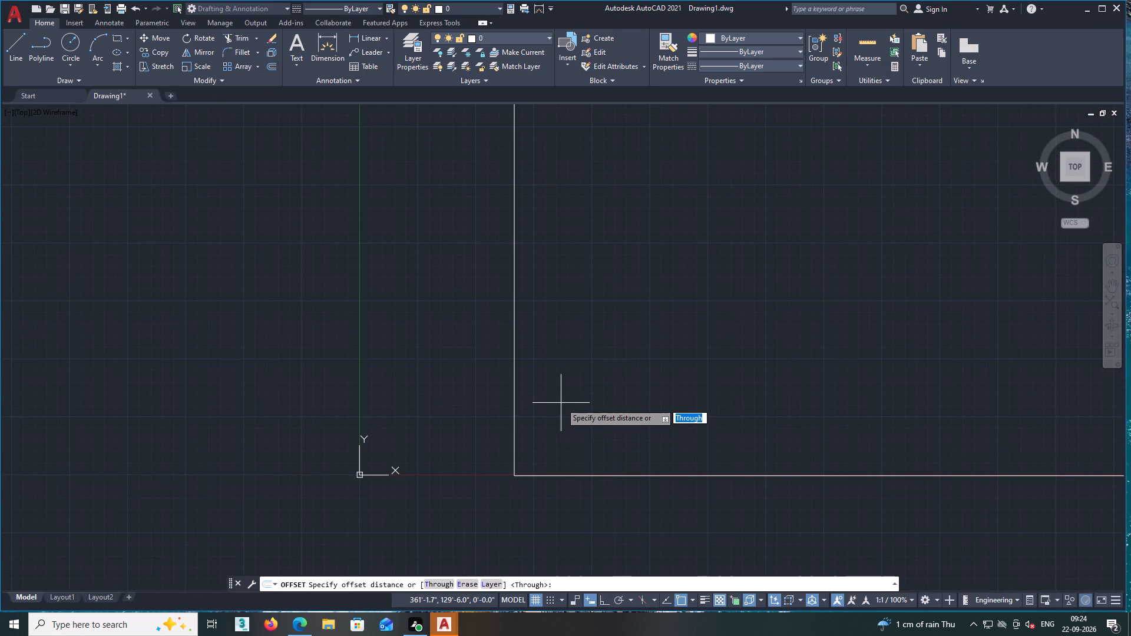
pyautogui.write("27'")
pyautogui.press('Return')
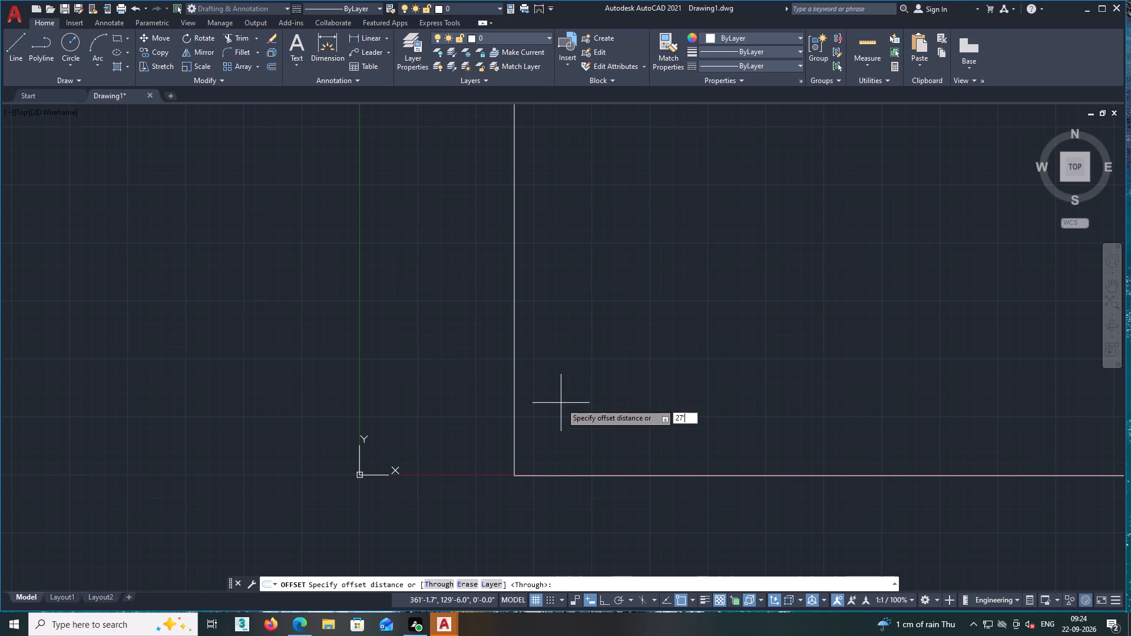
pyautogui.click(514, 445)
pyautogui.click(613, 420)
pyautogui.scroll(2, 551, 476)
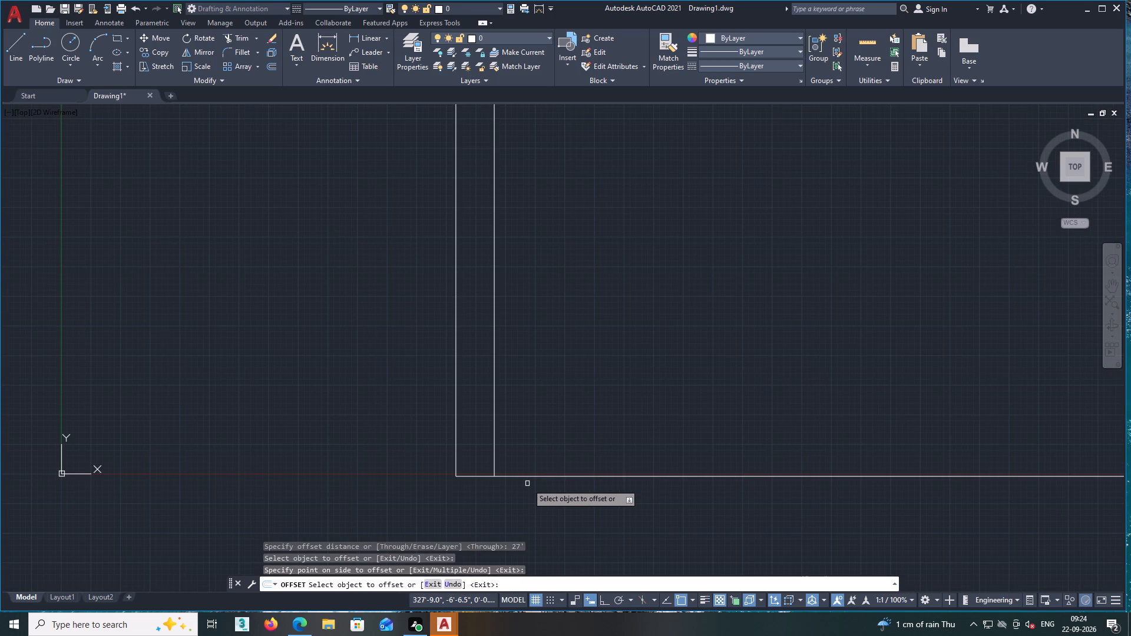
pyautogui.press('space')
# Offset the bottom horizontal line 40' upward for the plot depth.
pyautogui.press('space')
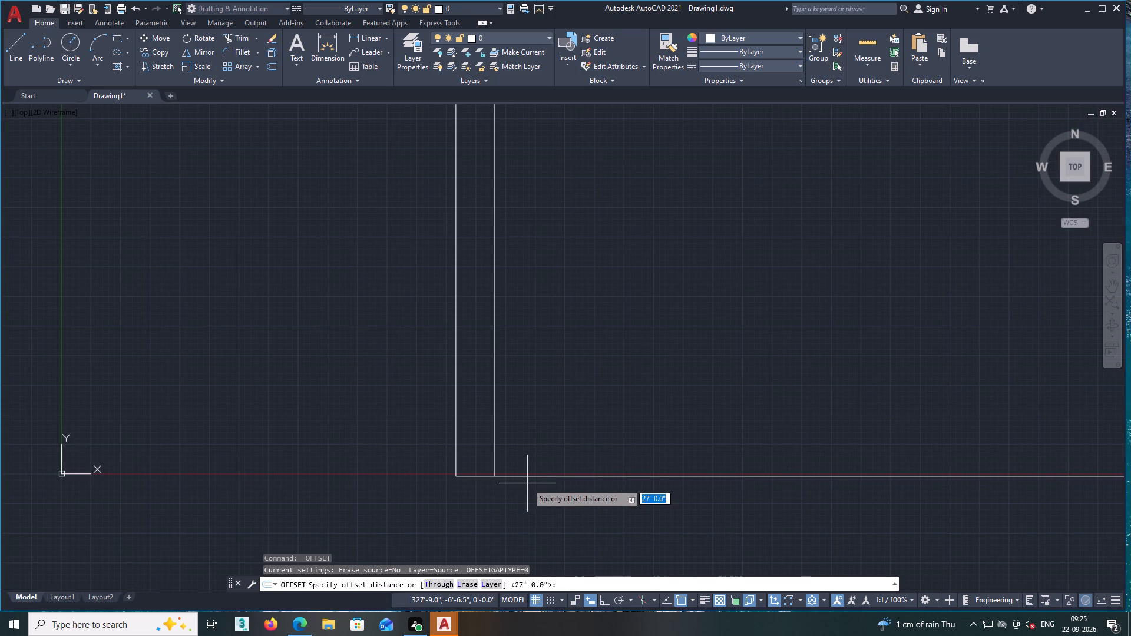
pyautogui.write('41')
pyautogui.press('BackSpace')
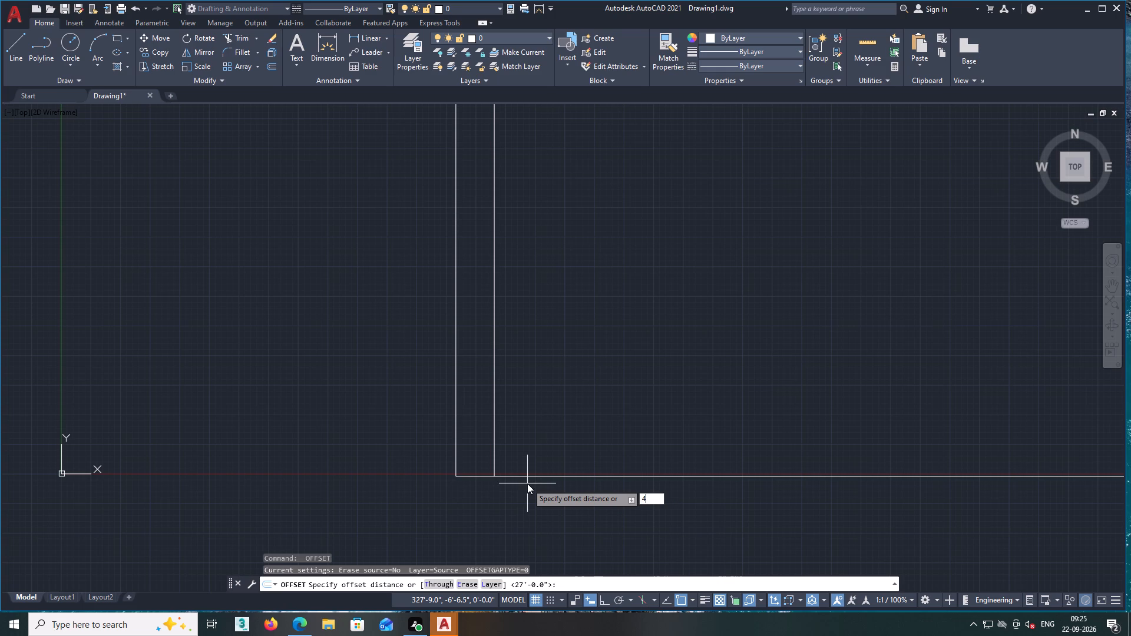
pyautogui.write("0'")
pyautogui.press('Return')
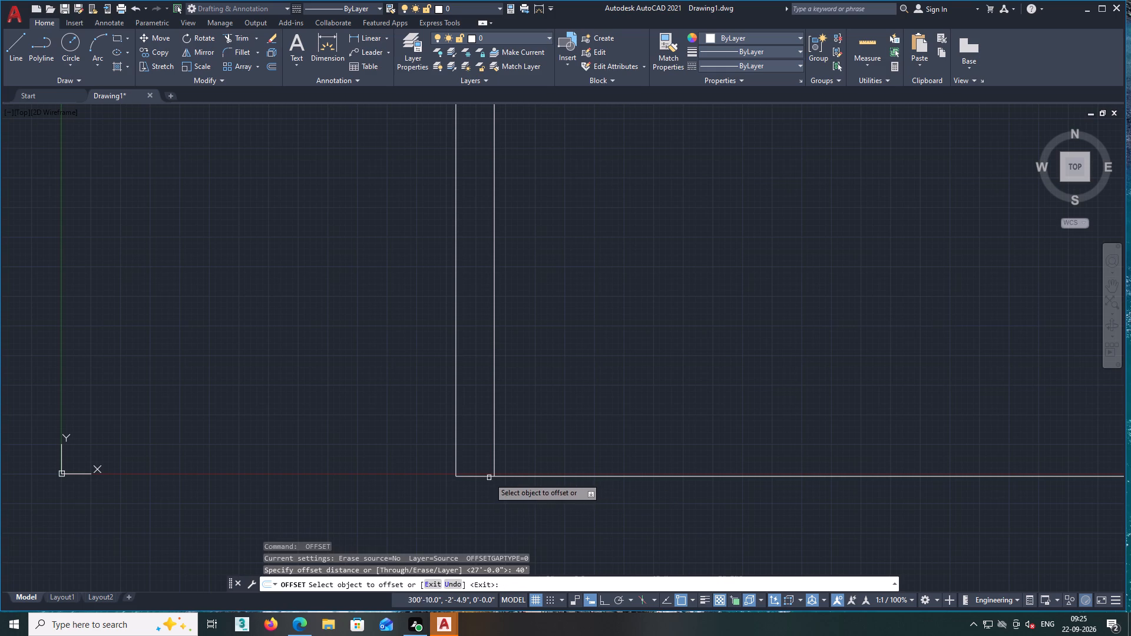
pyautogui.click(469, 478)
pyautogui.click(478, 410)
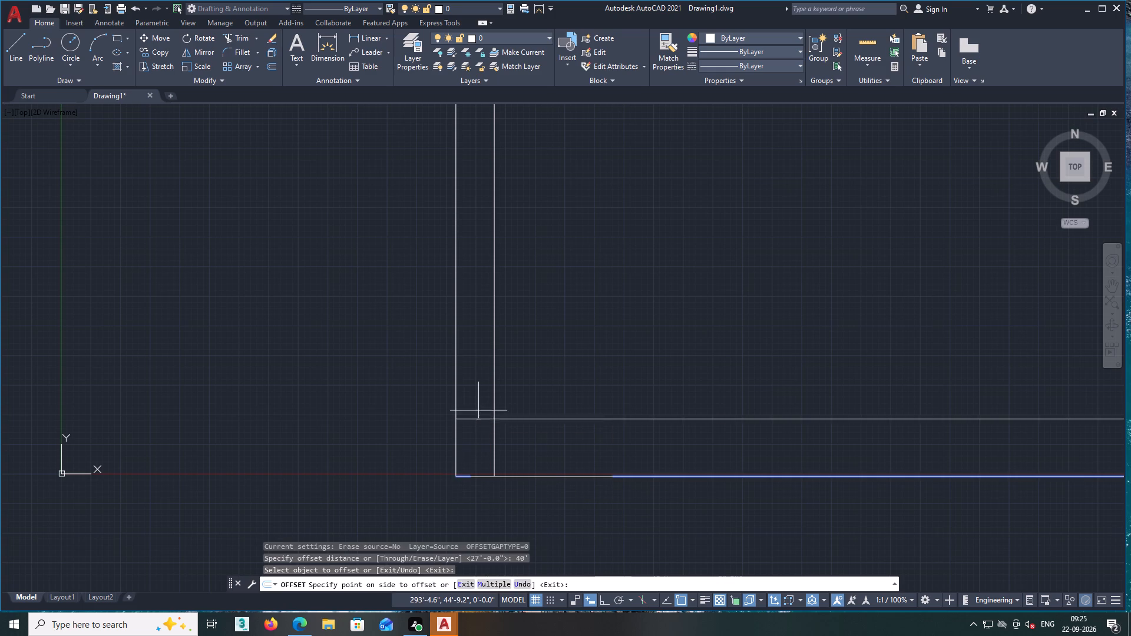
pyautogui.moveTo(544, 389); pyautogui.dragTo(561, 399, button='middle')
pyautogui.press('space')
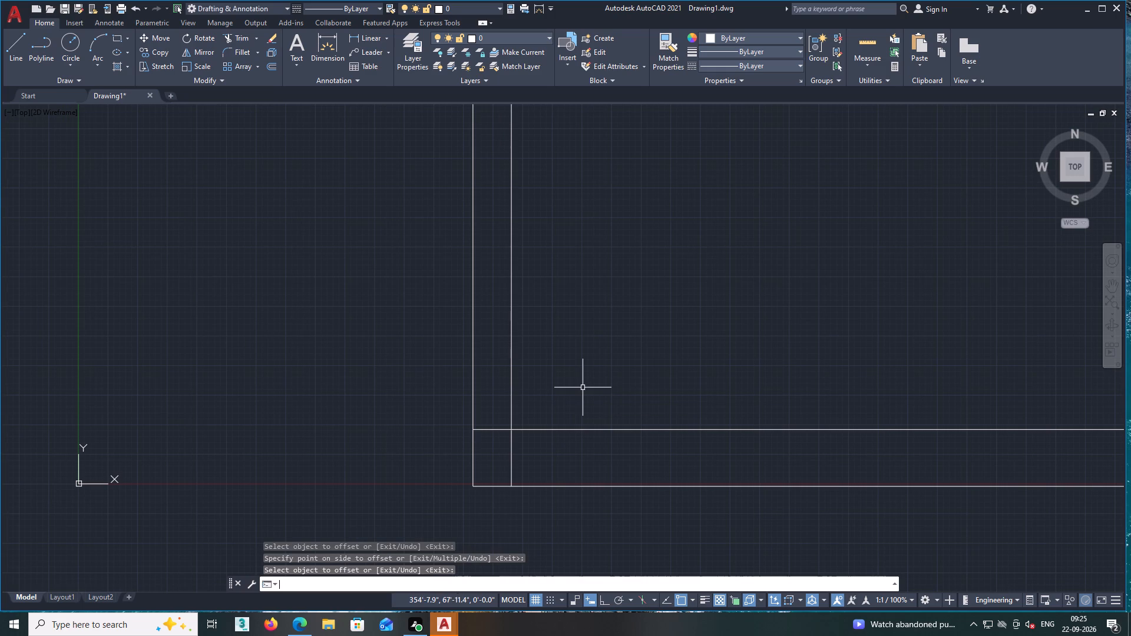
# Trim the line portions extending north and east beyond the plot, leaving a closed 27' by 40' rectangle.
pyautogui.write('tr')
pyautogui.press('Return')
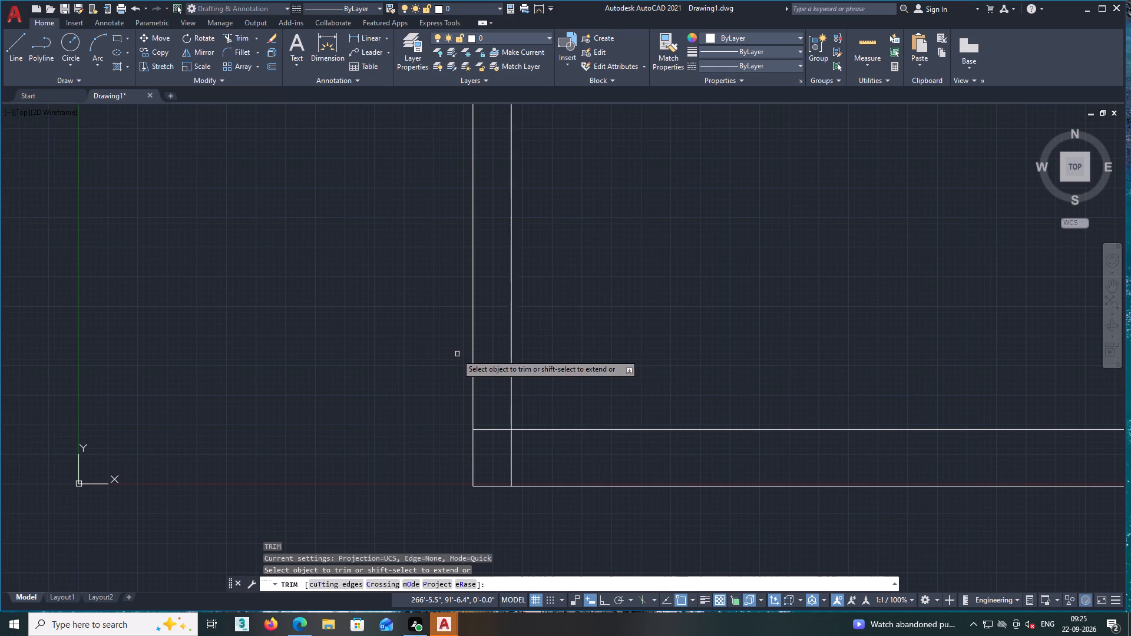
pyautogui.click(457, 354)
pyautogui.click(593, 319)
pyautogui.click(598, 331)
pyautogui.click(622, 524)
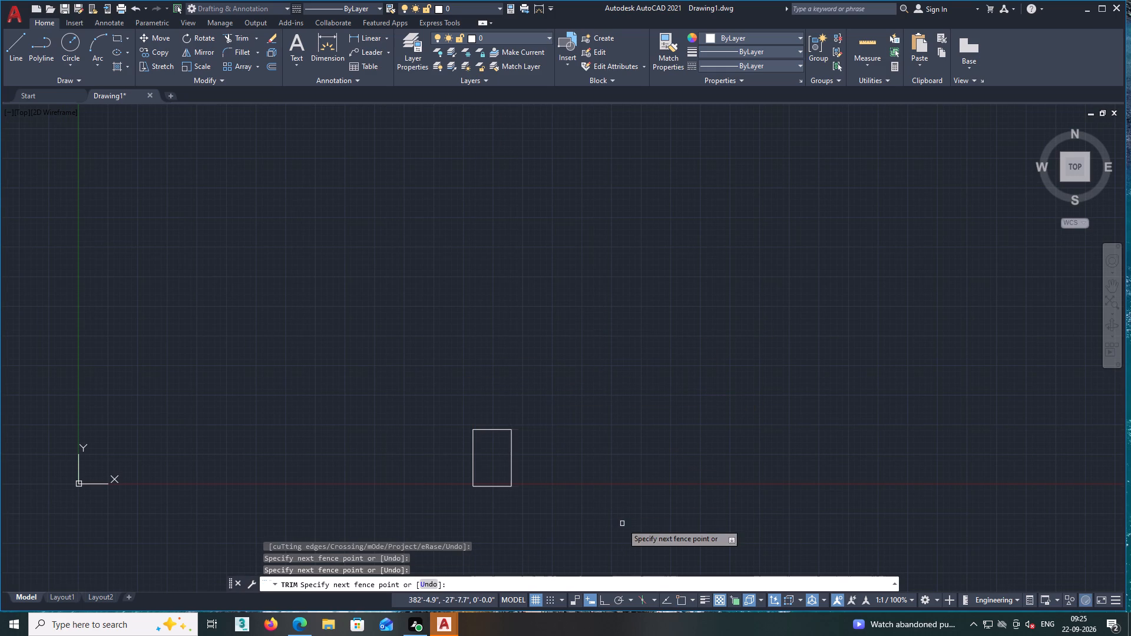
pyautogui.moveTo(614, 492); pyautogui.dragTo(655, 412, button='middle')
pyautogui.moveTo(607, 426); pyautogui.dragTo(606, 477, button='middle')
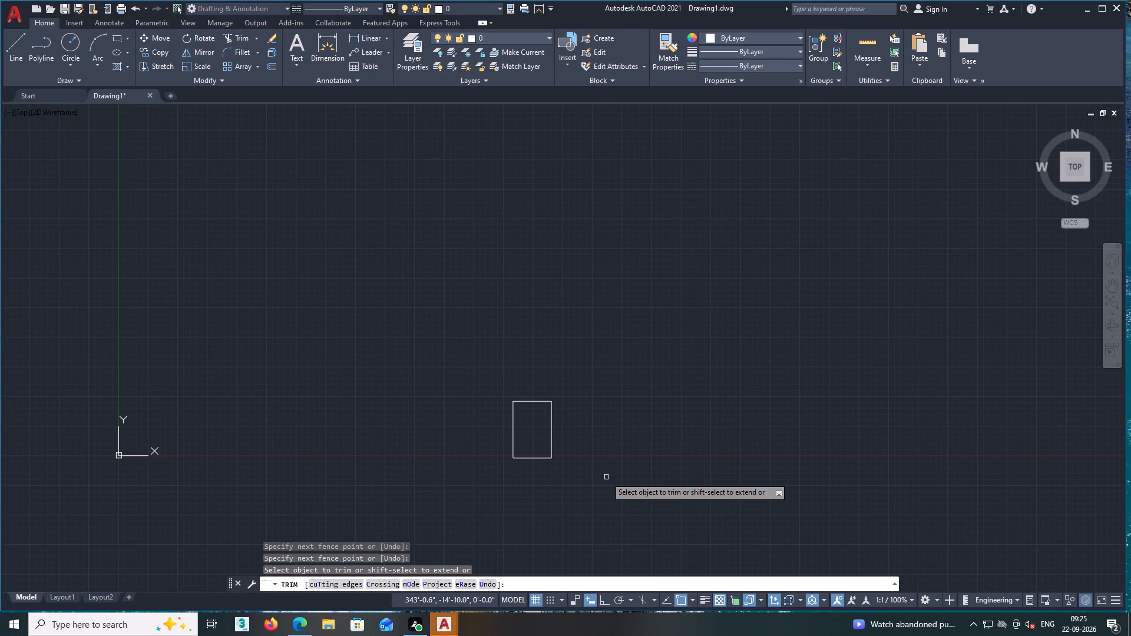
pyautogui.press('space')
# Join the four plot boundary lines into a single polyline.
pyautogui.scroll(2, 522, 428)
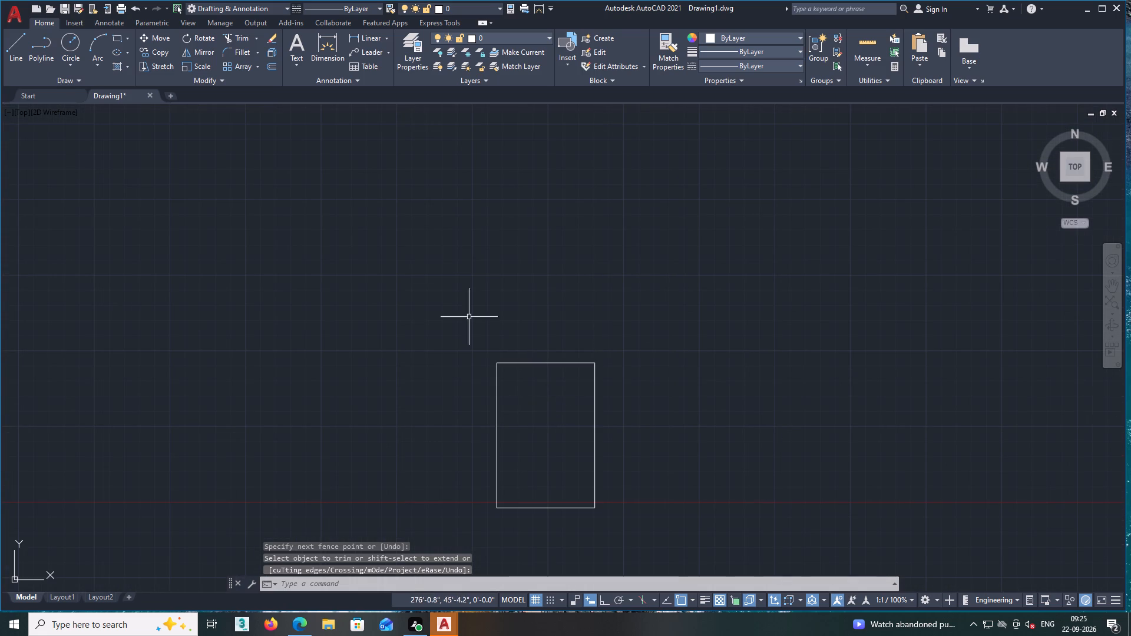
pyautogui.scroll(-1, 437, 280)
pyautogui.moveTo(565, 459); pyautogui.dragTo(558, 438)
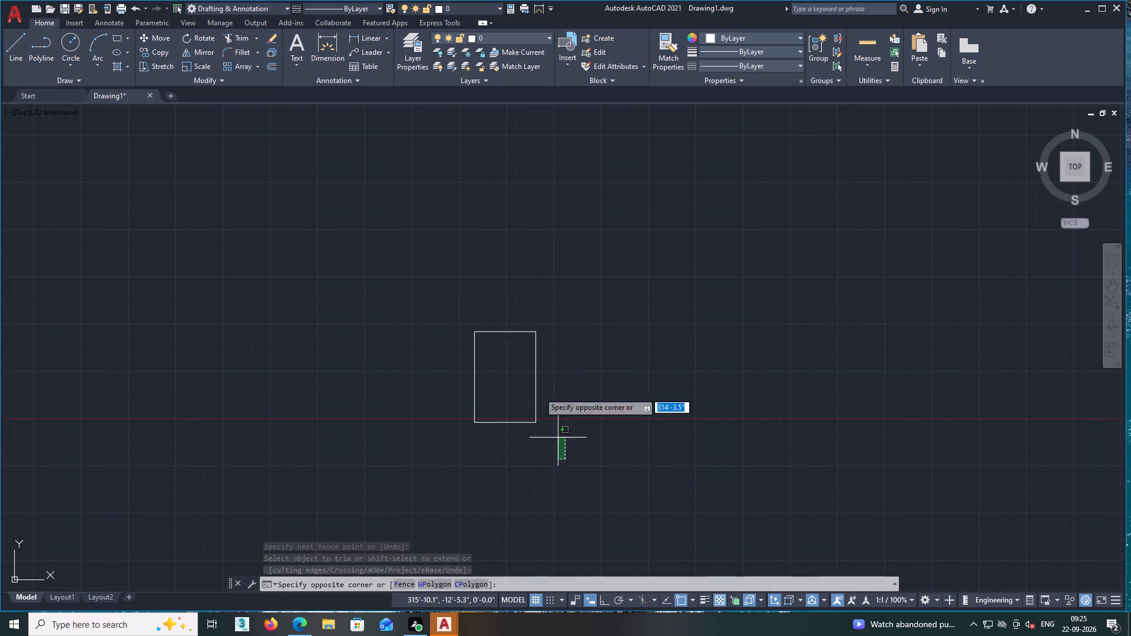
pyautogui.click(406, 247)
pyautogui.press('j')
pyautogui.press('Return')
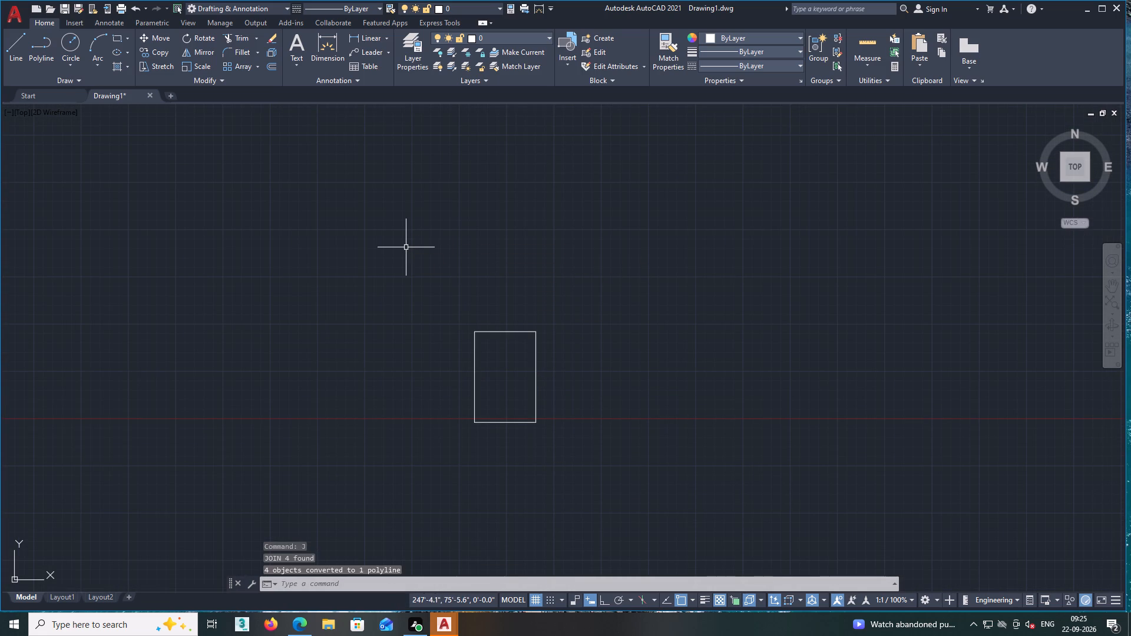
# Offset the plot rectangle 9" inward for the outer wall thickness.
pyautogui.click(274, 67)
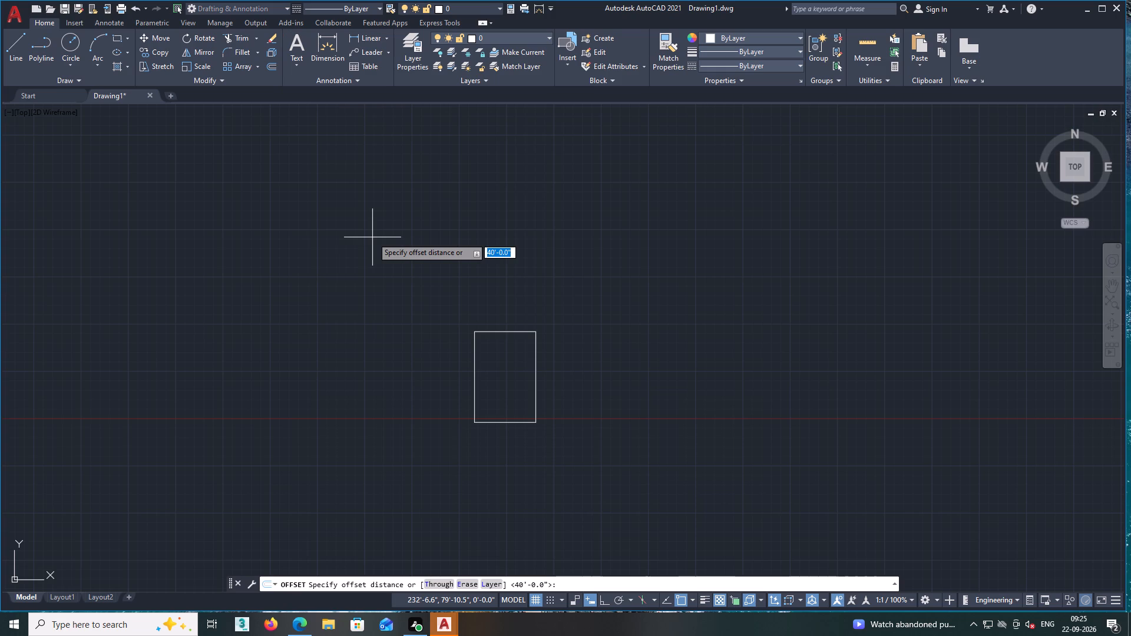
pyautogui.press('9')
pyautogui.press('Return')
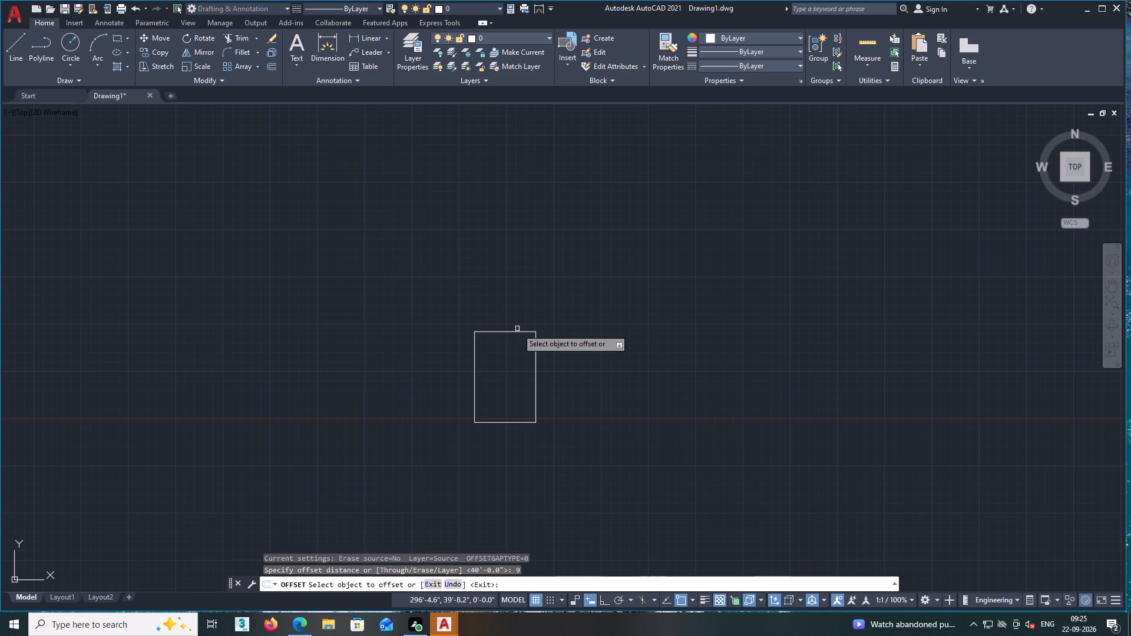
pyautogui.click(507, 332)
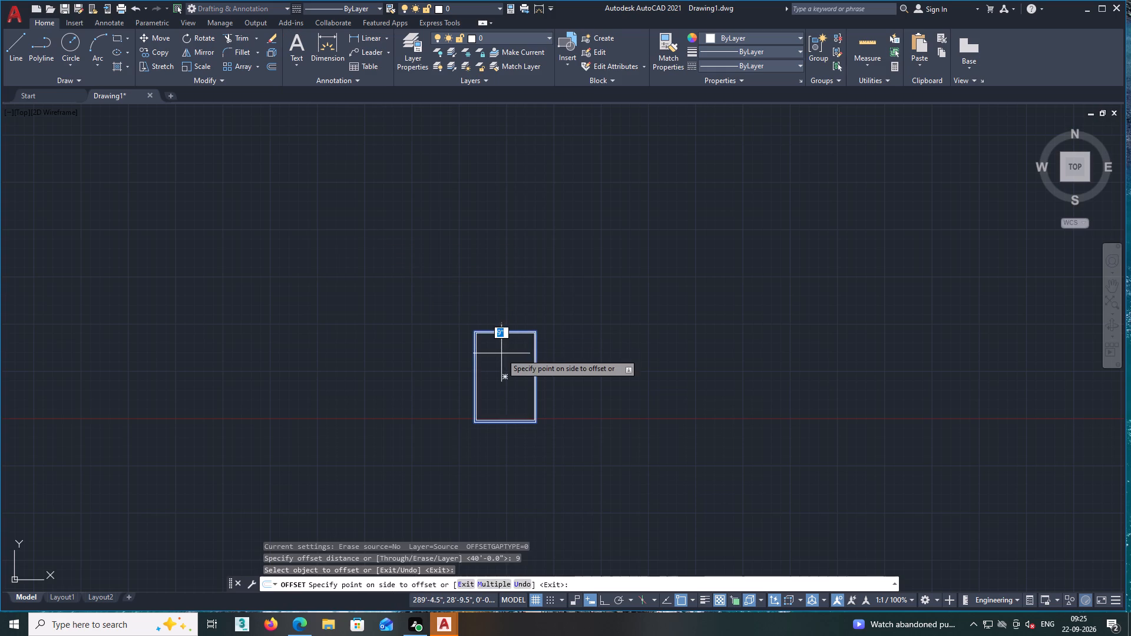
pyautogui.click(501, 353)
pyautogui.moveTo(501, 353); pyautogui.dragTo(548, 321, button='middle')
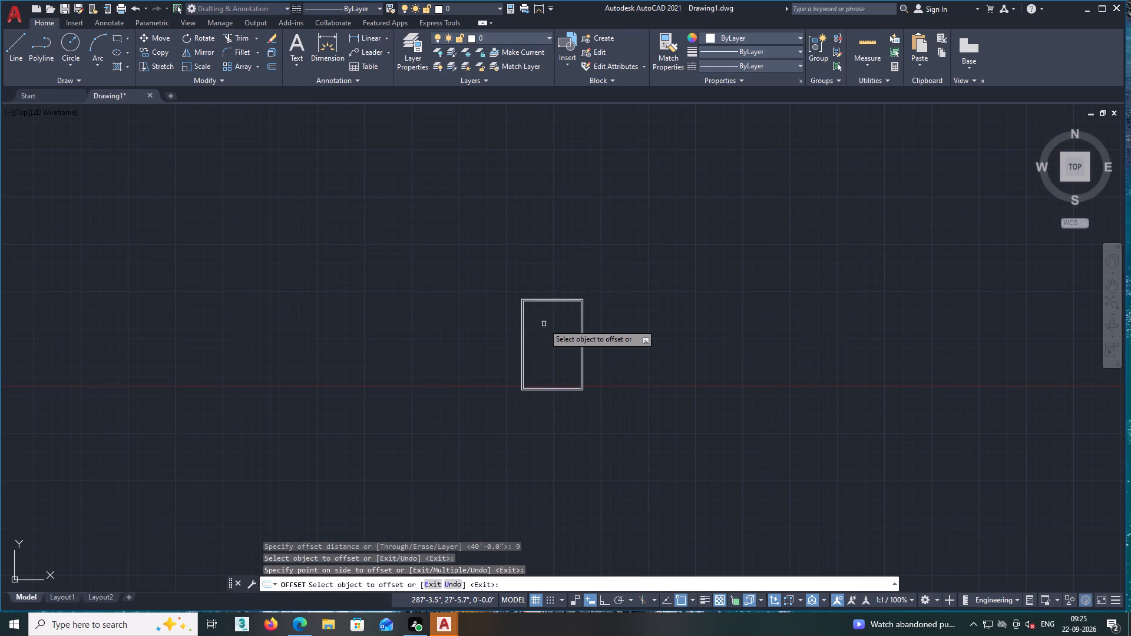
pyautogui.moveTo(533, 351); pyautogui.dragTo(536, 363, button='middle')
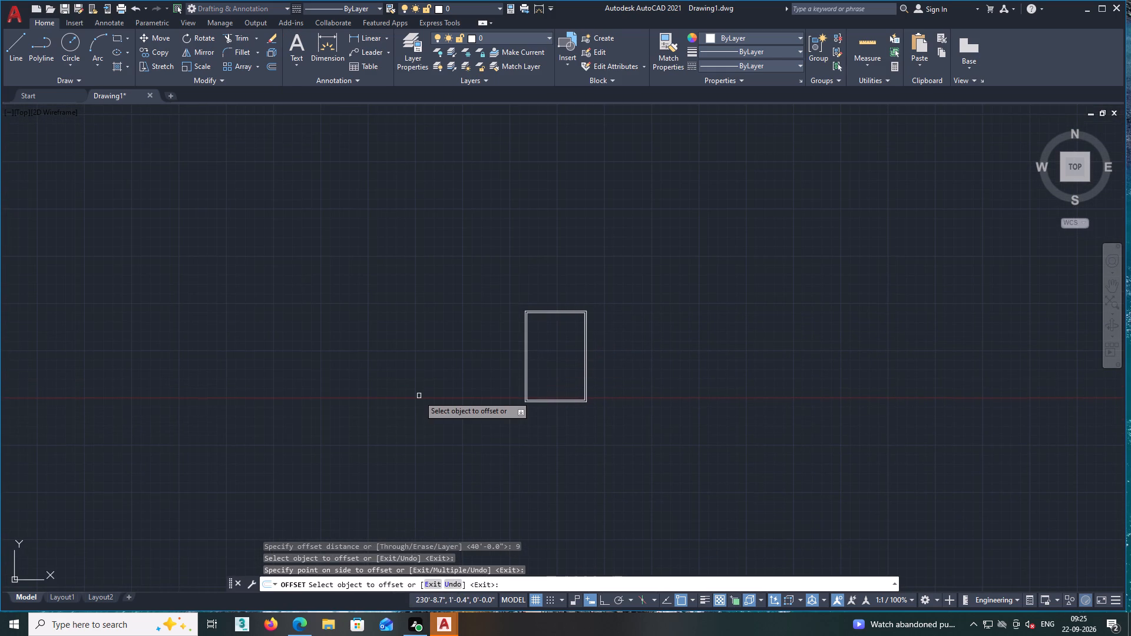
pyautogui.press('space')
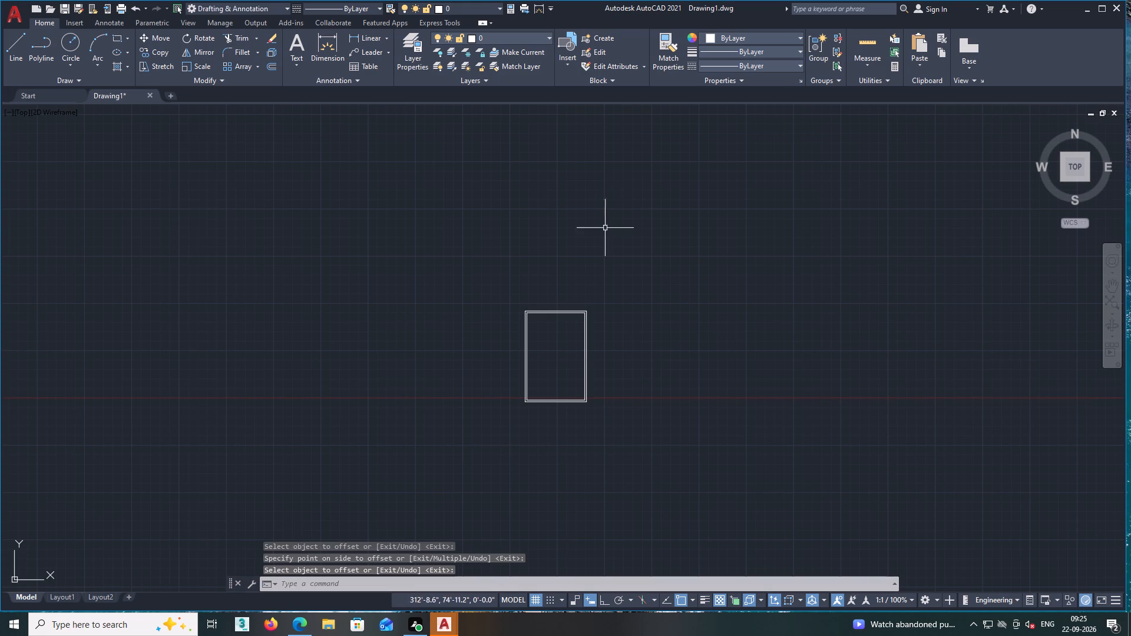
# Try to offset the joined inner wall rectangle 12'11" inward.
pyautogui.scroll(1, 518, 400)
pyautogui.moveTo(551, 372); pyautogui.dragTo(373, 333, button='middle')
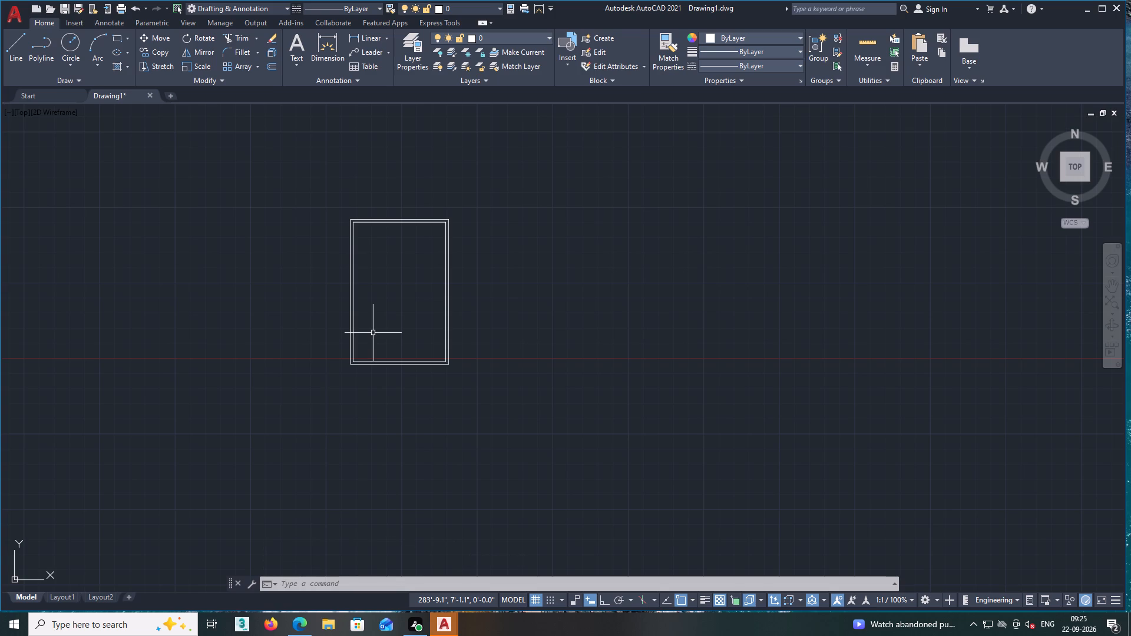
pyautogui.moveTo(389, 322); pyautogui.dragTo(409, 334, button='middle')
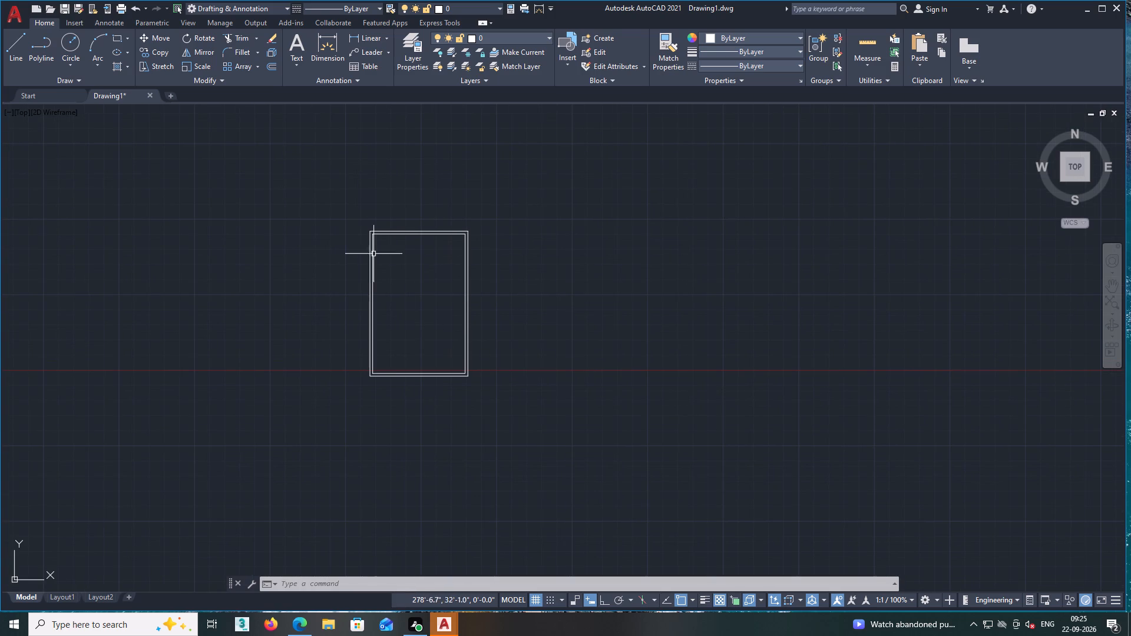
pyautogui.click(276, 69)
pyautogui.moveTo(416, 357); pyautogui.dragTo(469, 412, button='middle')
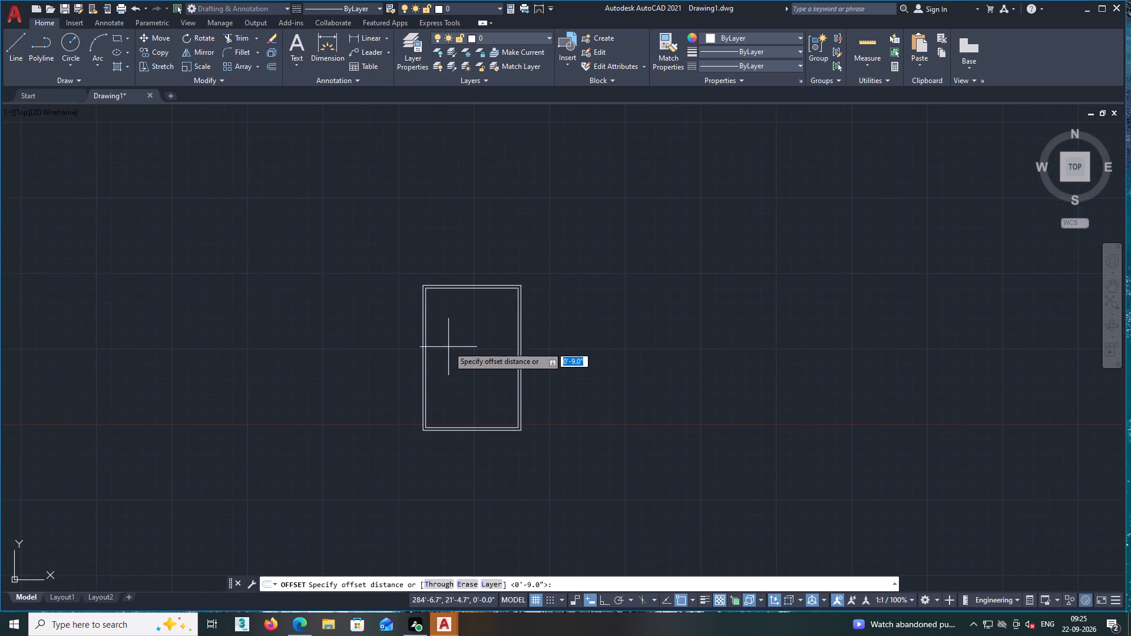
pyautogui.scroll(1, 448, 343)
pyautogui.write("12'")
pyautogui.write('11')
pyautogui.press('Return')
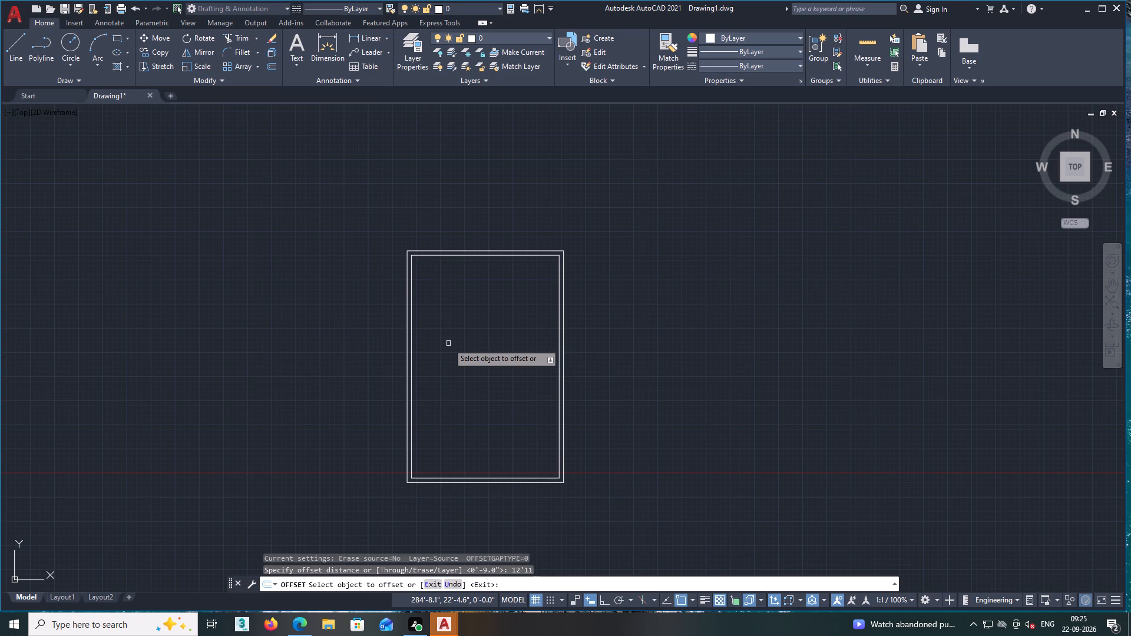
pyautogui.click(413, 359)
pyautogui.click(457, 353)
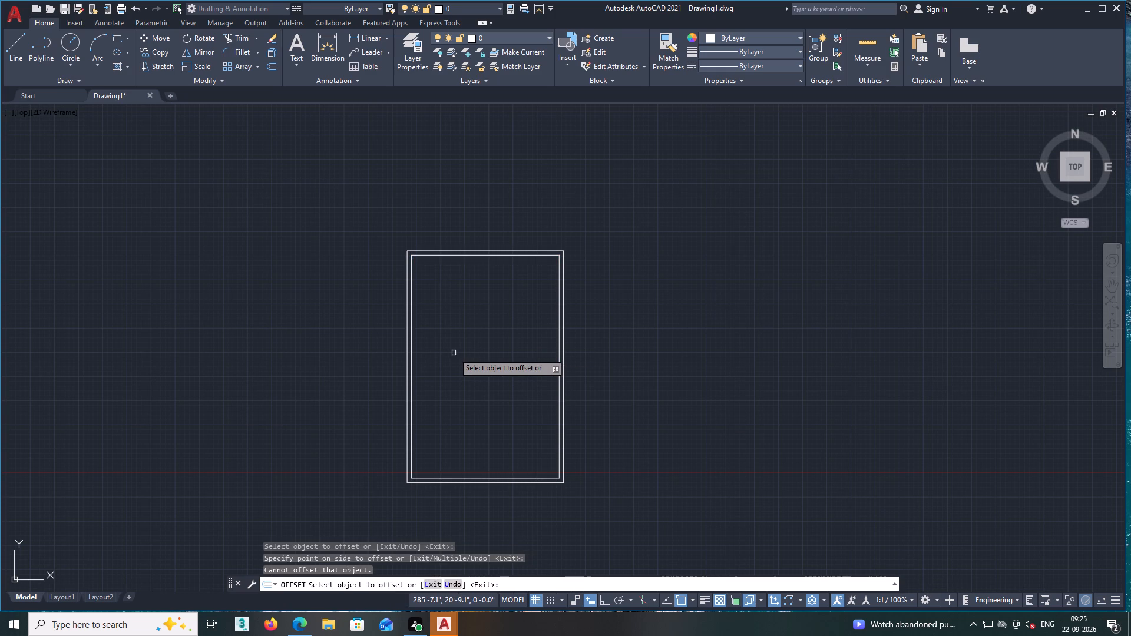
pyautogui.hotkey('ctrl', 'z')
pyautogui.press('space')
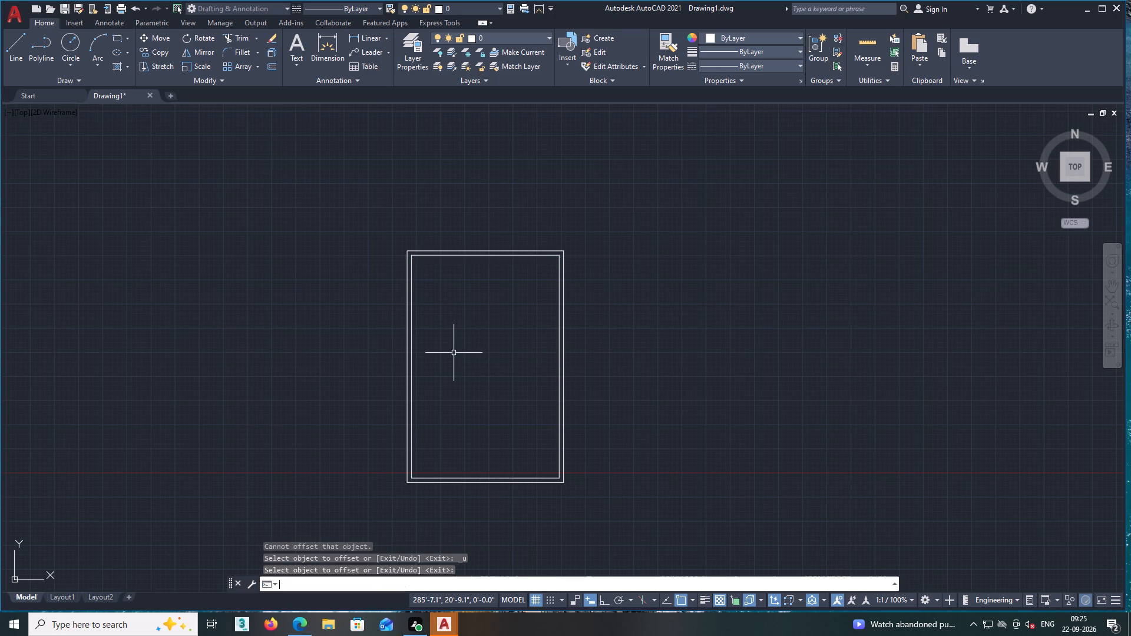
# Explode both the outer and inner wall rectangles into separate lines.
pyautogui.click(648, 548)
pyautogui.click(345, 145)
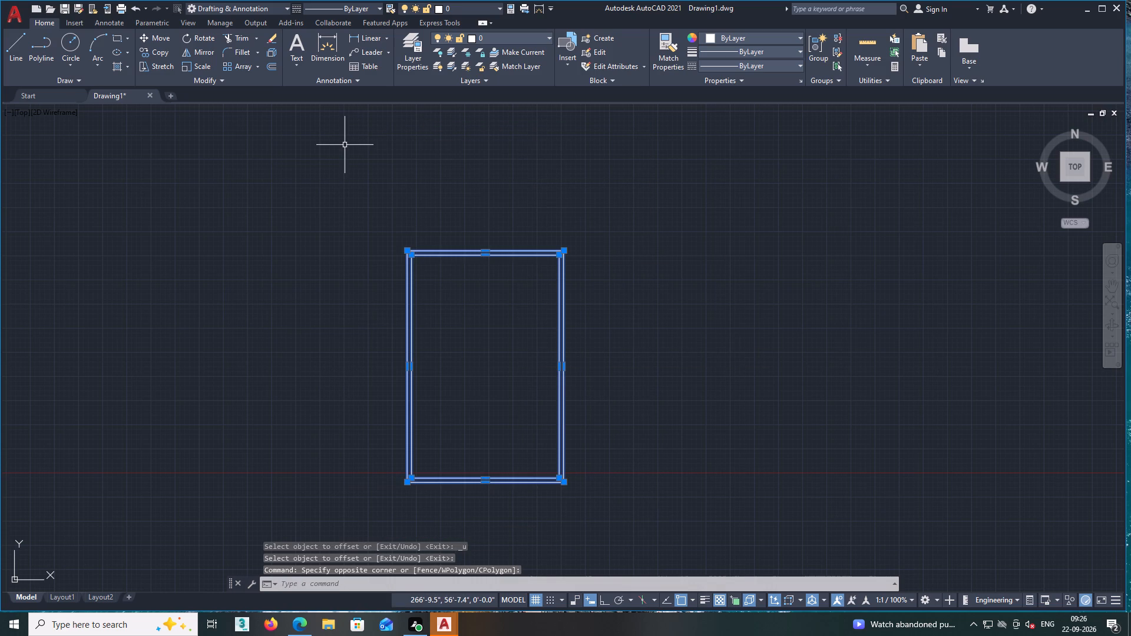
pyautogui.click(276, 51)
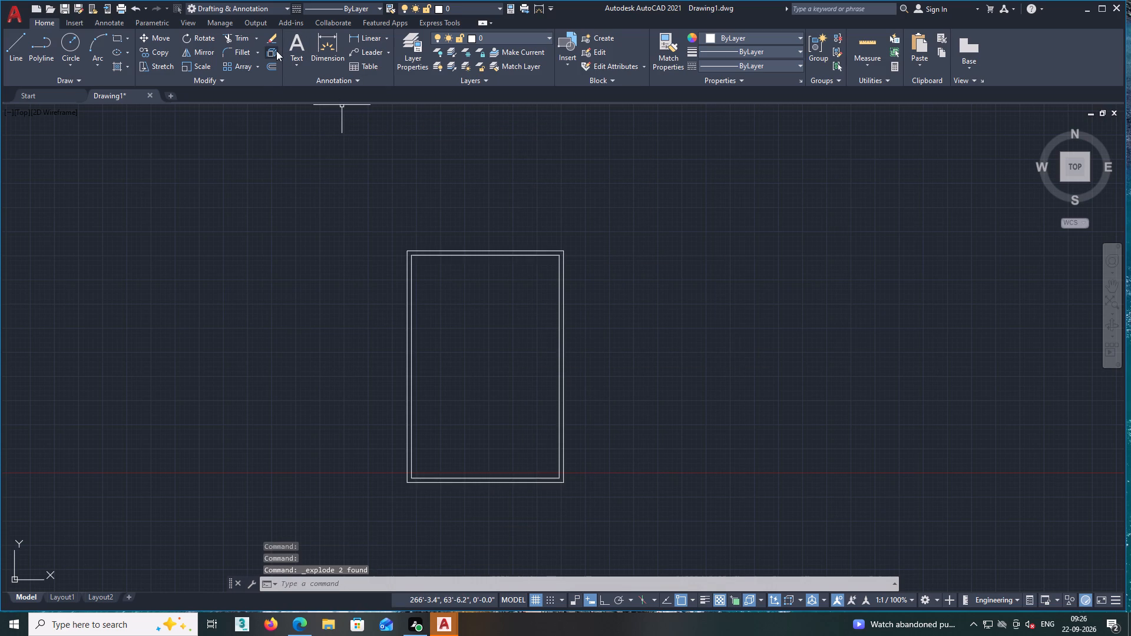
# Offset the west wall's inner line 12'11" to the east for one face of the central partition.
pyautogui.click(273, 67)
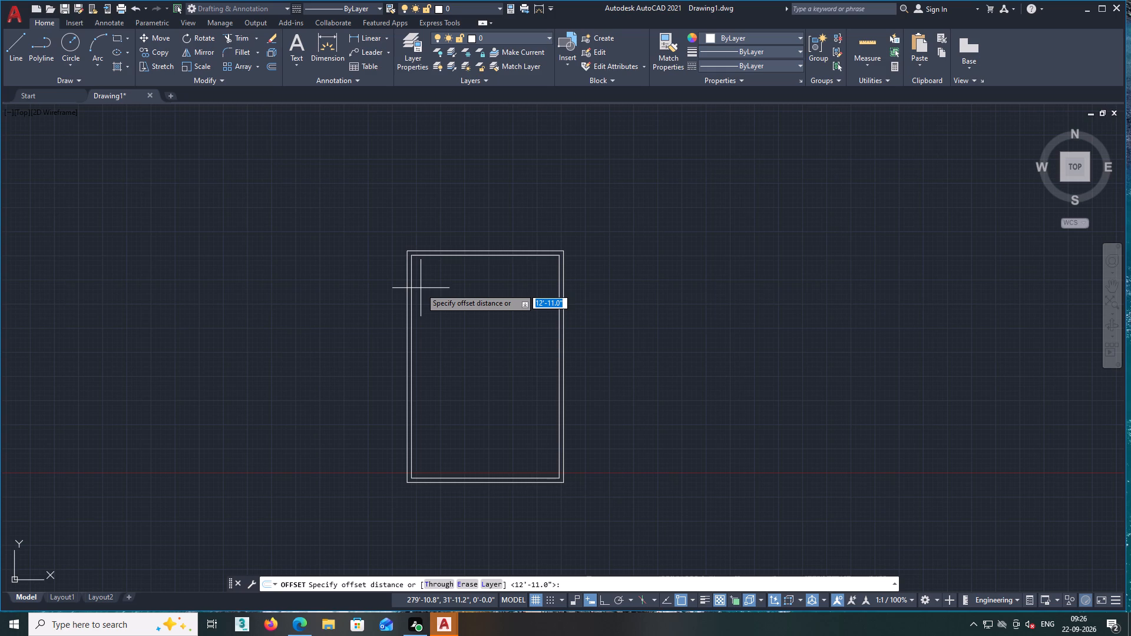
pyautogui.write("12'11")
pyautogui.press('Return')
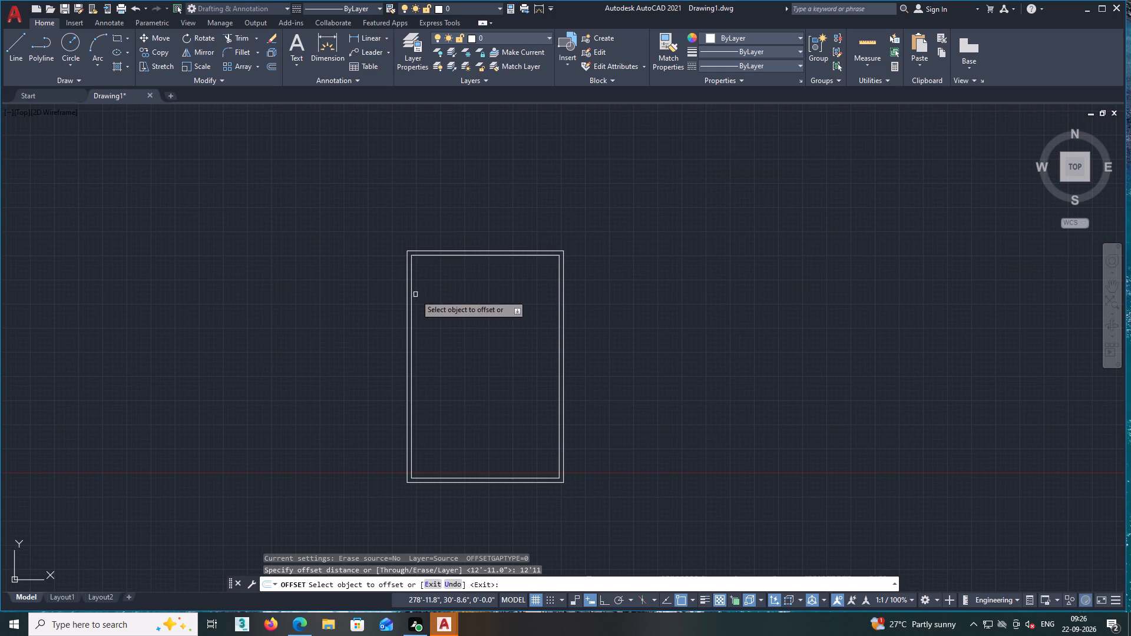
pyautogui.click(412, 307)
pyautogui.click(461, 304)
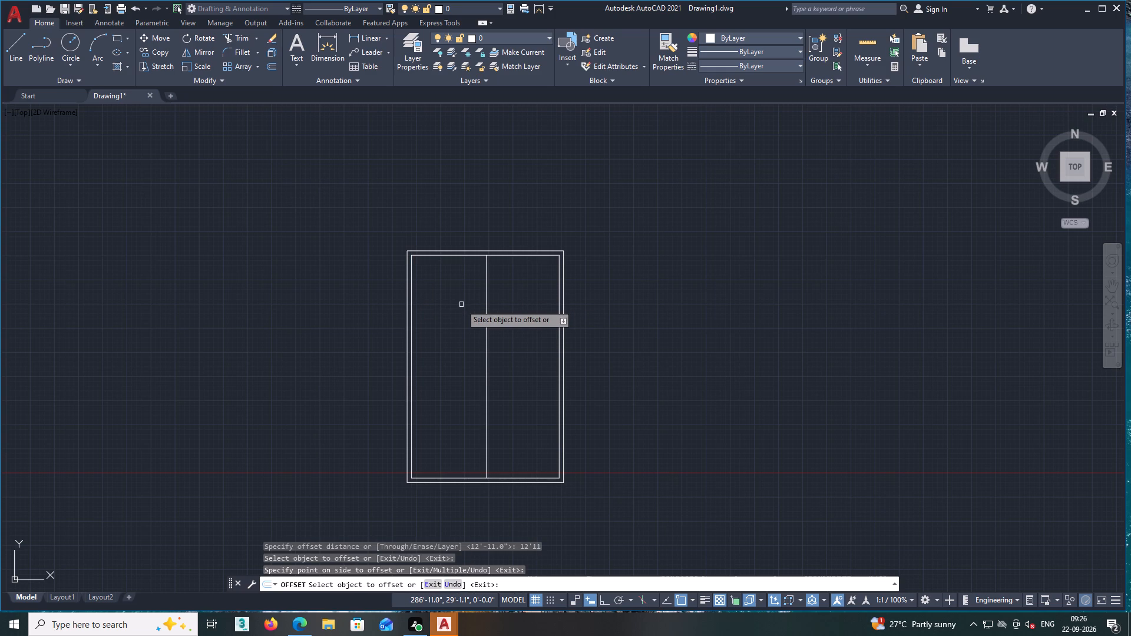
pyautogui.press('space')
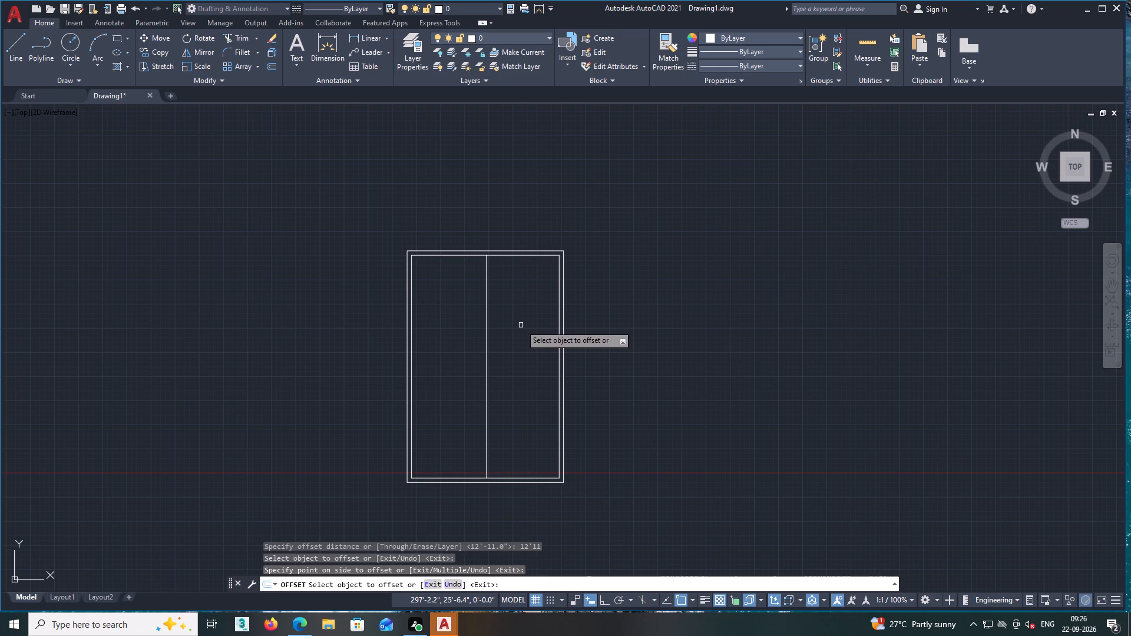
# Offset the east wall's inner line 12' to the west for the other face of the central partition.
pyautogui.press('space')
pyautogui.write("12'")
pyautogui.press('Return')
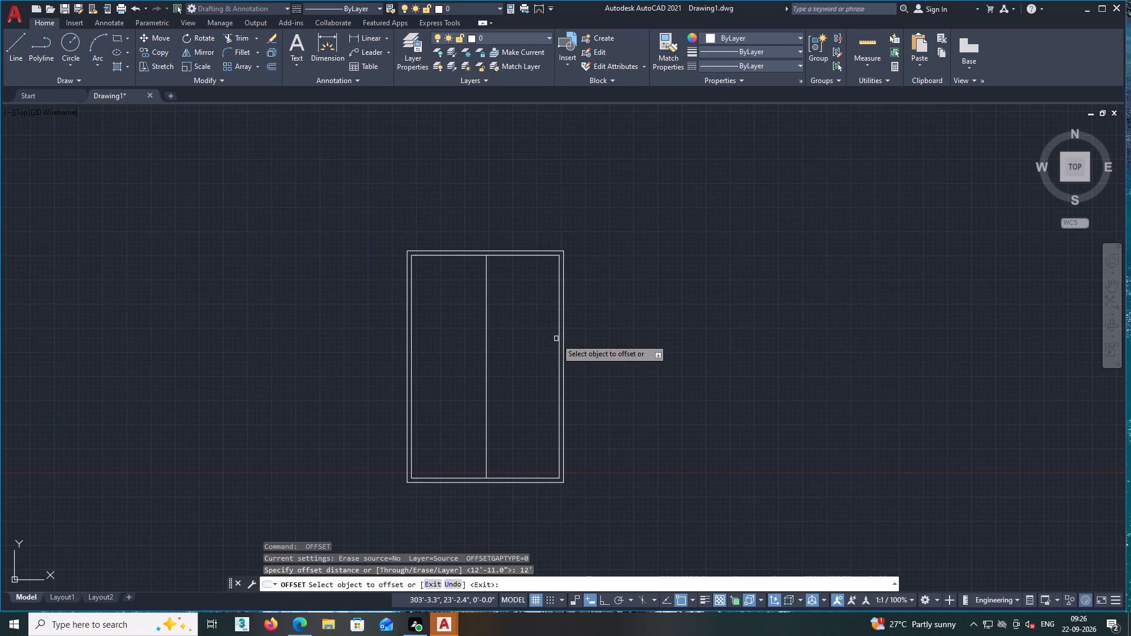
pyautogui.click(558, 339)
pyautogui.click(531, 343)
pyautogui.moveTo(524, 351); pyautogui.dragTo(550, 346, button='middle')
pyautogui.press('space')
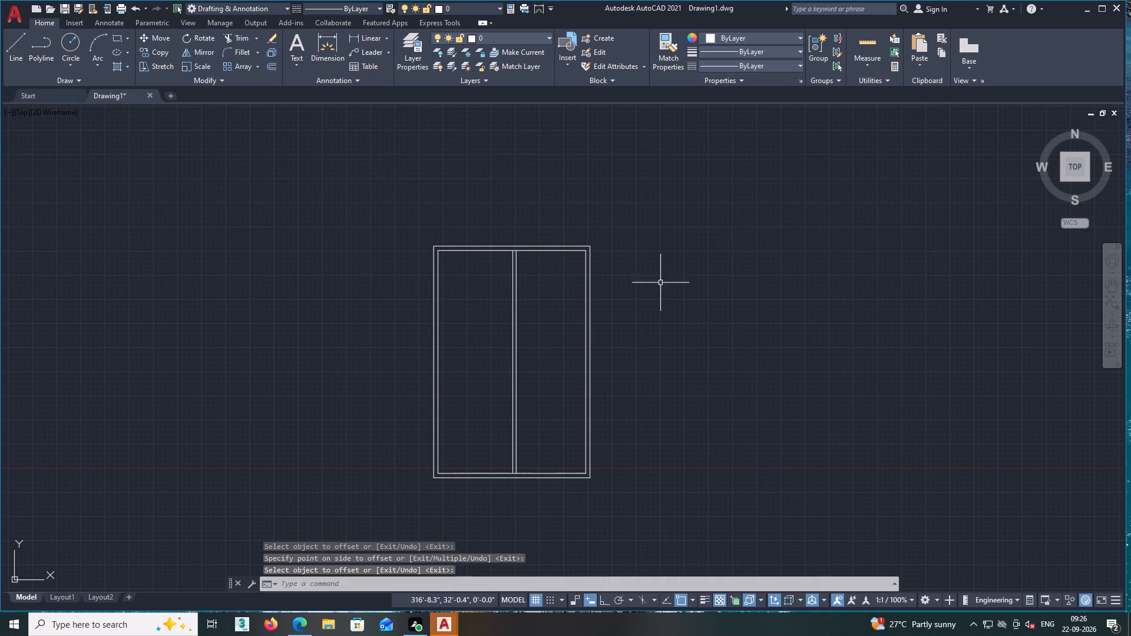
# Offset the north wall's inner line 12' downward into the plan to set the depth of the upper rooms.
pyautogui.doubleClick(276, 68)
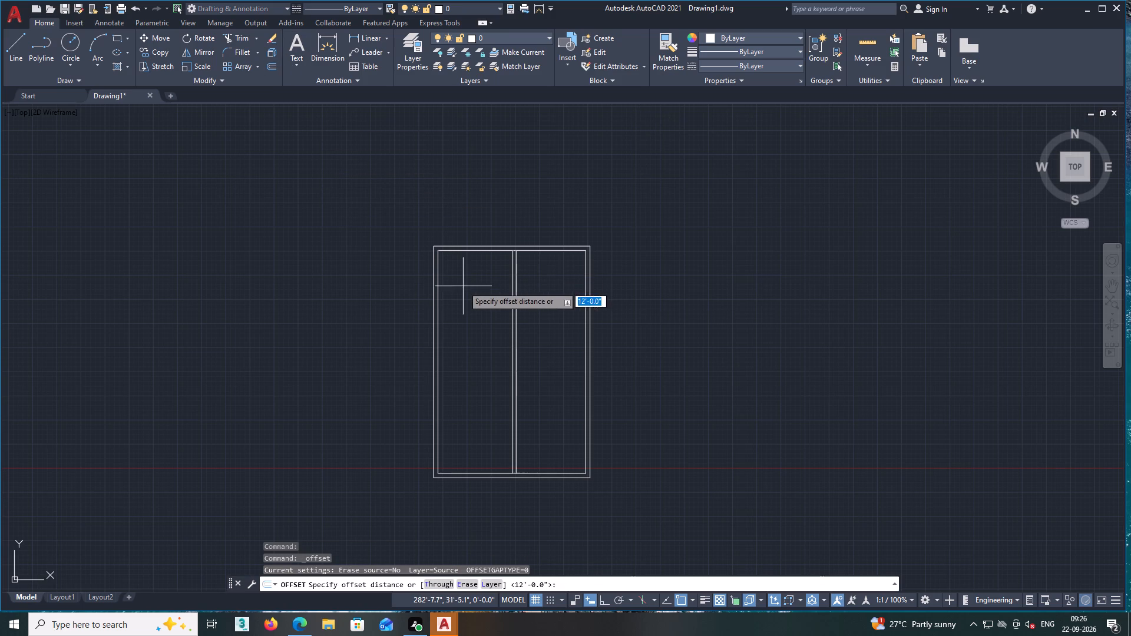
pyautogui.write("12'")
pyautogui.press('Return')
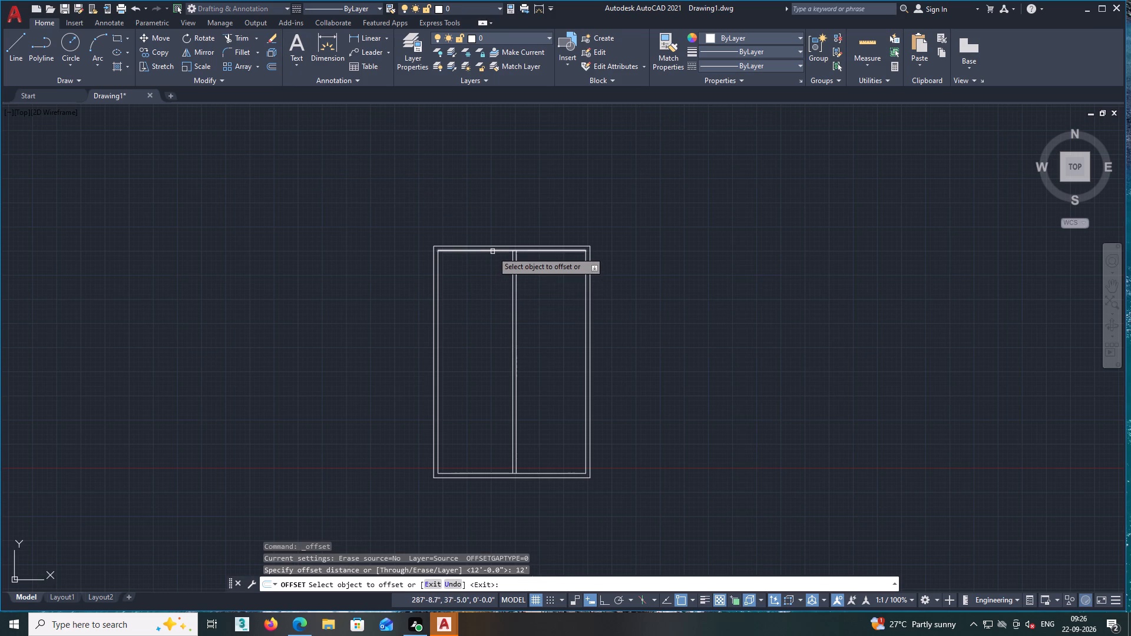
pyautogui.click(495, 251)
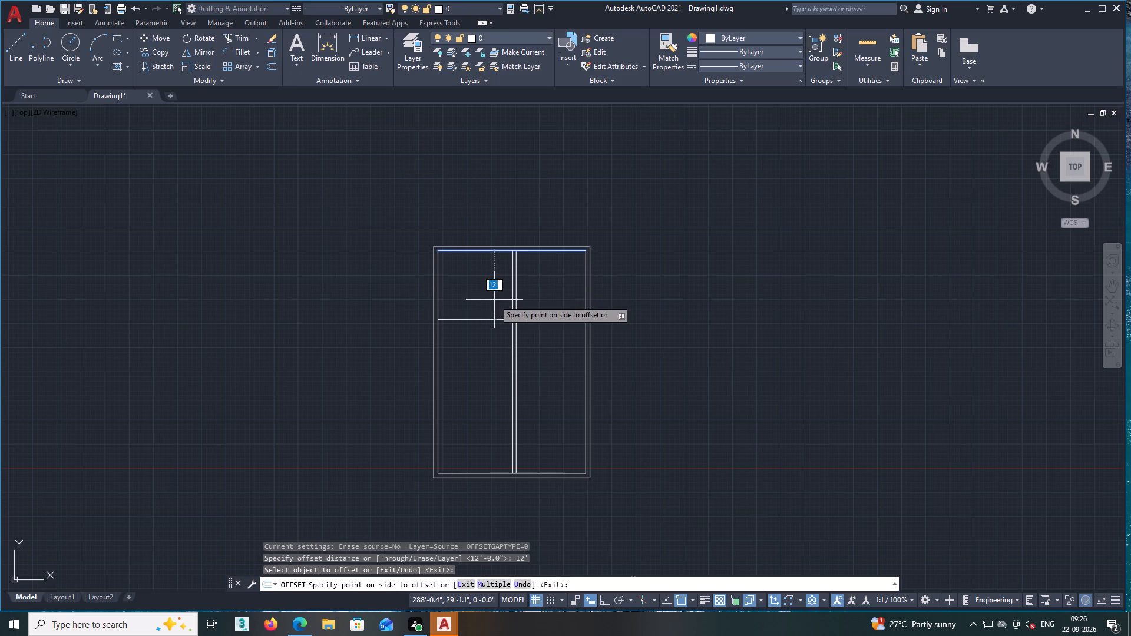
pyautogui.click(494, 300)
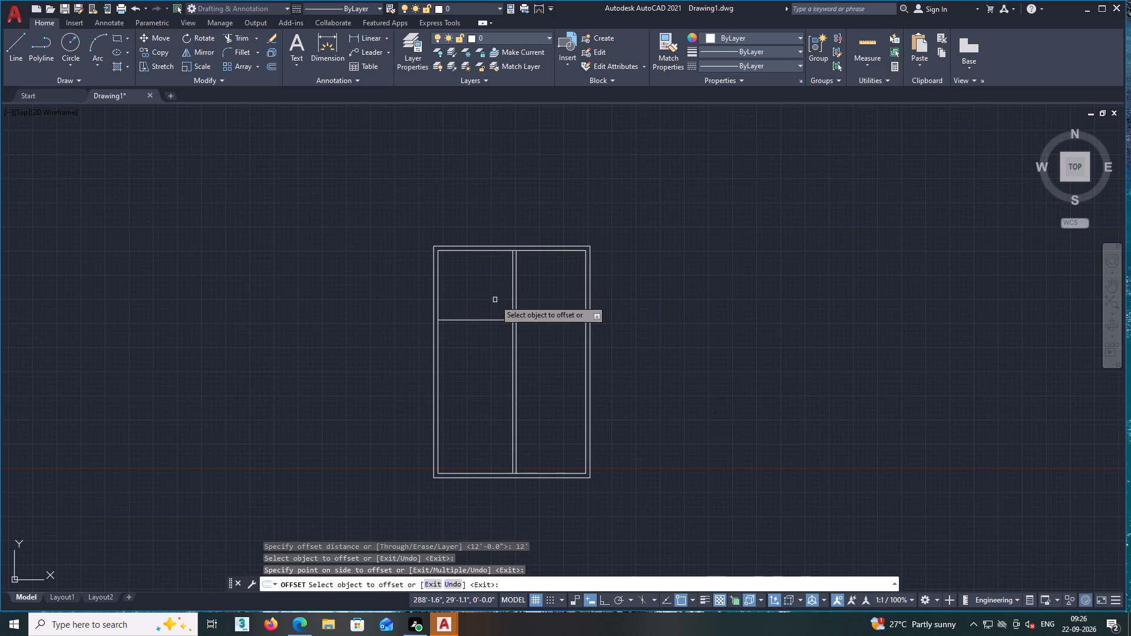
pyautogui.moveTo(495, 300); pyautogui.dragTo(505, 291, button='middle')
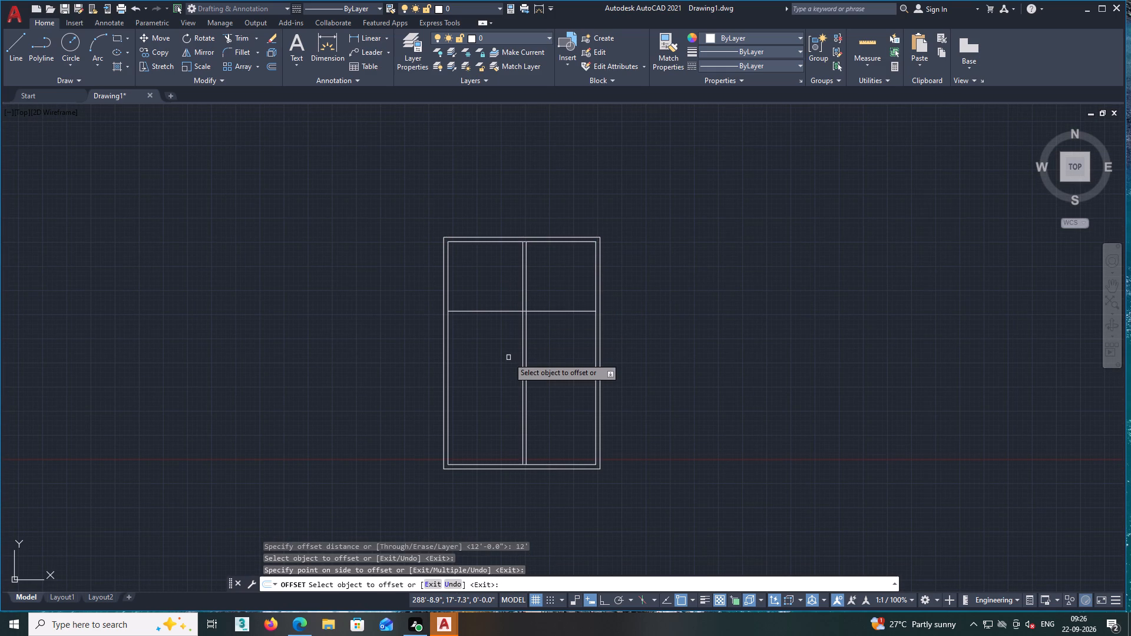
pyautogui.press('space')
# Offset the south wall's inner line 12' upward into the plan to set the depth of the lower rooms.
pyautogui.press('space')
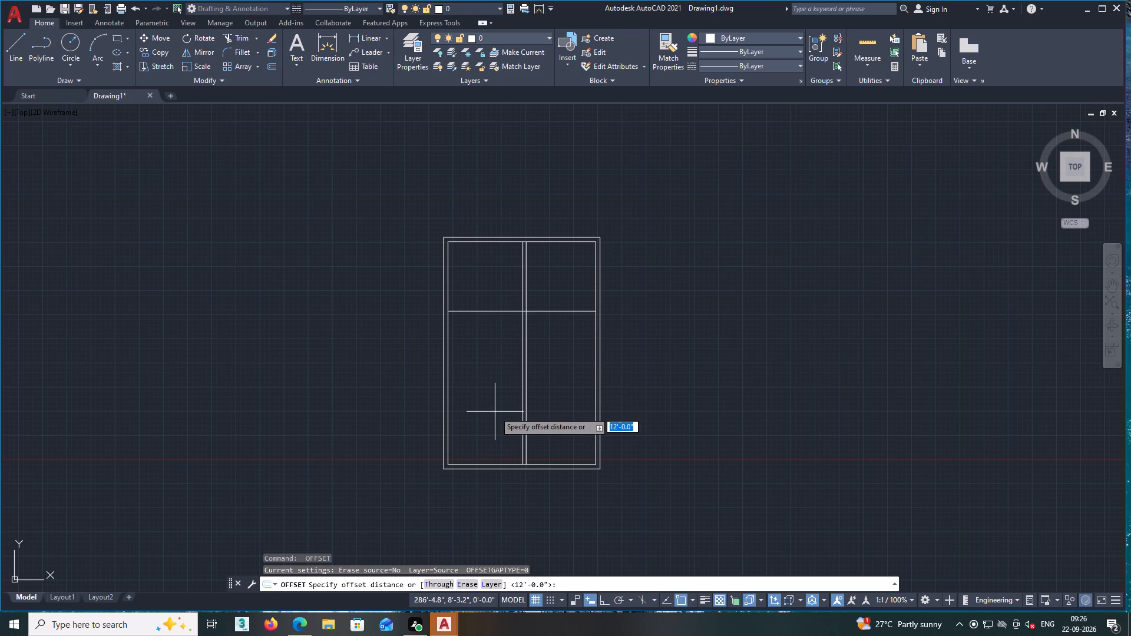
pyautogui.write("12'")
pyautogui.press('Return')
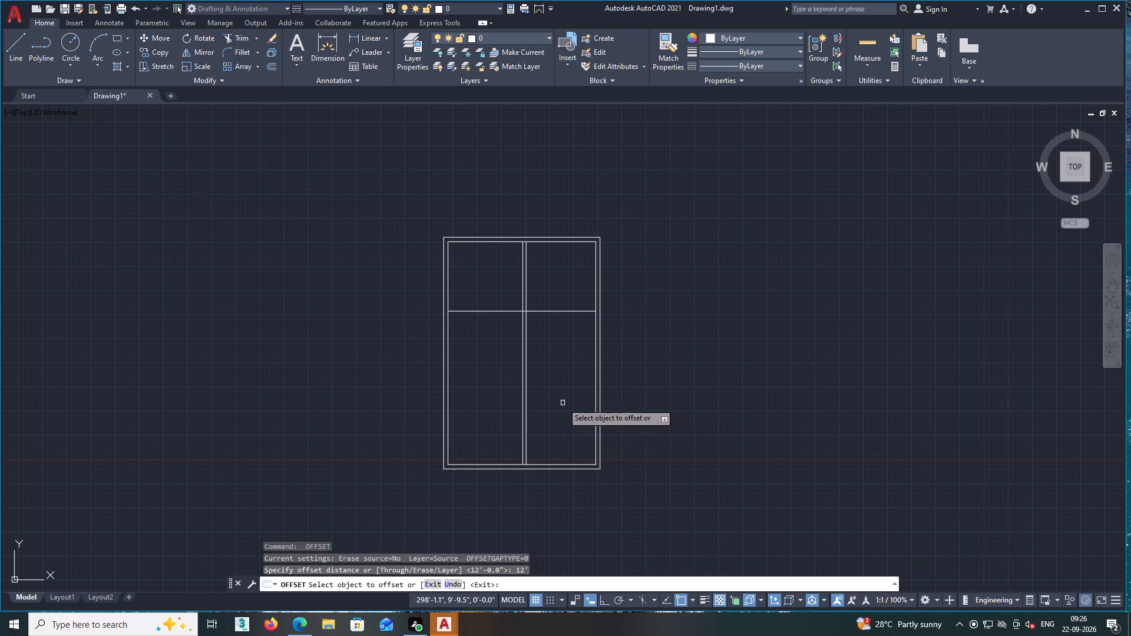
pyautogui.doubleClick(560, 465)
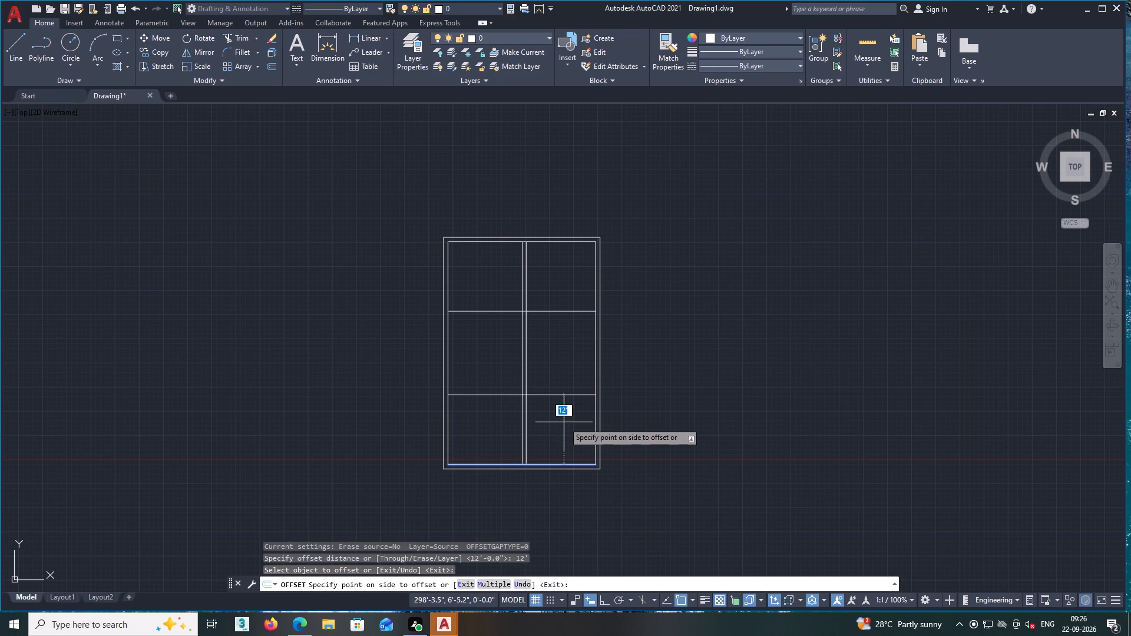
pyautogui.click(564, 422)
pyautogui.moveTo(558, 425); pyautogui.dragTo(561, 427, button='middle')
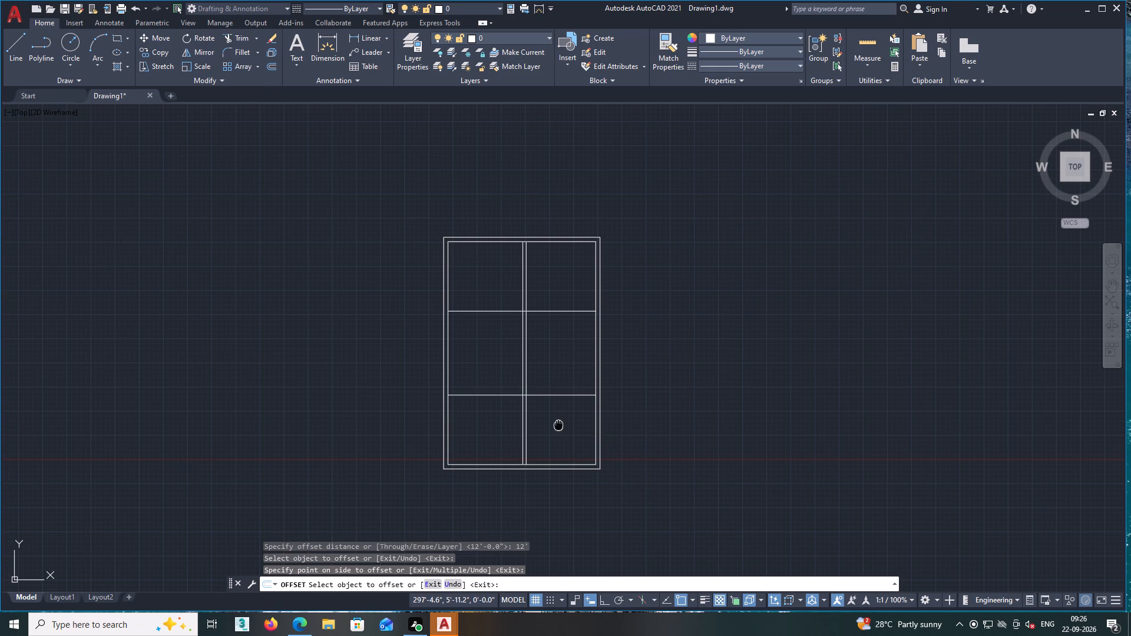
# Trim away the part of the lower horizontal partition line that lies west of the central partition.
pyautogui.moveTo(561, 427); pyautogui.dragTo(593, 435, button='middle')
pyautogui.press('space')
pyautogui.write('tr')
pyautogui.press('Return')
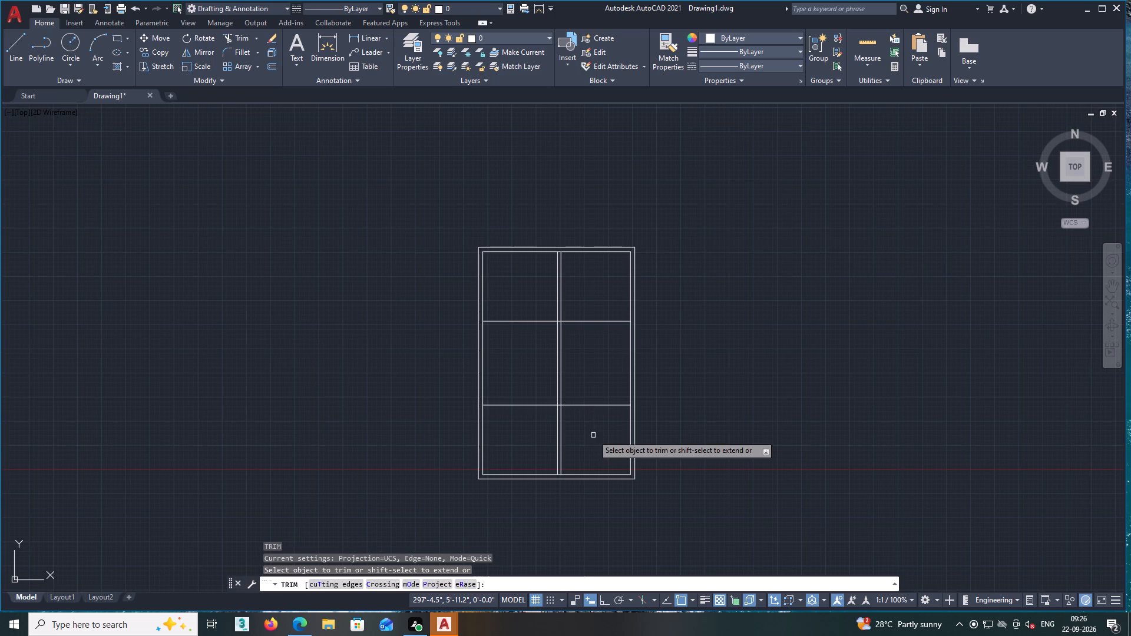
pyautogui.click(533, 376)
pyautogui.click(535, 415)
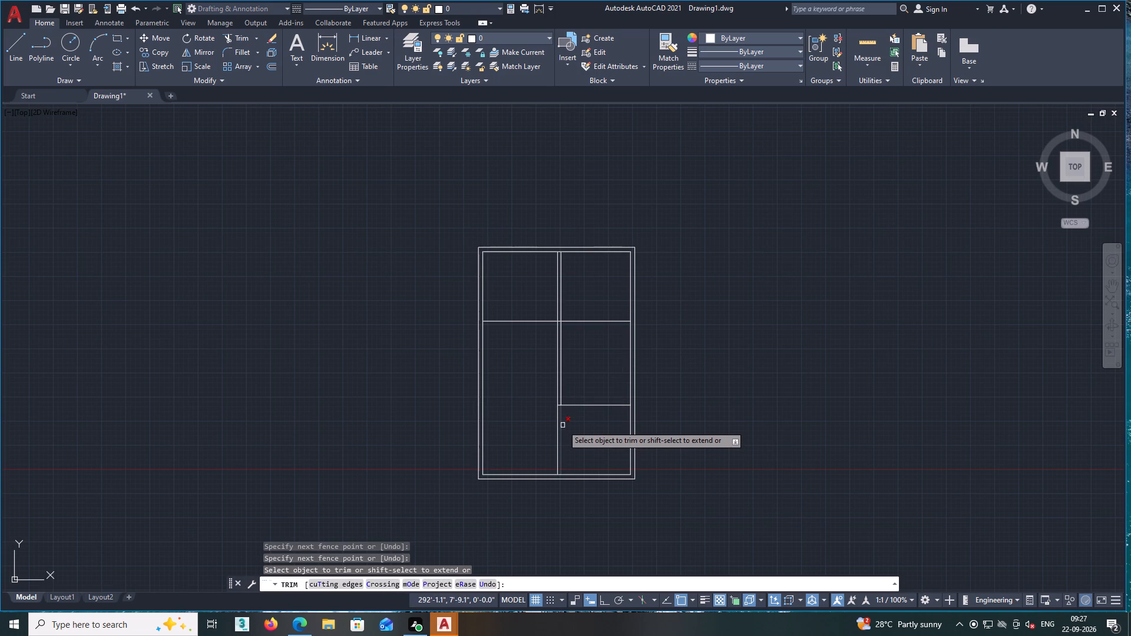
pyautogui.moveTo(572, 432); pyautogui.dragTo(584, 433, button='middle')
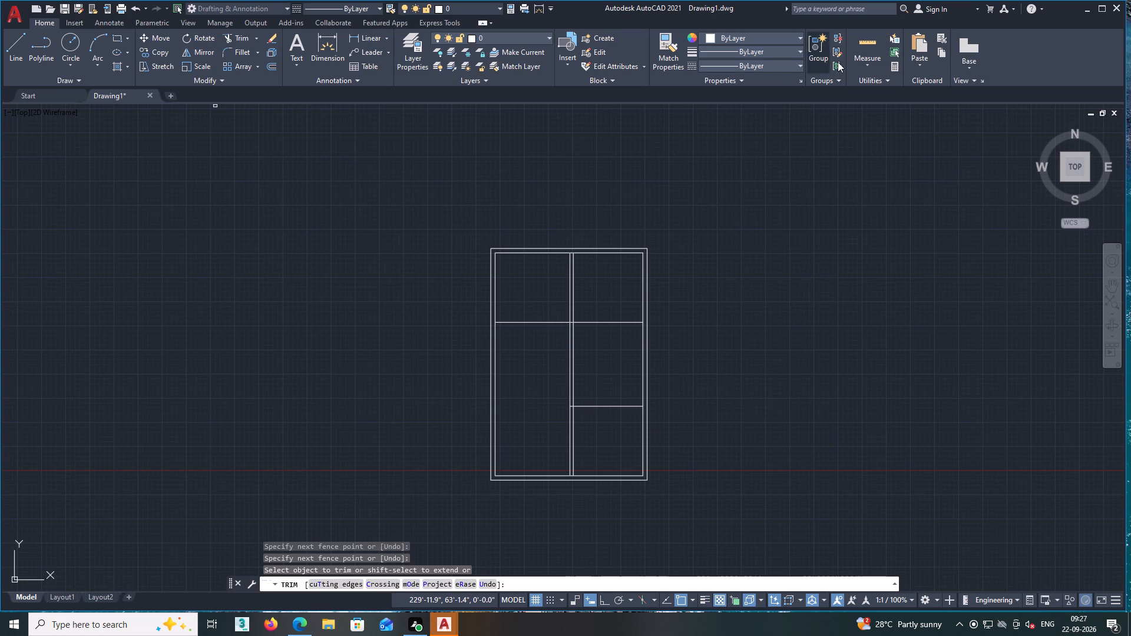
# Measure the spacing between the two central partition lines in the upper part of the plan.
pyautogui.click(854, 41)
pyautogui.scroll(2, 542, 327)
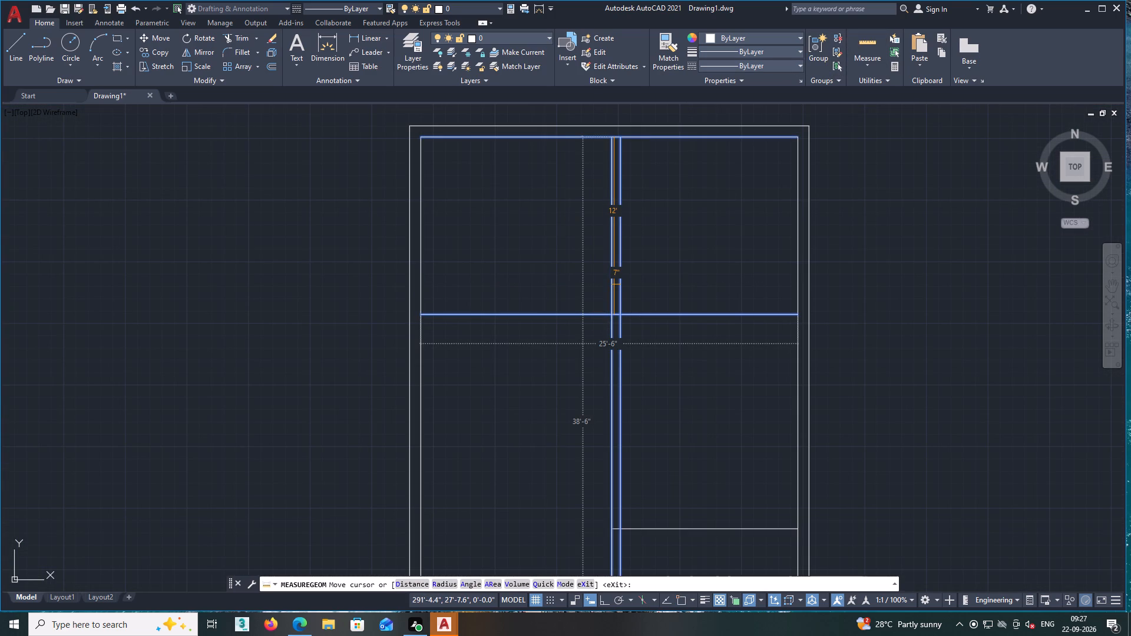
pyautogui.press('Escape')
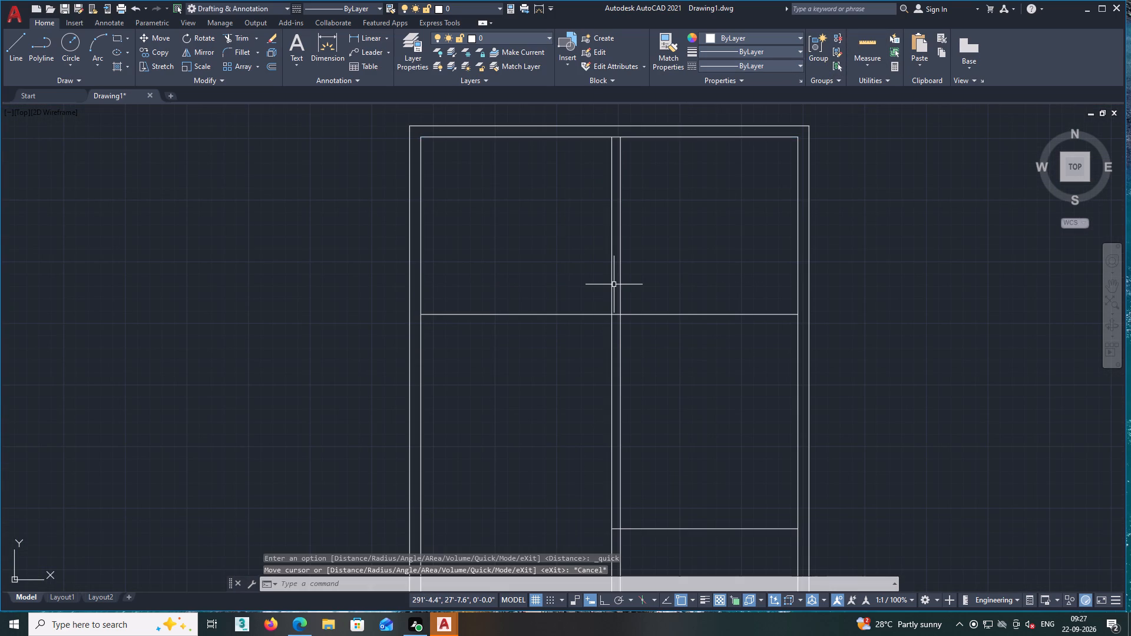
# Offset the upper horizontal partition line 6" downward to give that partition its thickness.
pyautogui.scroll(-1, 660, 353)
pyautogui.moveTo(670, 357); pyautogui.dragTo(676, 282, button='middle')
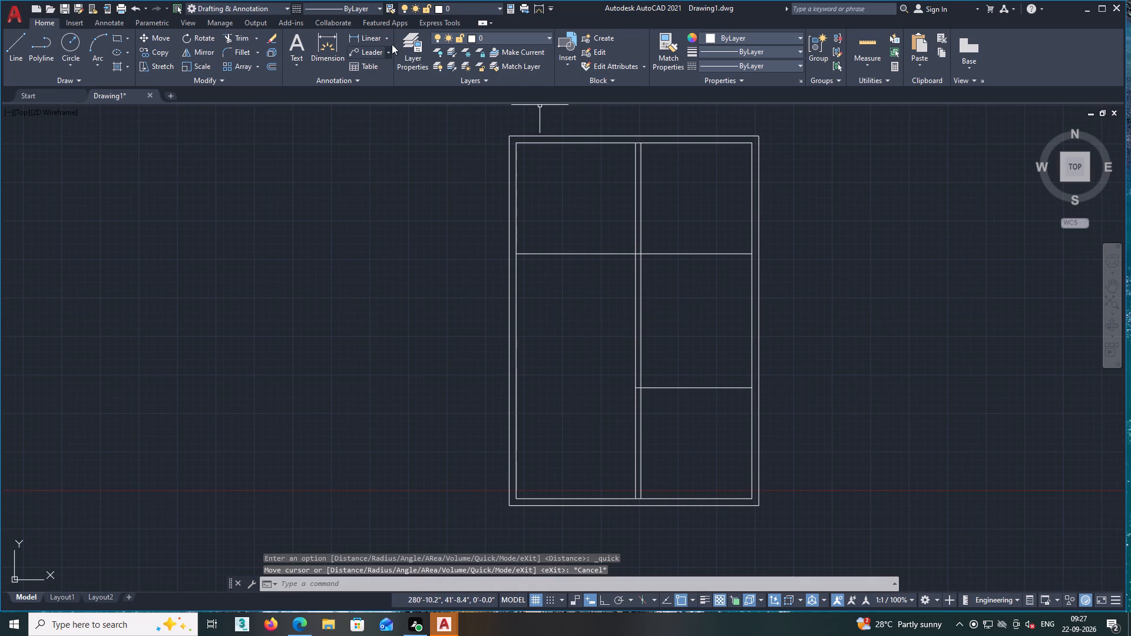
pyautogui.doubleClick(275, 66)
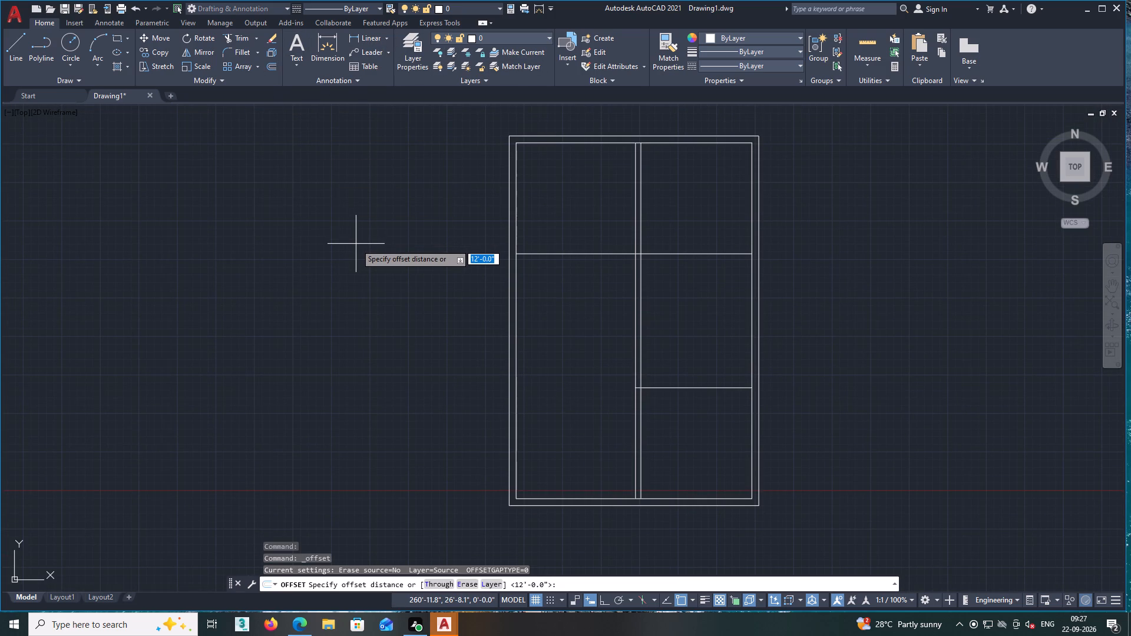
pyautogui.moveTo(356, 249); pyautogui.dragTo(370, 290, button='middle')
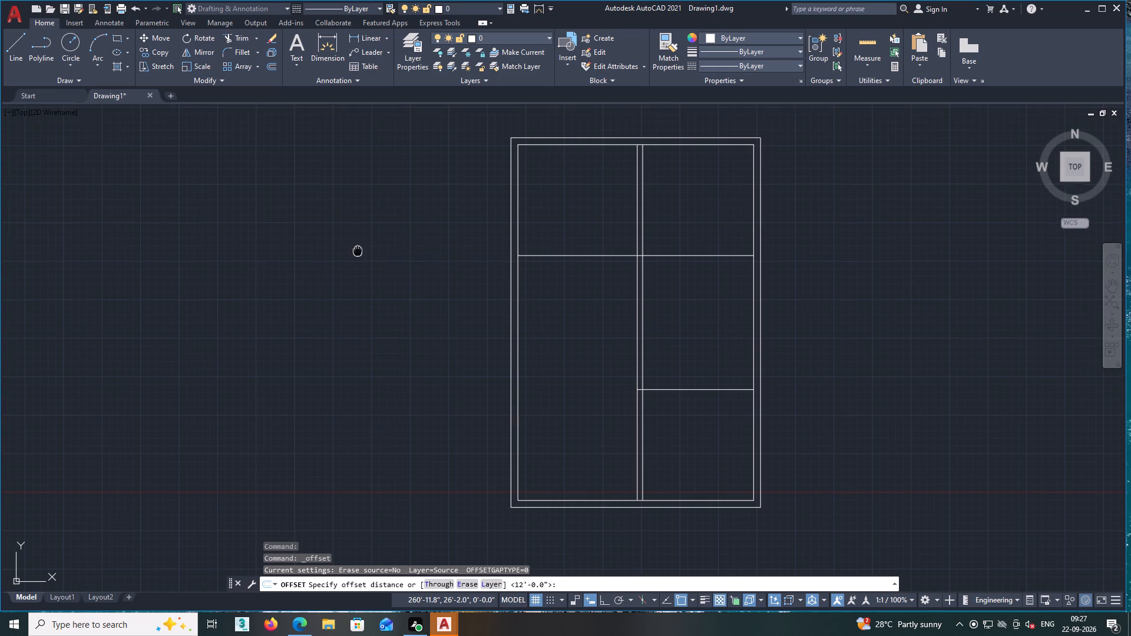
pyautogui.moveTo(370, 290); pyautogui.dragTo(372, 342, button='middle')
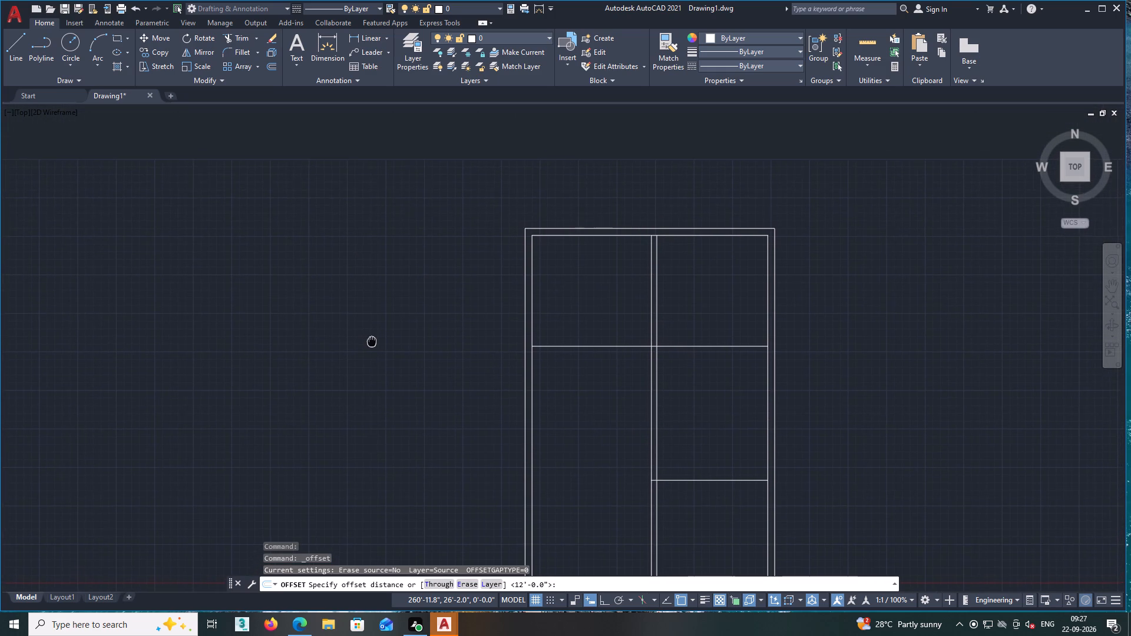
pyautogui.moveTo(372, 342); pyautogui.dragTo(366, 352, button='middle')
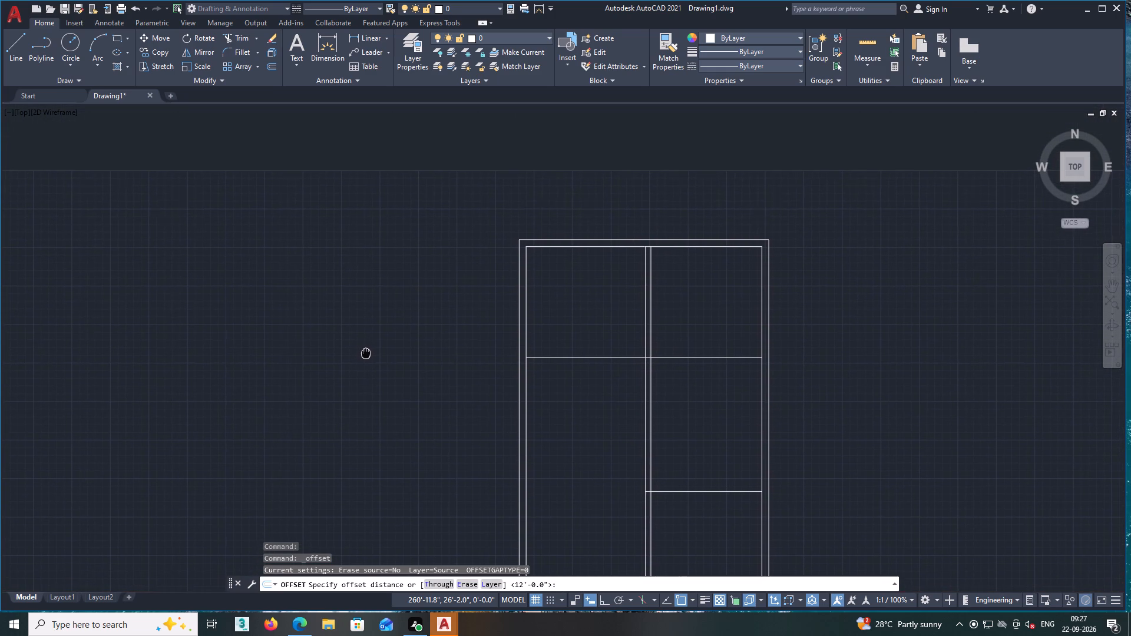
pyautogui.moveTo(366, 352); pyautogui.dragTo(363, 354, button='middle')
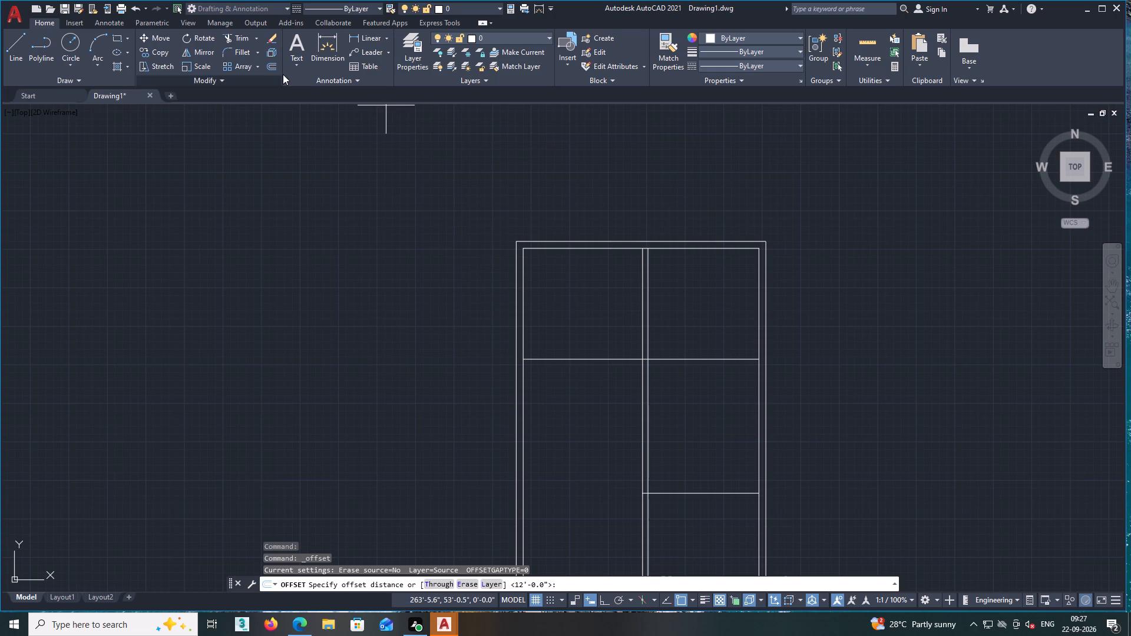
pyautogui.click(269, 64)
pyautogui.moveTo(571, 366); pyautogui.dragTo(580, 336, button='middle')
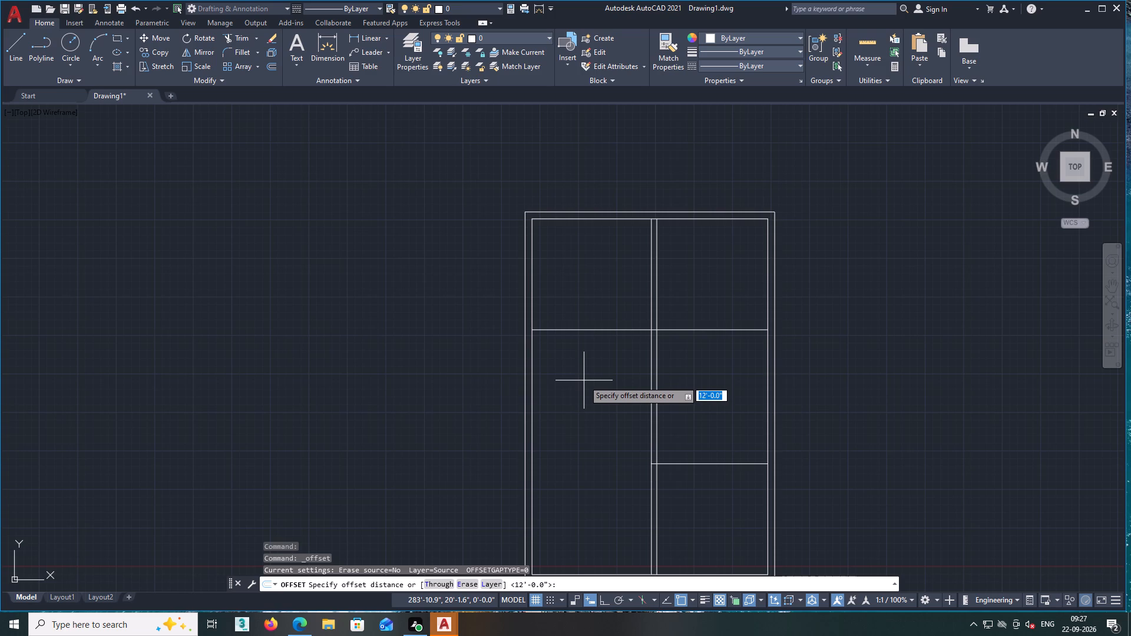
pyautogui.press('6')
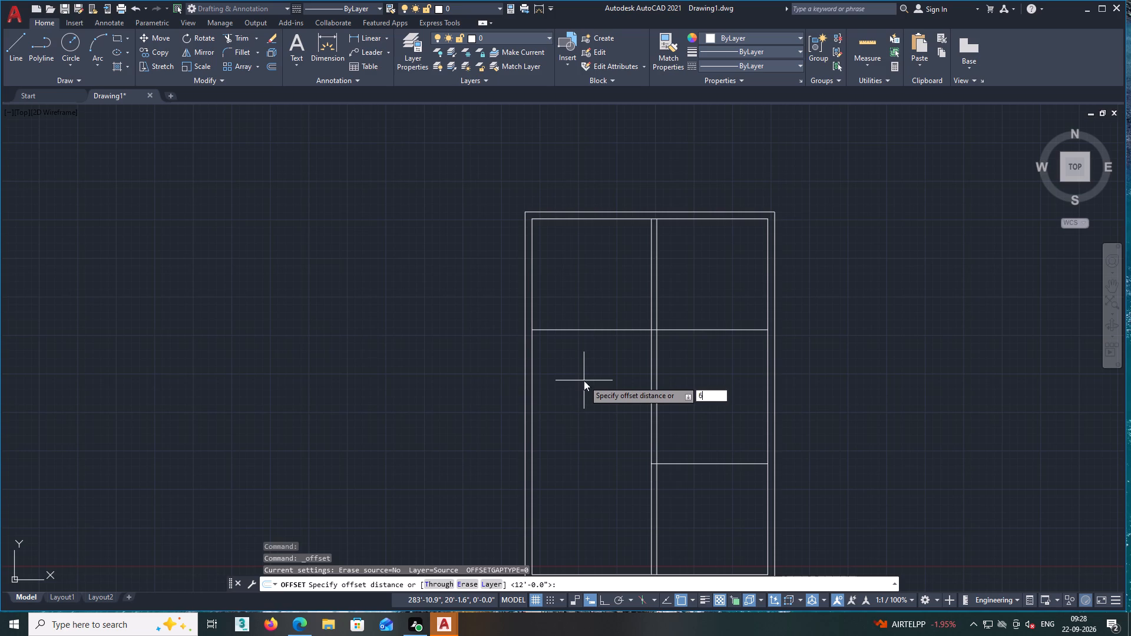
pyautogui.press('Return')
pyautogui.click(626, 329)
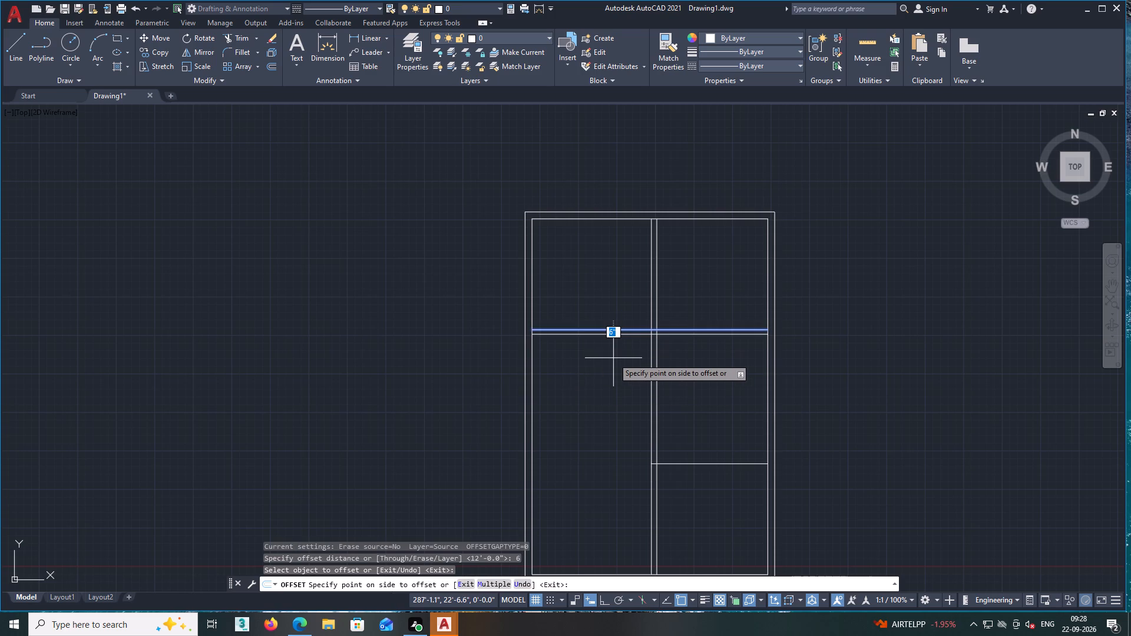
pyautogui.click(613, 358)
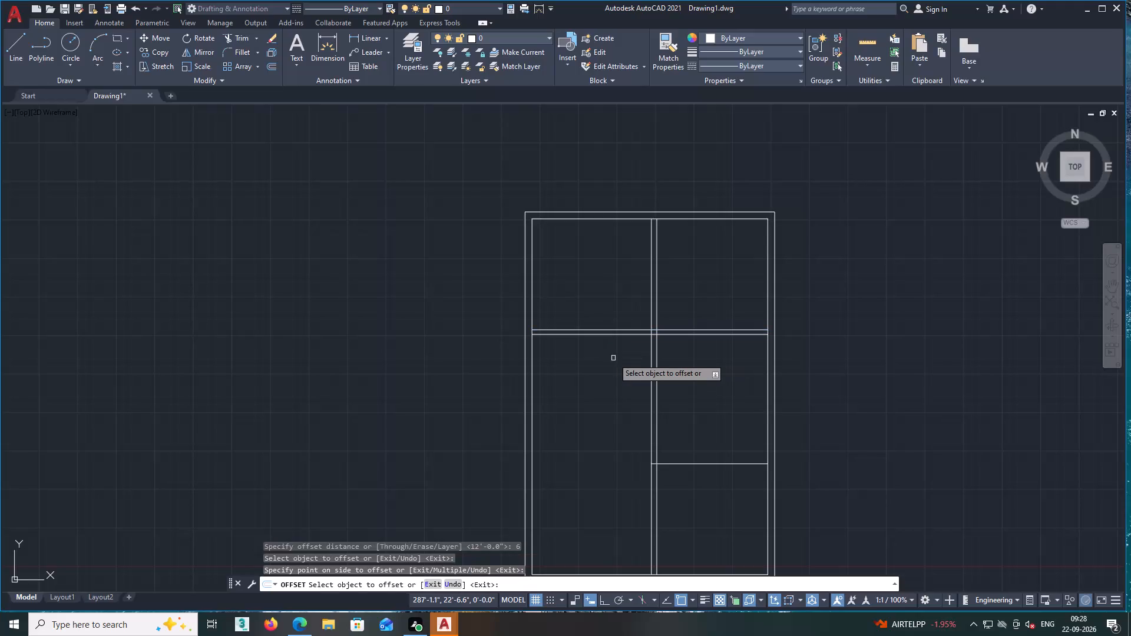
# Offset the lower horizontal partition line 6" upward to give the southeast room's north wall its thickness.
pyautogui.moveTo(611, 483); pyautogui.dragTo(624, 455, button='middle')
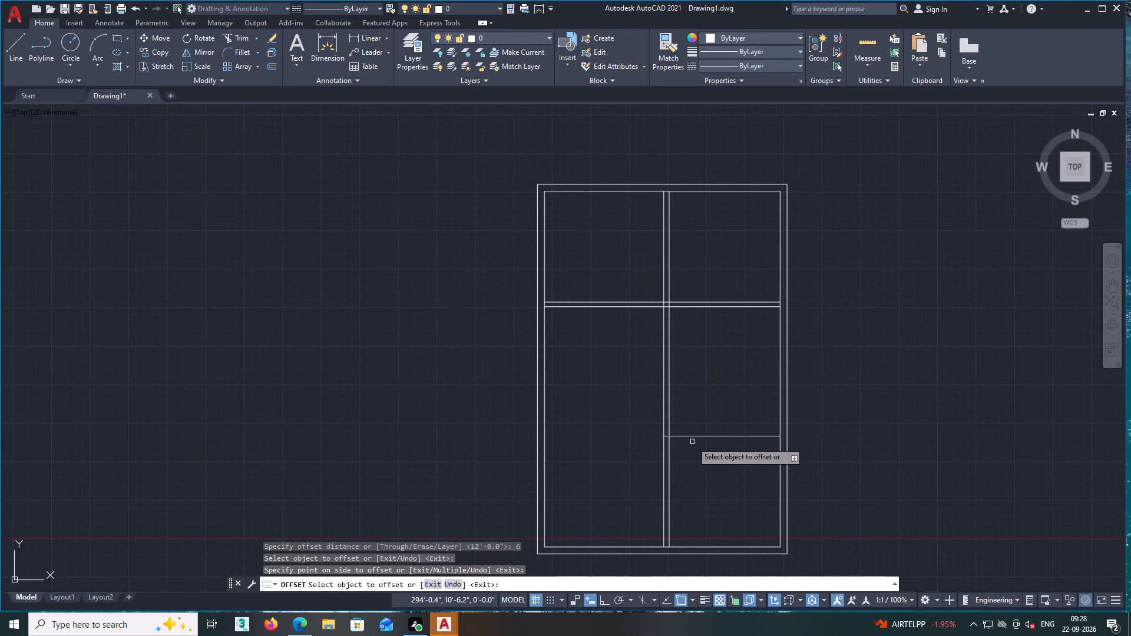
pyautogui.click(700, 436)
pyautogui.click(699, 428)
pyautogui.moveTo(699, 408); pyautogui.dragTo(699, 408, button='middle')
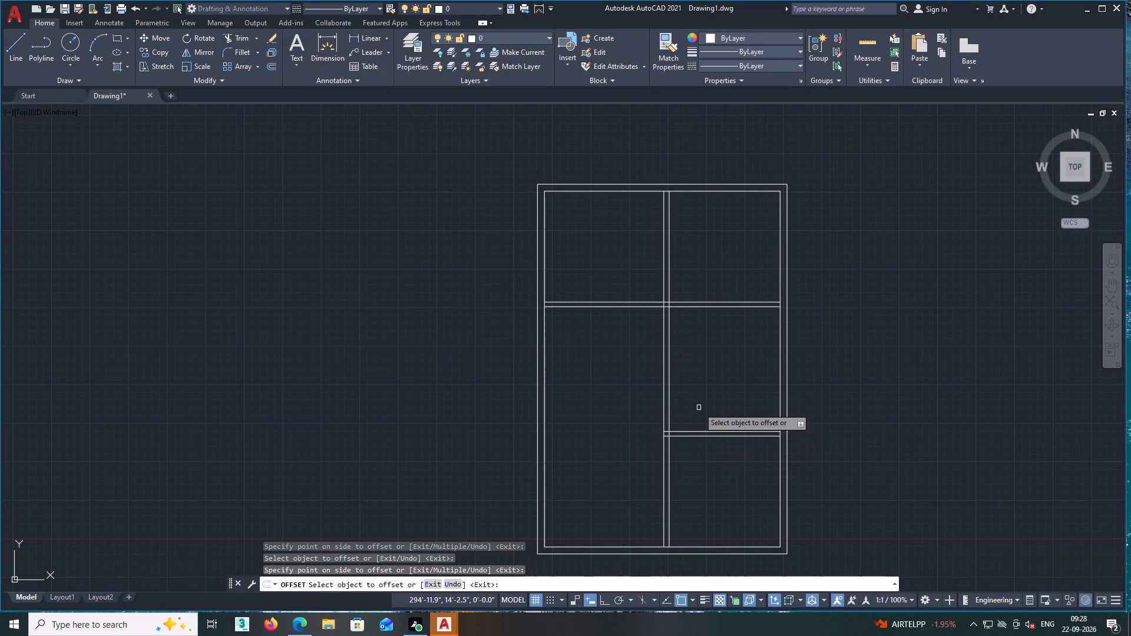
pyautogui.moveTo(699, 408); pyautogui.dragTo(706, 408, button='middle')
pyautogui.press('space')
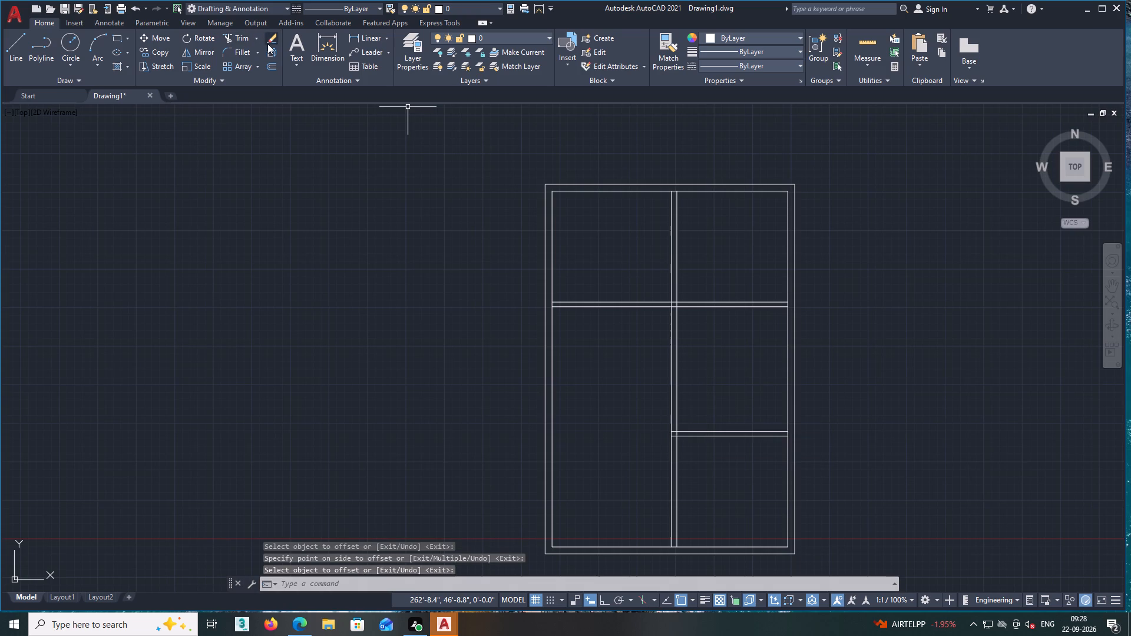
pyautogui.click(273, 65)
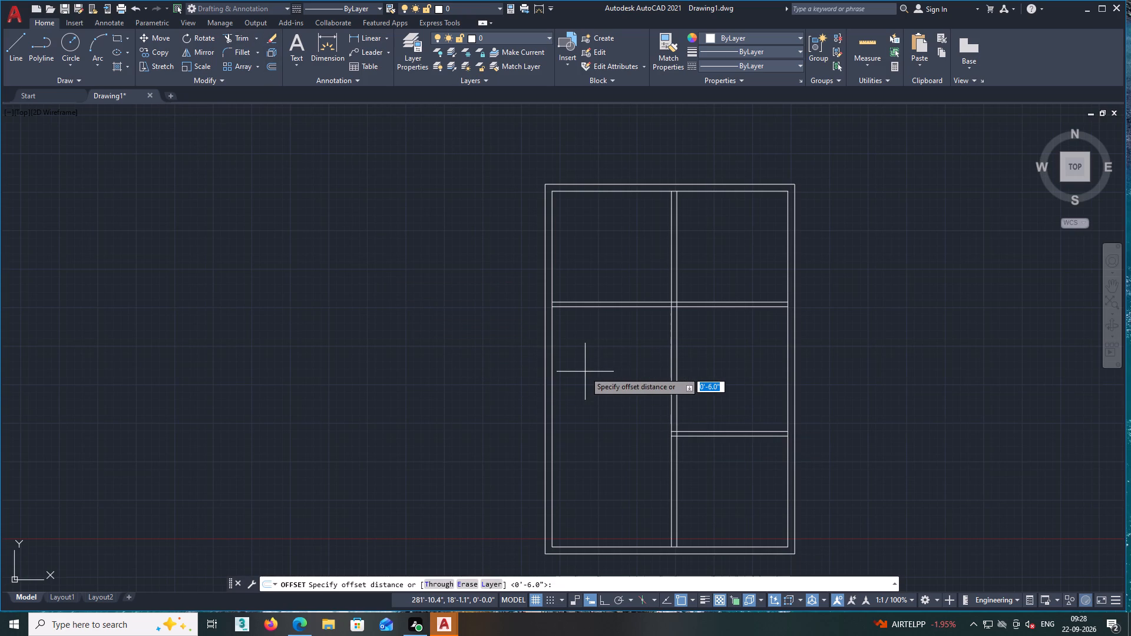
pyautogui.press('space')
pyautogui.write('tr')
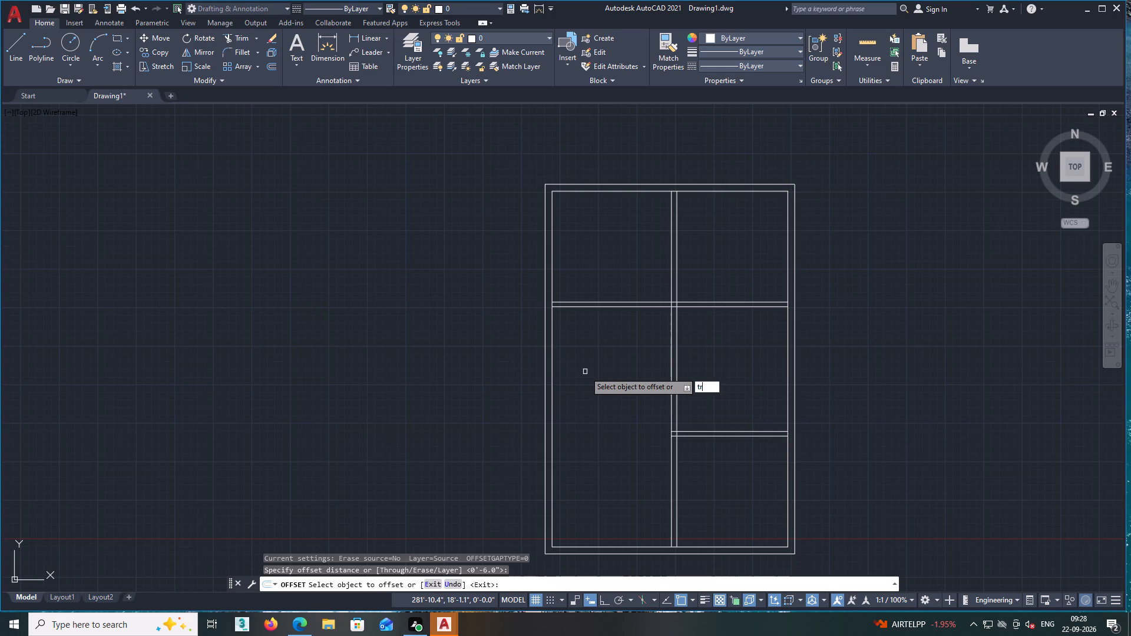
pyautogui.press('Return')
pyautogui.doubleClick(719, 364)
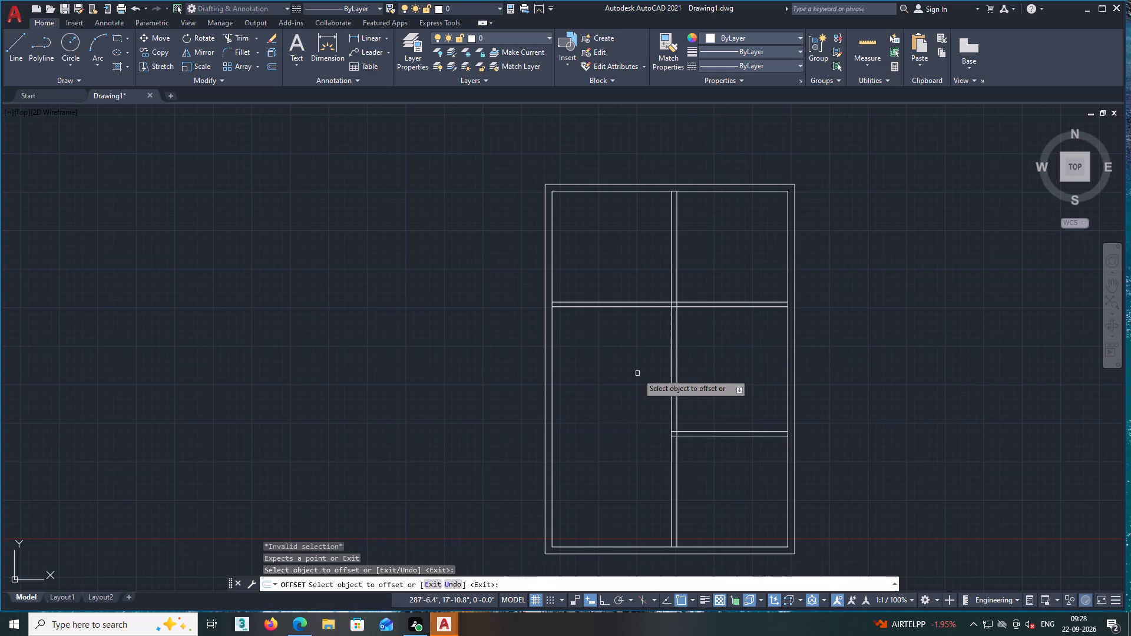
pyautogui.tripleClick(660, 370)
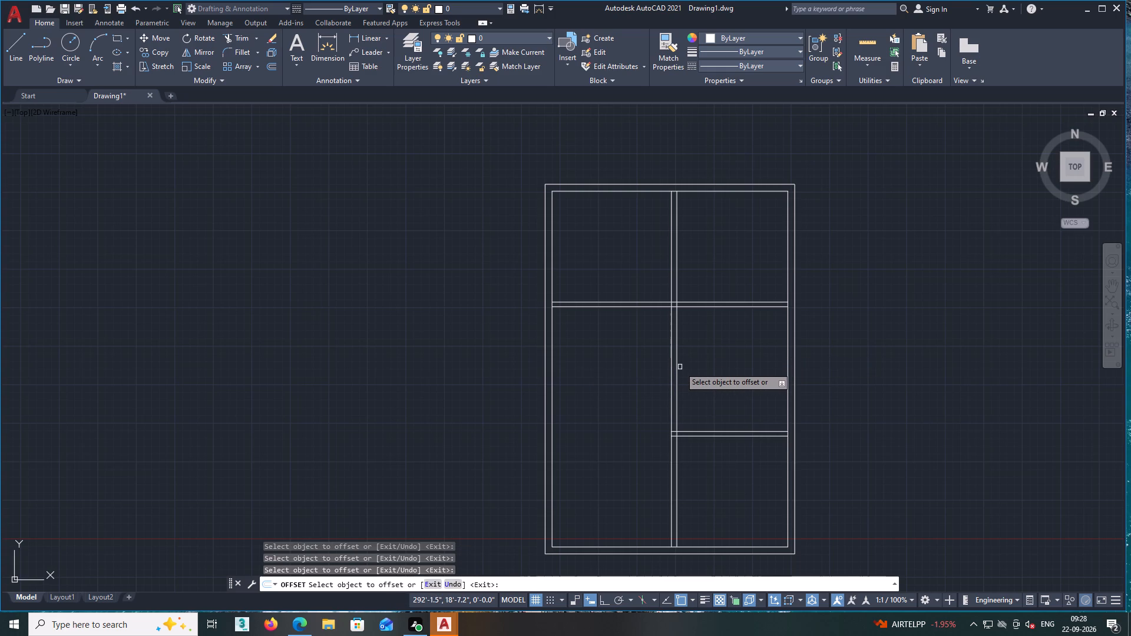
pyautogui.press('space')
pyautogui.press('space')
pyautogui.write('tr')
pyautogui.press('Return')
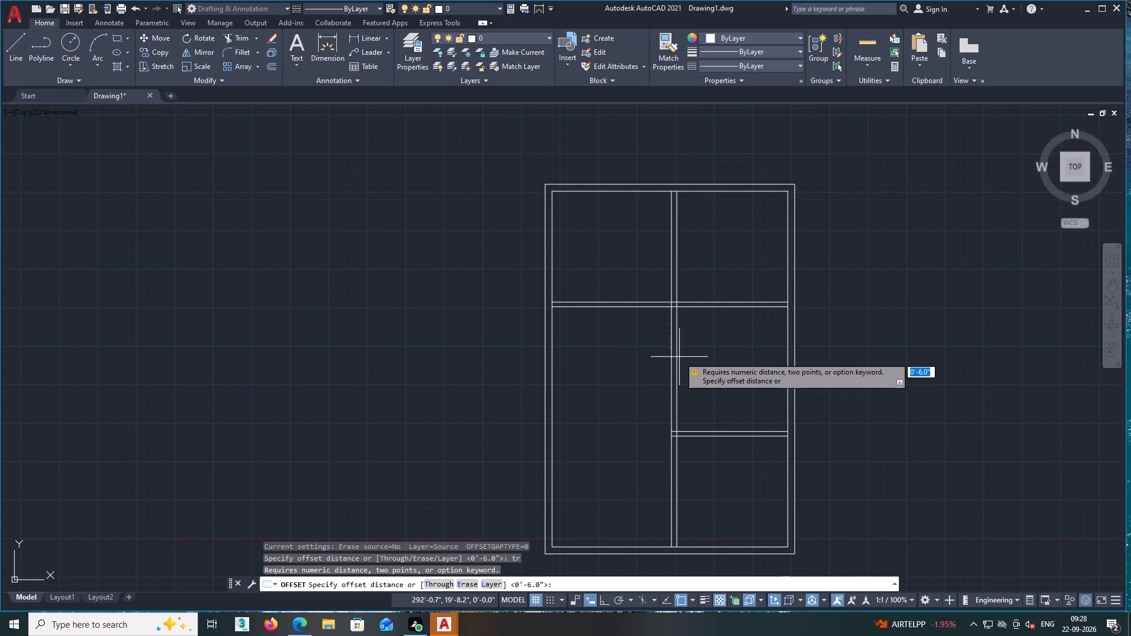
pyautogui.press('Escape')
# Trim both central partition lines between the upper and lower horizontal partitions to open the middle space.
pyautogui.write('tr')
pyautogui.press('Return')
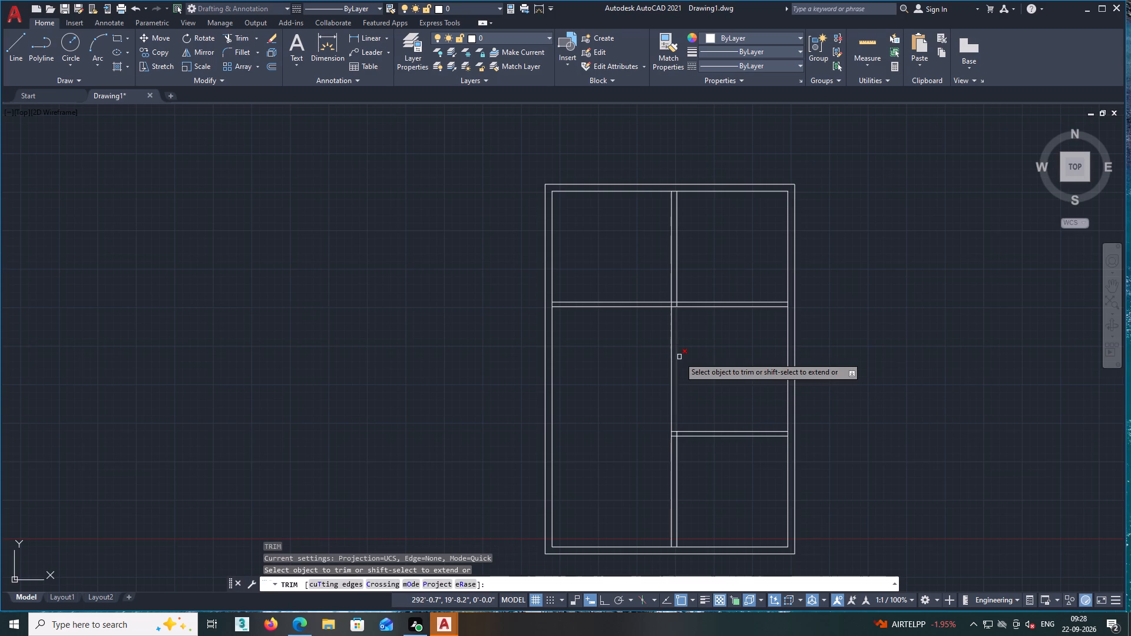
pyautogui.click(697, 351)
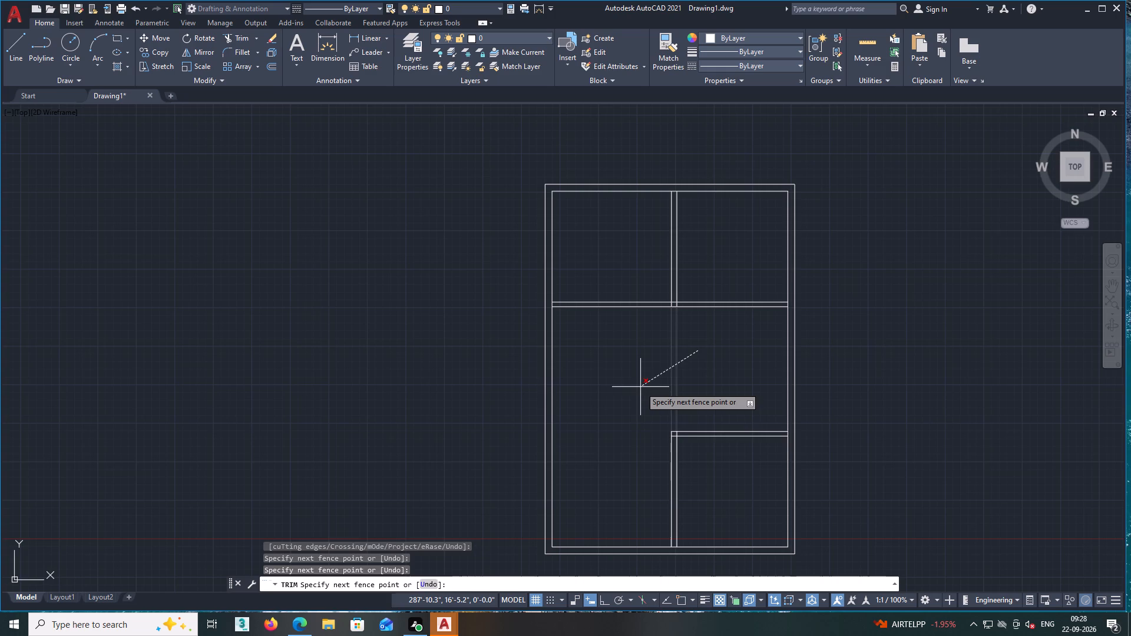
pyautogui.click(640, 387)
pyautogui.moveTo(640, 387); pyautogui.dragTo(673, 380, button='middle')
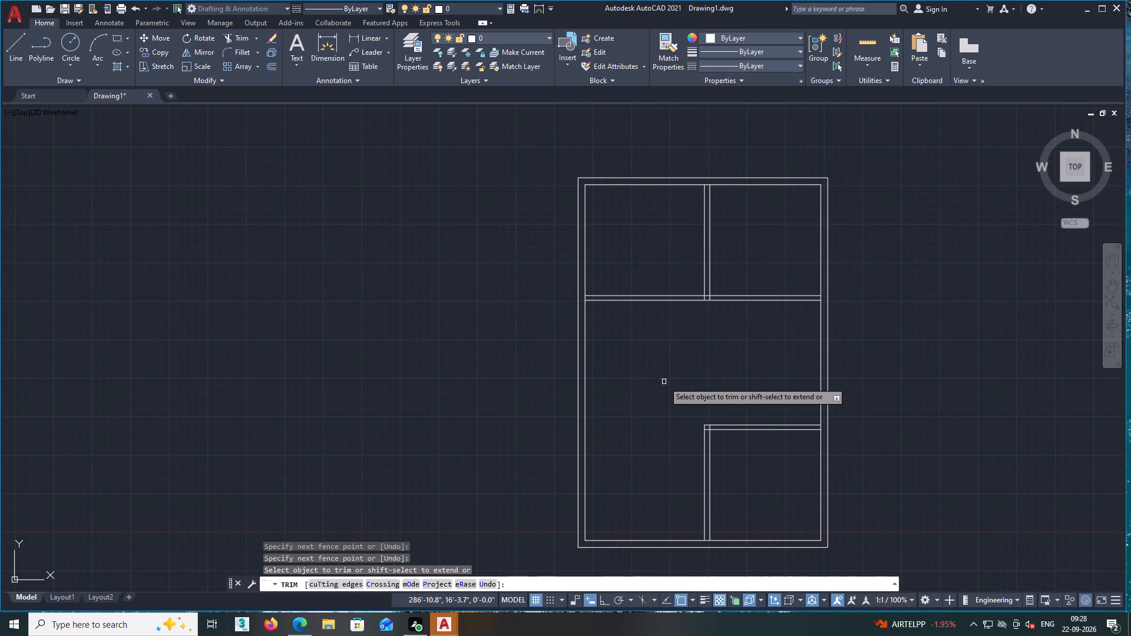
# Offset the east wall's inner line 8' to the west, into the plan.
pyautogui.click(276, 61)
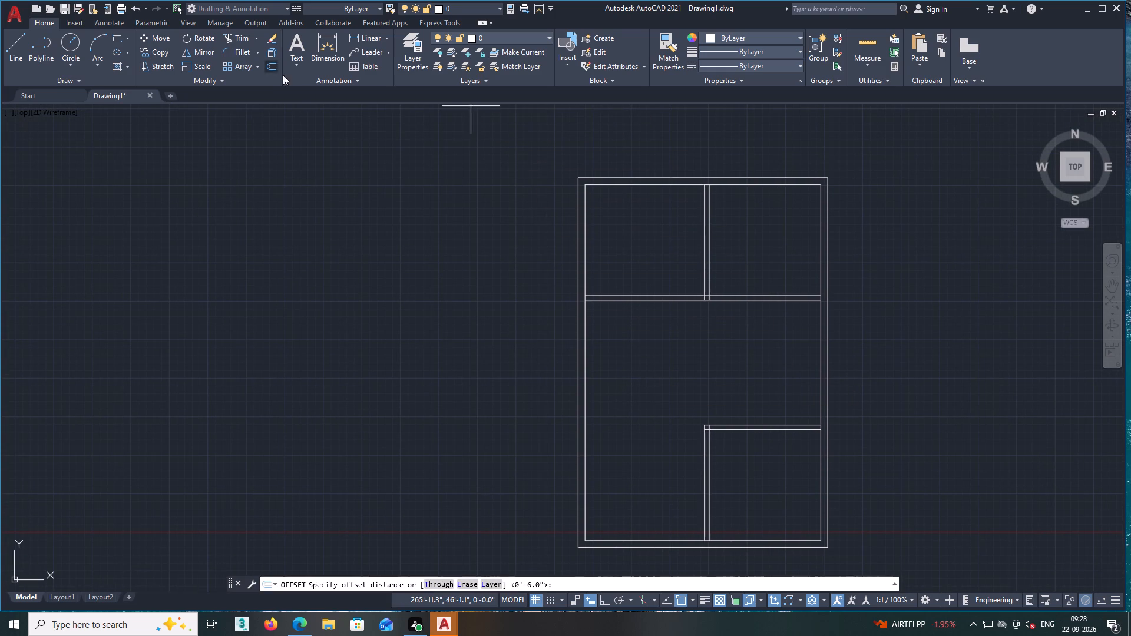
pyautogui.moveTo(805, 304); pyautogui.dragTo(705, 276, button='middle')
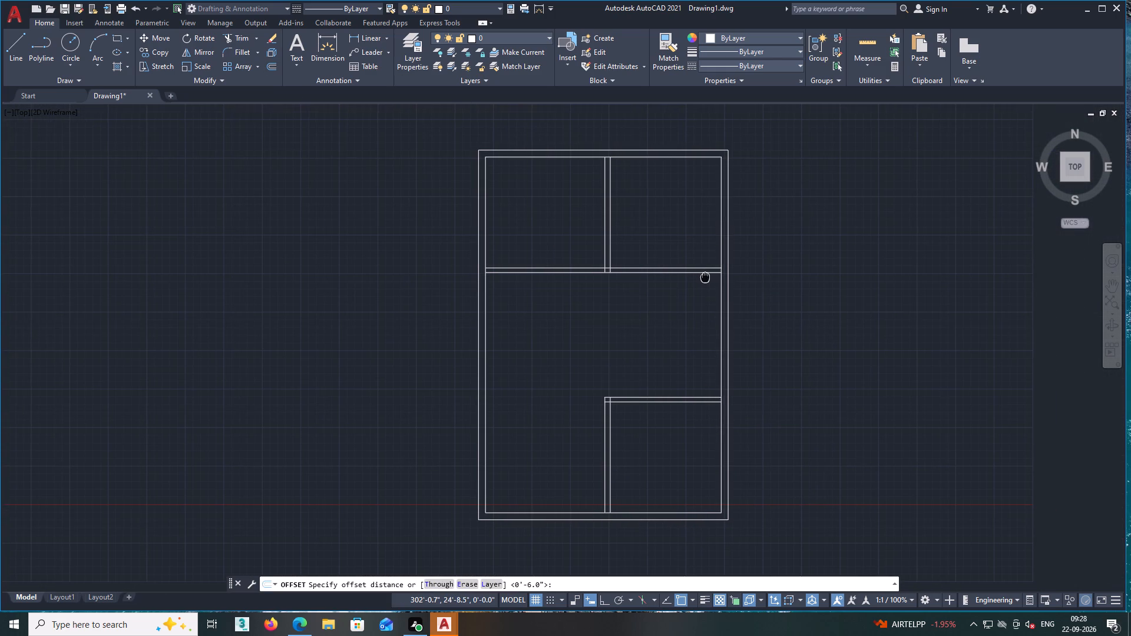
pyautogui.moveTo(705, 276); pyautogui.dragTo(698, 277, button='middle')
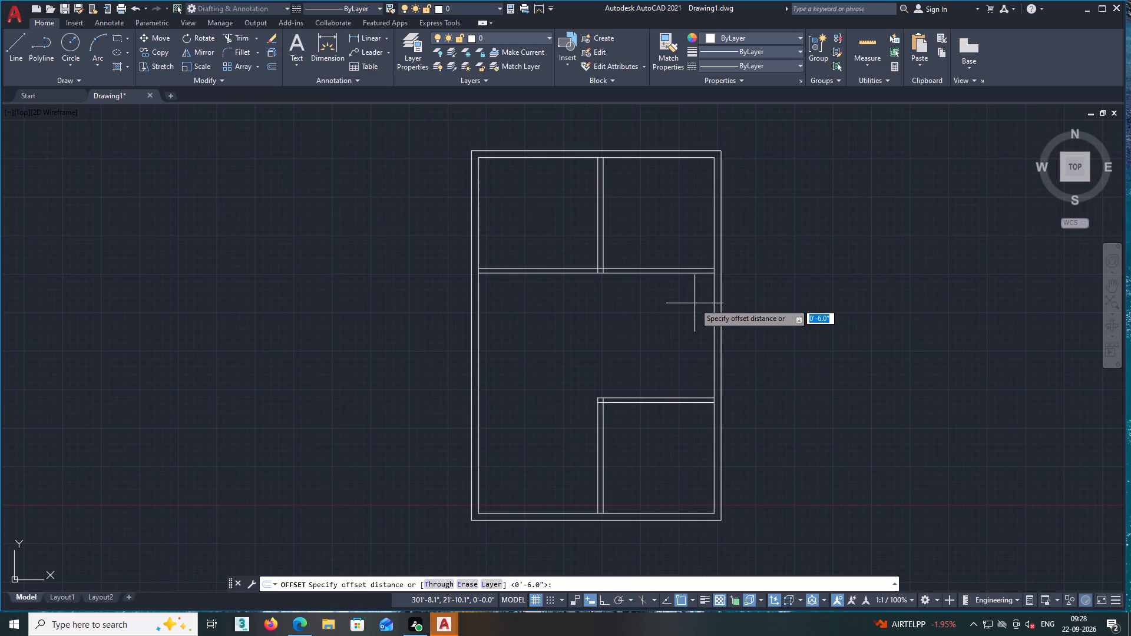
pyautogui.write("8'")
pyautogui.press('Return')
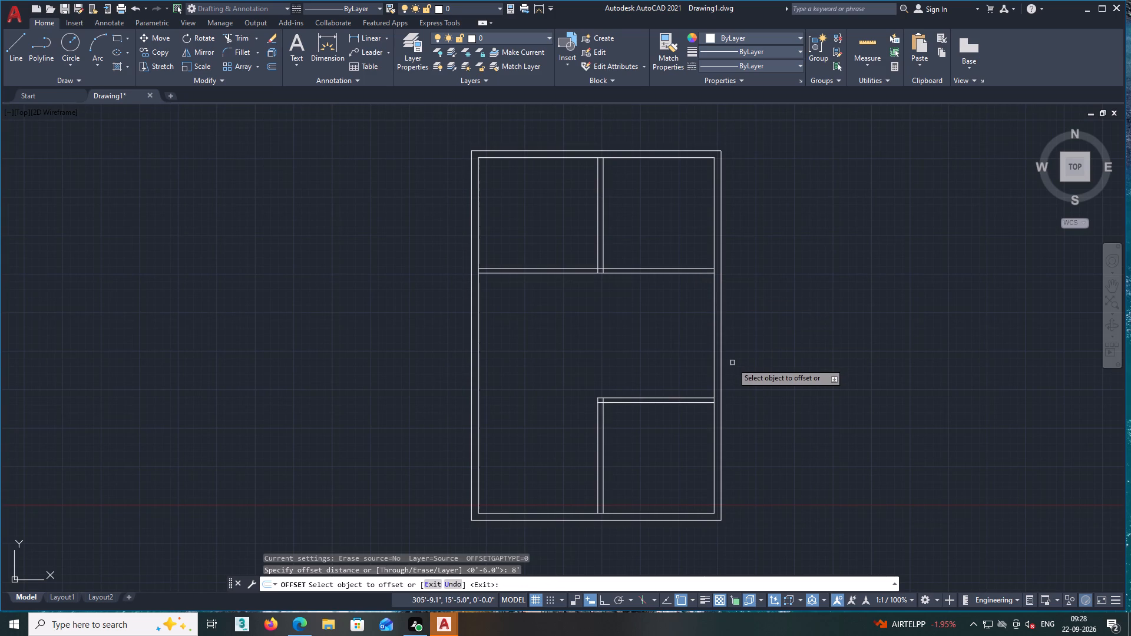
pyautogui.click(715, 349)
pyautogui.click(692, 347)
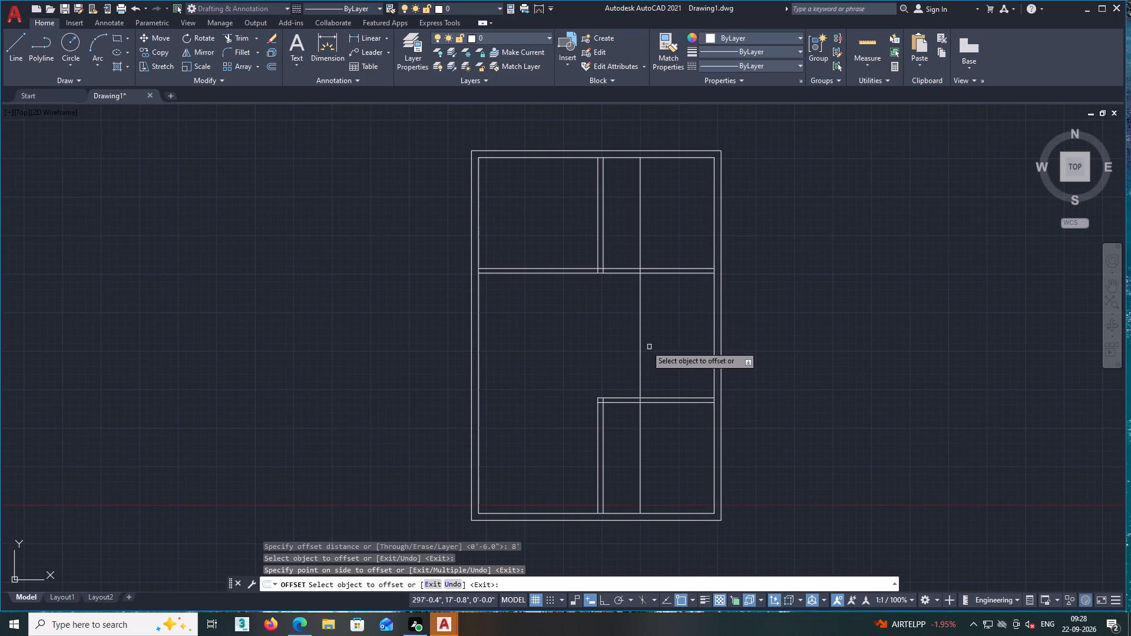
pyautogui.press('space')
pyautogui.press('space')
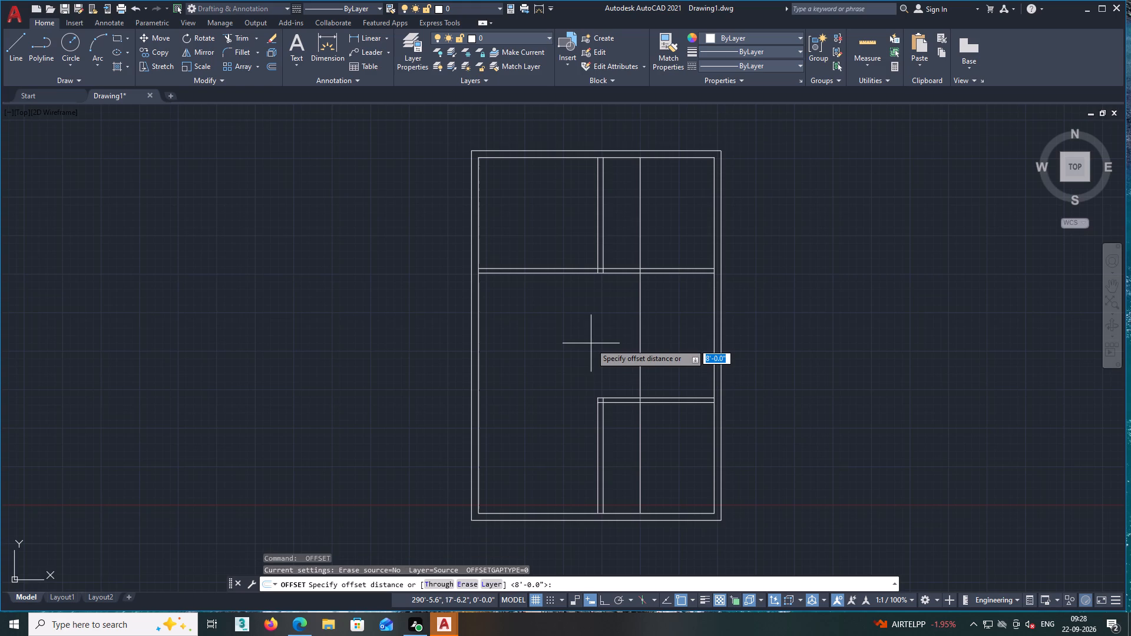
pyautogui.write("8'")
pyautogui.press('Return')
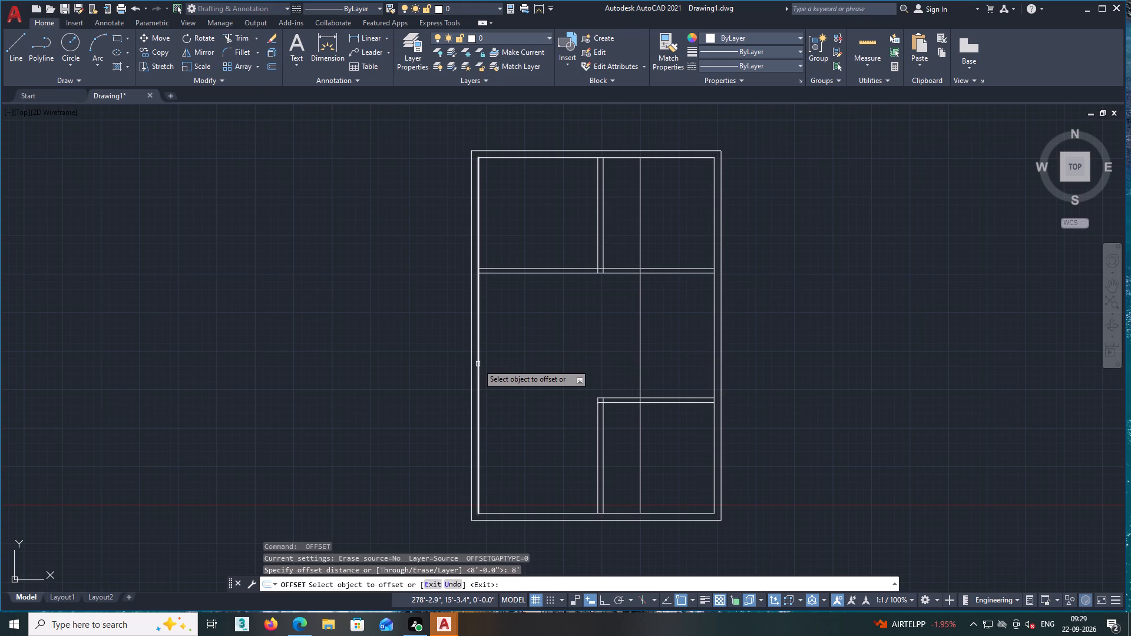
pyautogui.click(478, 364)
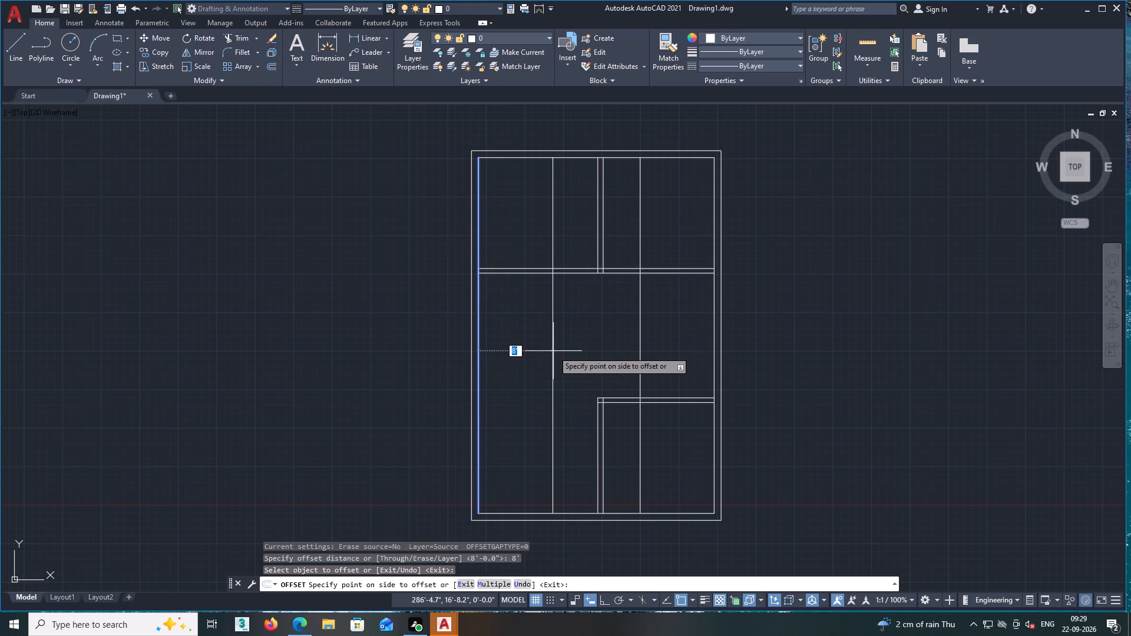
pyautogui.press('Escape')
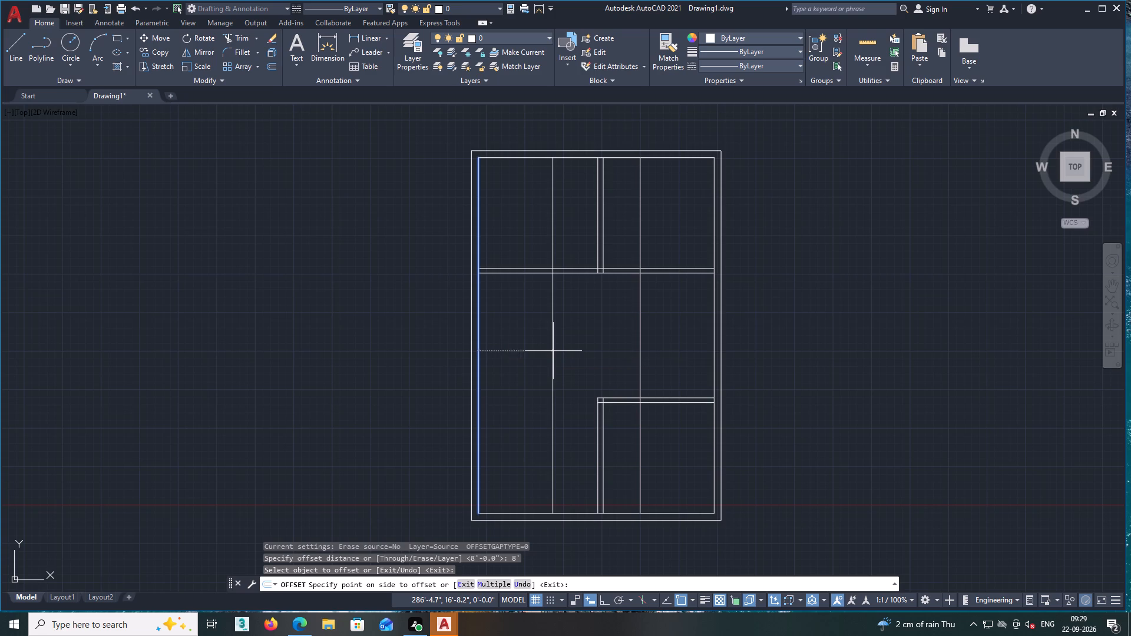
# Offset the full-height vertical line near the east side 6" to the west to give that partition its thickness.
pyautogui.moveTo(635, 342); pyautogui.dragTo(643, 342, button='middle')
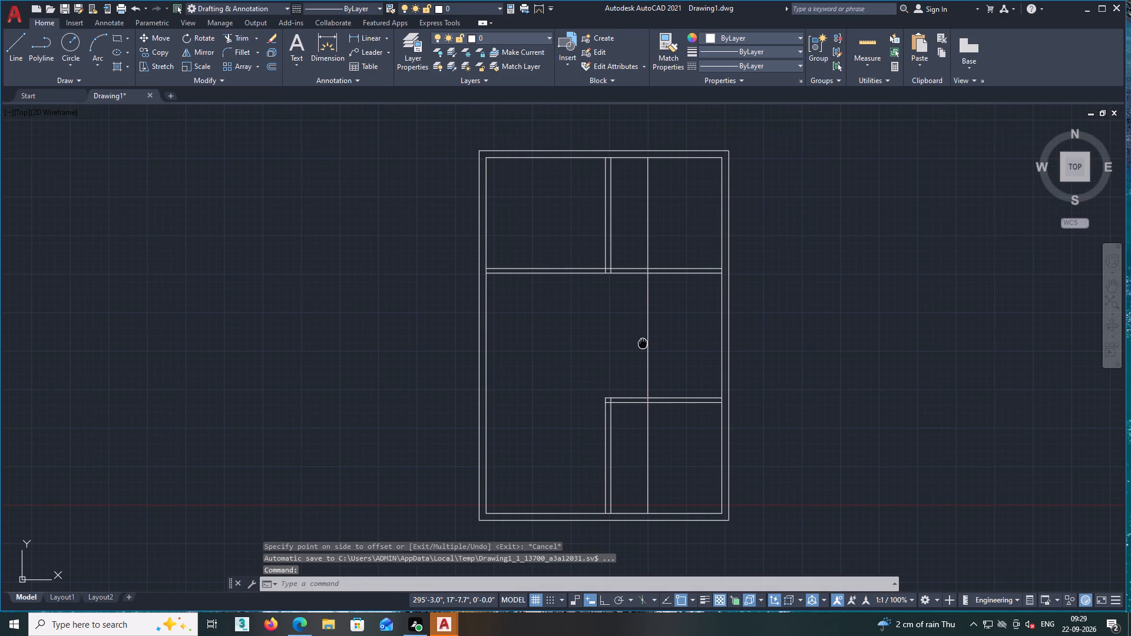
pyautogui.moveTo(643, 342); pyautogui.dragTo(641, 342, button='middle')
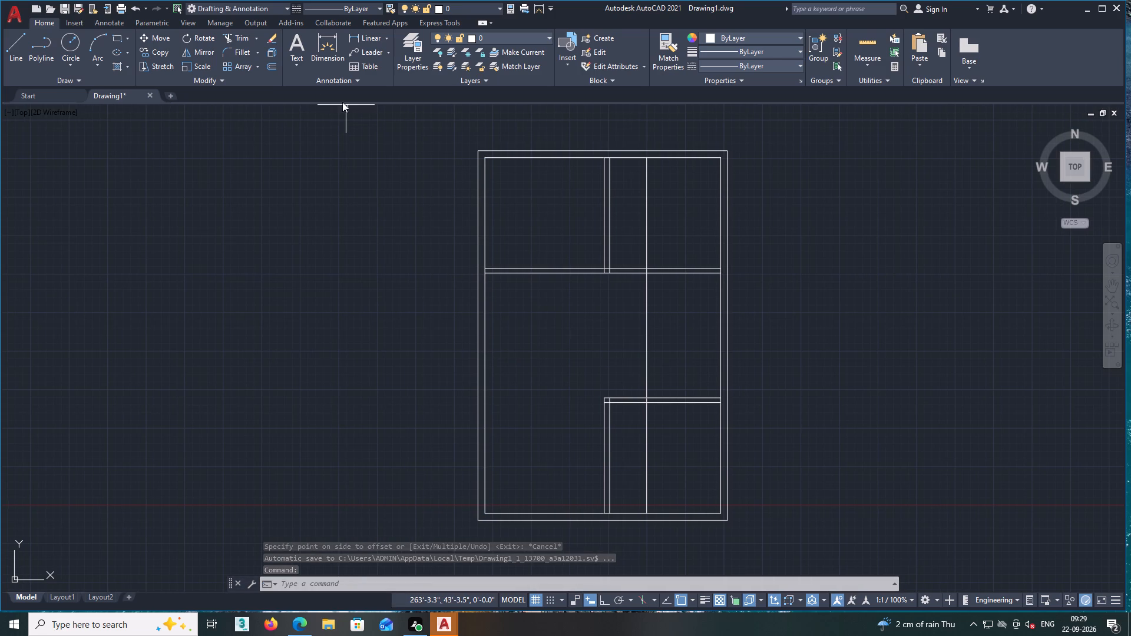
pyautogui.click(276, 69)
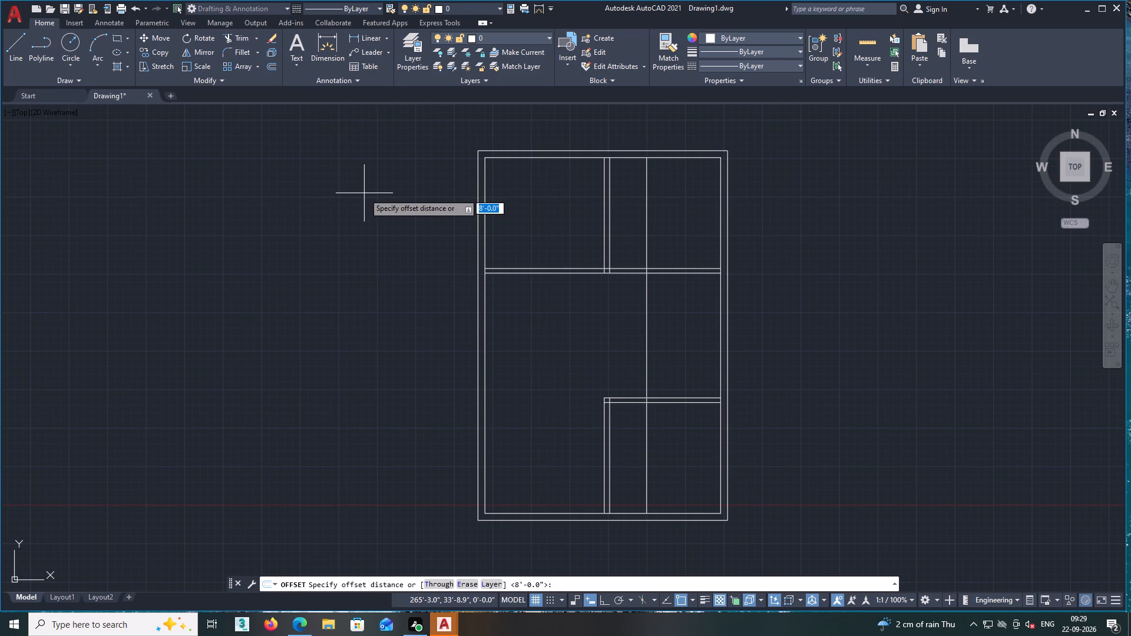
pyautogui.press('6')
pyautogui.press('Return')
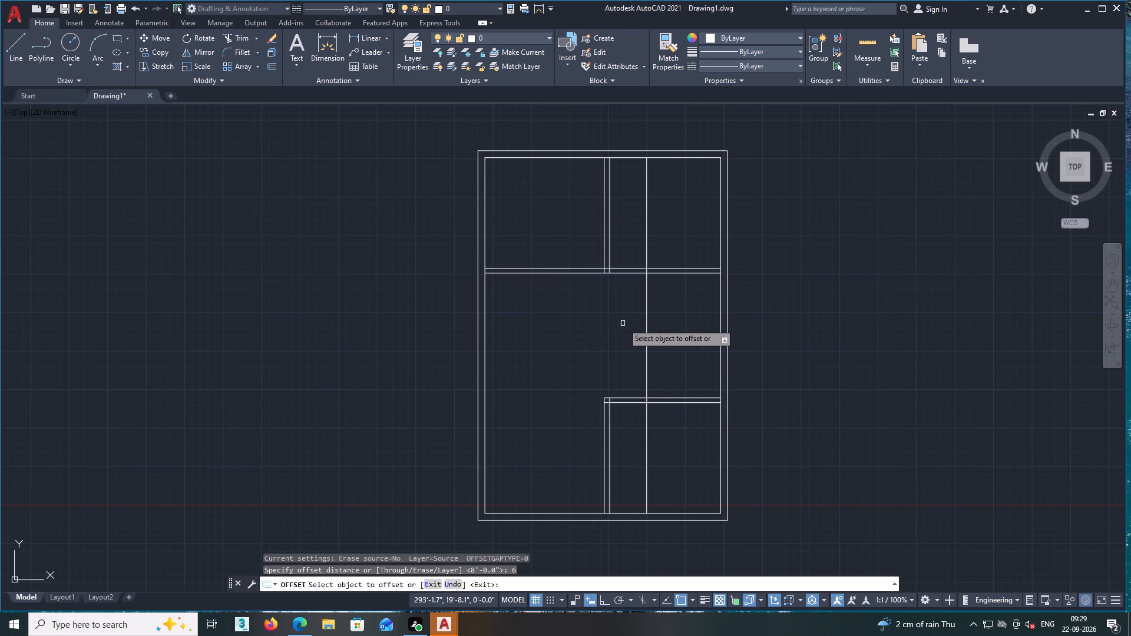
pyautogui.click(647, 320)
pyautogui.click(629, 322)
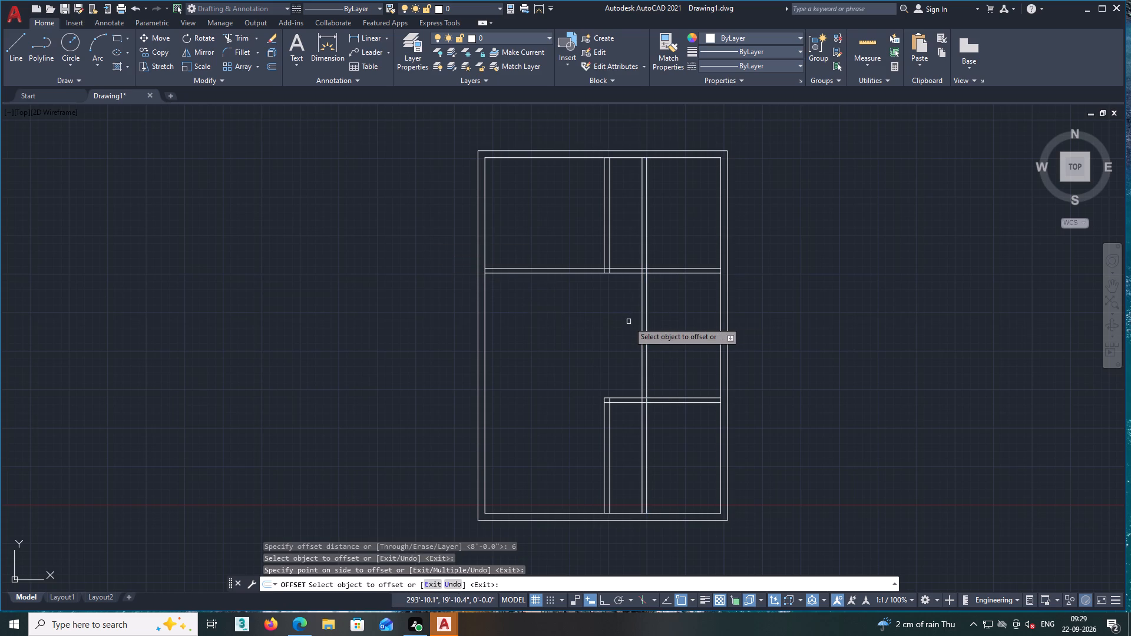
pyautogui.press('space')
# Trim both lines of the eastern vertical partition out of the northeast and southeast rooms, keeping only the middle section.
pyautogui.write('tr')
pyautogui.press('Return')
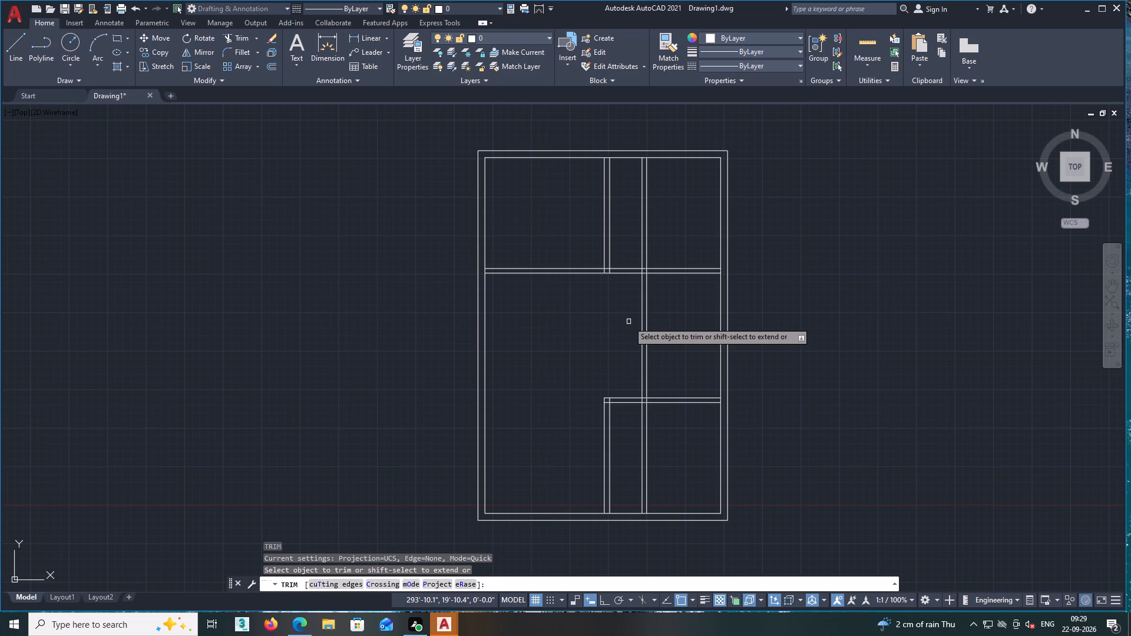
pyautogui.click(657, 227)
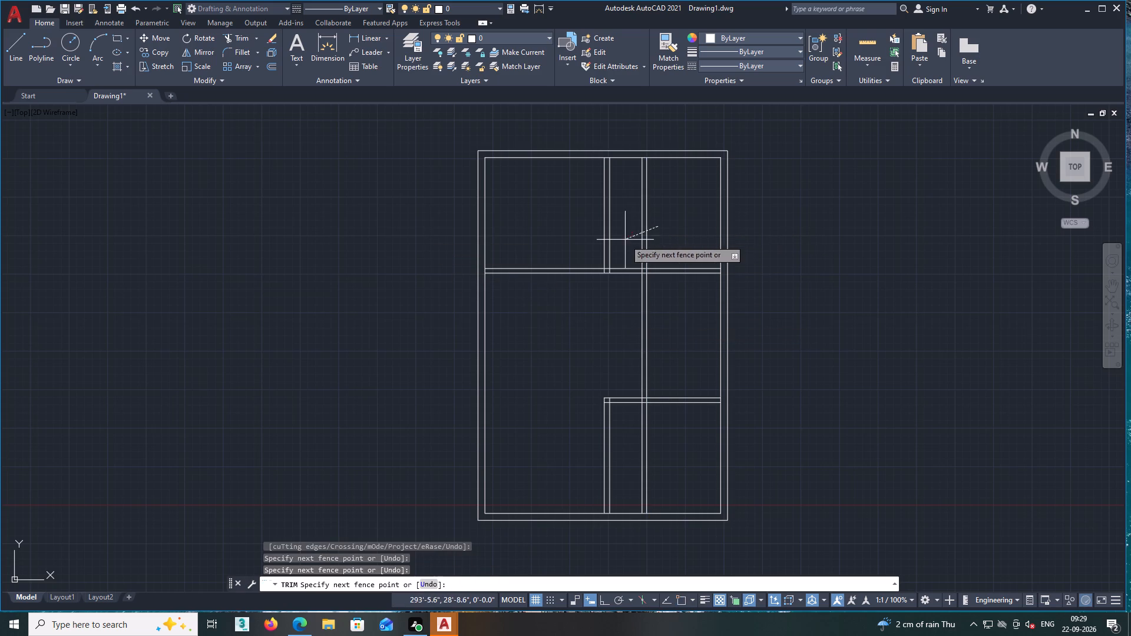
pyautogui.click(624, 240)
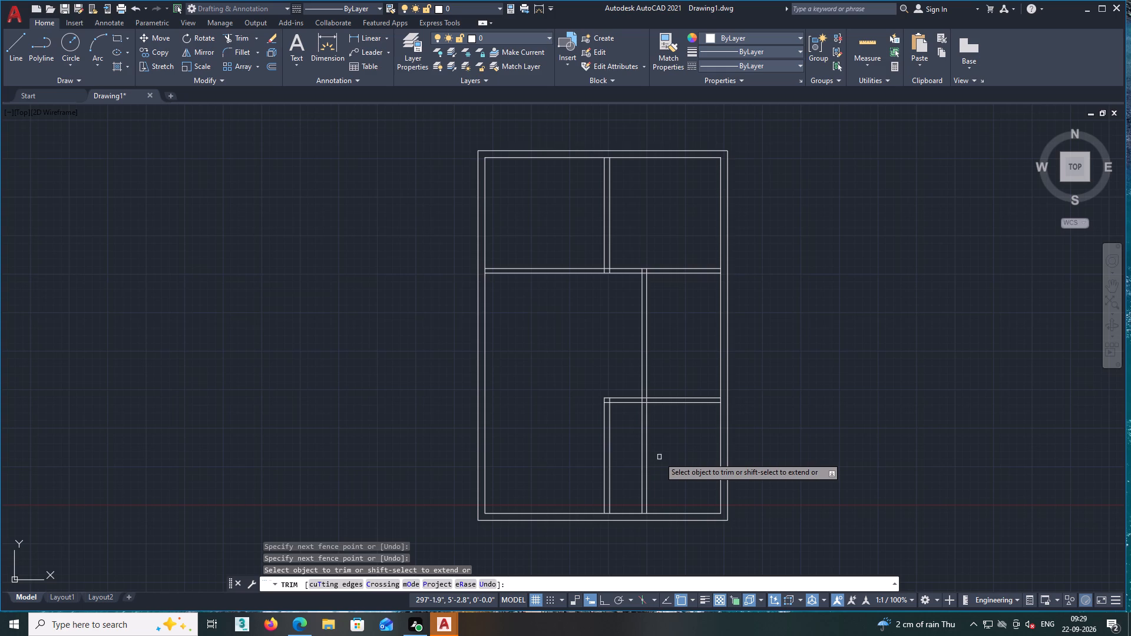
pyautogui.click(659, 457)
pyautogui.click(639, 466)
# Offset the upper line of the southeast room's north wall 6'1" to the north.
pyautogui.moveTo(639, 466); pyautogui.dragTo(657, 482, button='middle')
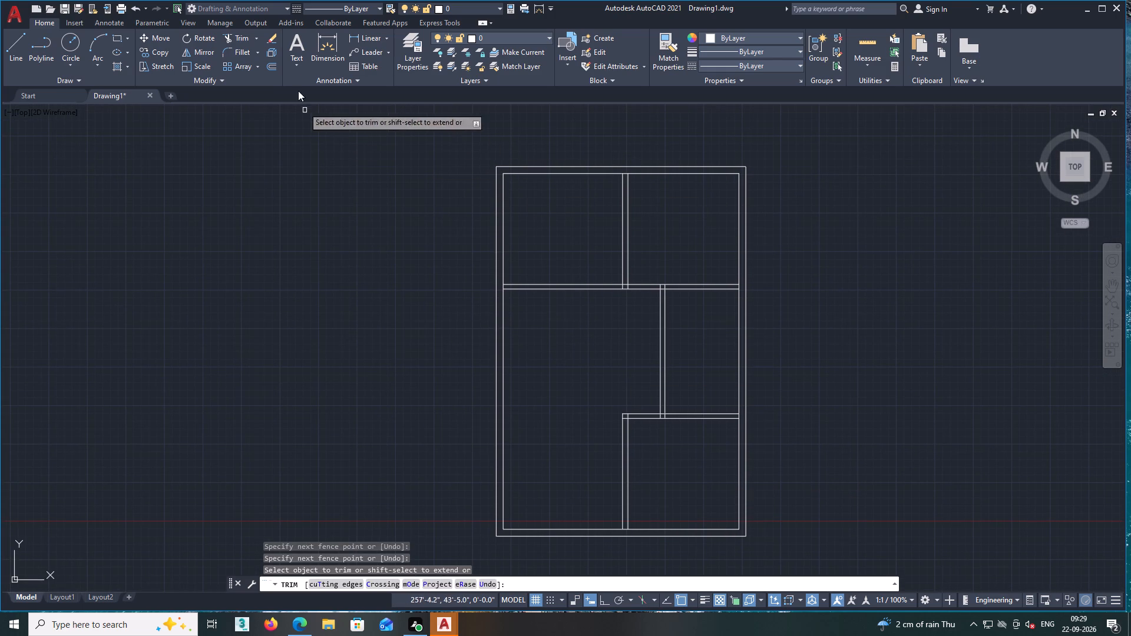
pyautogui.click(271, 67)
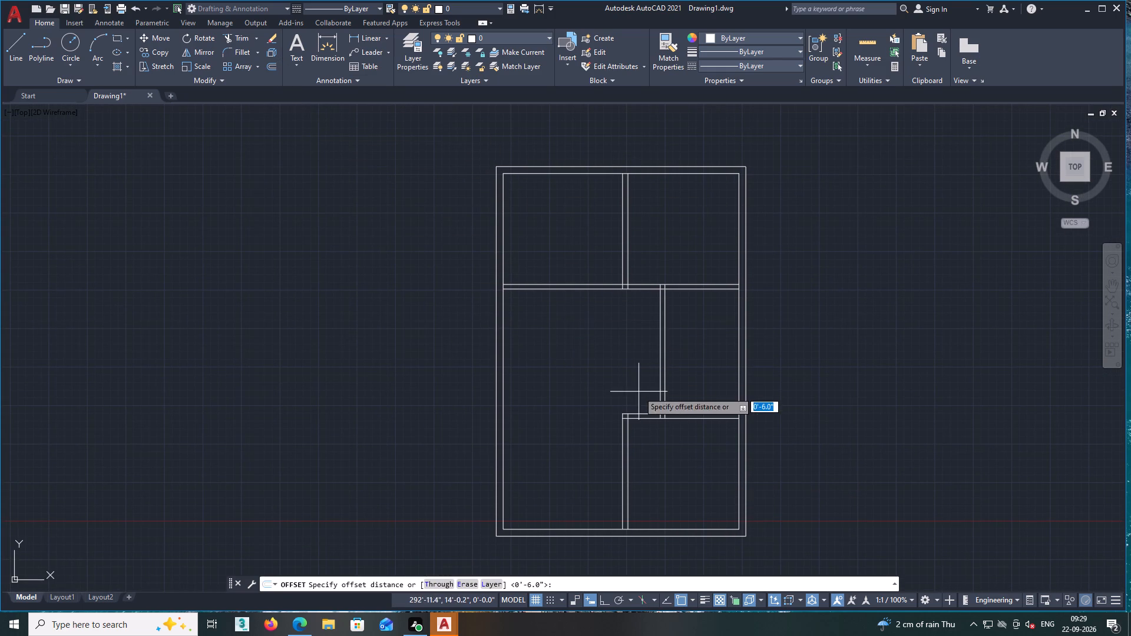
pyautogui.moveTo(706, 402); pyautogui.dragTo(637, 369, button='middle')
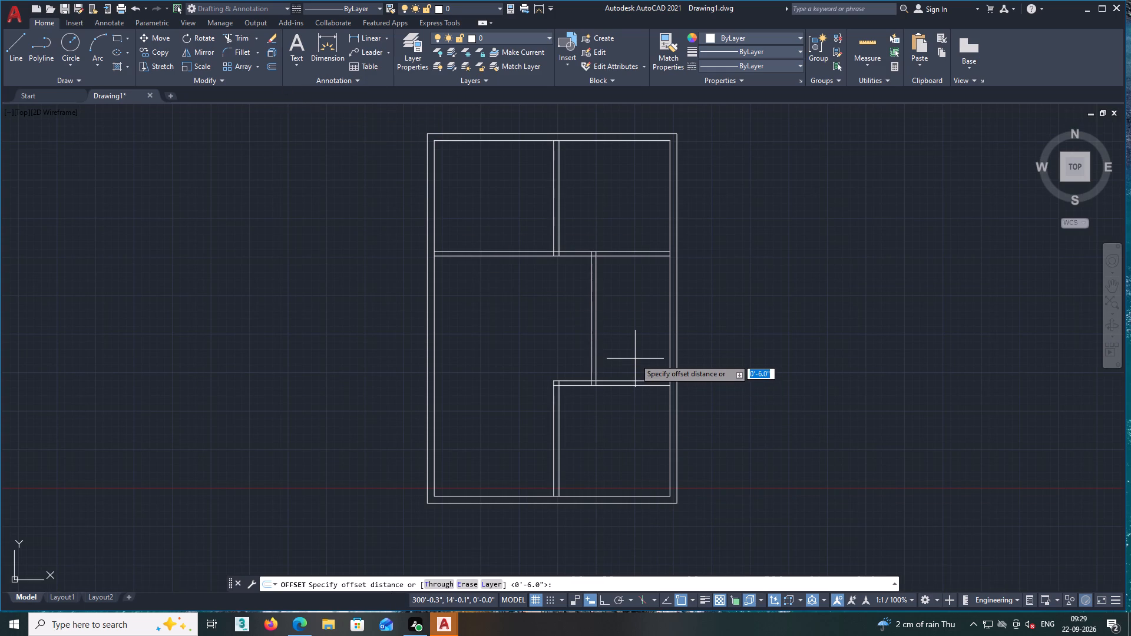
pyautogui.write("6'1")
pyautogui.press('Return')
pyautogui.click(629, 379)
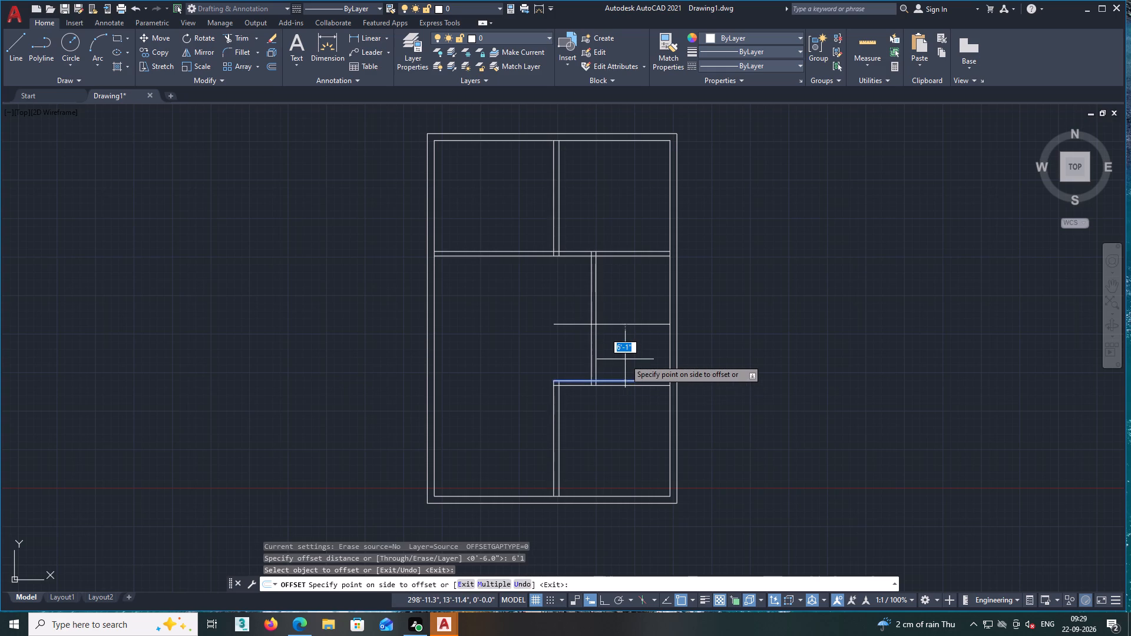
pyautogui.click(625, 359)
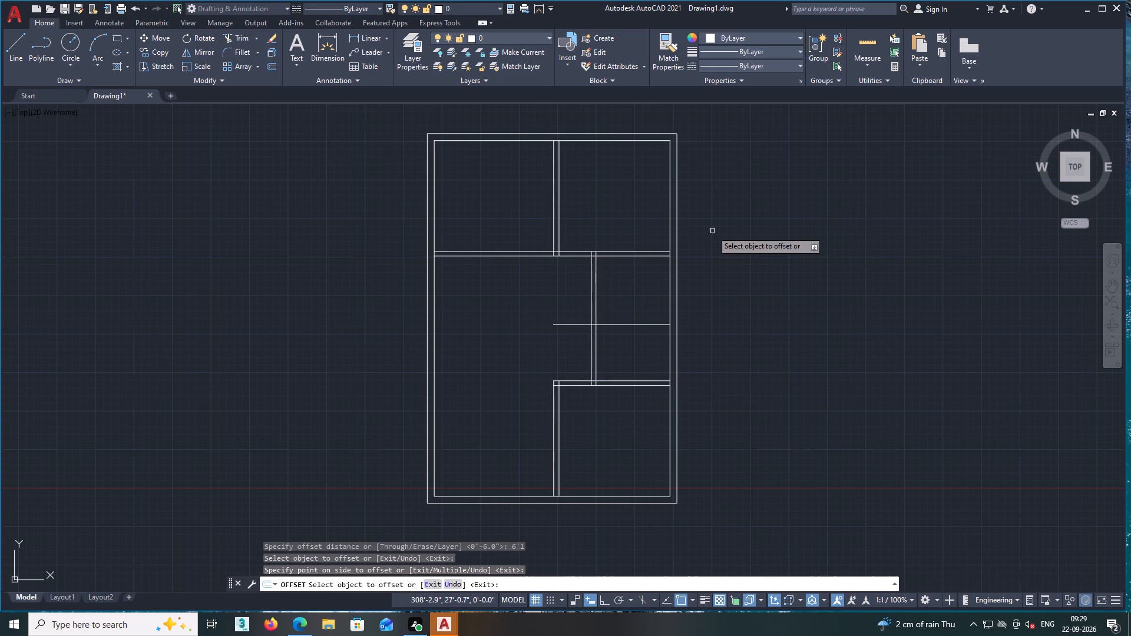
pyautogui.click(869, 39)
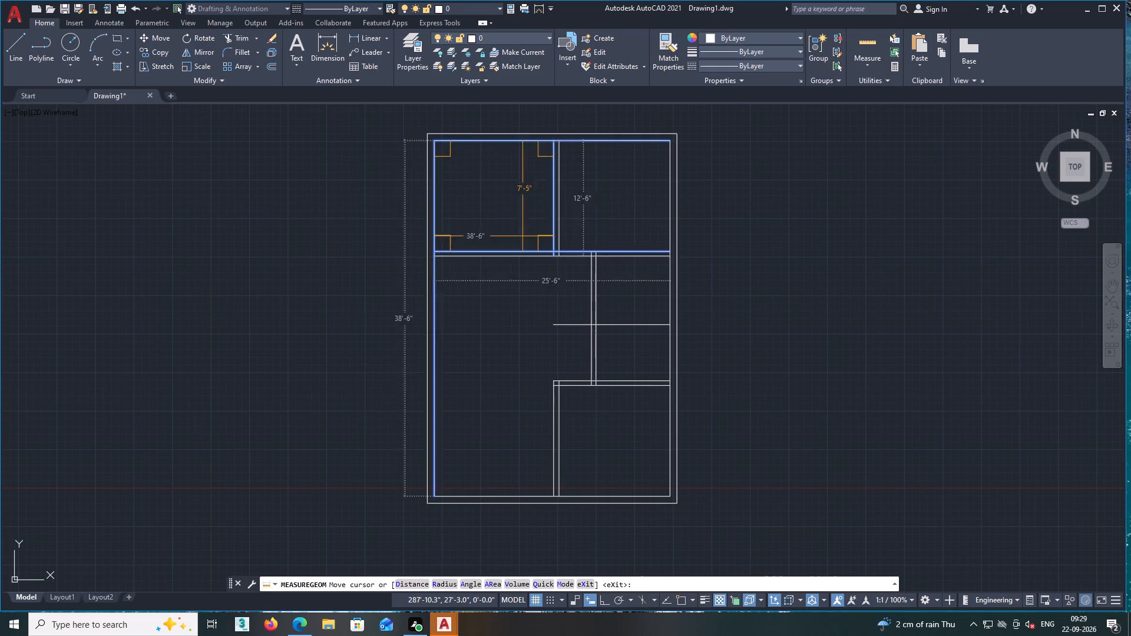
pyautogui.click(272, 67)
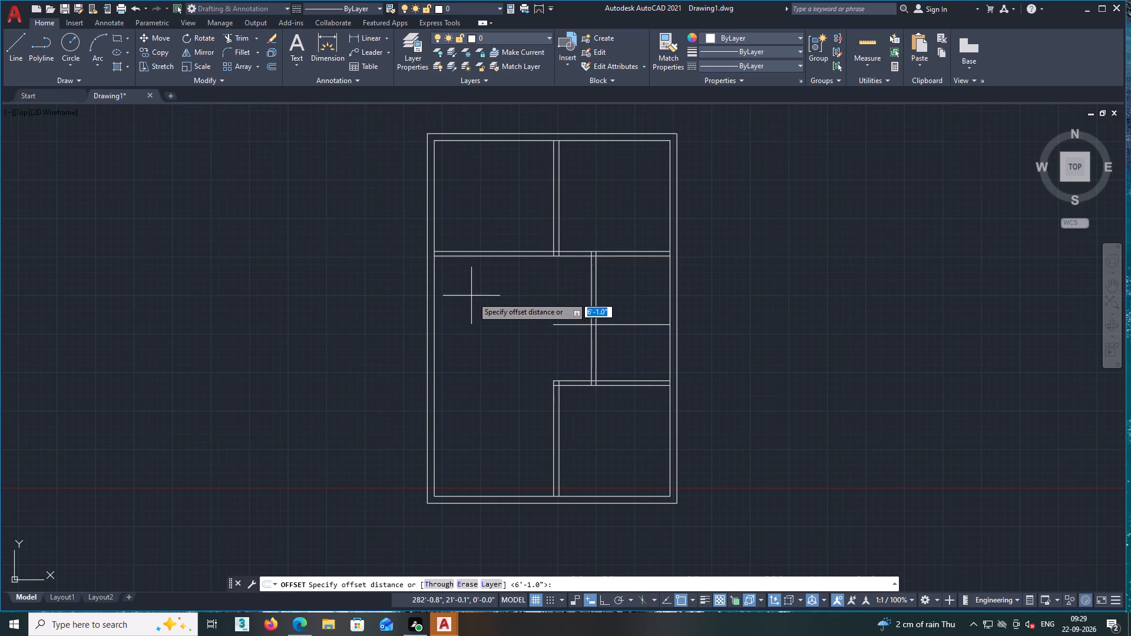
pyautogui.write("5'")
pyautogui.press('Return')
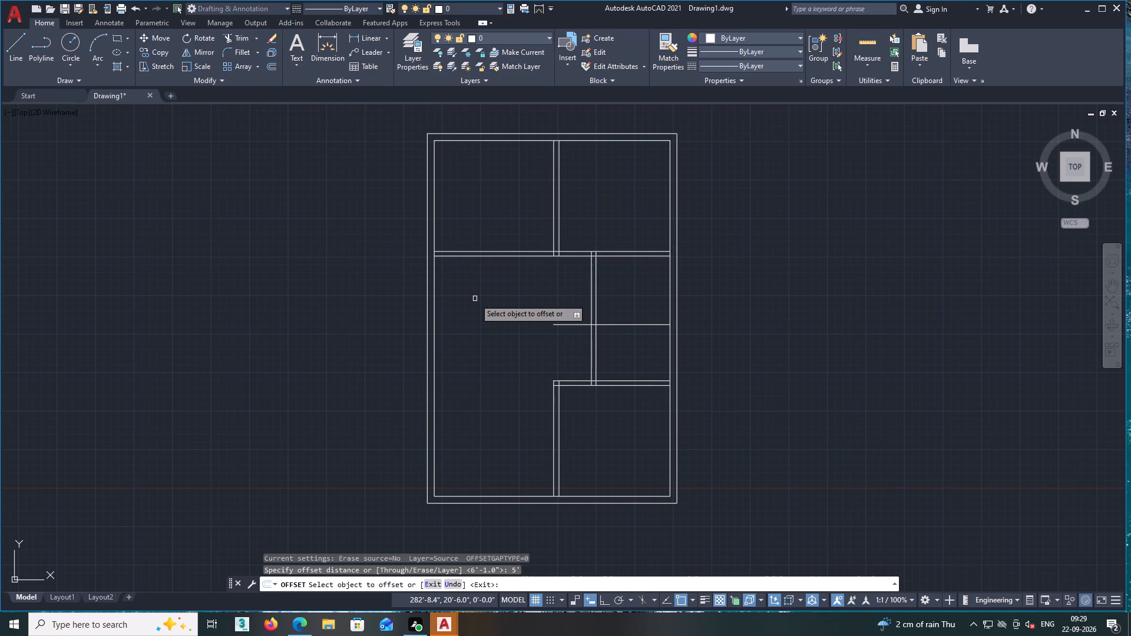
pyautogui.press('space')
# Offset the horizontal line dividing the middle east space 5" upward to give that partition its thickness.
pyautogui.press('space')
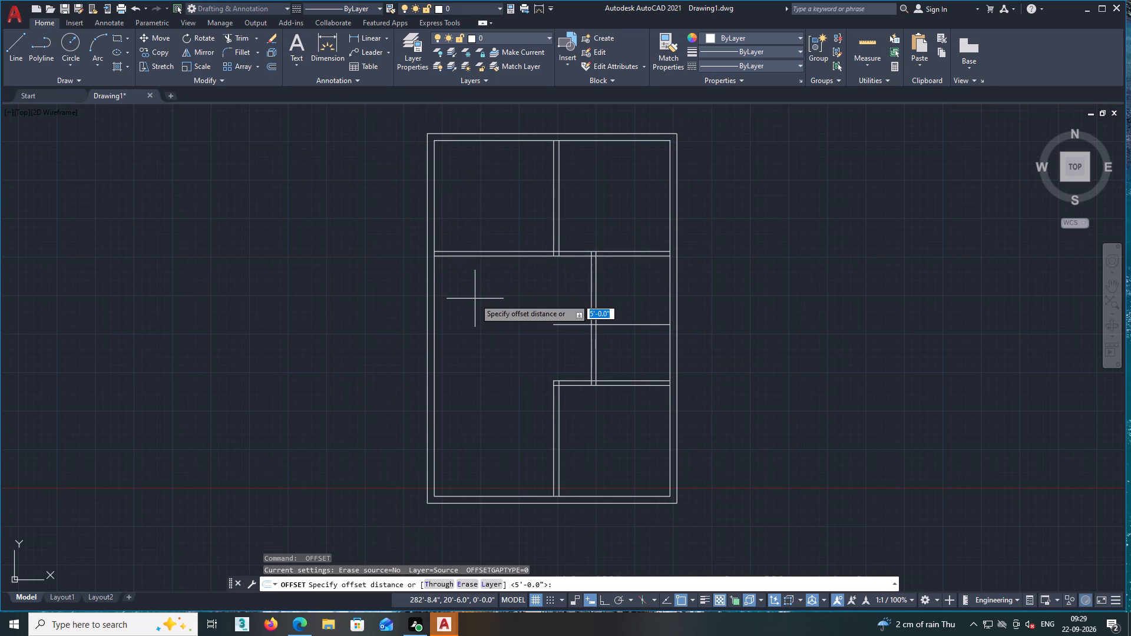
pyautogui.press('5')
pyautogui.press('Return')
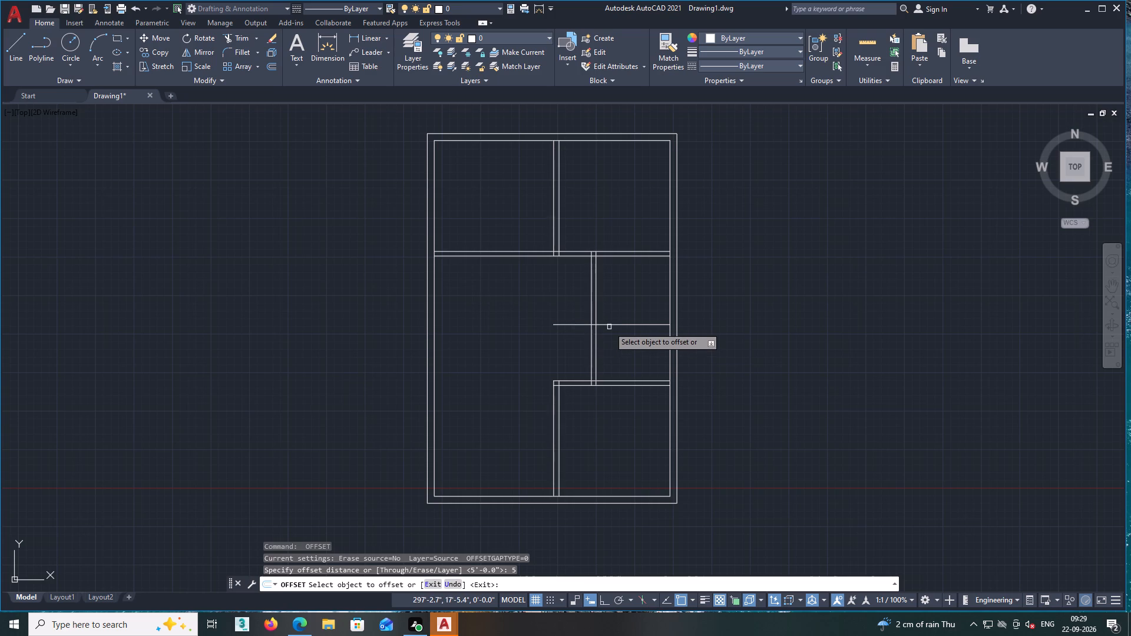
pyautogui.click(609, 324)
pyautogui.click(606, 311)
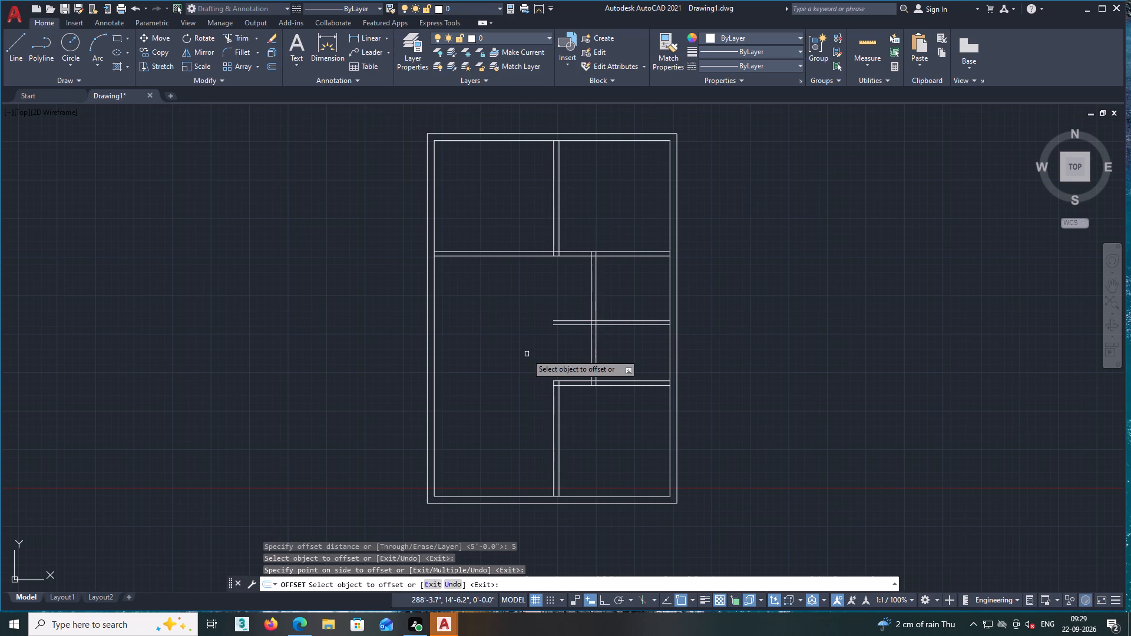
pyautogui.press('space')
# Trim the ends of both dividing partition lines that project west of the eastern vertical partition.
pyautogui.write('tr')
pyautogui.press('Return')
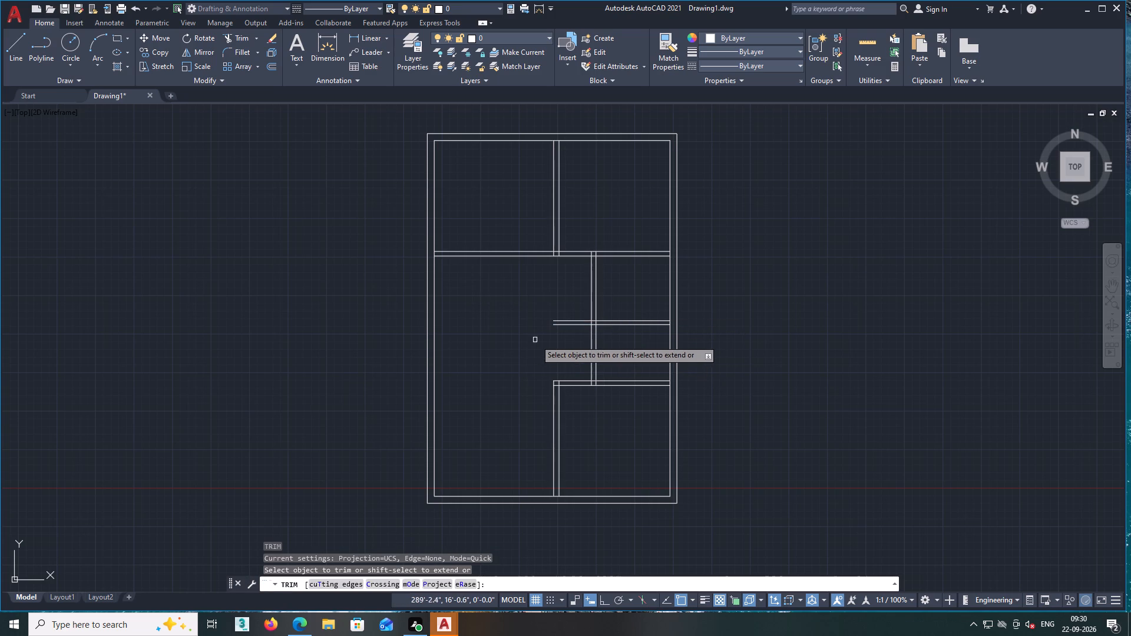
pyautogui.click(562, 301)
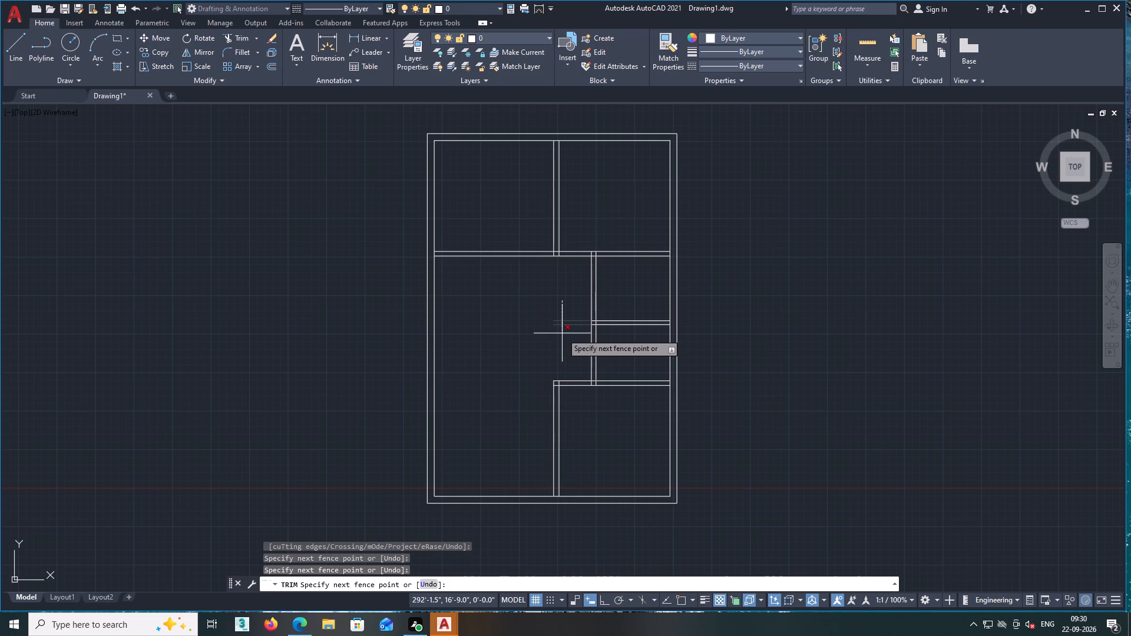
pyautogui.click(562, 333)
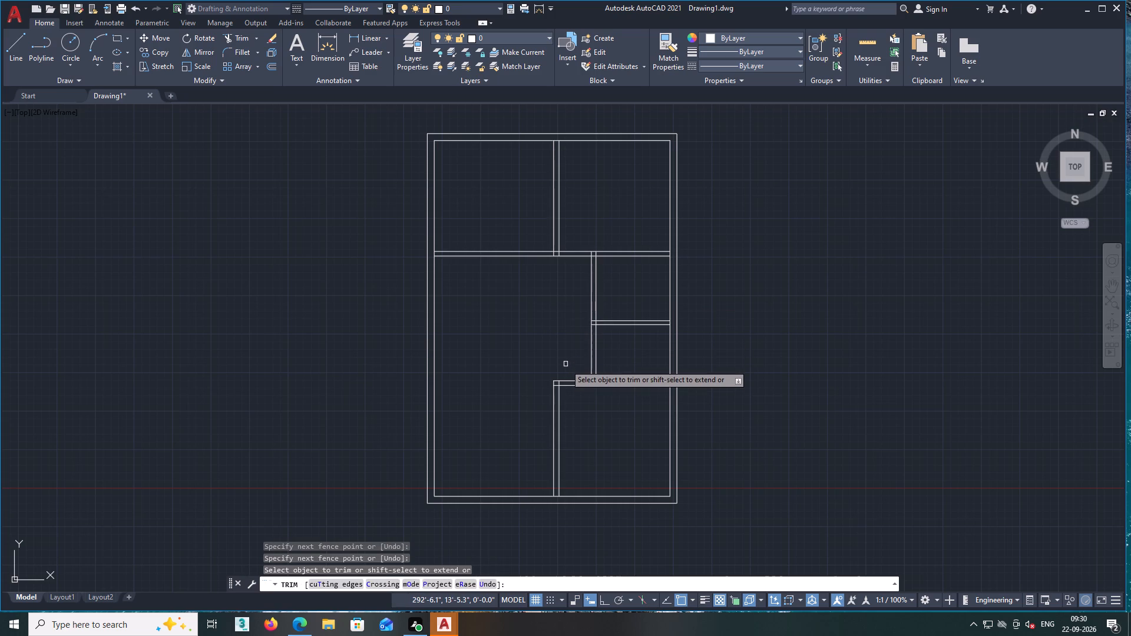
# Trim the eastern vertical partition lines where they cross the thickness of the southeast room's north wall.
pyautogui.scroll(4, 601, 394)
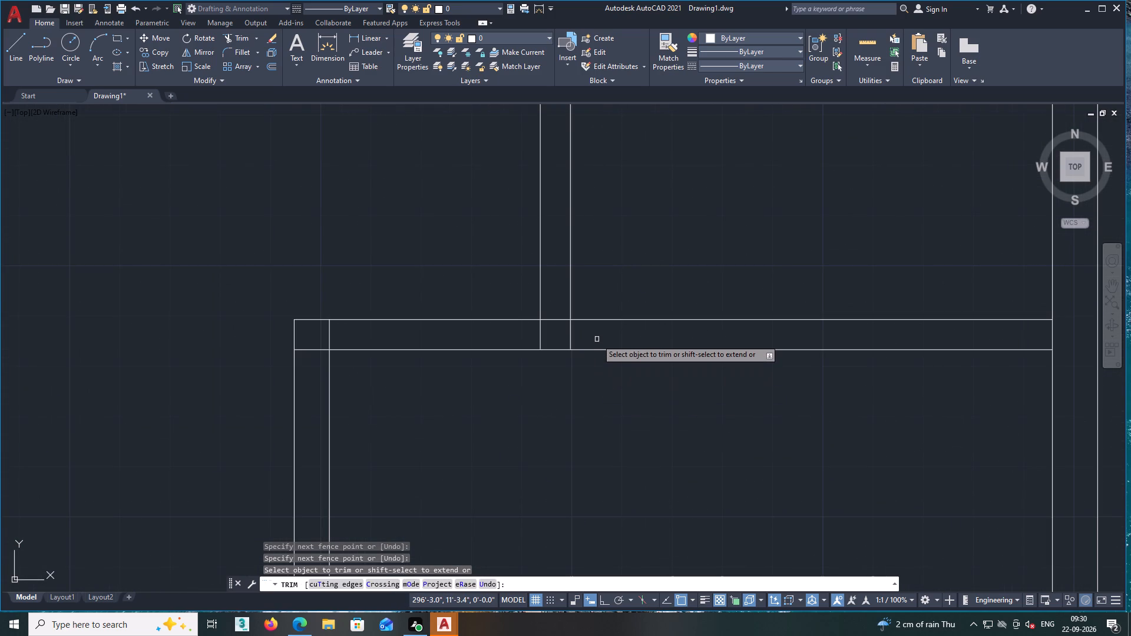
pyautogui.click(597, 339)
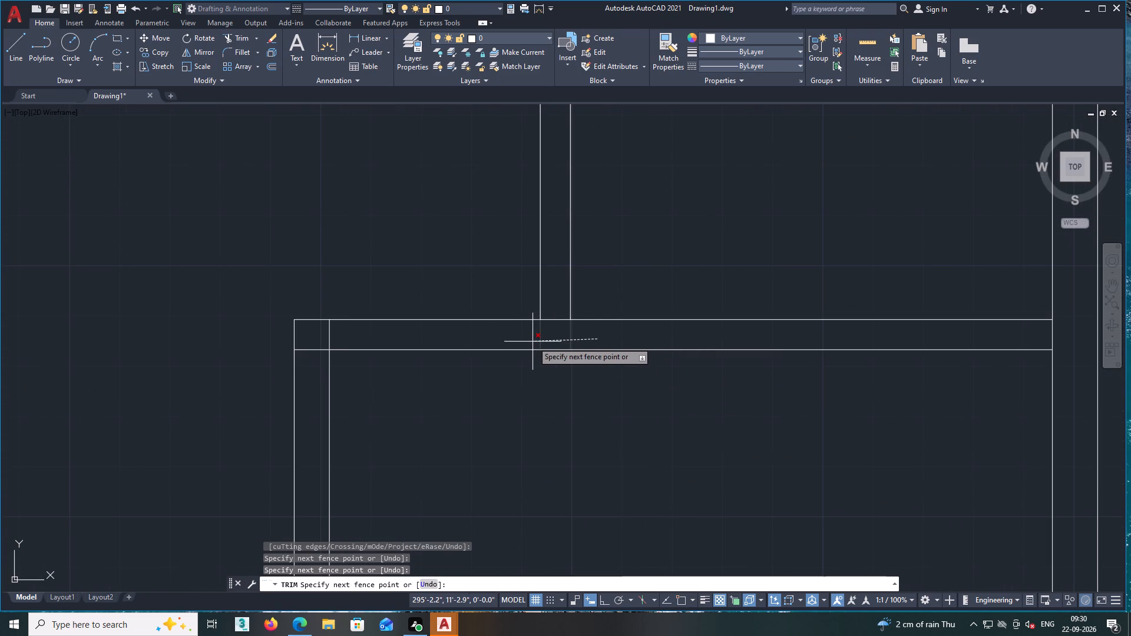
pyautogui.click(533, 342)
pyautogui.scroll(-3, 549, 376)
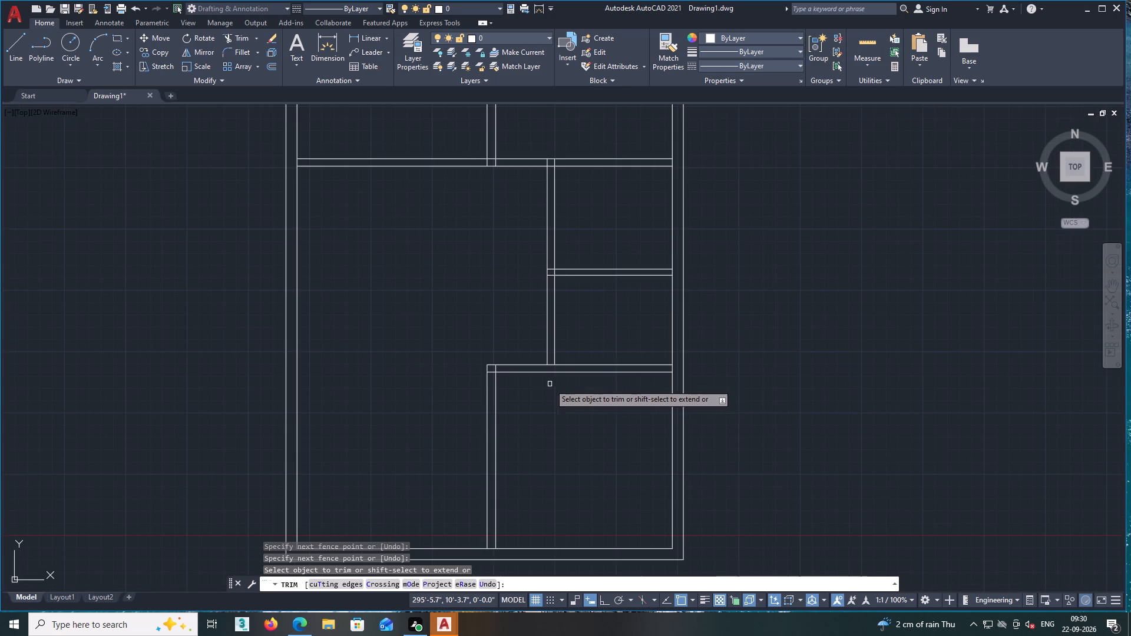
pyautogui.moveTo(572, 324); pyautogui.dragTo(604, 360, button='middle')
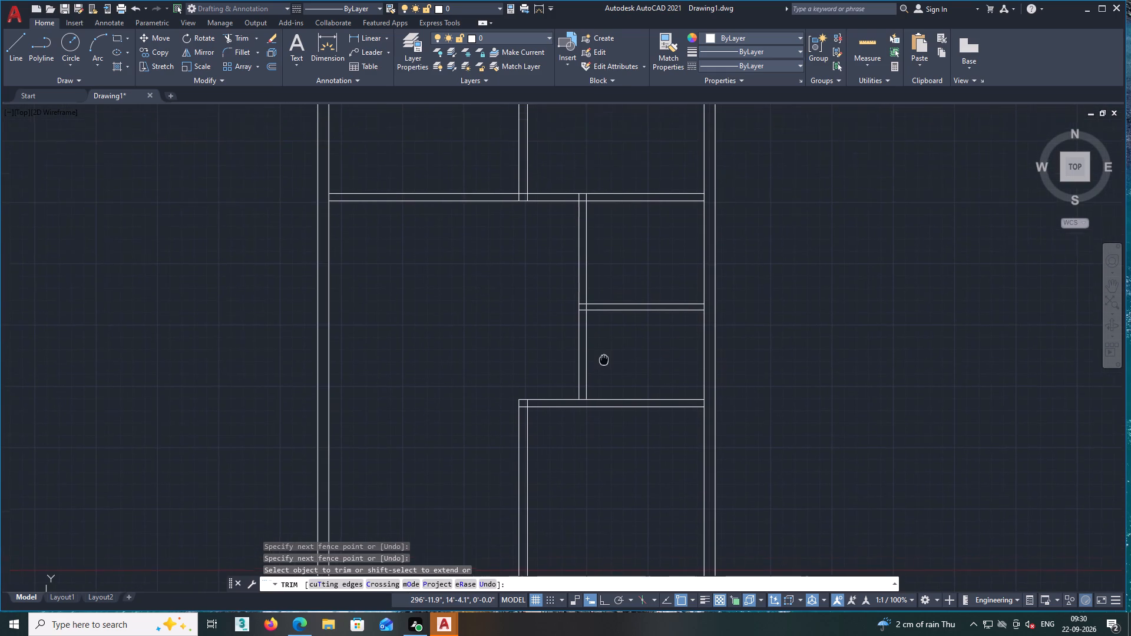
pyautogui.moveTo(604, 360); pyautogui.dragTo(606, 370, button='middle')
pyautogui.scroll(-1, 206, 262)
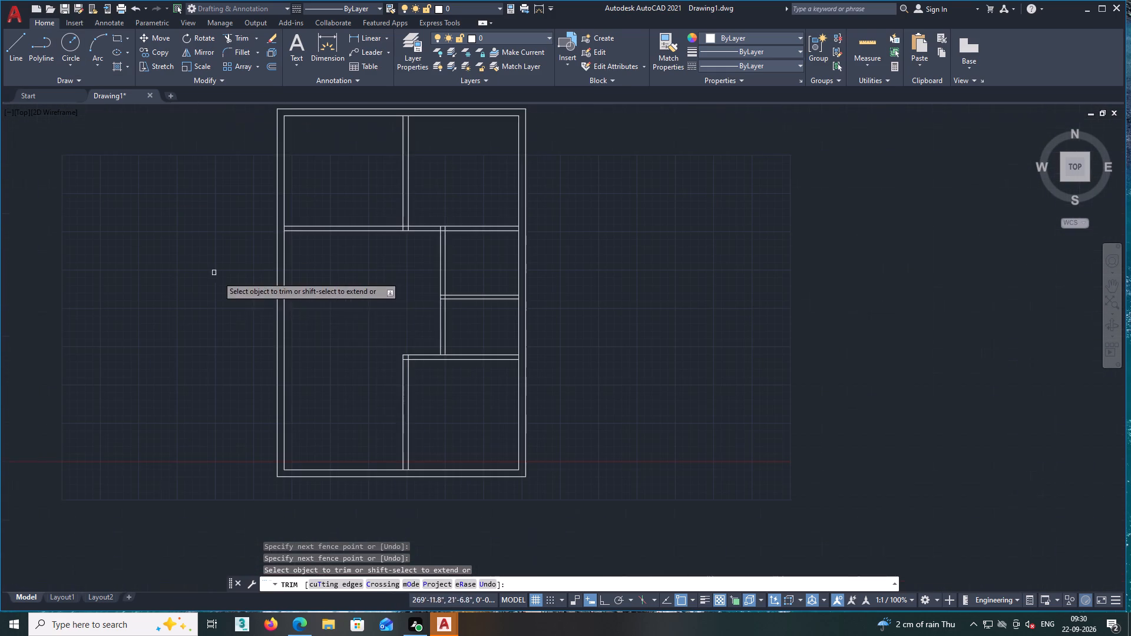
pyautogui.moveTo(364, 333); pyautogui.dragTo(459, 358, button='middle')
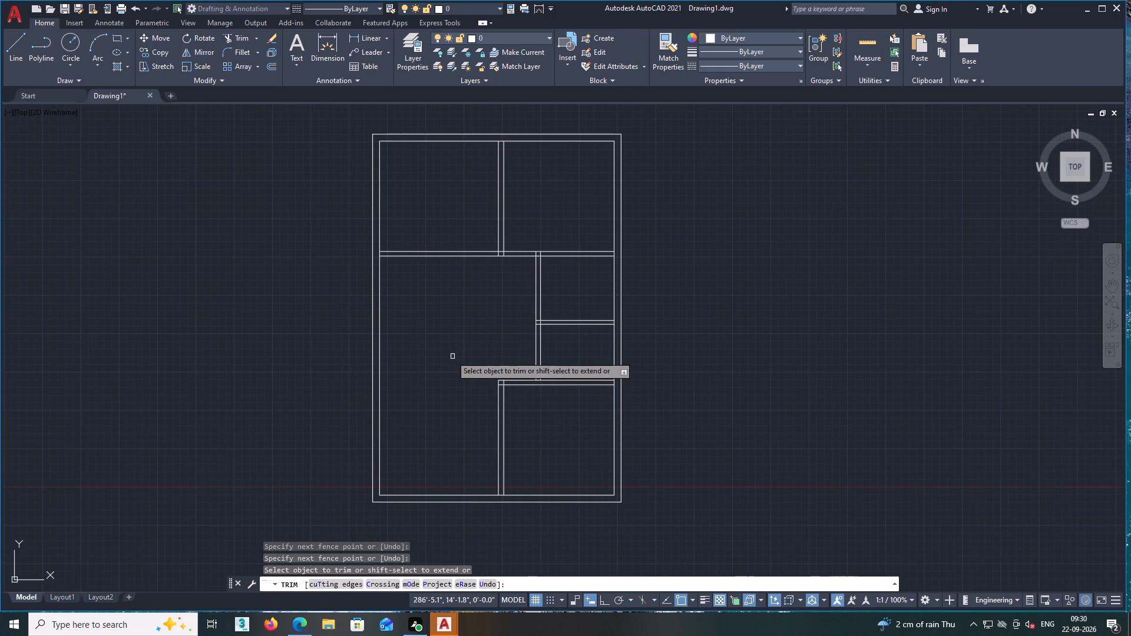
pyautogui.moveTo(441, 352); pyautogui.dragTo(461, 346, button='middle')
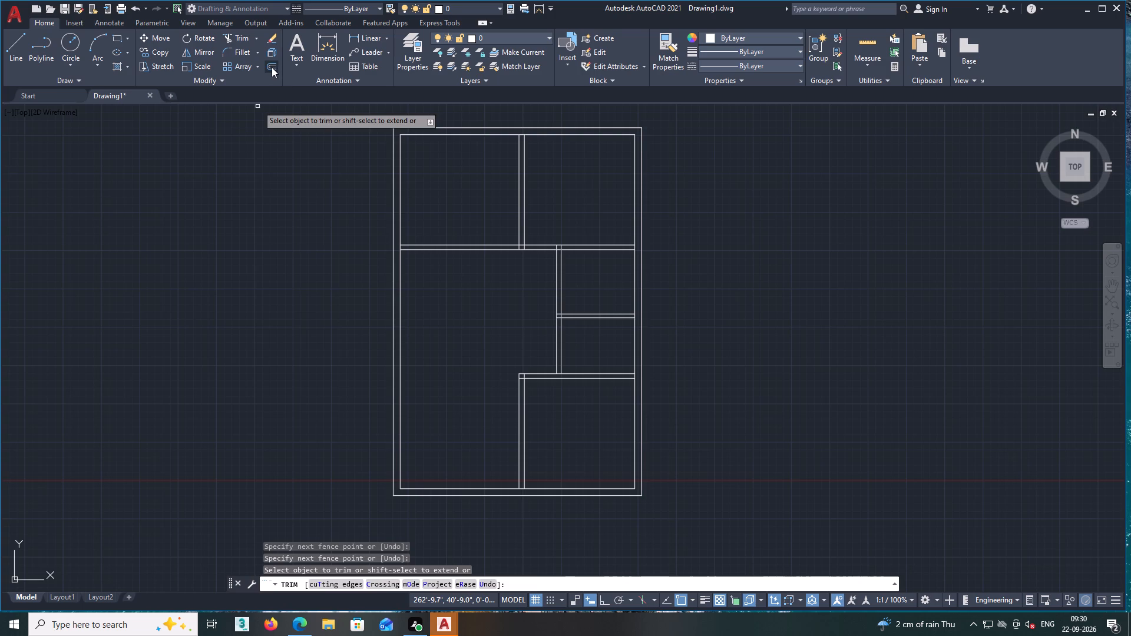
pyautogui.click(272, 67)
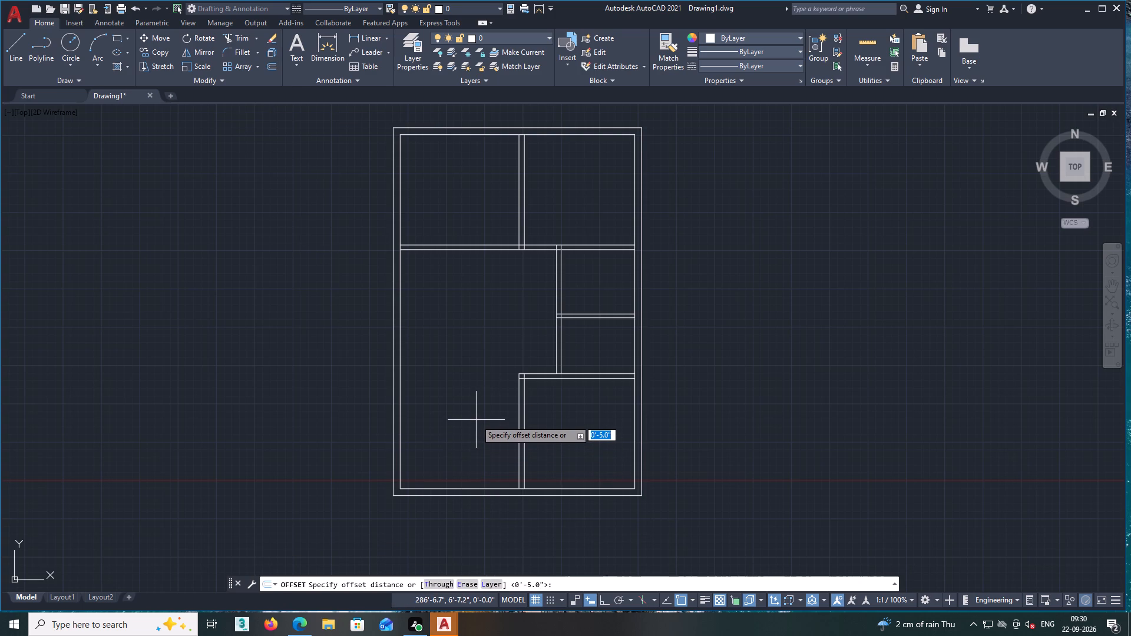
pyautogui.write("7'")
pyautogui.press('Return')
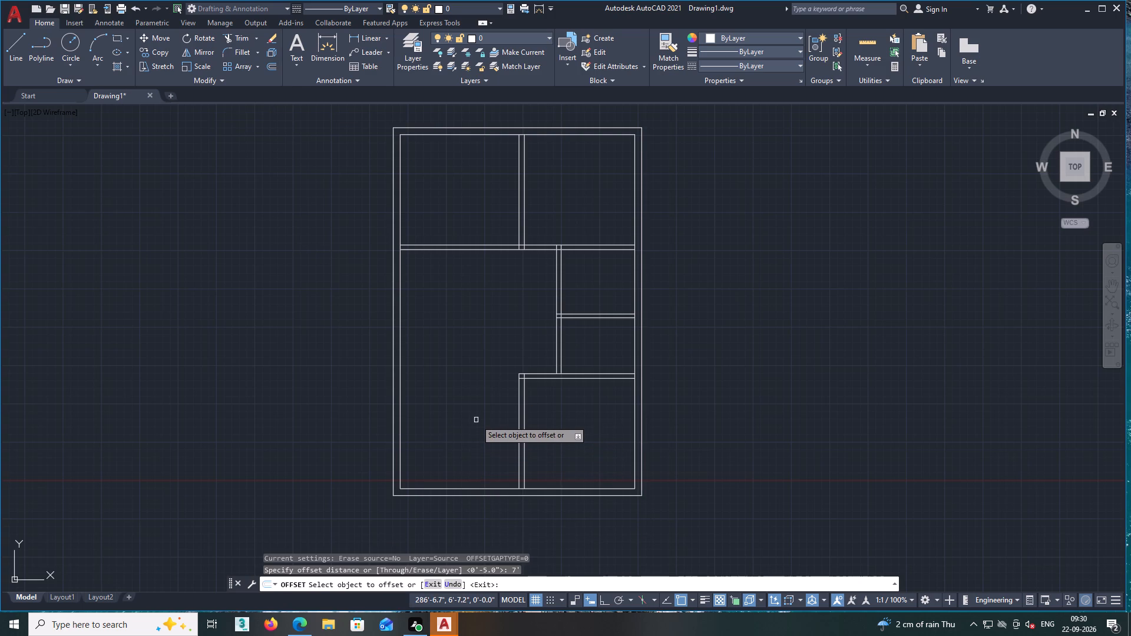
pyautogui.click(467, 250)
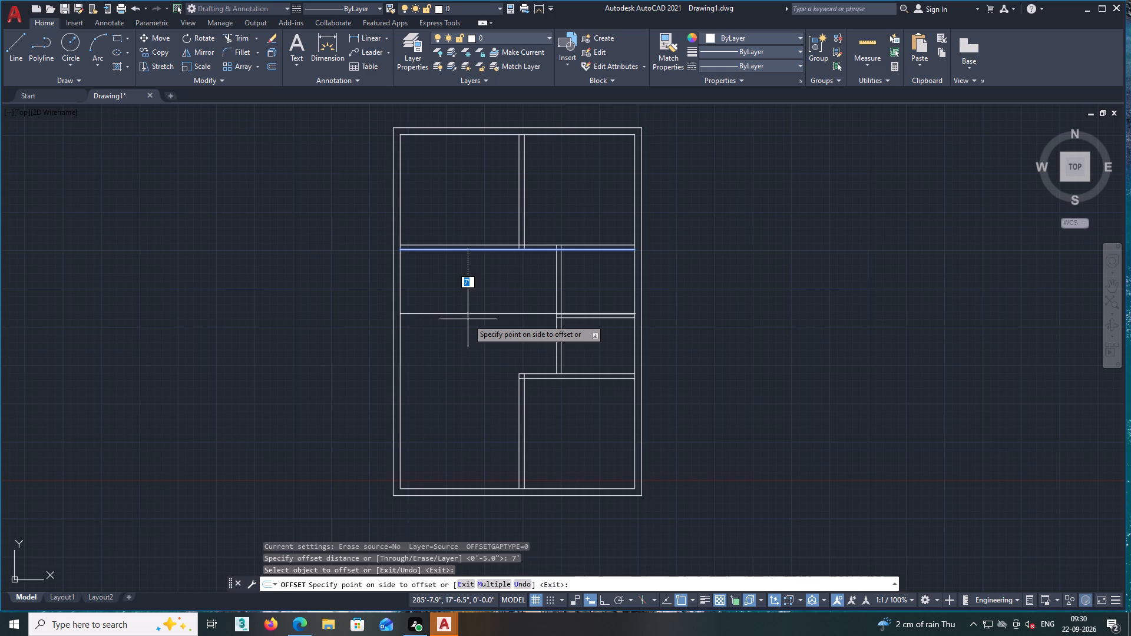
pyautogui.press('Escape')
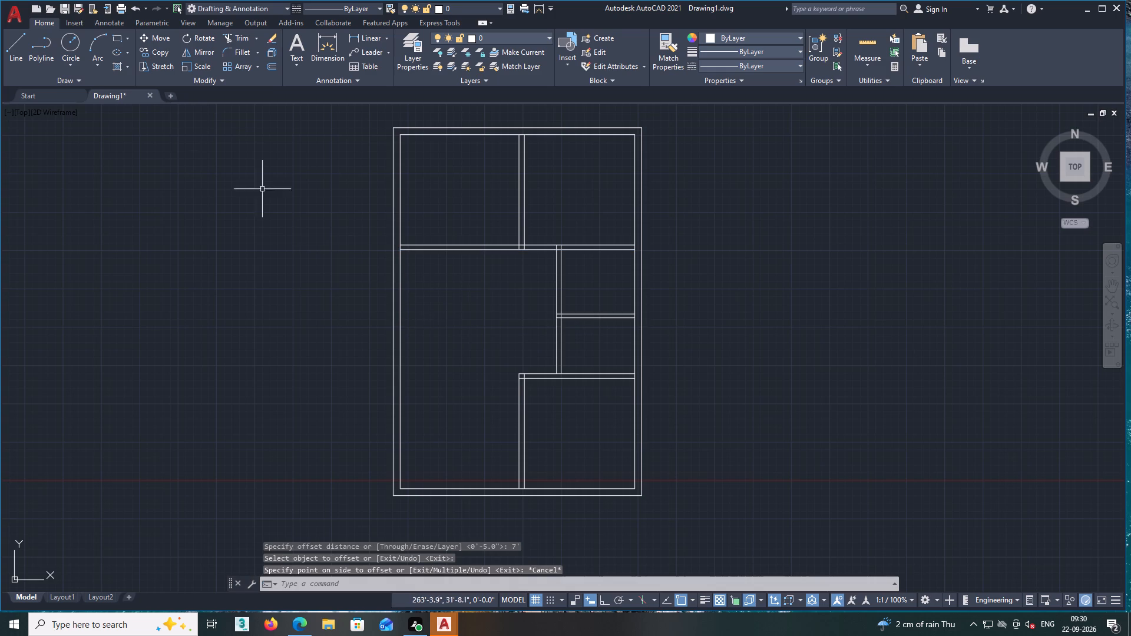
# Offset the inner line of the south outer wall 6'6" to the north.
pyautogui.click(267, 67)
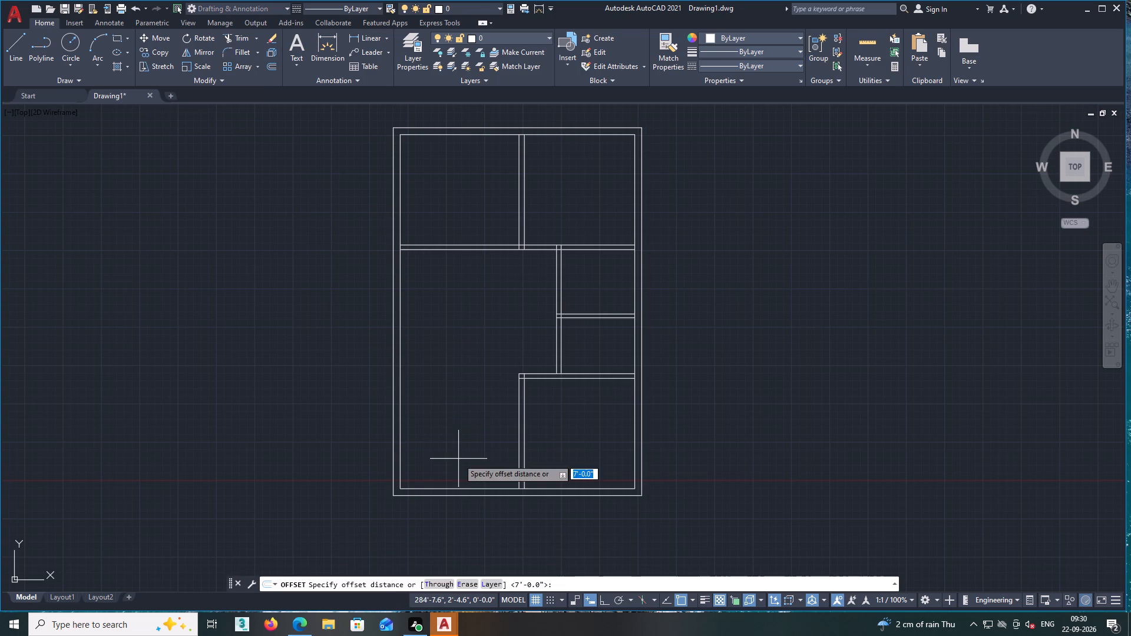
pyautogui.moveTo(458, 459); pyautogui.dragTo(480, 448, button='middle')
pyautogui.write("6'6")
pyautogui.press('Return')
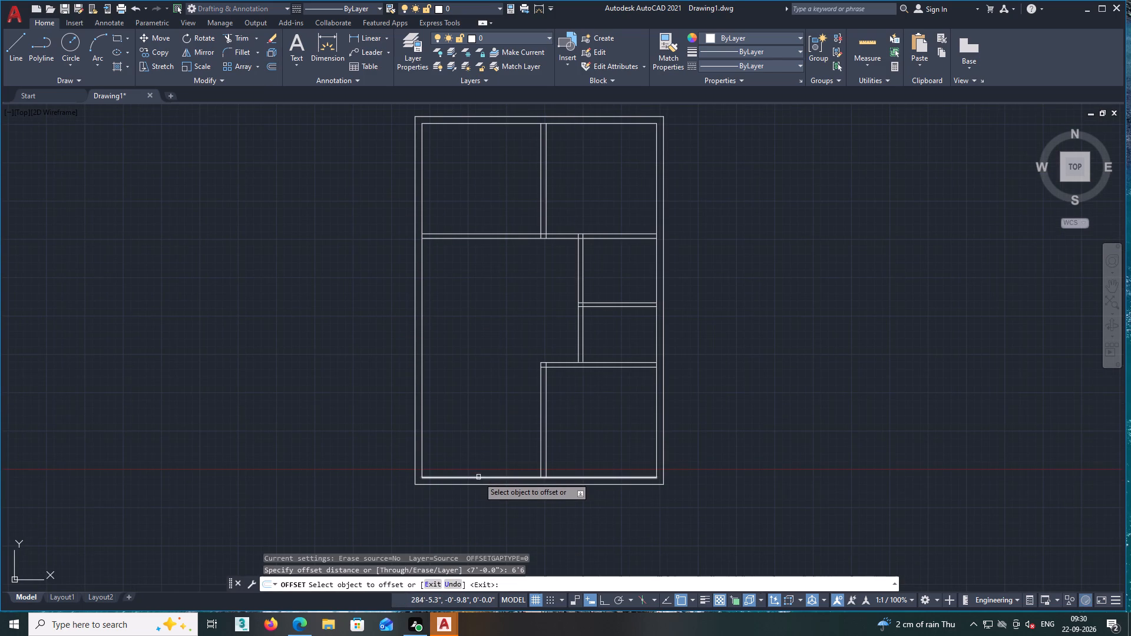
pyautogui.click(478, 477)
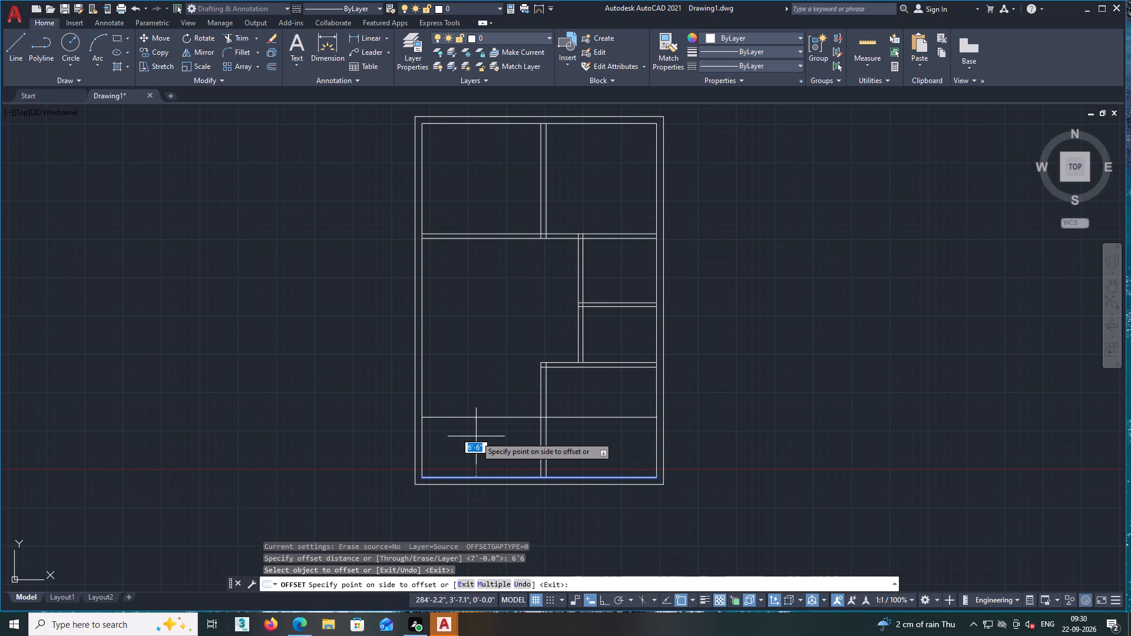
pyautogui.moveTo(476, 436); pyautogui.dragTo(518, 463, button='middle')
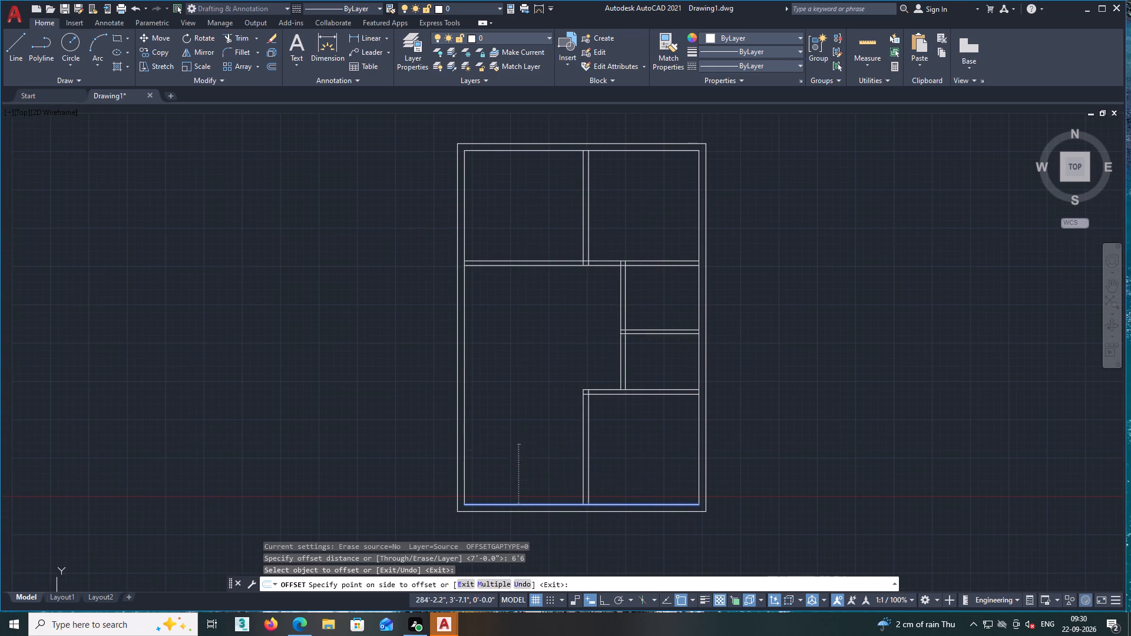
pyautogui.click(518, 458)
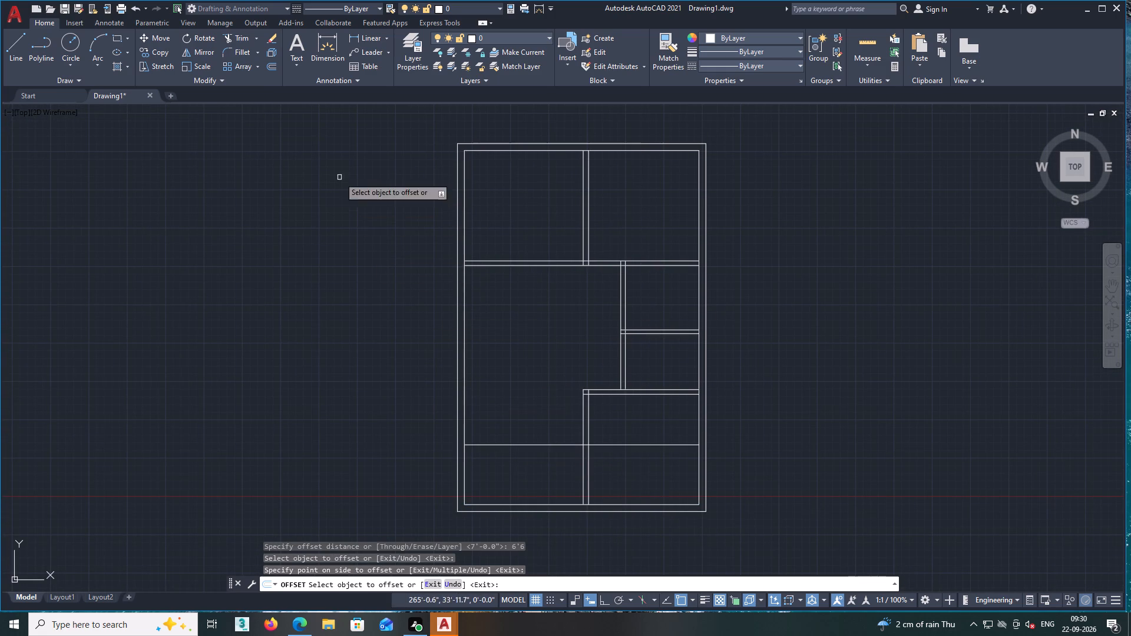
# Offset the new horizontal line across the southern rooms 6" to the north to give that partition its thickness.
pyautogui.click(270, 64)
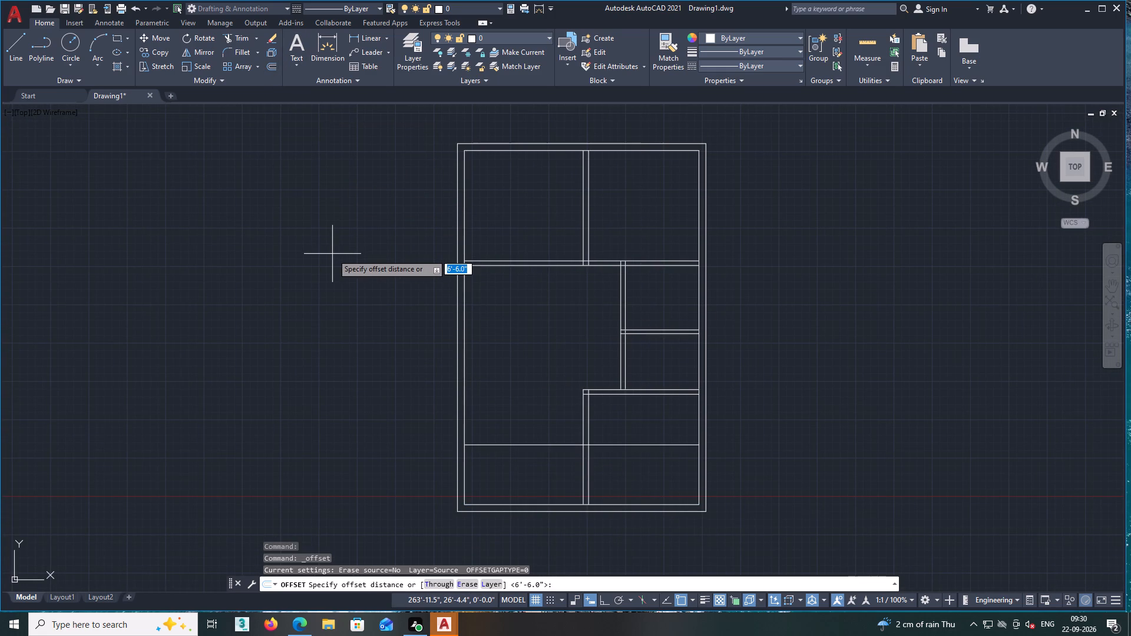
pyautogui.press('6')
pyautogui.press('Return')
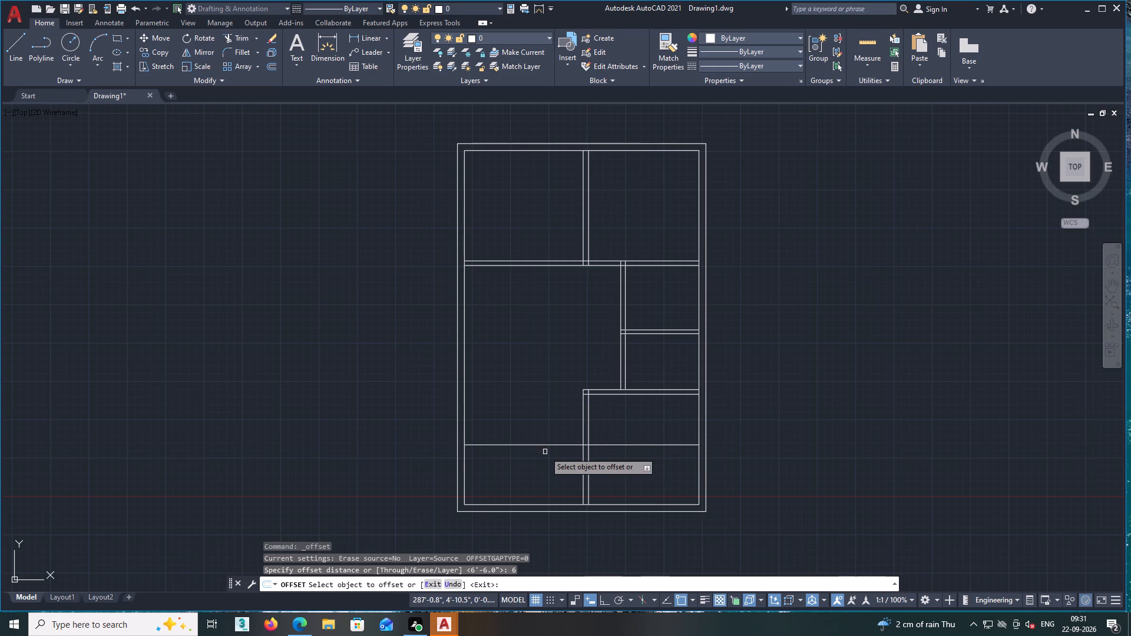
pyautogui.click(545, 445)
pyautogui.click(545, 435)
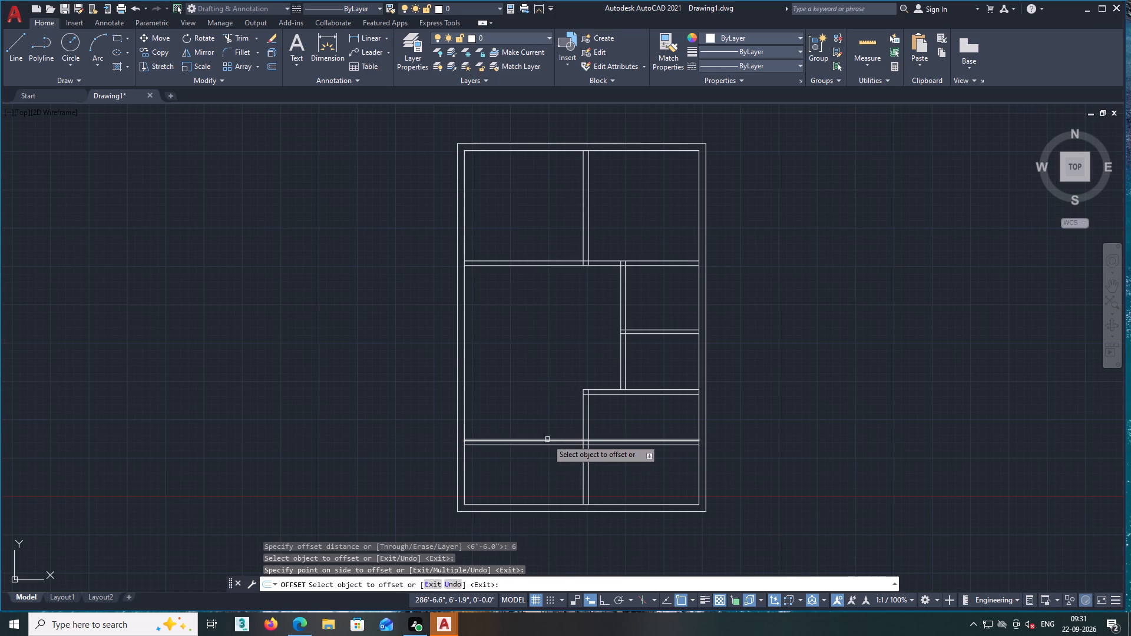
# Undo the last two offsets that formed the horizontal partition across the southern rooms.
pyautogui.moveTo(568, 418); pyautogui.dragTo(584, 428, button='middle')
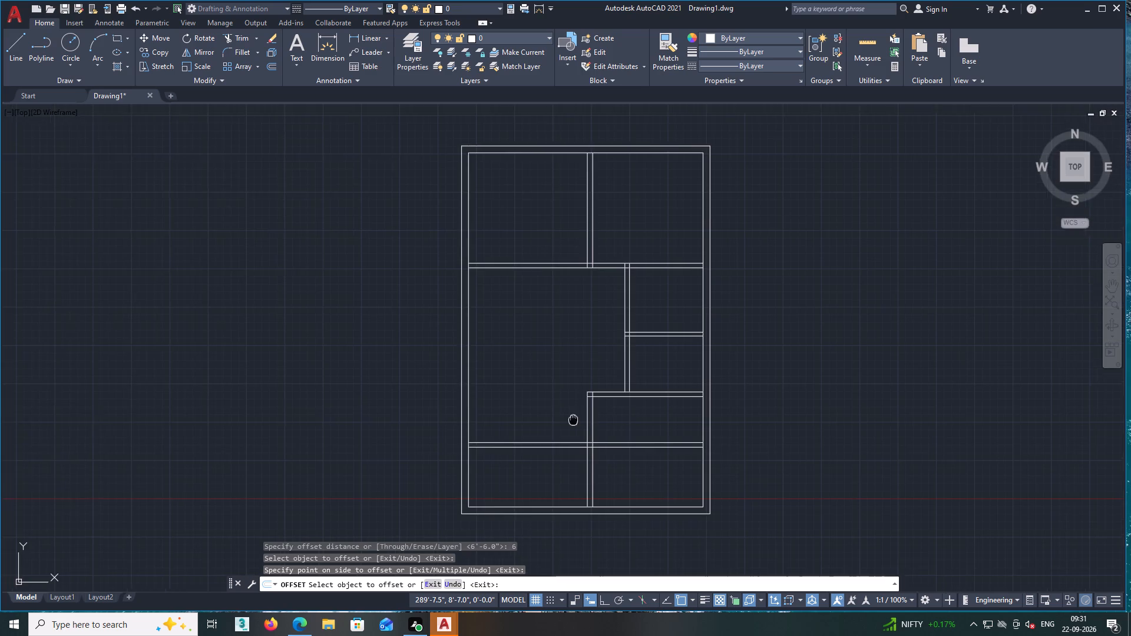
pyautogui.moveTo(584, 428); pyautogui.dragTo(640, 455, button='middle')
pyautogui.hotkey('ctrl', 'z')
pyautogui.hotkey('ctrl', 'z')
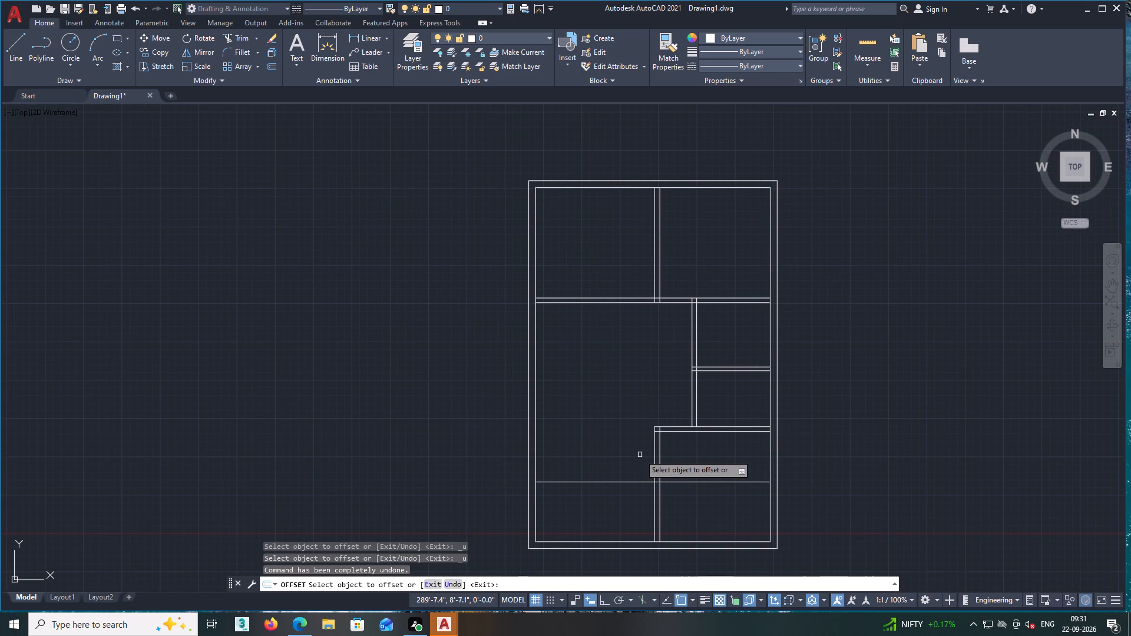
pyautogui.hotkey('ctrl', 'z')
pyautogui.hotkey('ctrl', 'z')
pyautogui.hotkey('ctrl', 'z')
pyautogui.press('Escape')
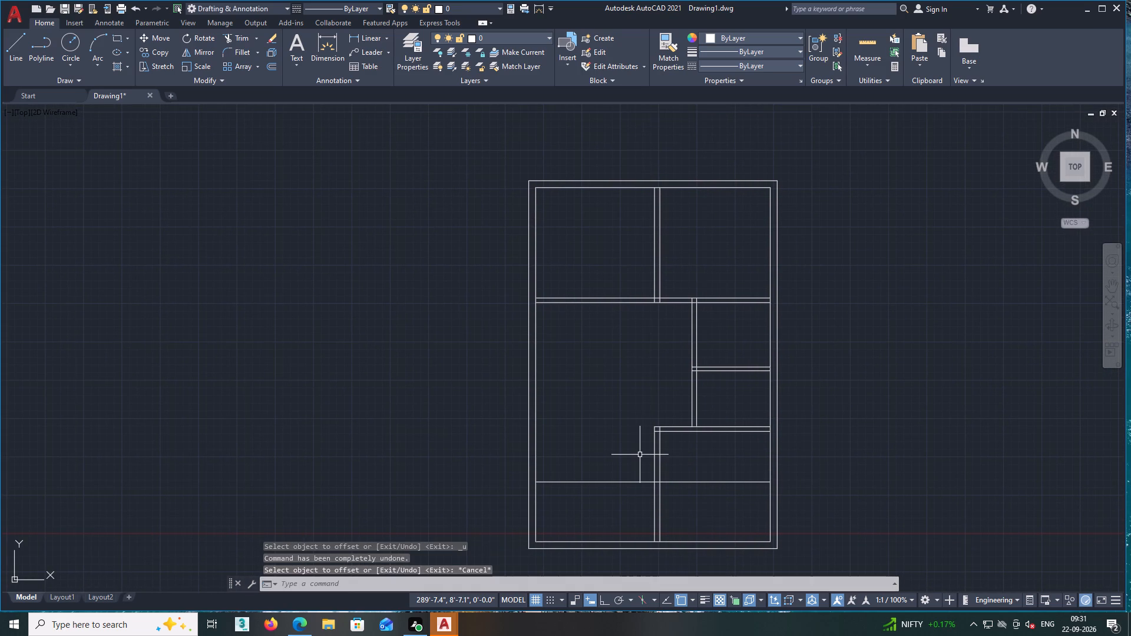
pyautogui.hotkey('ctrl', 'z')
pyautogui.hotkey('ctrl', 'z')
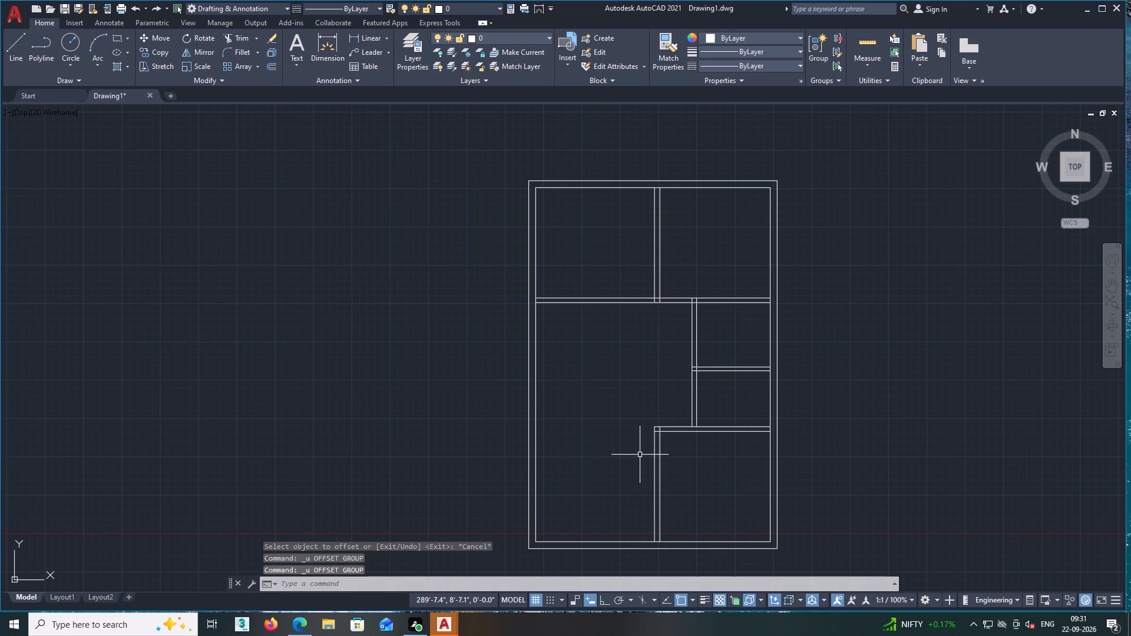
# Offset the inner line of the south outer wall 7'6" to the north.
pyautogui.click(275, 64)
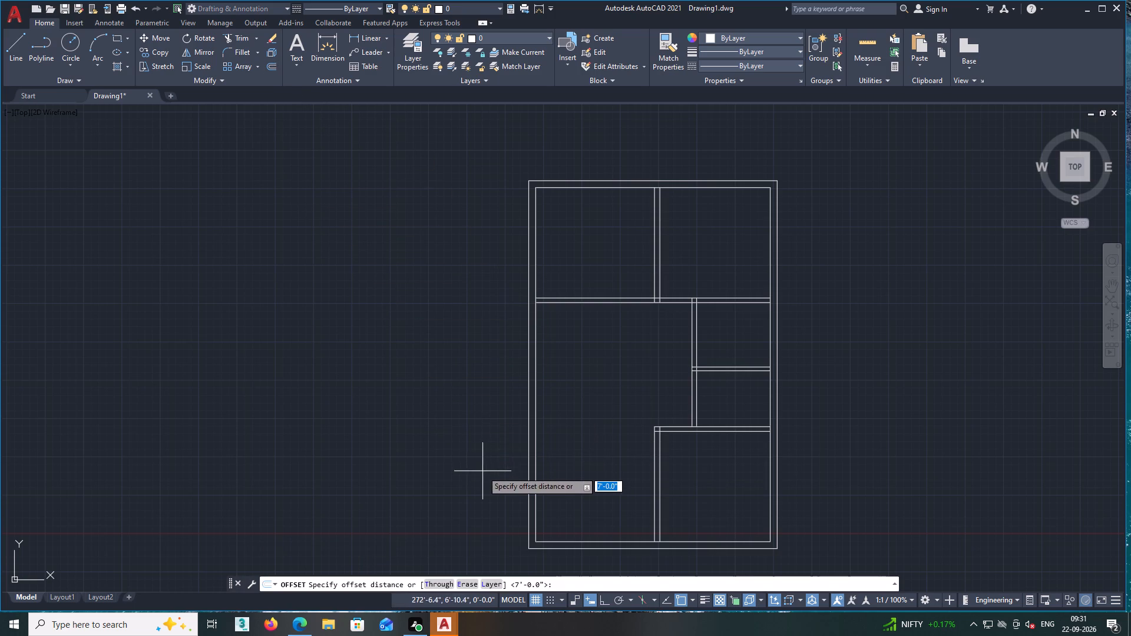
pyautogui.moveTo(485, 475); pyautogui.dragTo(528, 459, button='middle')
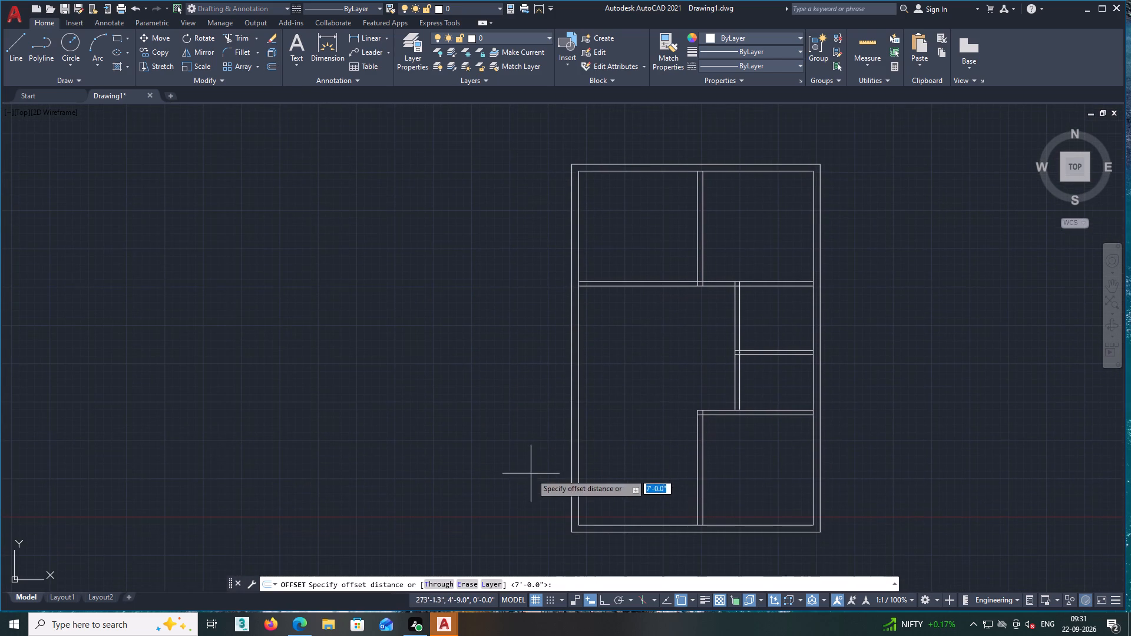
pyautogui.moveTo(618, 487); pyautogui.dragTo(481, 463, button='middle')
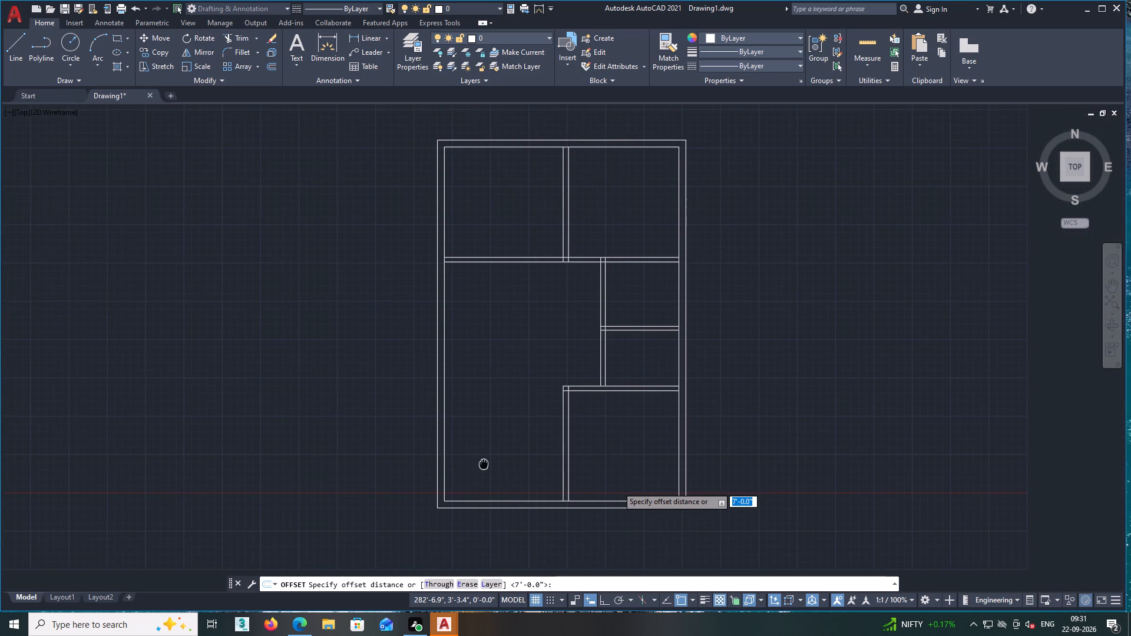
pyautogui.moveTo(481, 463); pyautogui.dragTo(450, 459, button='middle')
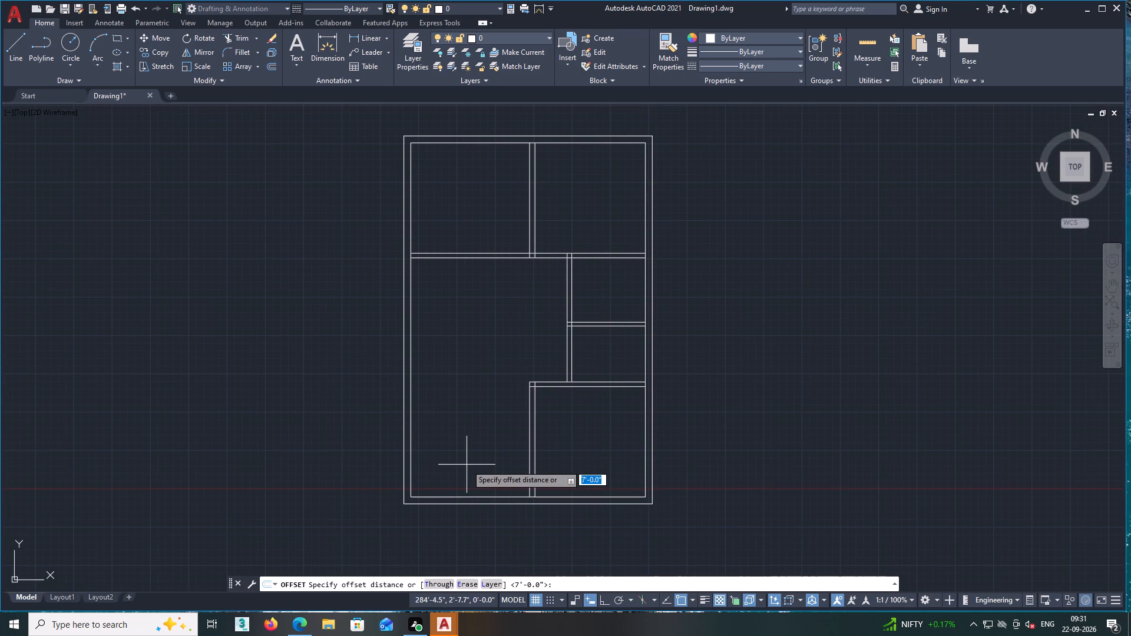
pyautogui.write('7;')
pyautogui.press('BackSpace')
pyautogui.write("'6")
pyautogui.press('Return')
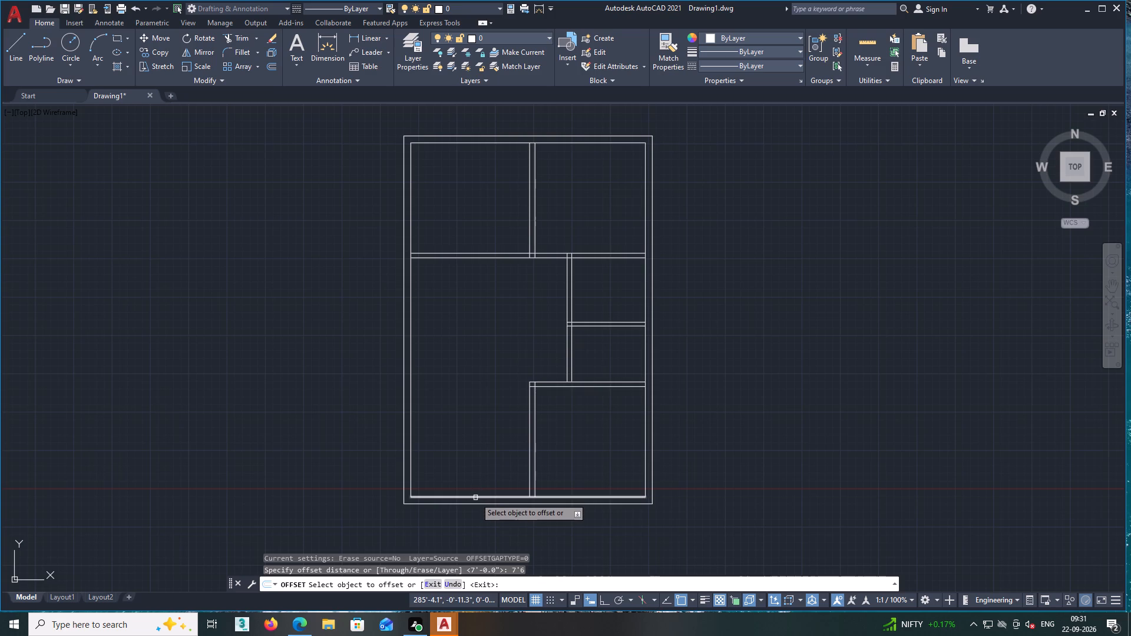
pyautogui.click(475, 498)
pyautogui.click(474, 438)
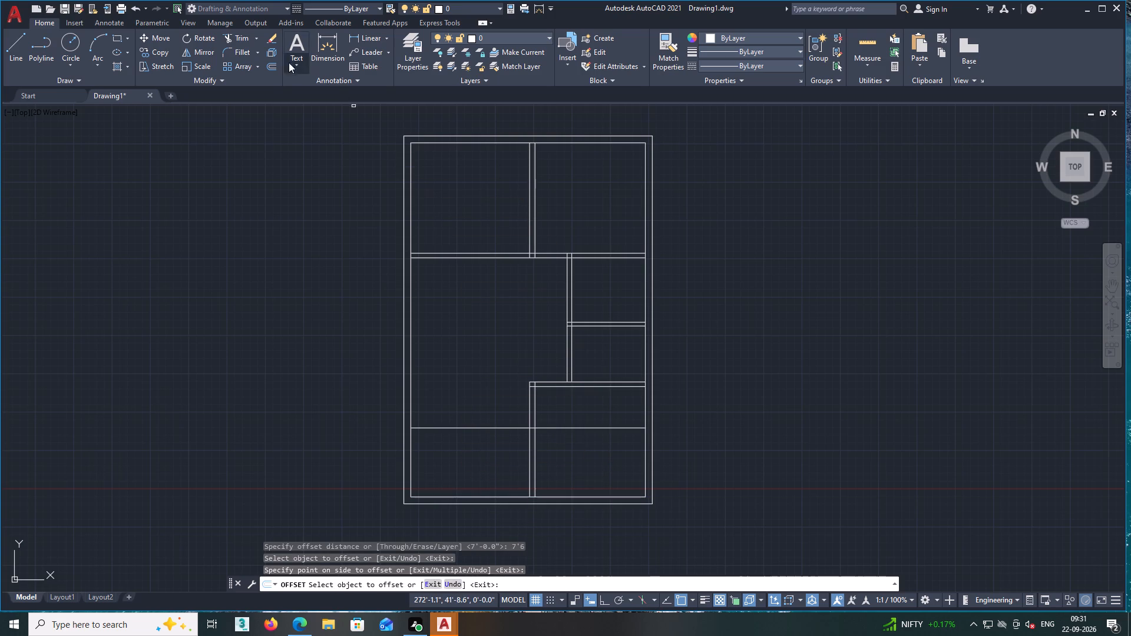
# Offset the new horizontal line across the southern rooms 6" to the north to give the partition its thickness.
pyautogui.click(269, 68)
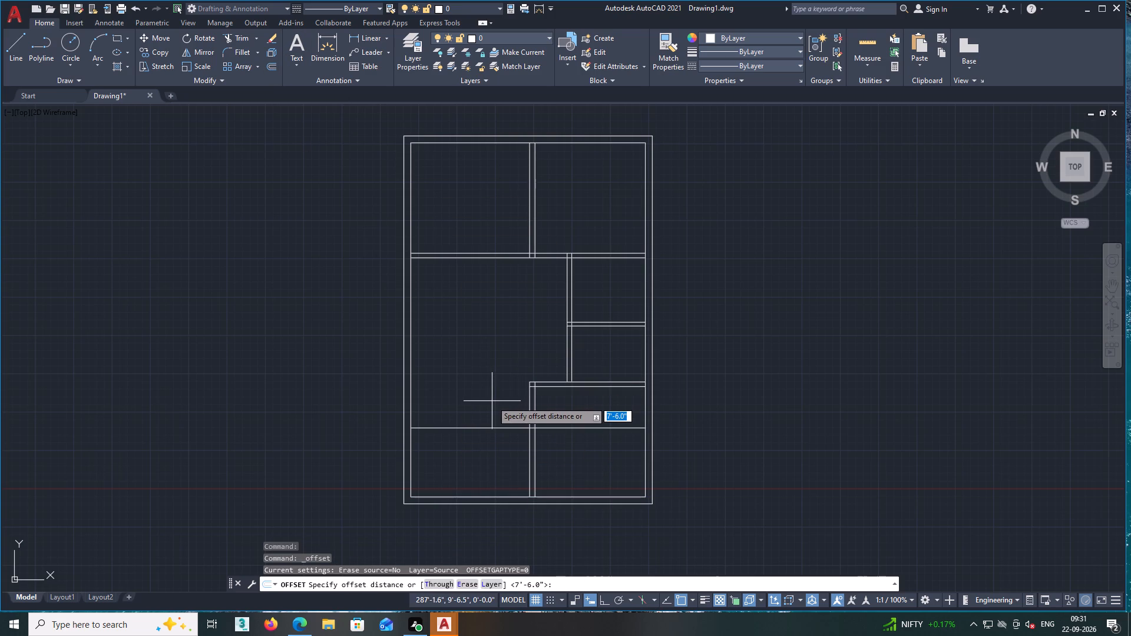
pyautogui.press('6')
pyautogui.press('Return')
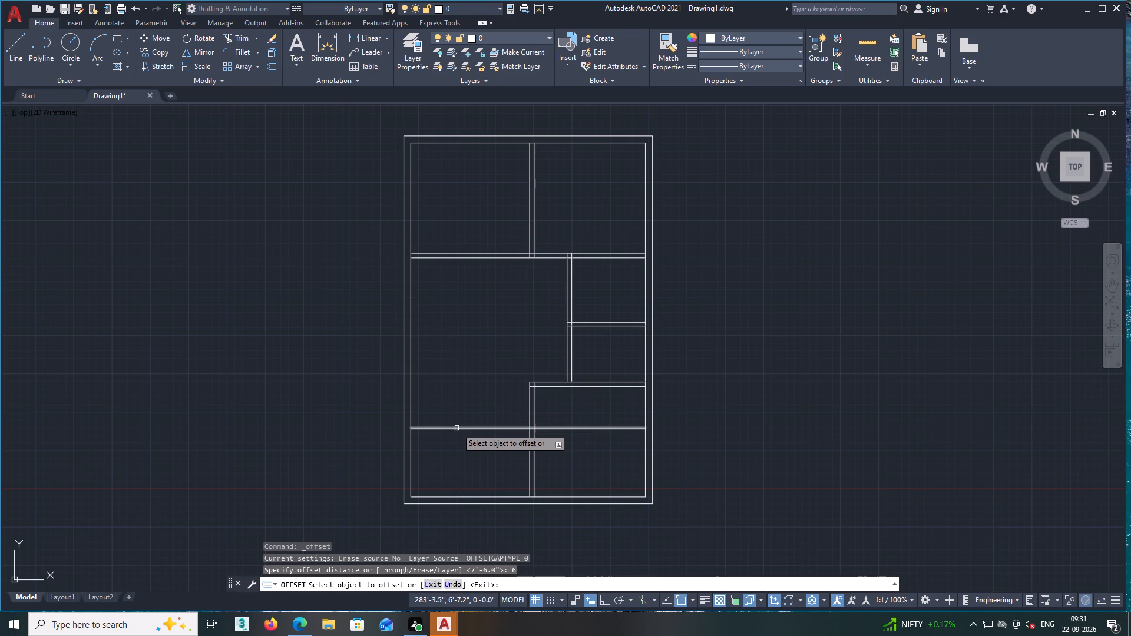
pyautogui.click(457, 428)
pyautogui.click(454, 396)
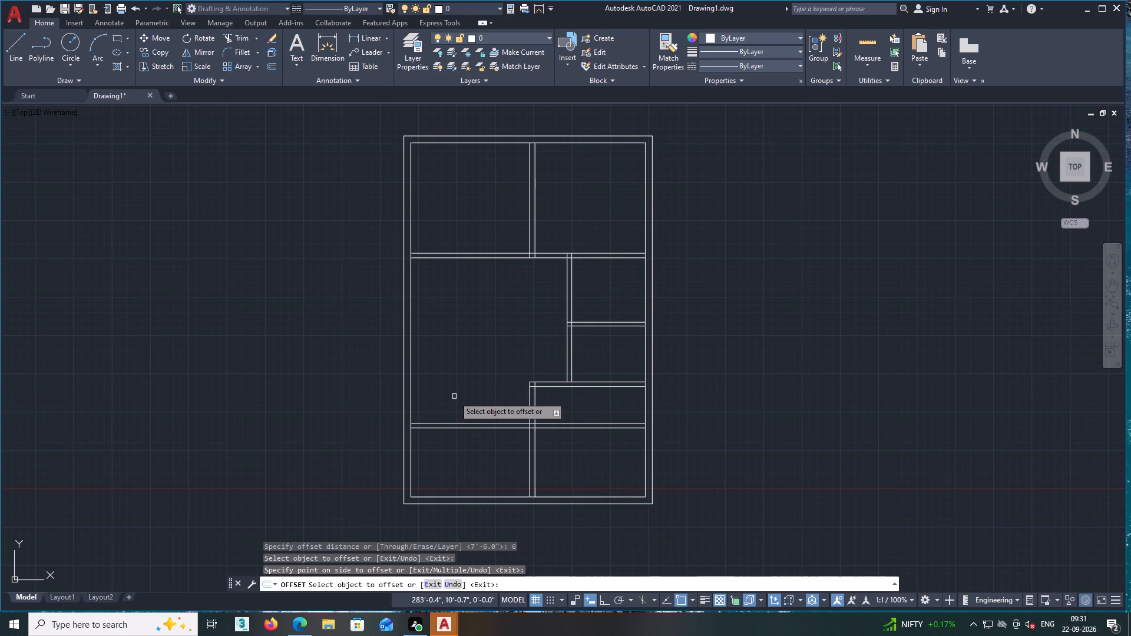
# Offset the inner line of the west outer wall 8' to the east.
pyautogui.moveTo(454, 395); pyautogui.dragTo(507, 443, button='middle')
pyautogui.click(273, 67)
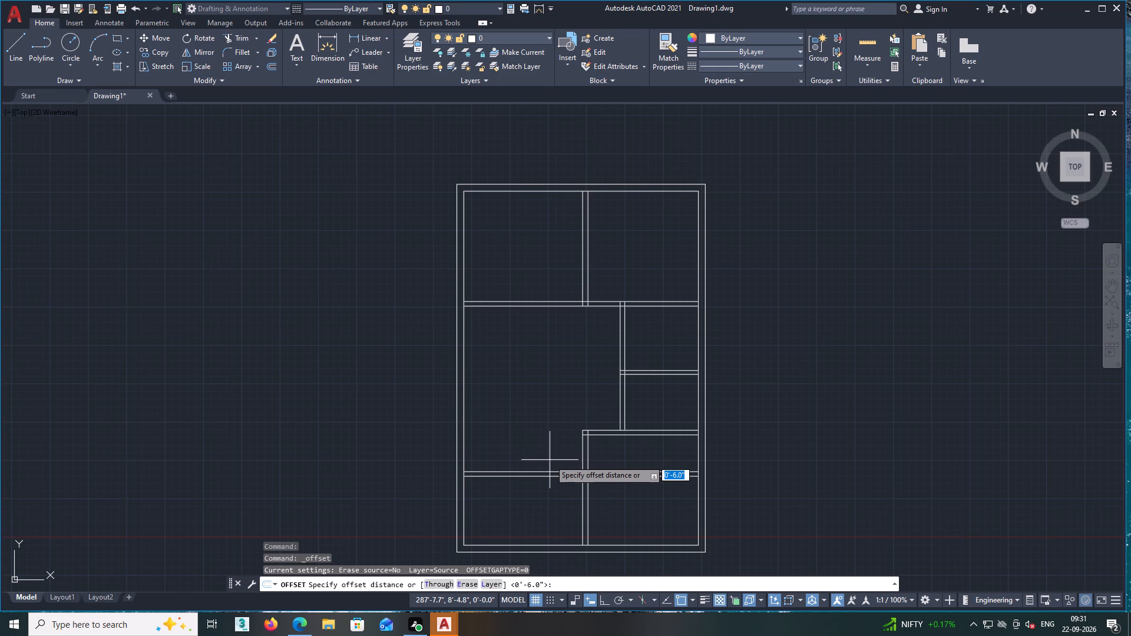
pyautogui.write("8'")
pyautogui.press('Return')
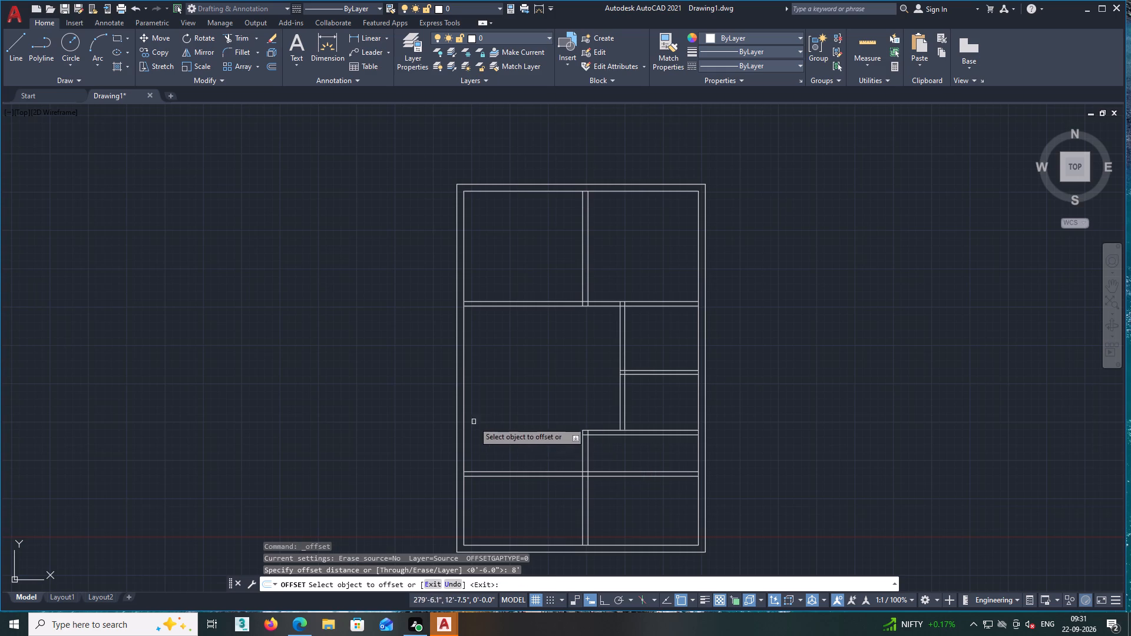
pyautogui.click(464, 442)
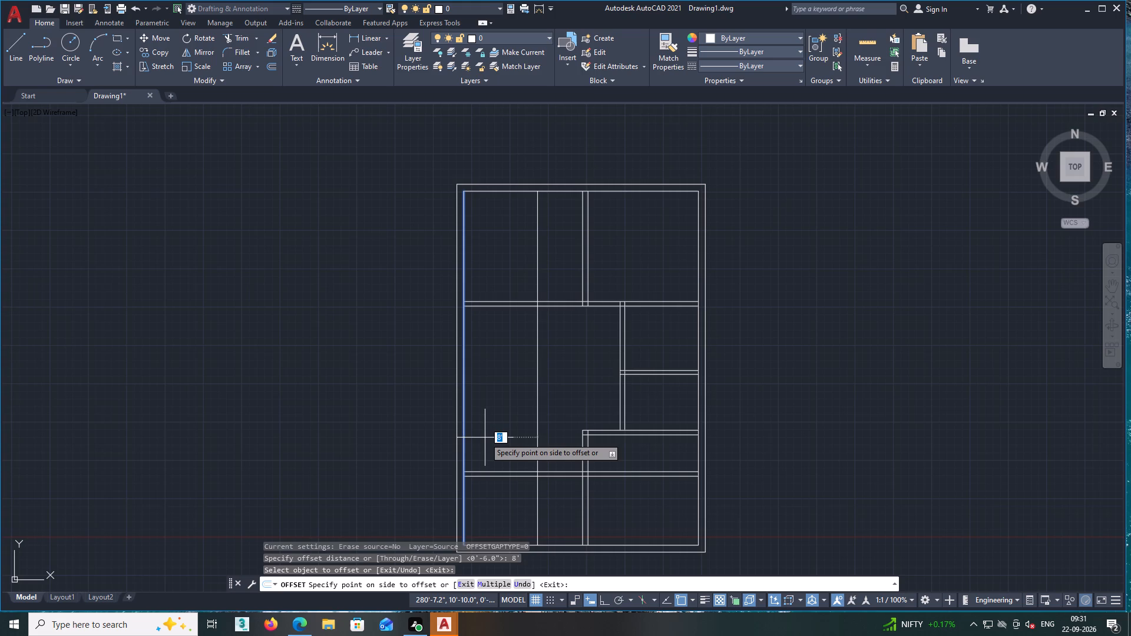
pyautogui.click(485, 438)
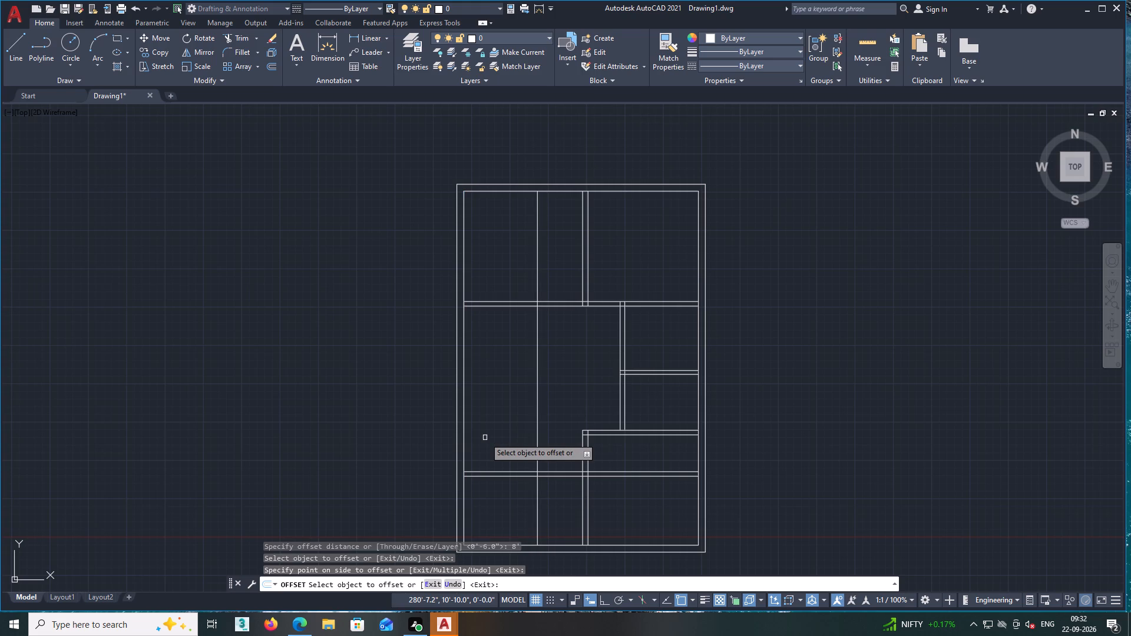
# Offset the new full-height vertical line in the western part of the plan 6" to the east to form a partition.
pyautogui.click(274, 66)
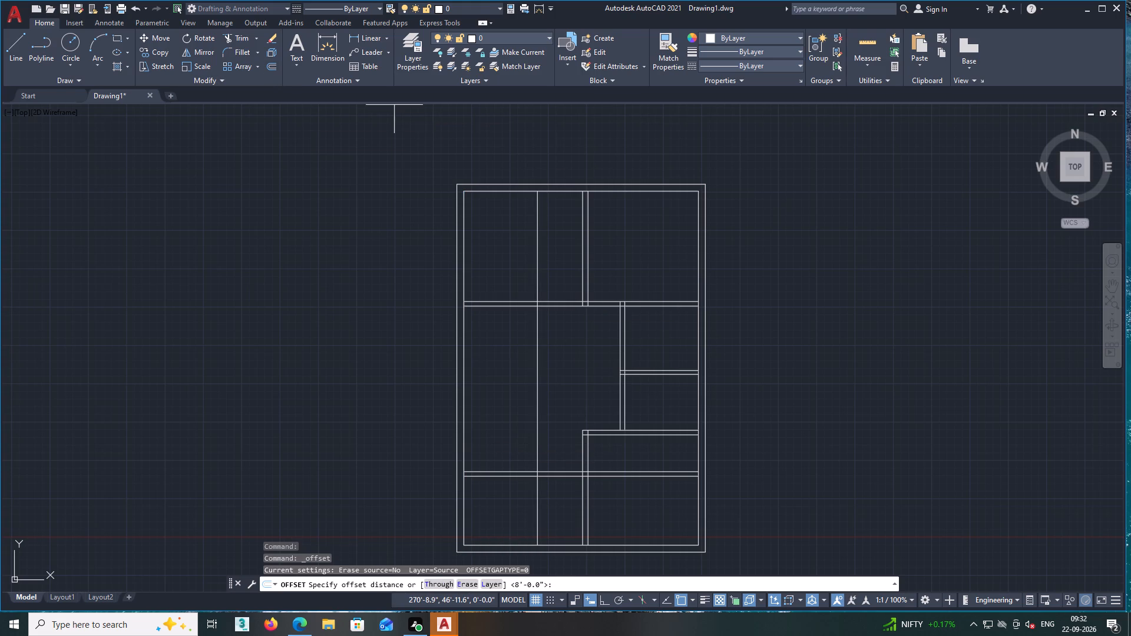
pyautogui.press('6')
pyautogui.press('Return')
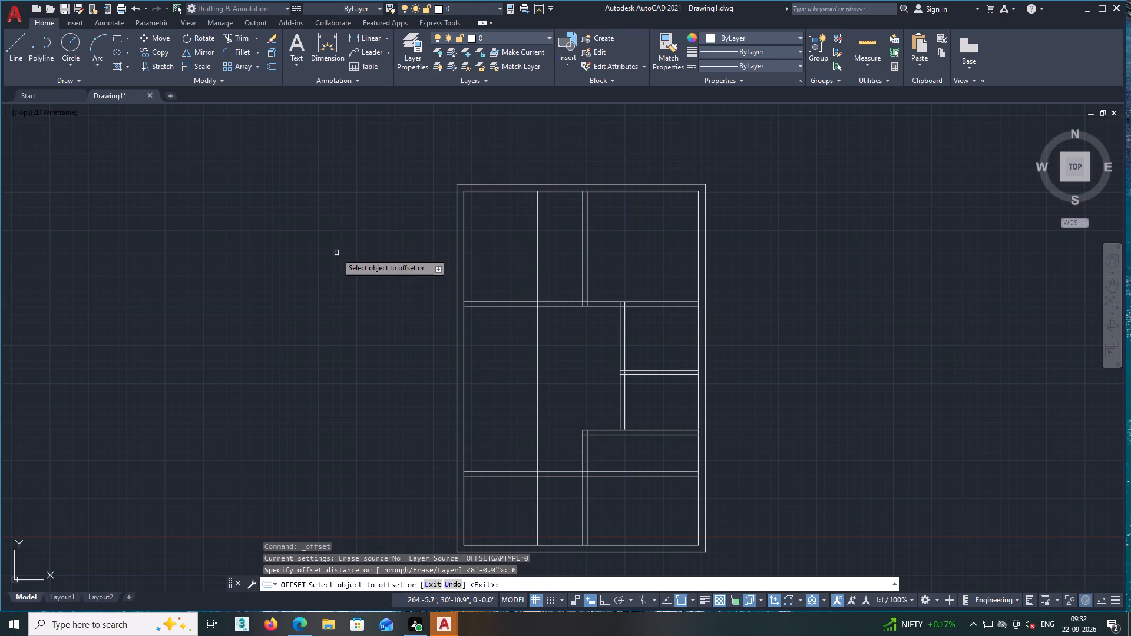
pyautogui.click(537, 382)
pyautogui.click(545, 382)
pyautogui.moveTo(557, 443); pyautogui.dragTo(577, 440, button='middle')
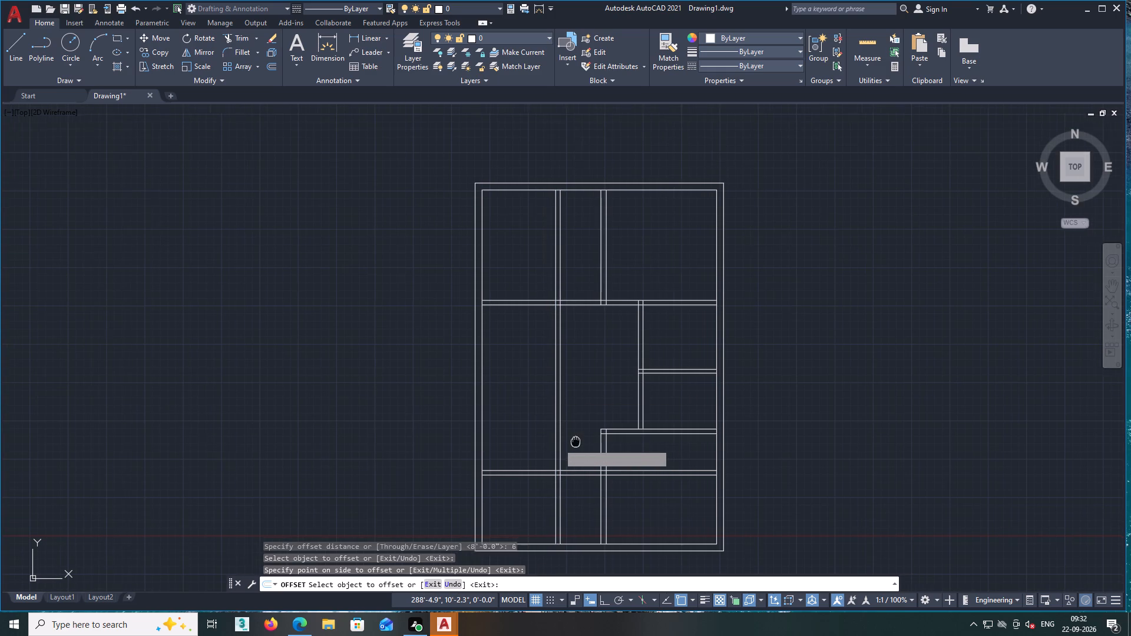
pyautogui.moveTo(577, 440); pyautogui.dragTo(578, 444, button='middle')
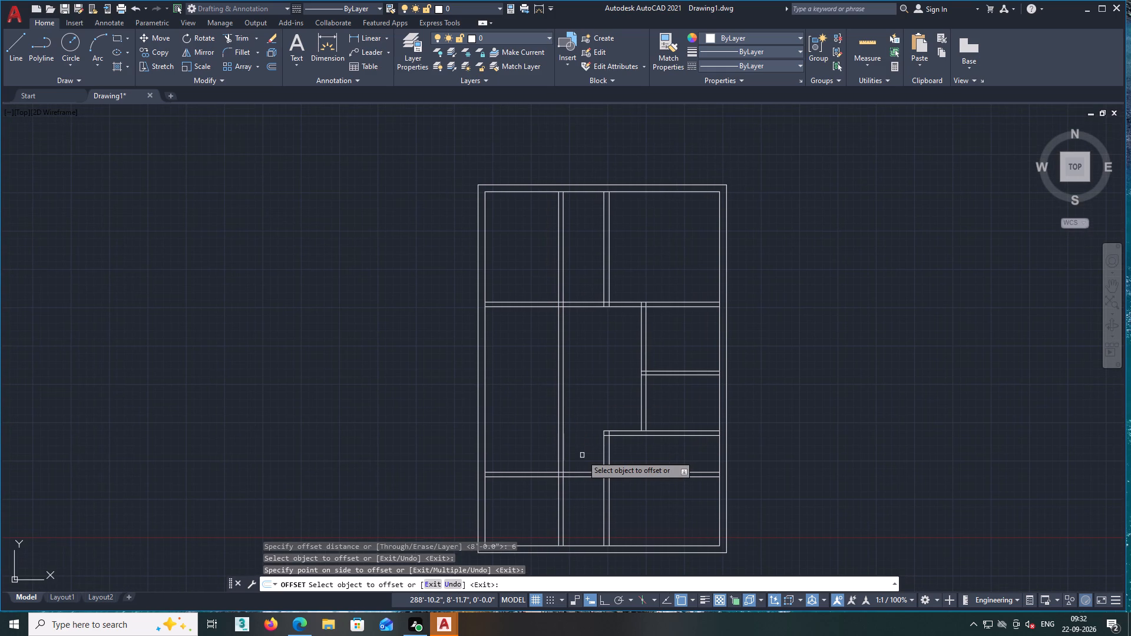
# Offset the upper line of the southern horizontal partition 4'6" to the north.
pyautogui.moveTo(582, 455); pyautogui.dragTo(583, 465, button='middle')
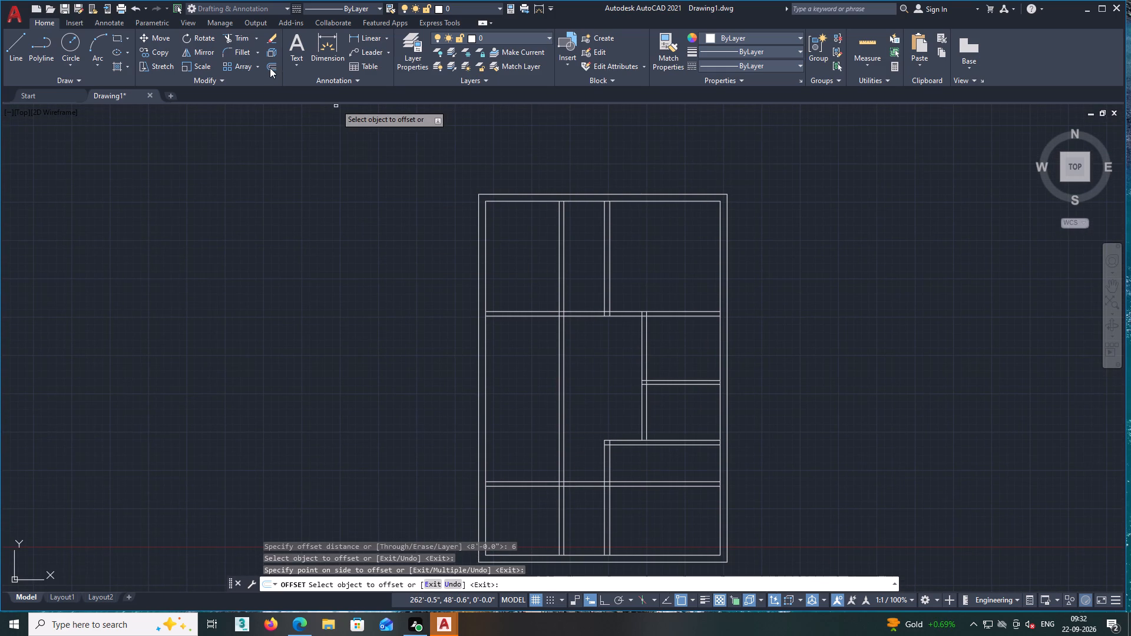
pyautogui.click(270, 68)
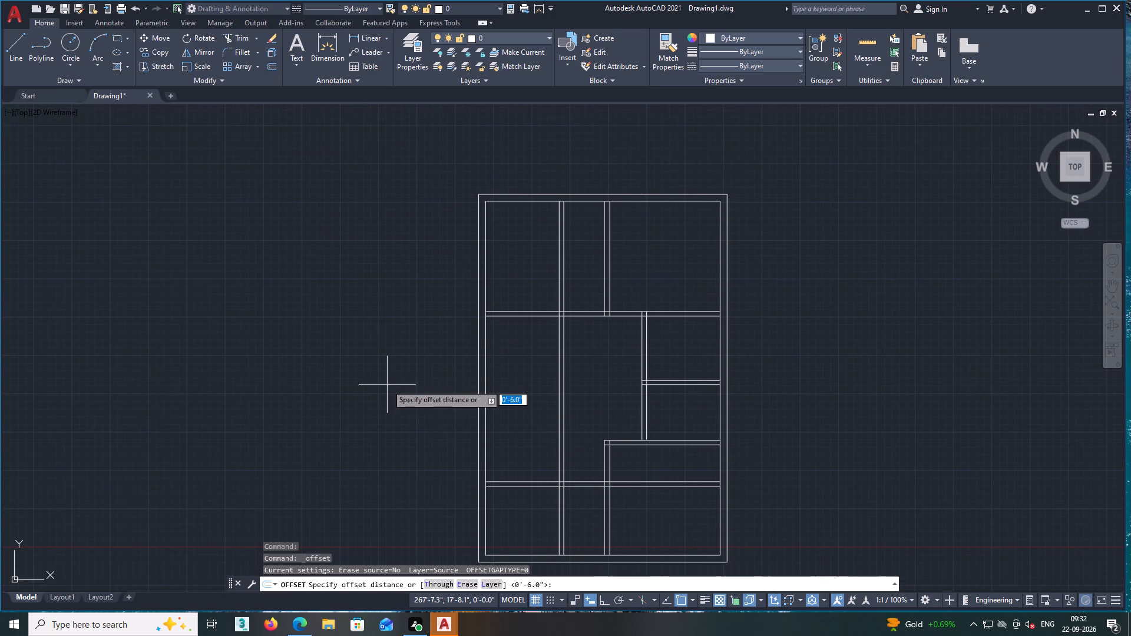
pyautogui.write("4'6")
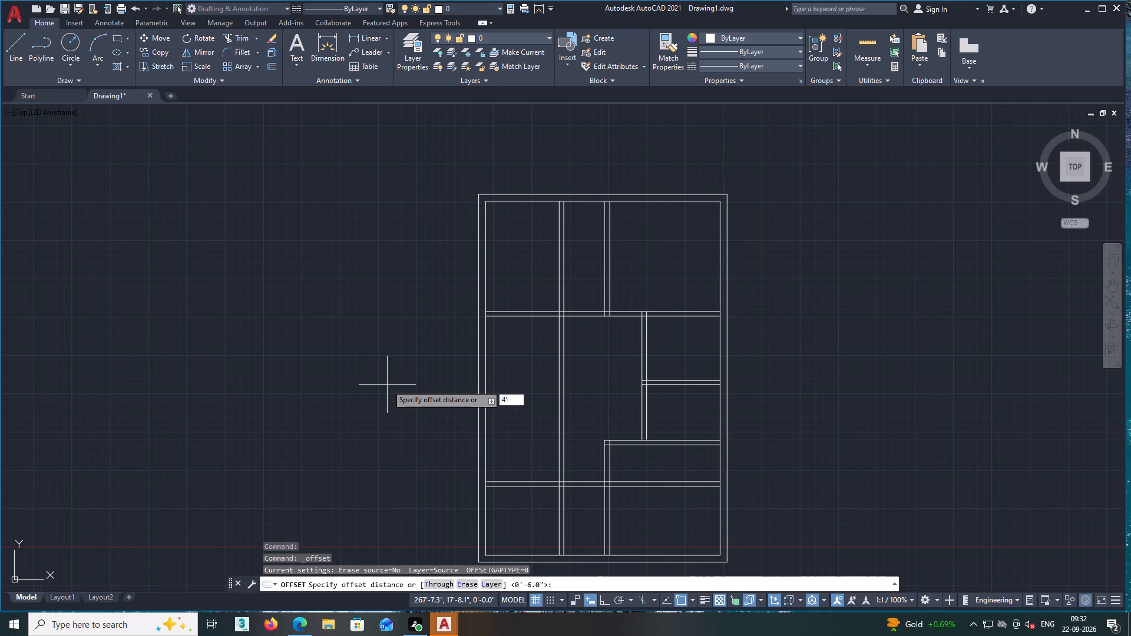
pyautogui.press('Return')
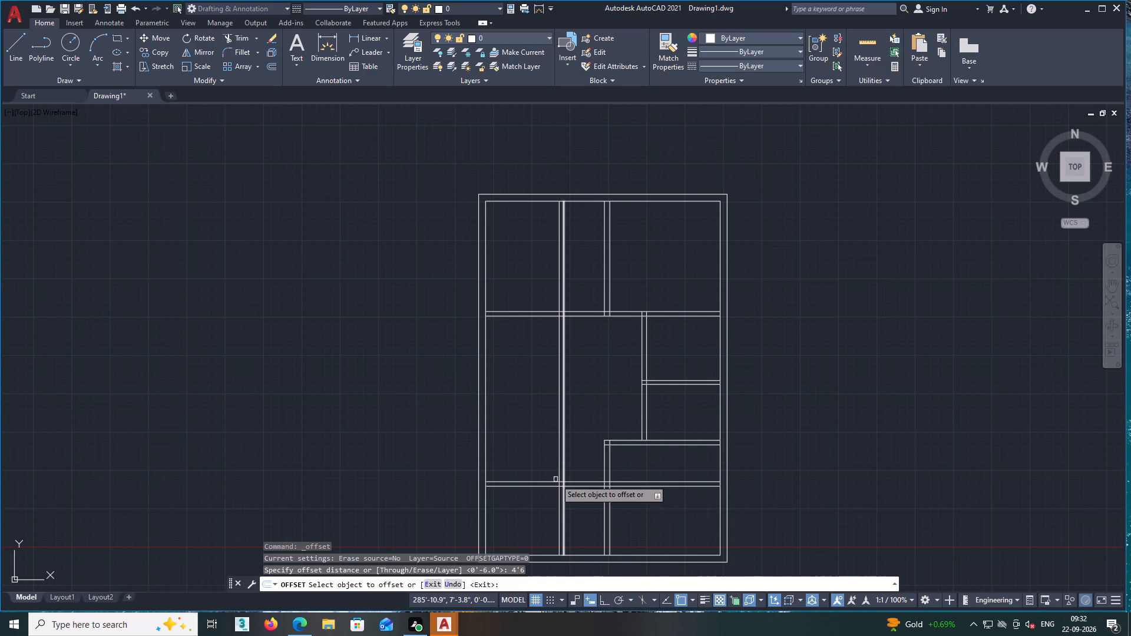
pyautogui.click(550, 481)
pyautogui.click(549, 436)
pyautogui.moveTo(549, 436); pyautogui.dragTo(568, 500, button='middle')
pyautogui.press('space')
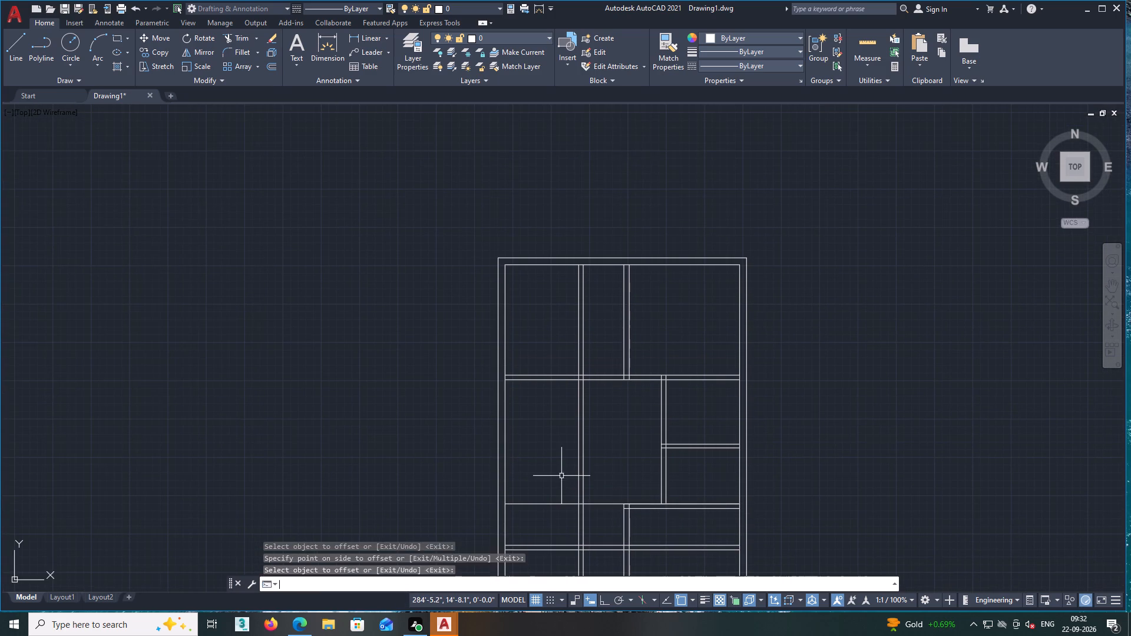
# Offset the new horizontal line 6" to the north to give the partition its thickness.
pyautogui.press('space')
pyautogui.press('6')
pyautogui.press('Return')
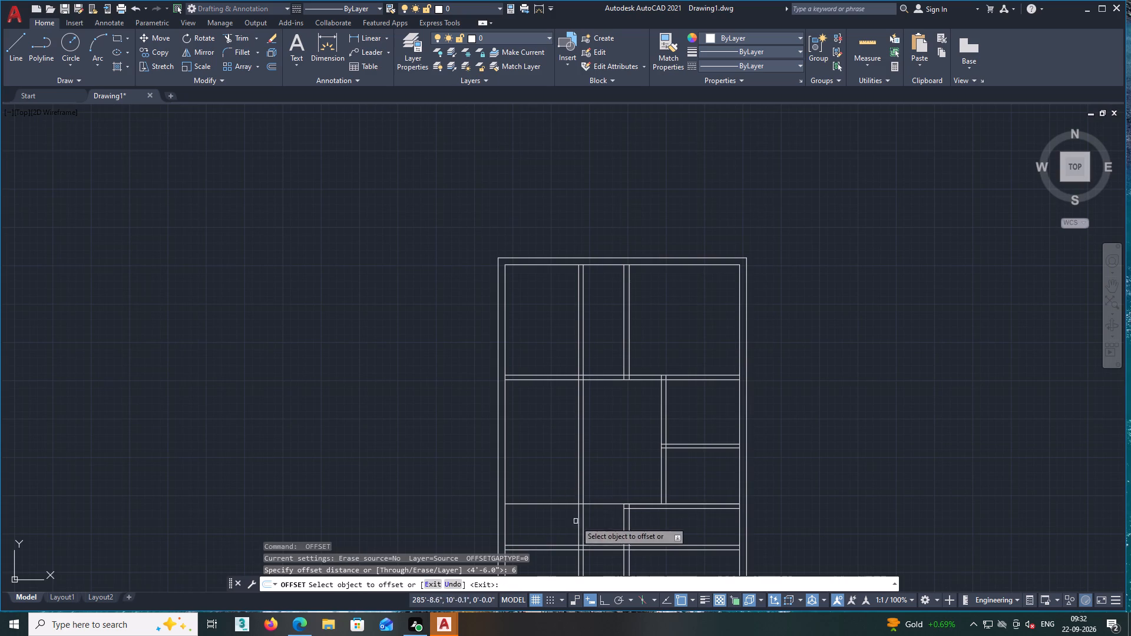
pyautogui.click(567, 503)
pyautogui.click(567, 485)
pyautogui.press('space')
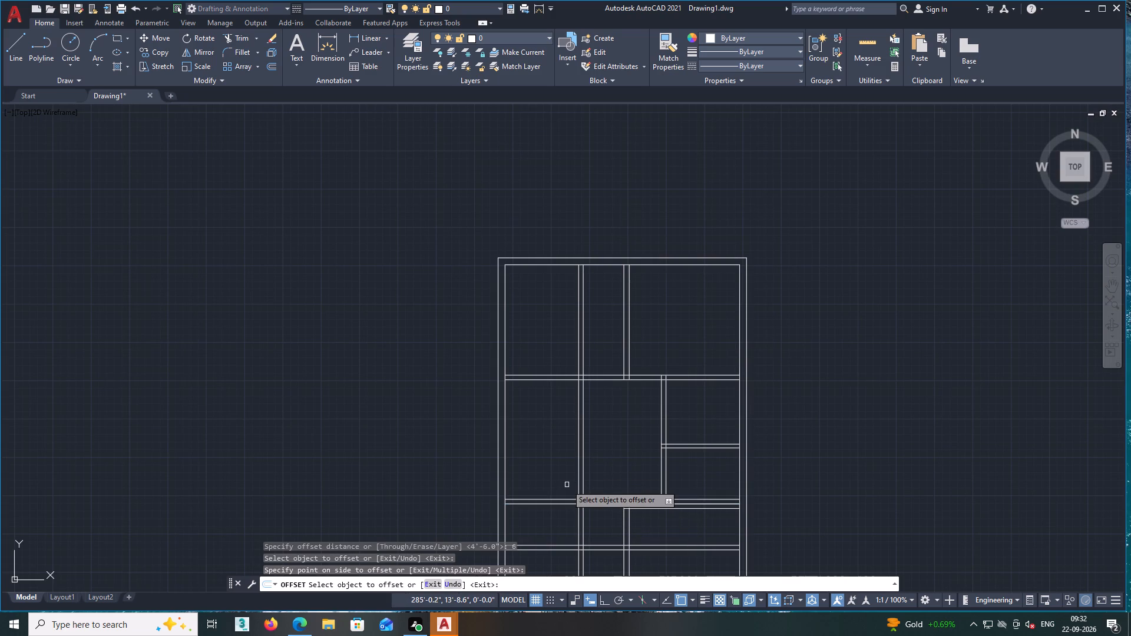
# Trim both lines of the western vertical partition where they cross the large middle room.
pyautogui.moveTo(567, 487); pyautogui.dragTo(666, 405, button='middle')
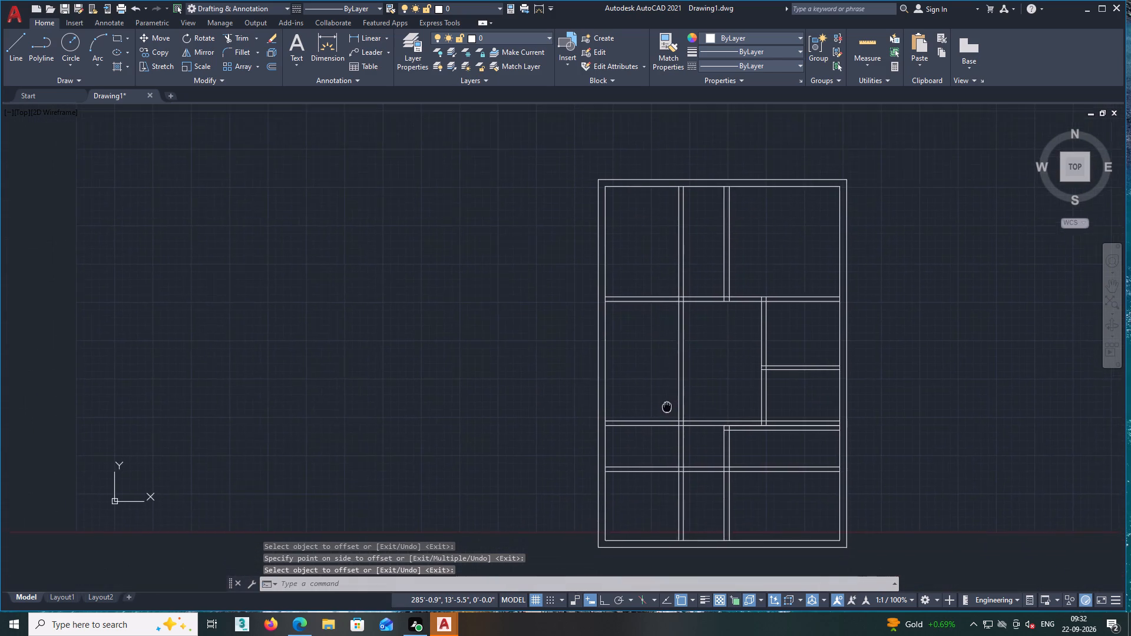
pyautogui.moveTo(666, 405); pyautogui.dragTo(643, 402, button='middle')
pyautogui.write('tr')
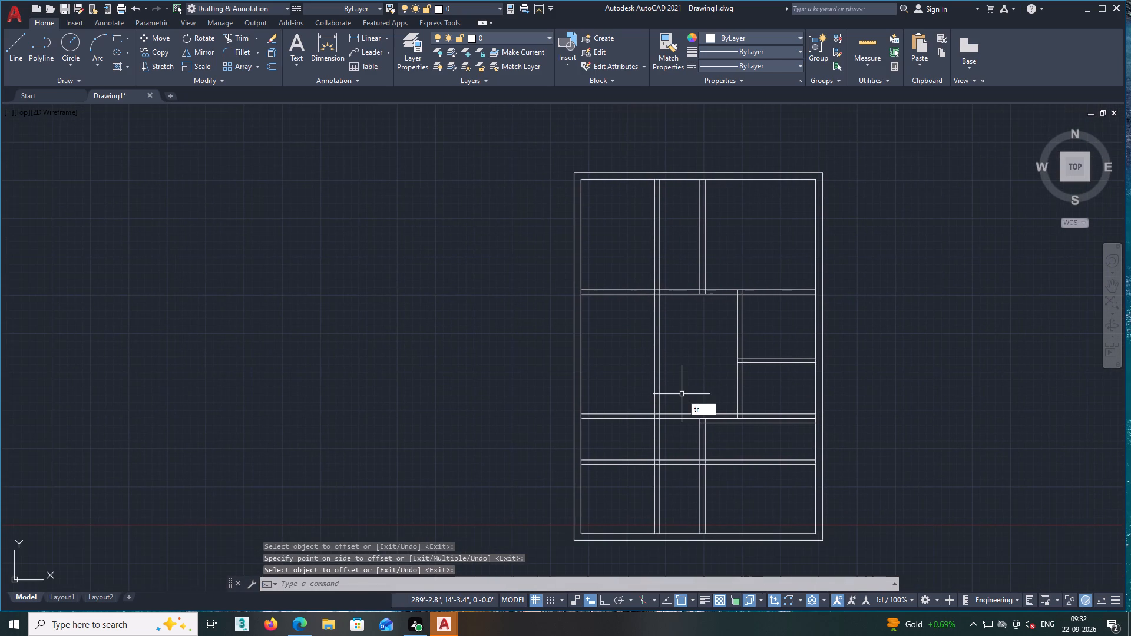
pyautogui.press('Return')
pyautogui.click(696, 352)
pyautogui.click(643, 376)
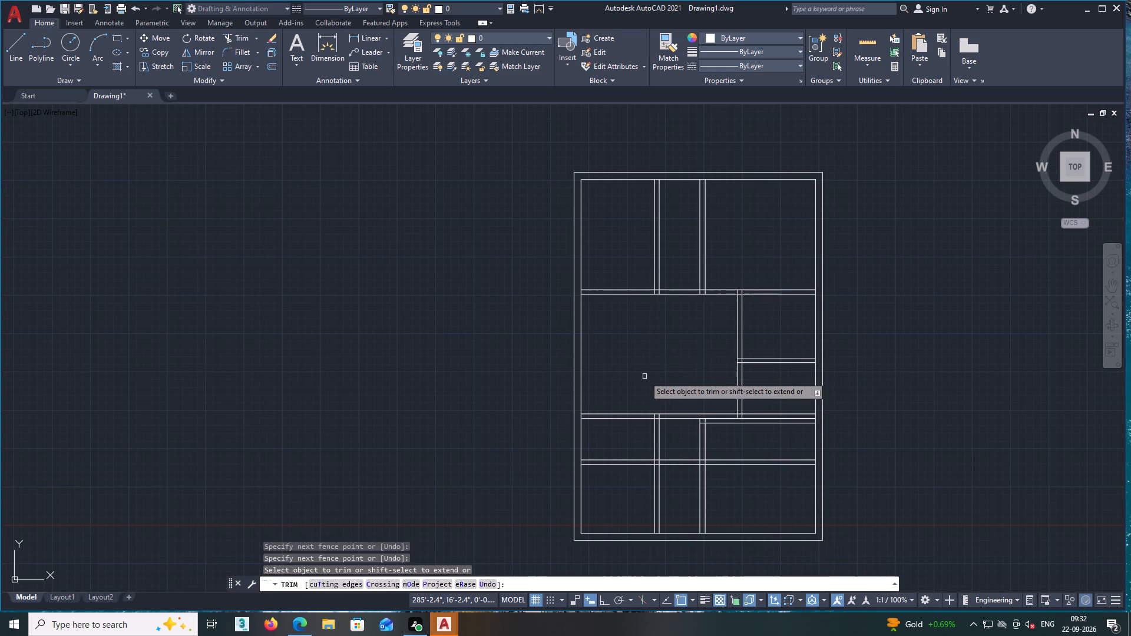
# Trim the horizontal partition lines spanning the gap between the two southern vertical partitions to open the passage.
pyautogui.moveTo(654, 376); pyautogui.dragTo(664, 375, button='middle')
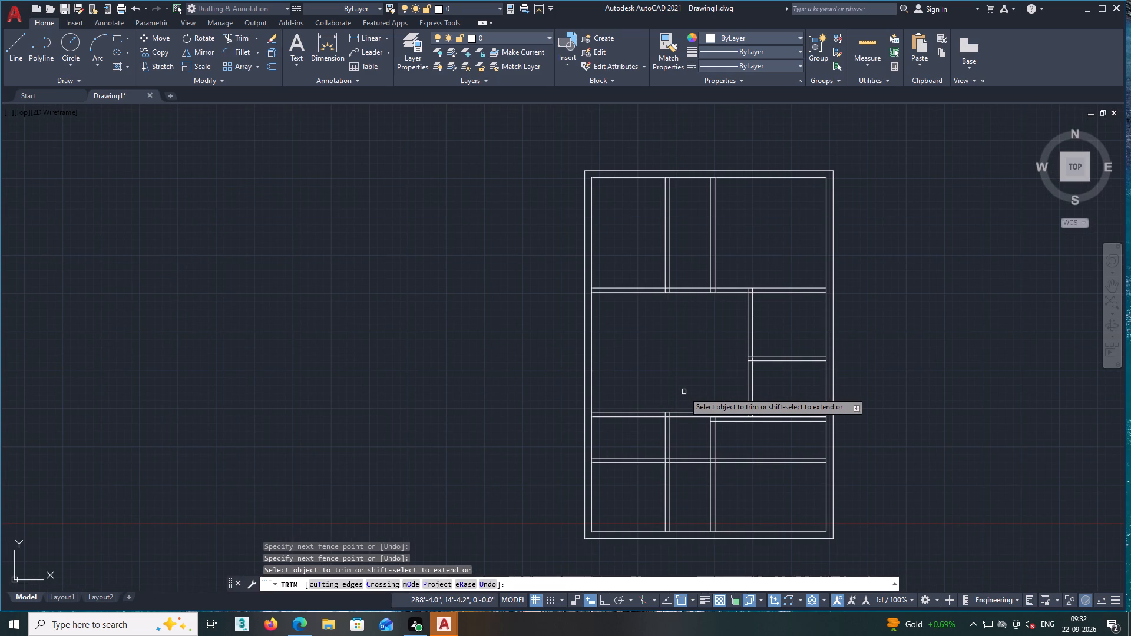
pyautogui.click(684, 392)
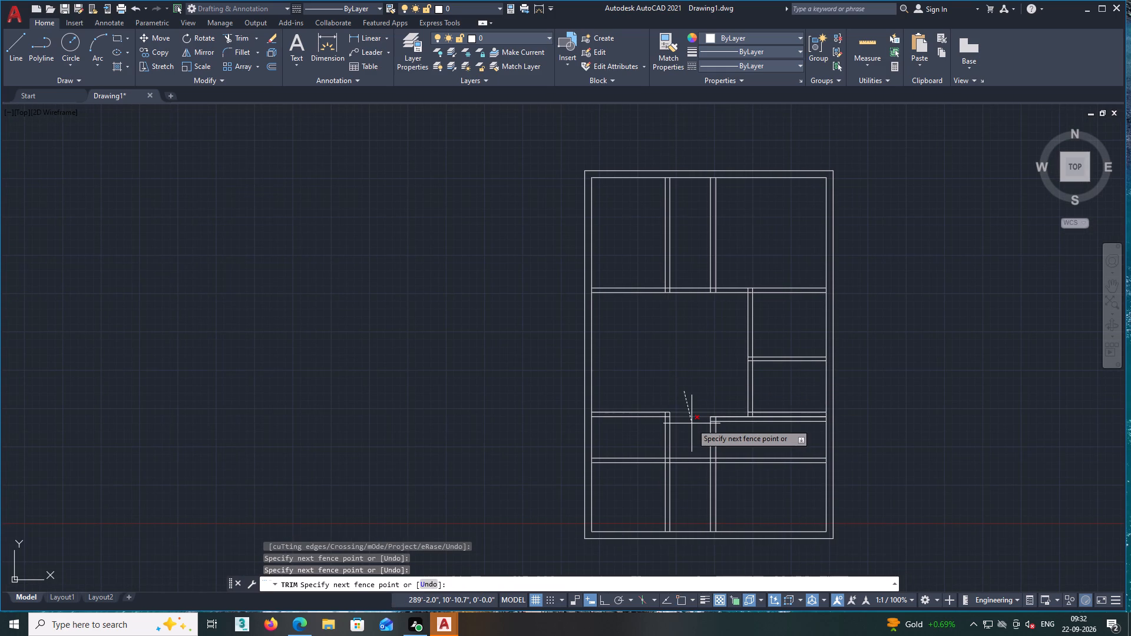
pyautogui.click(692, 423)
# Trim the overlapping inner line ends at the northwest corner of the southeast room's partition.
pyautogui.scroll(2, 692, 420)
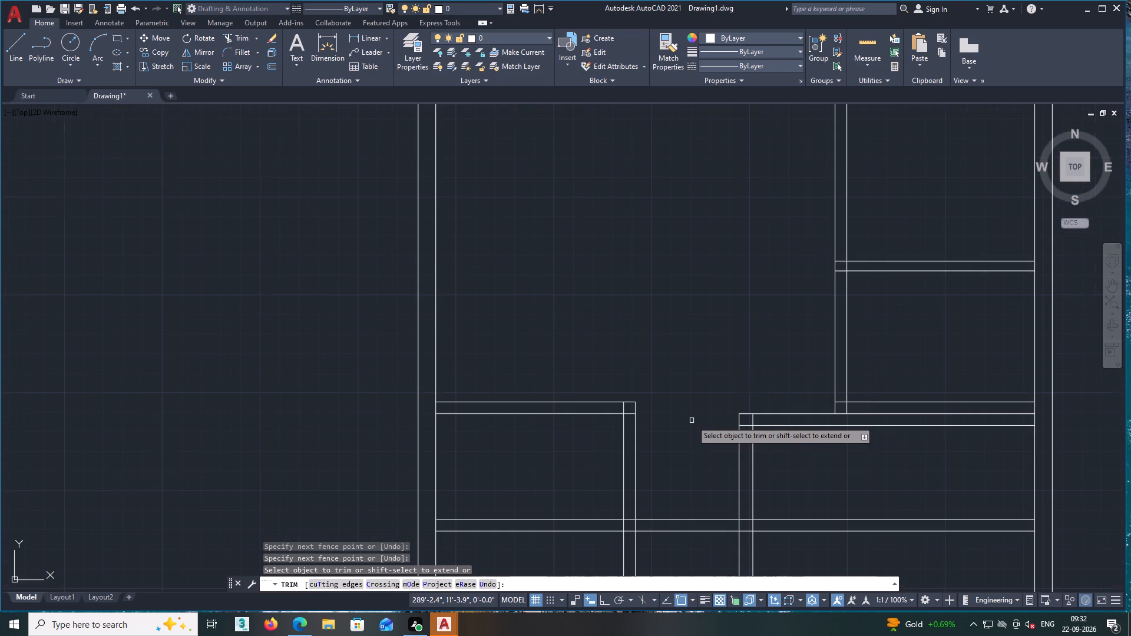
pyautogui.scroll(1, 753, 420)
pyautogui.click(752, 420)
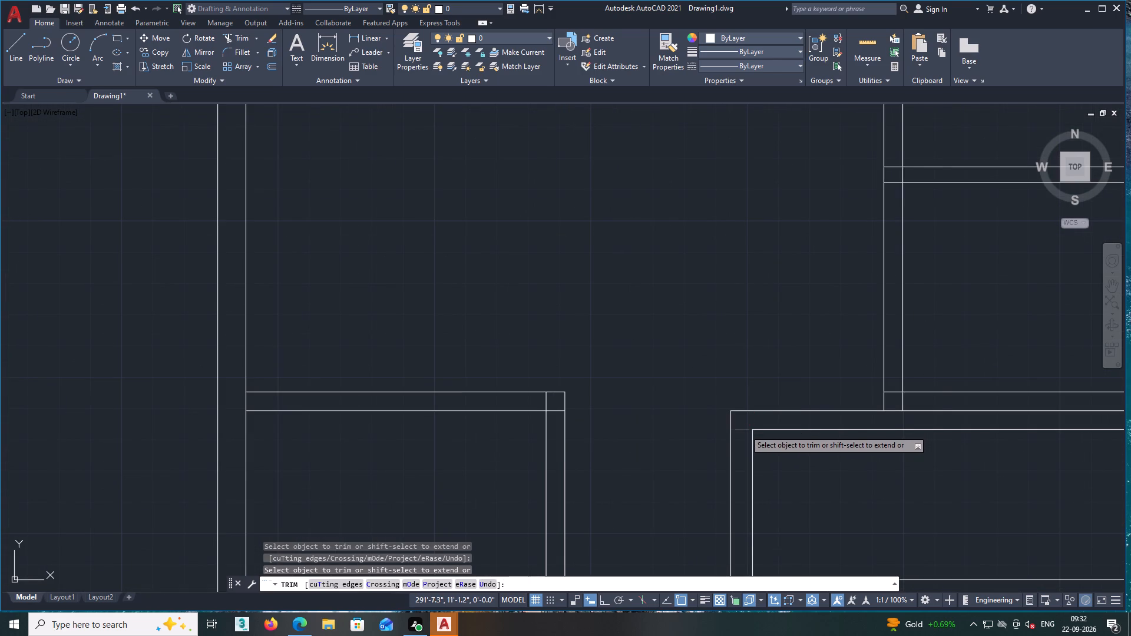
pyautogui.click(745, 430)
# Trim the two short vertical ends of the eastern rooms' west partition between the horizontal lines at its south end.
pyautogui.scroll(-1, 835, 485)
pyautogui.moveTo(836, 488); pyautogui.dragTo(690, 463, button='middle')
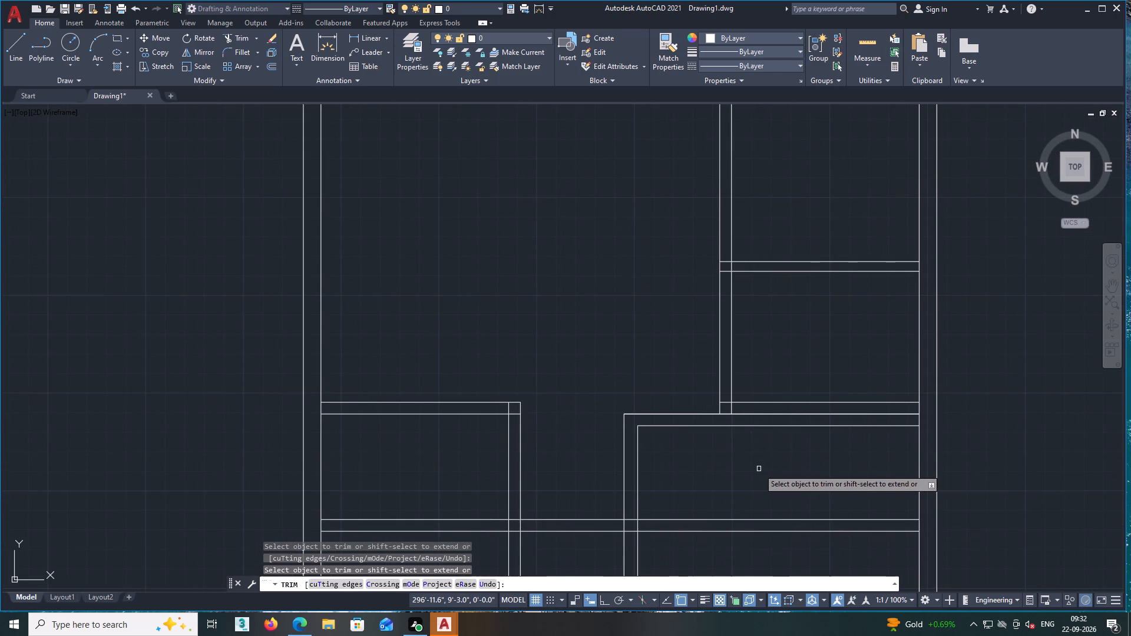
pyautogui.moveTo(758, 468); pyautogui.dragTo(758, 502, button='middle')
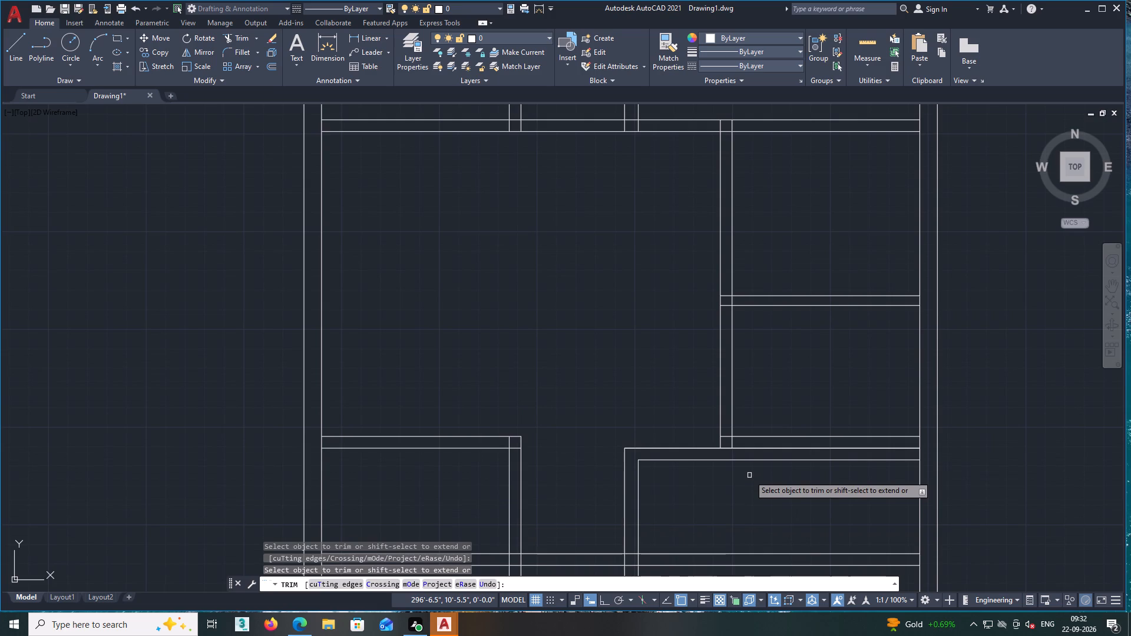
pyautogui.click(733, 442)
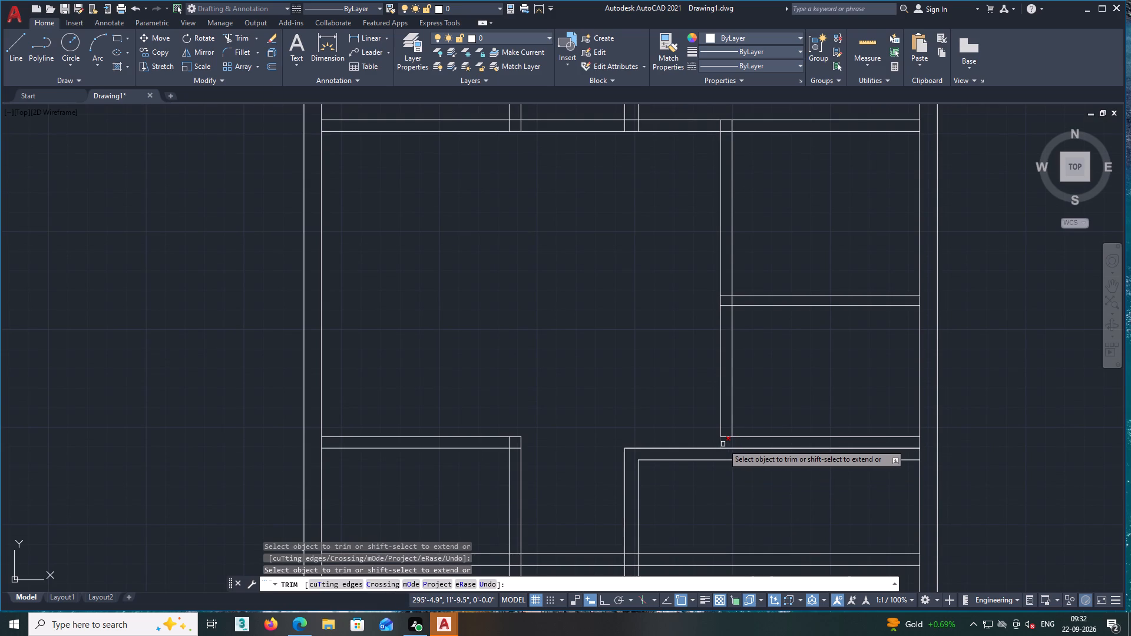
pyautogui.click(723, 444)
# Draw a 6" horizontal line across the eastern rooms' west partition, a little north of its south end.
pyautogui.click(14, 42)
pyautogui.moveTo(739, 396); pyautogui.dragTo(747, 400, button='middle')
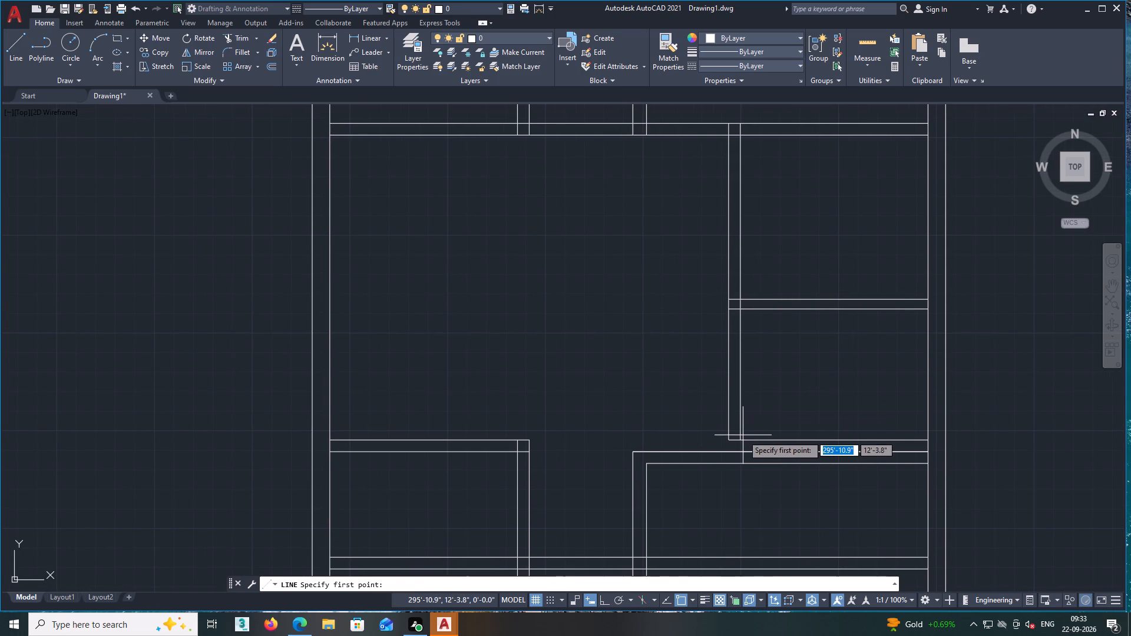
pyautogui.moveTo(743, 437); pyautogui.dragTo(715, 439, button='middle')
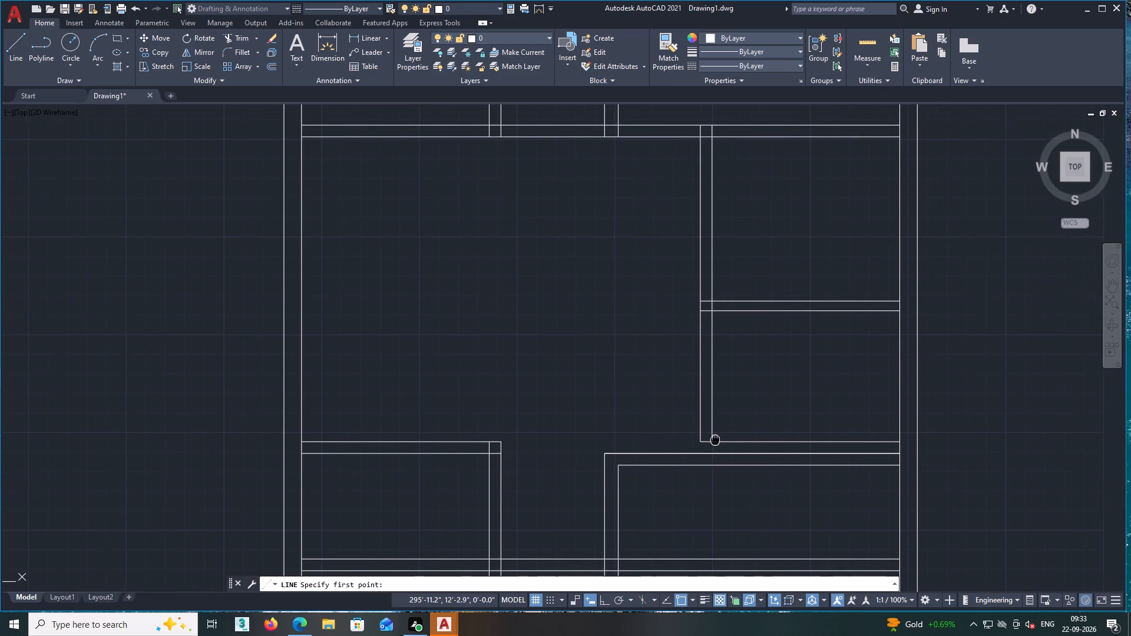
pyautogui.moveTo(715, 439); pyautogui.dragTo(710, 435, button='middle')
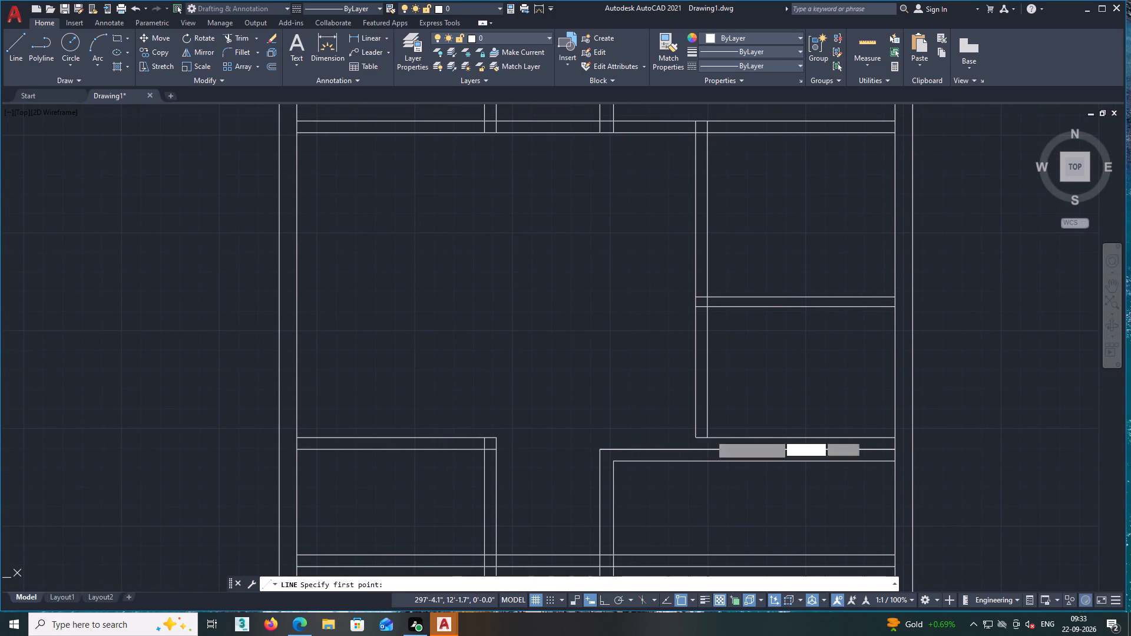
pyautogui.moveTo(719, 385); pyautogui.dragTo(723, 422, button='middle')
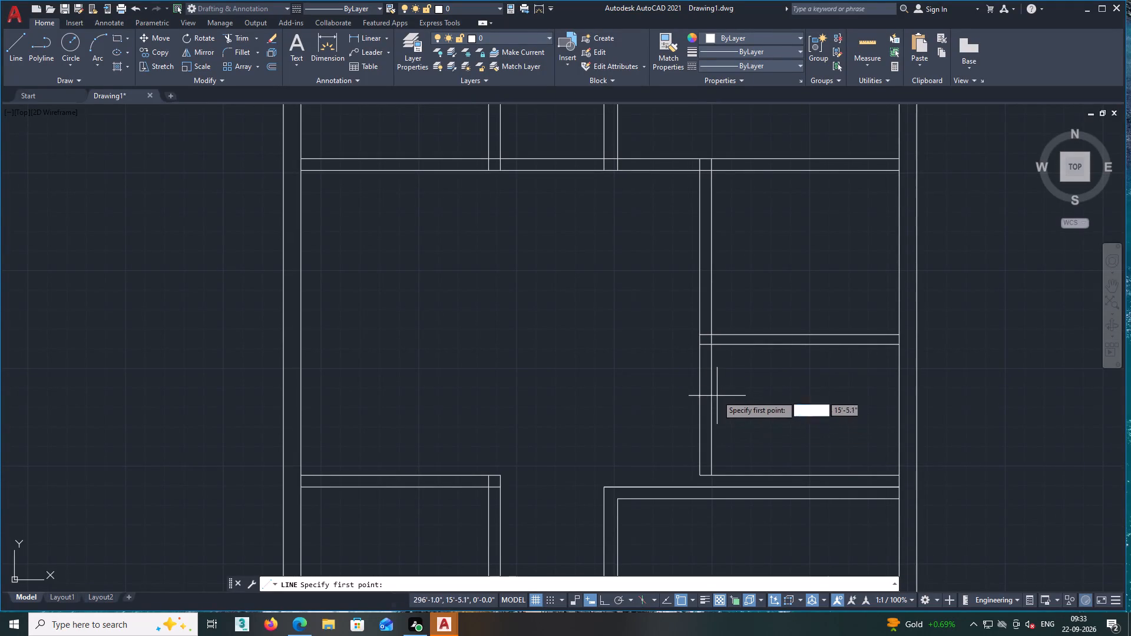
pyautogui.moveTo(716, 430); pyautogui.dragTo(719, 411, button='middle')
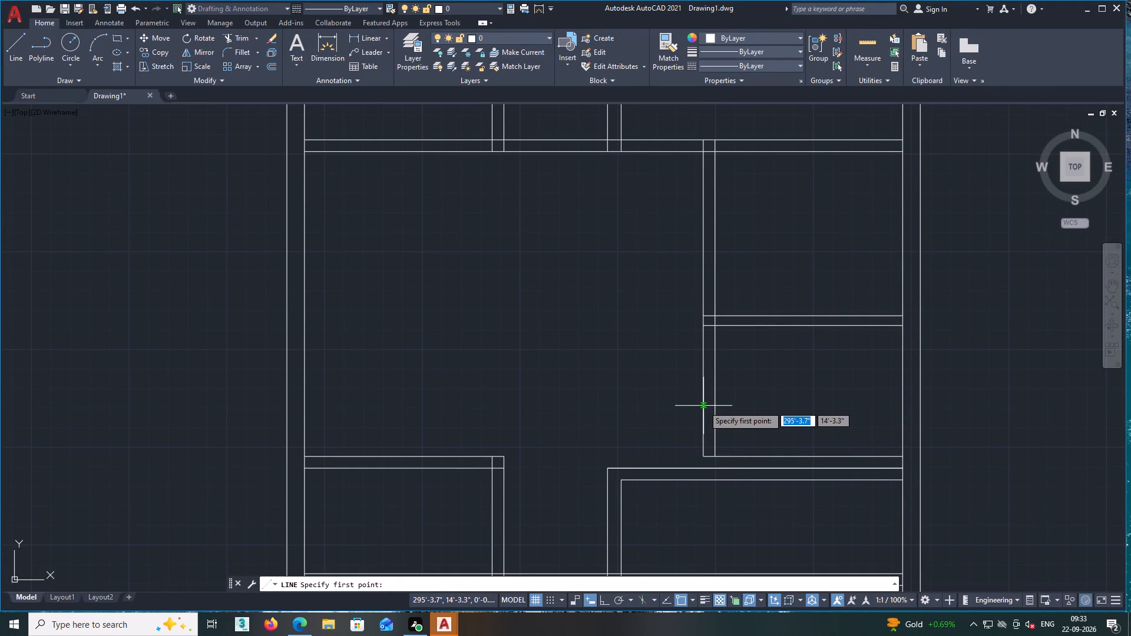
pyautogui.click(703, 410)
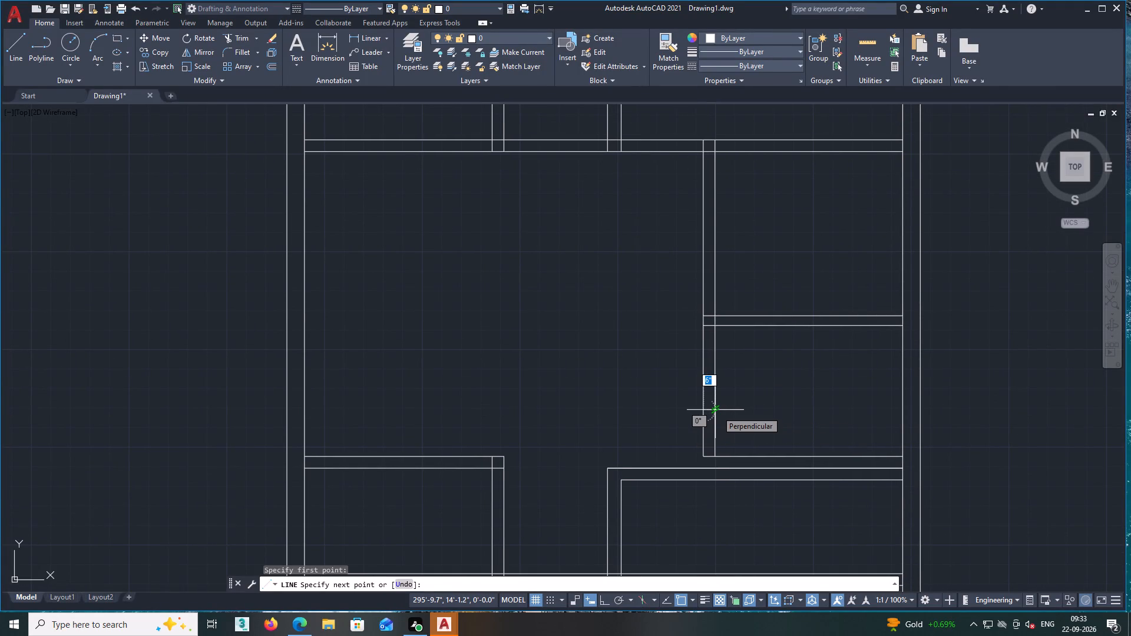
pyautogui.click(717, 411)
pyautogui.press('space')
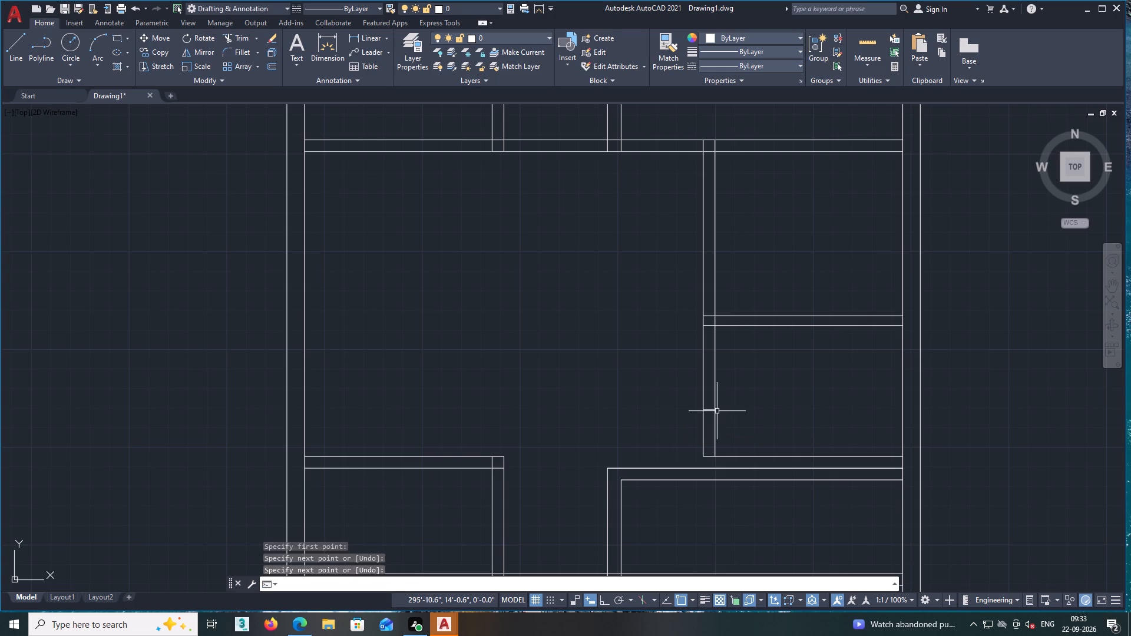
# Trim both lines of that partition south of the short cross line to leave an opening.
pyautogui.write('tr')
pyautogui.press('Return')
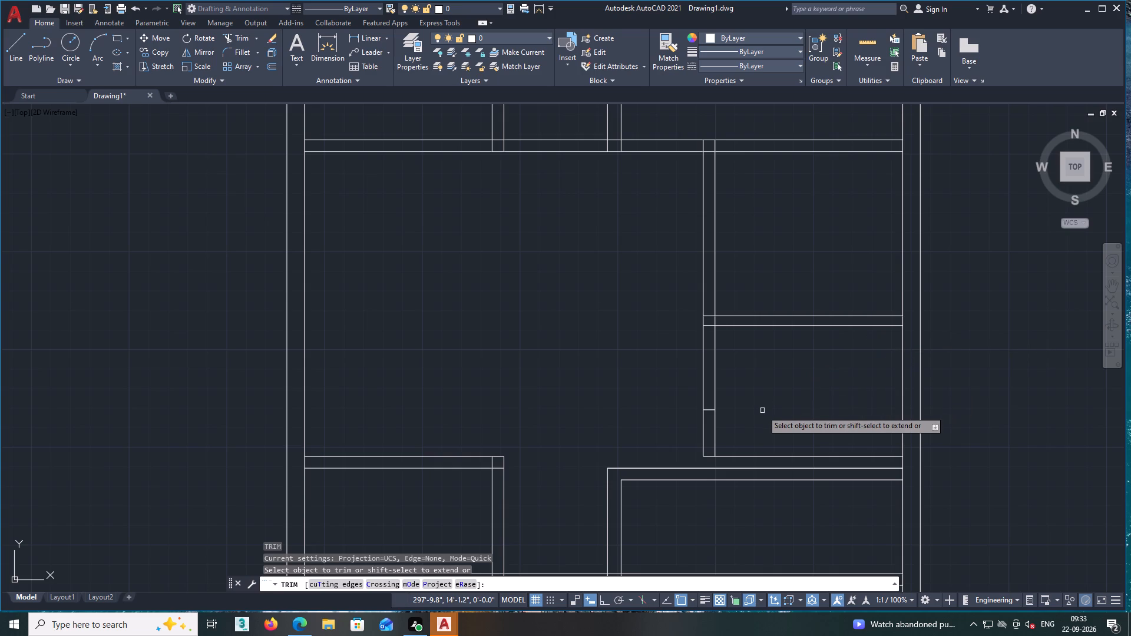
pyautogui.click(748, 420)
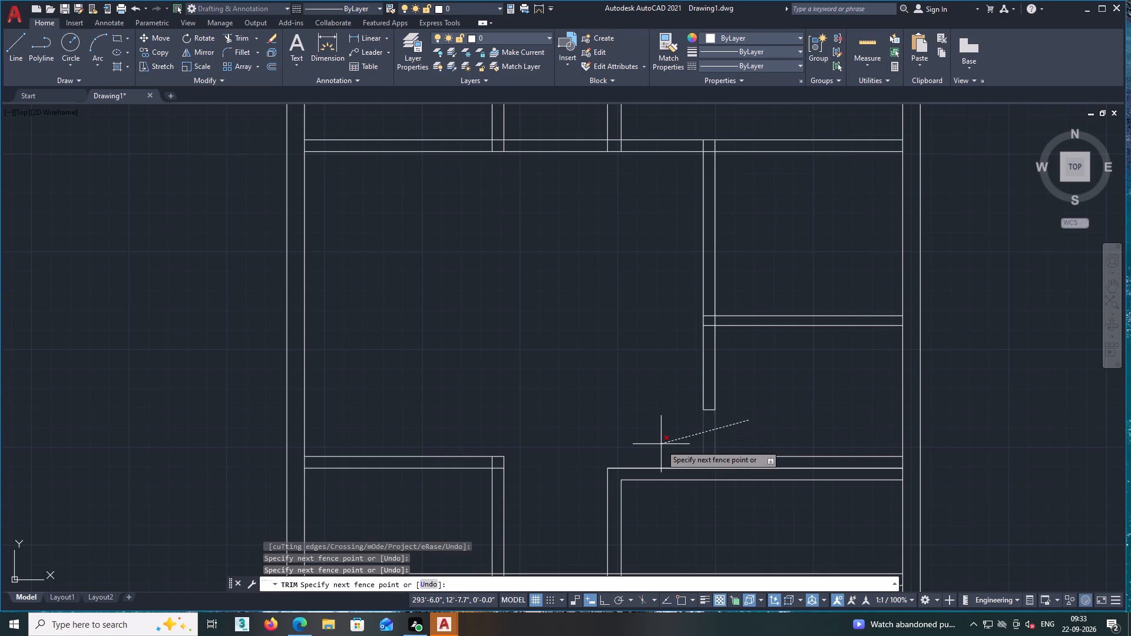
pyautogui.click(661, 445)
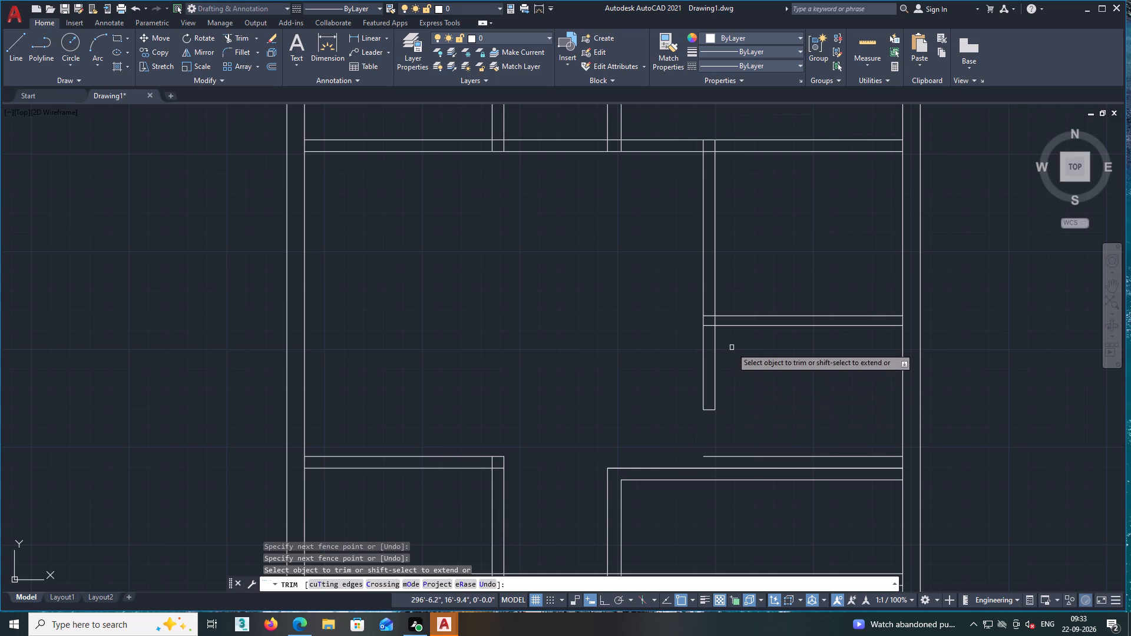
# Trim the ends of the partition between the two eastern rooms where they run inside the vertical partition.
pyautogui.moveTo(732, 347); pyautogui.dragTo(756, 405, button='middle')
pyautogui.scroll(2, 738, 370)
pyautogui.click(735, 365)
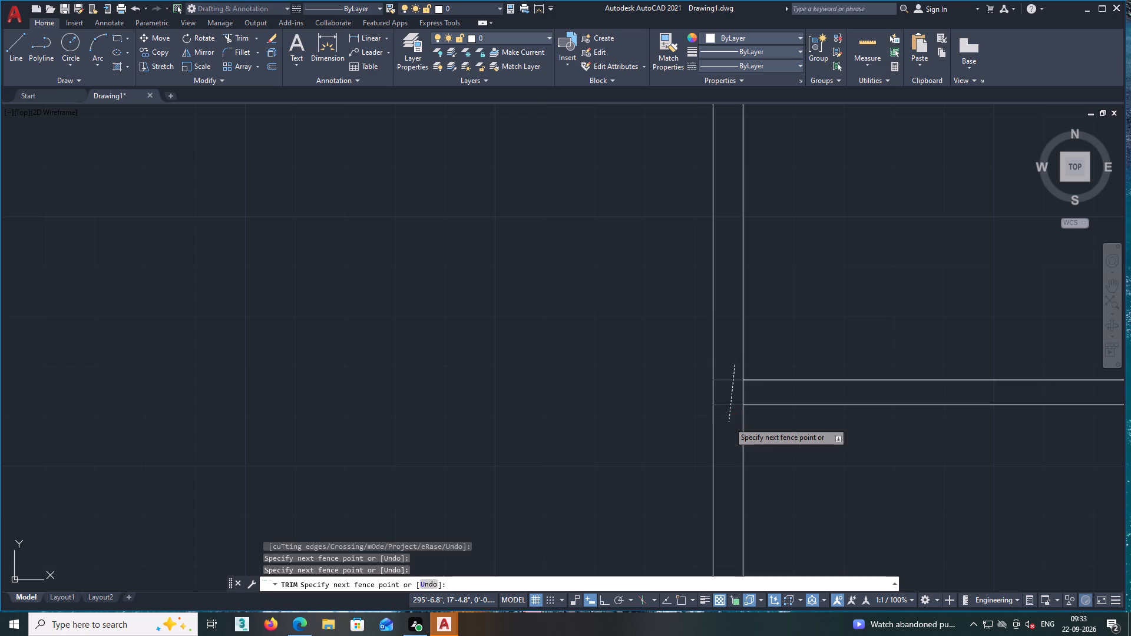
pyautogui.click(729, 422)
pyautogui.scroll(-2, 794, 472)
pyautogui.moveTo(796, 479); pyautogui.dragTo(750, 468, button='middle')
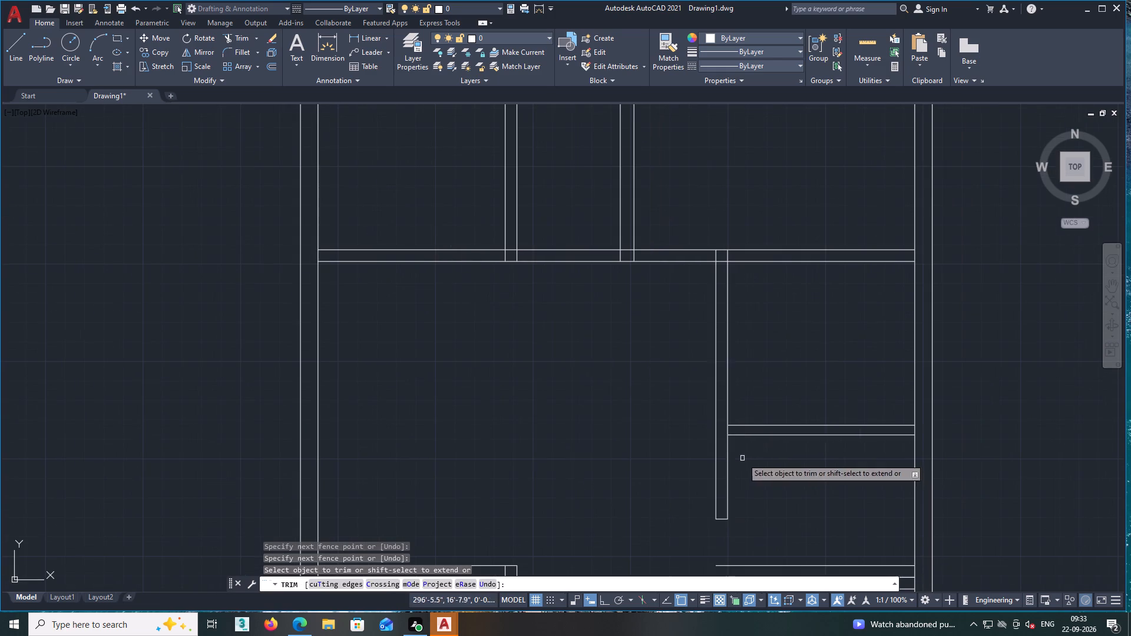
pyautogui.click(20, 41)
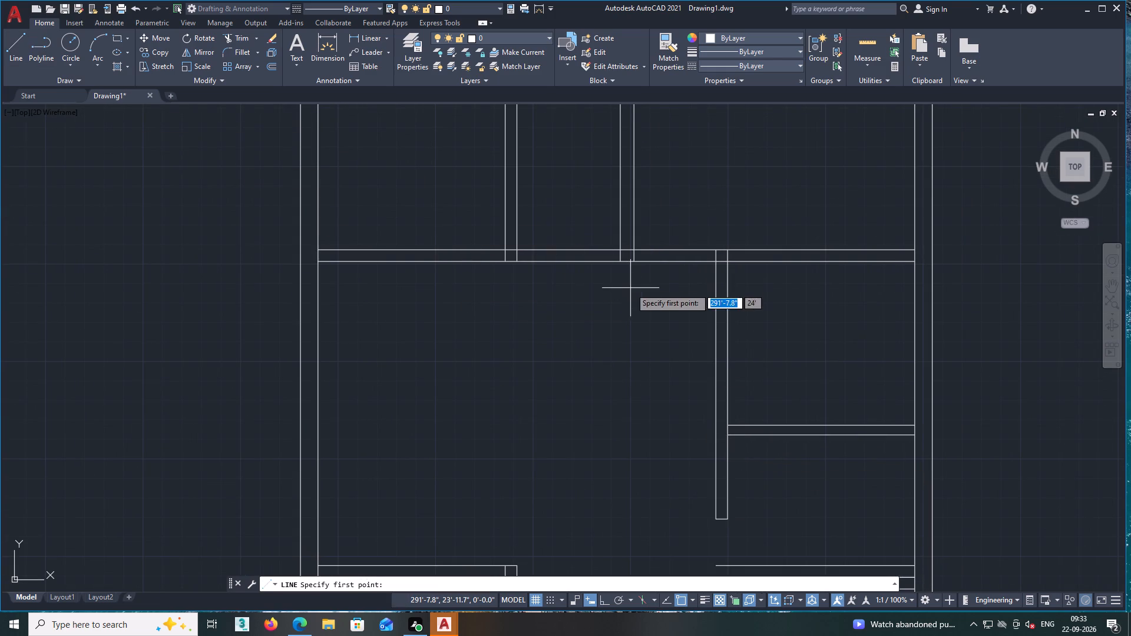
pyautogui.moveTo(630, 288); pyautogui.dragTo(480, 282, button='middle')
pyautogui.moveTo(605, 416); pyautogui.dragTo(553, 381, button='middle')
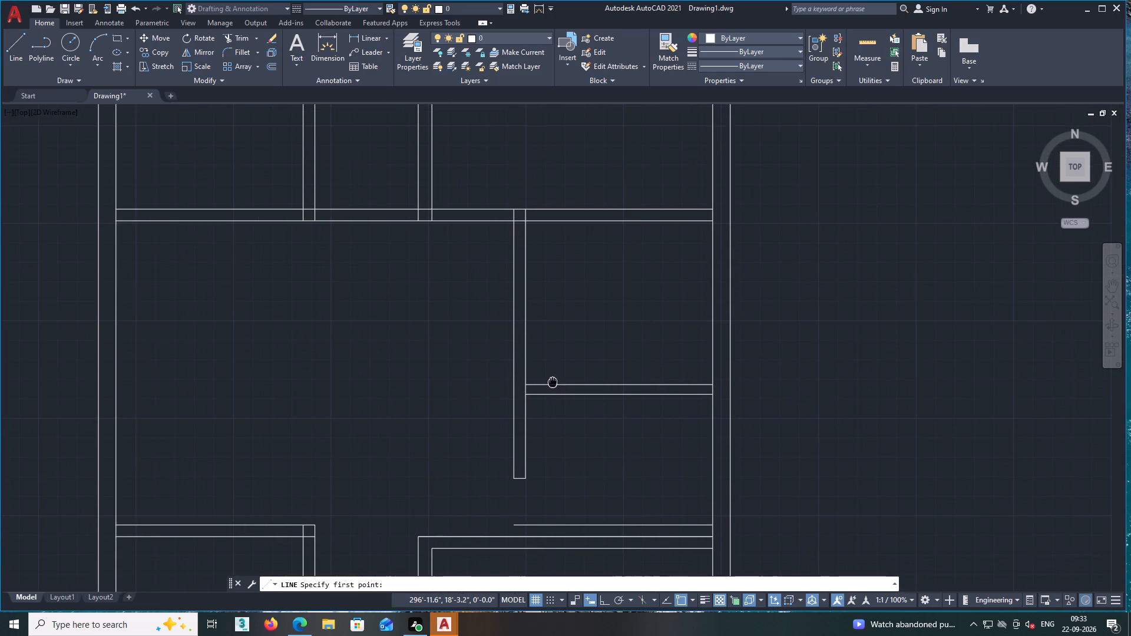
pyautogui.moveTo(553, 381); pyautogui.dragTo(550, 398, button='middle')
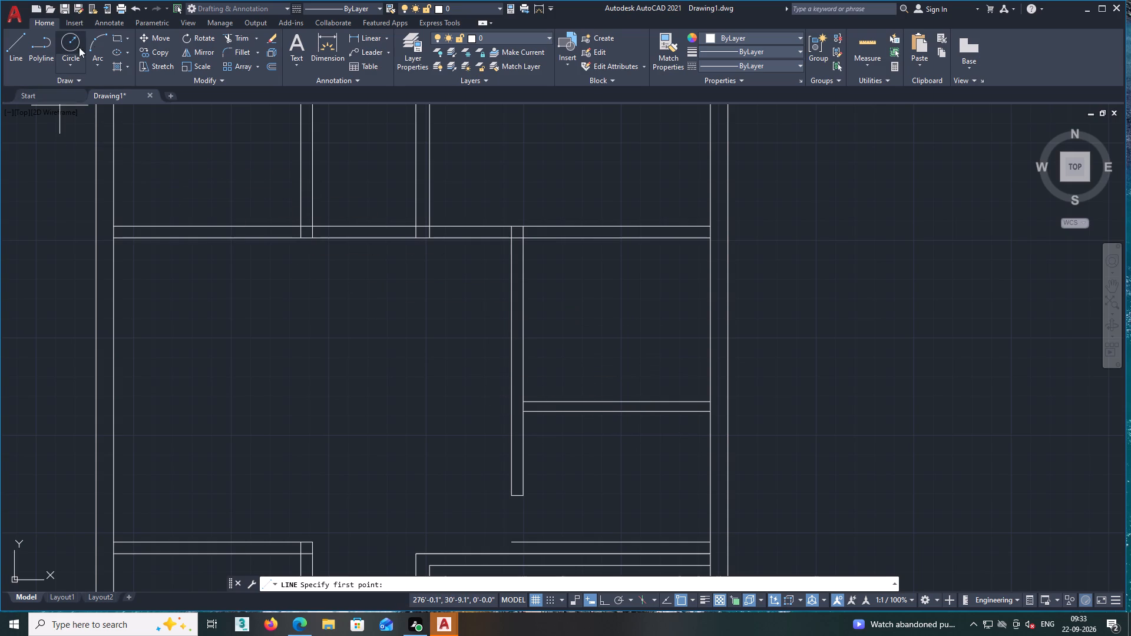
# Offset the east line of the eastern rooms' west partition 3' to the east.
pyautogui.click(271, 65)
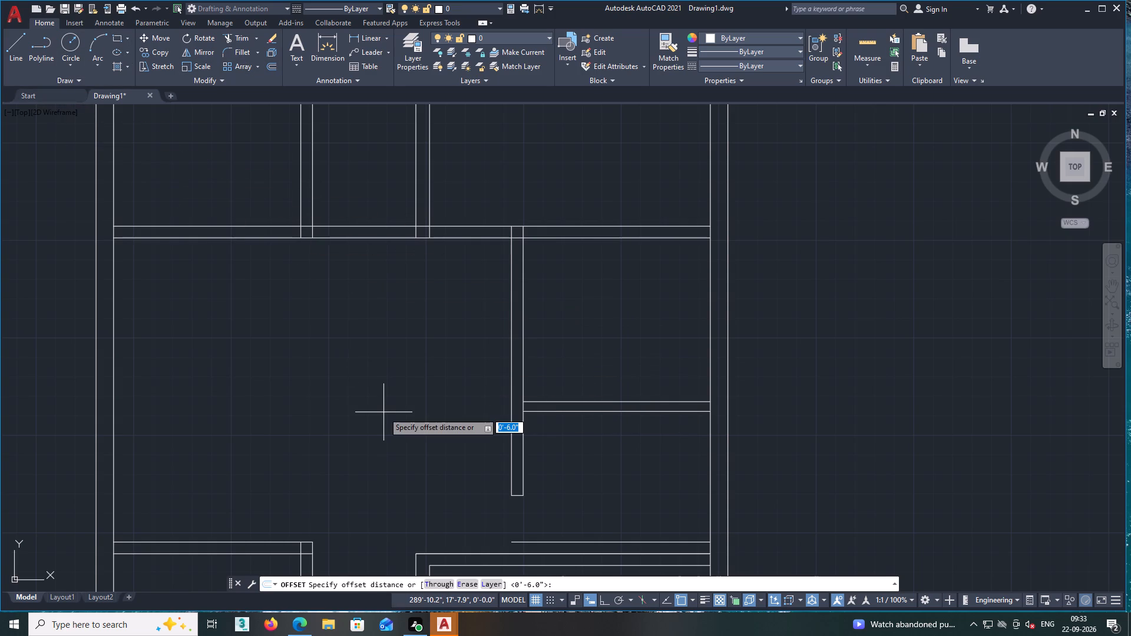
pyautogui.write("3'")
pyautogui.press('Return')
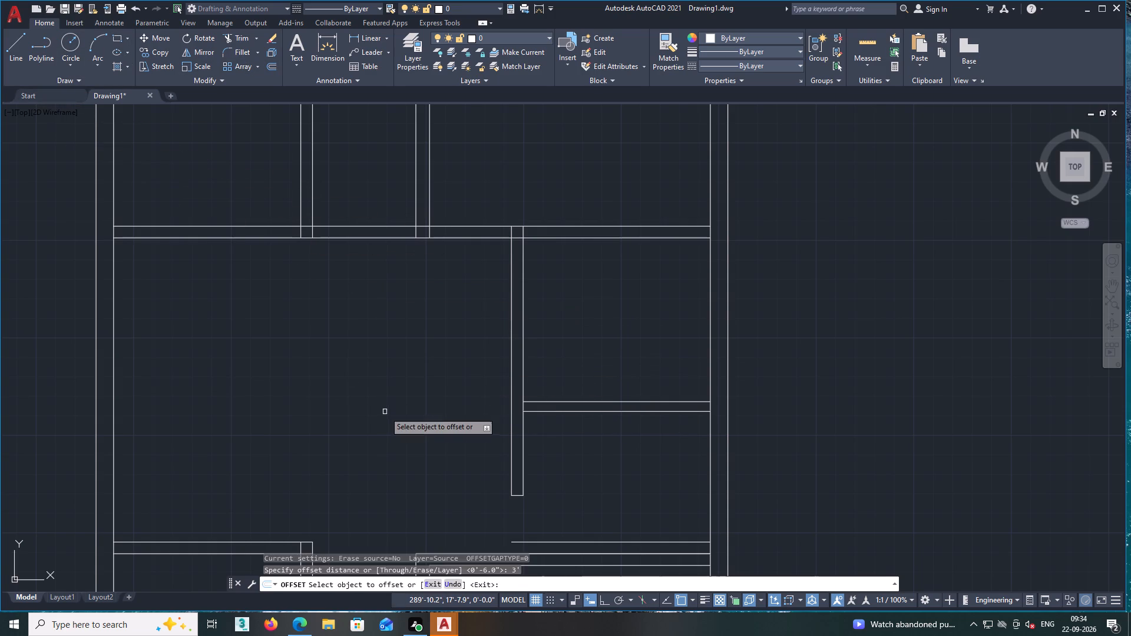
pyautogui.scroll(1, 565, 403)
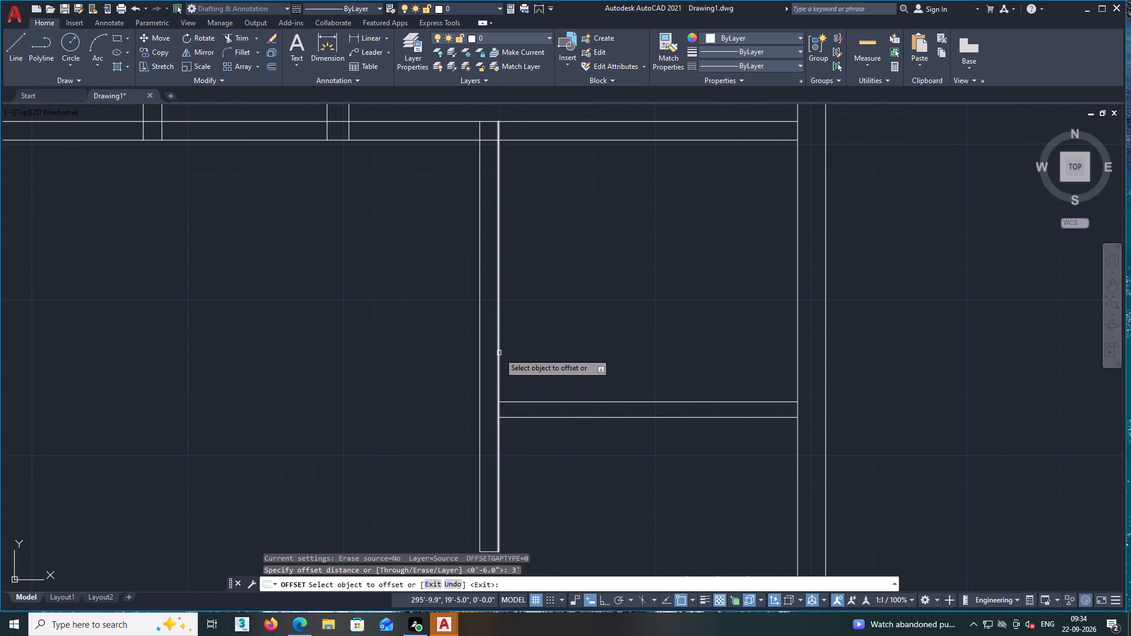
pyautogui.click(499, 353)
pyautogui.click(596, 350)
pyautogui.scroll(-2, 571, 367)
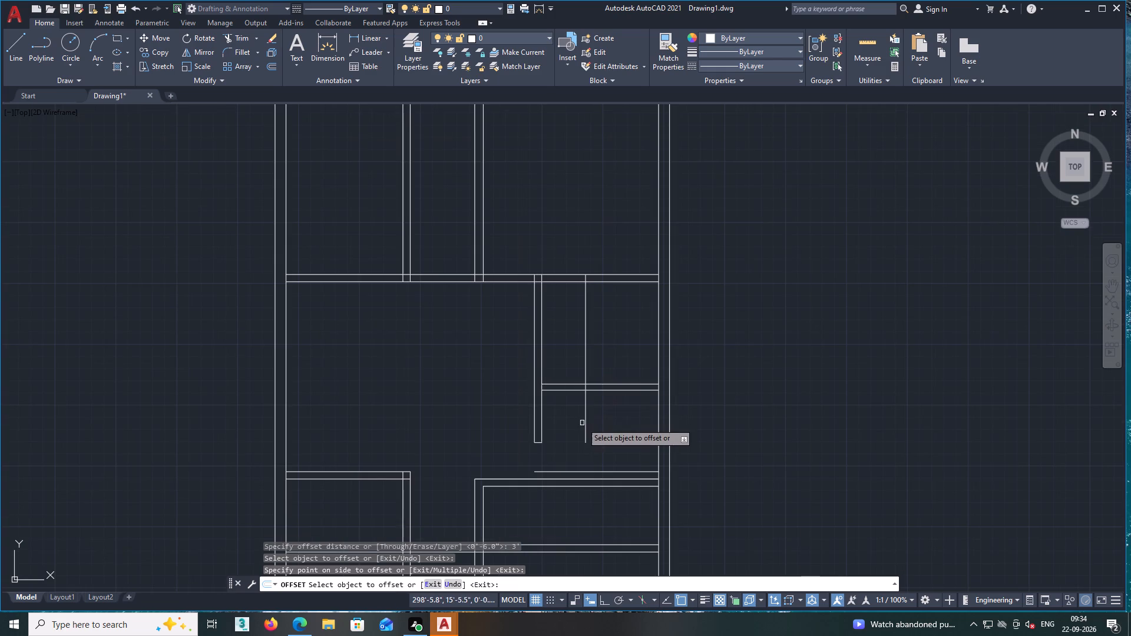
pyautogui.moveTo(590, 409); pyautogui.dragTo(593, 393, button='middle')
pyautogui.press('space')
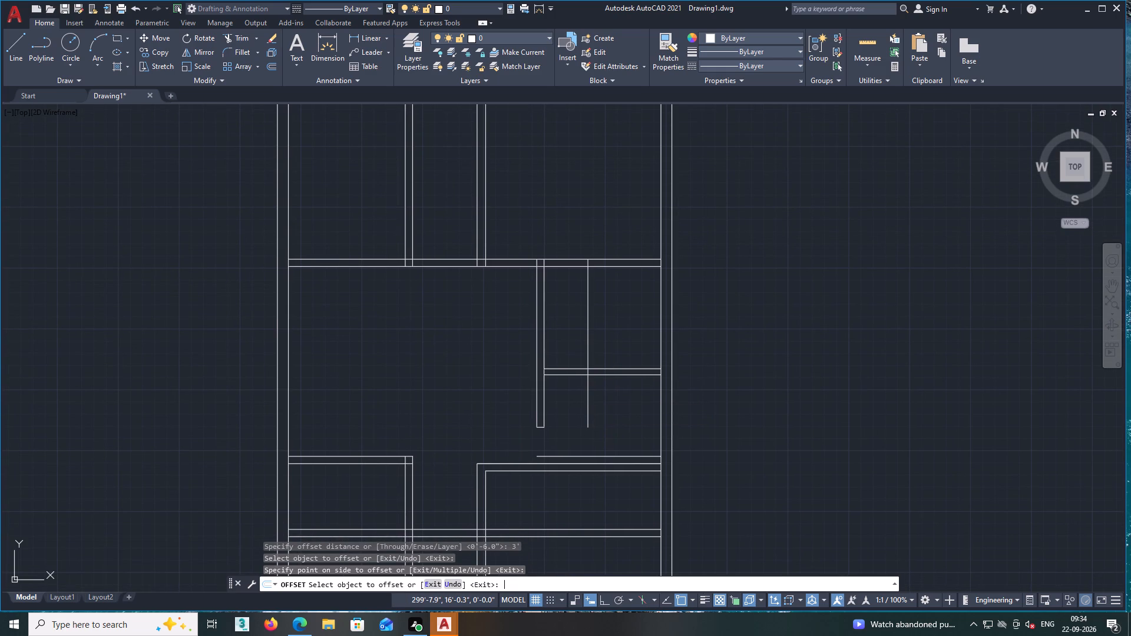
# Trim the wall between the two eastern rooms west of the offset line for a 3' opening, and remove the offset line's leftover pieces.
pyautogui.write('tr')
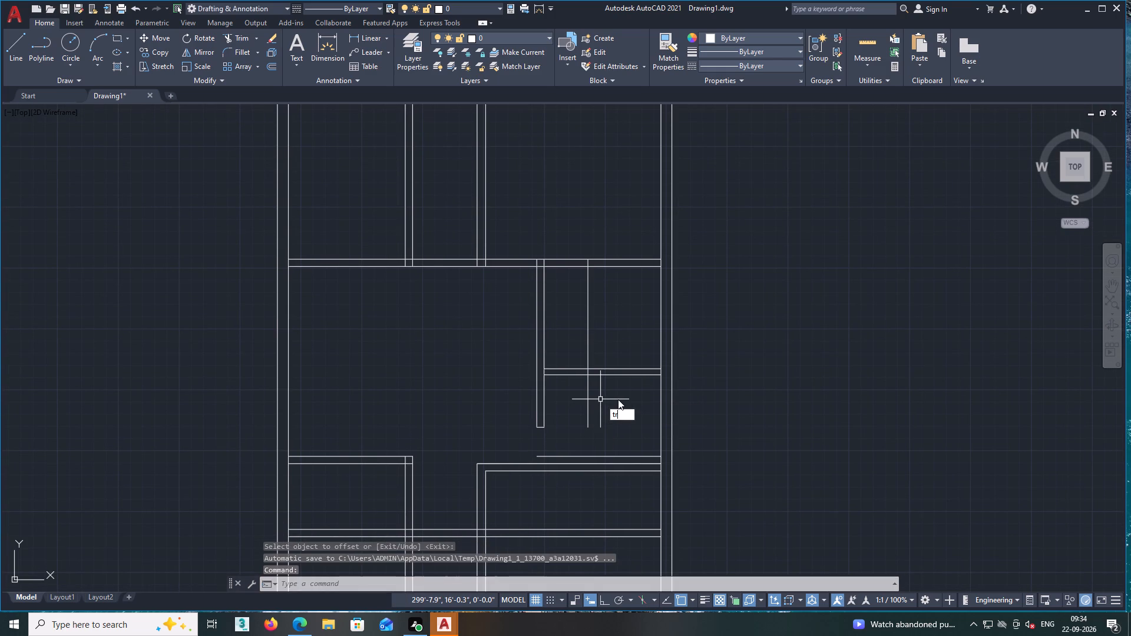
pyautogui.press('Return')
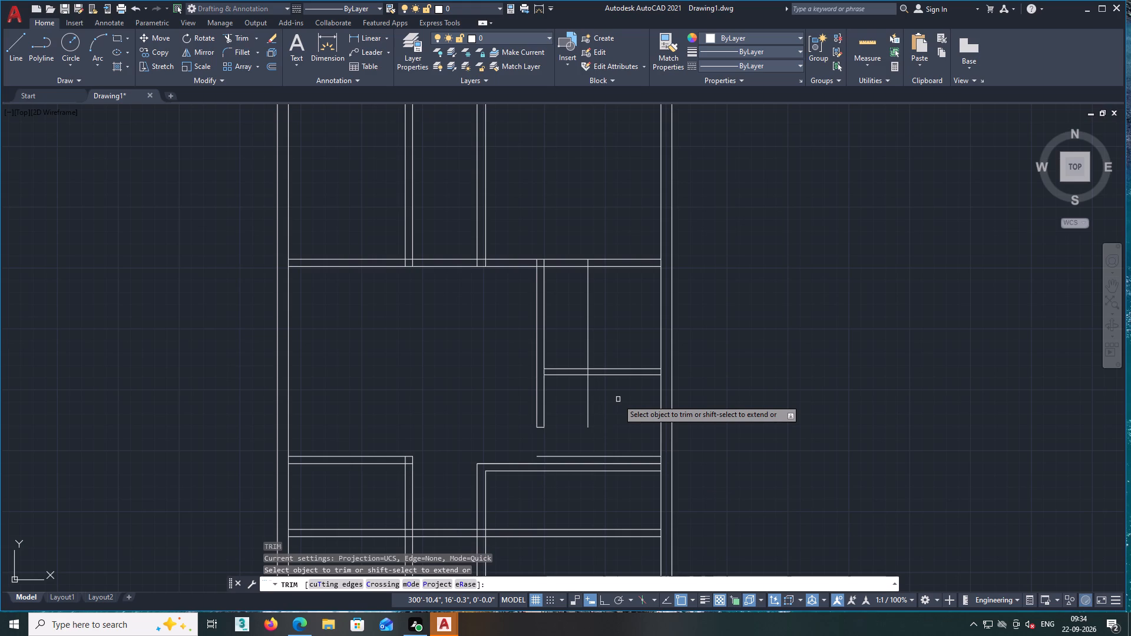
pyautogui.click(588, 352)
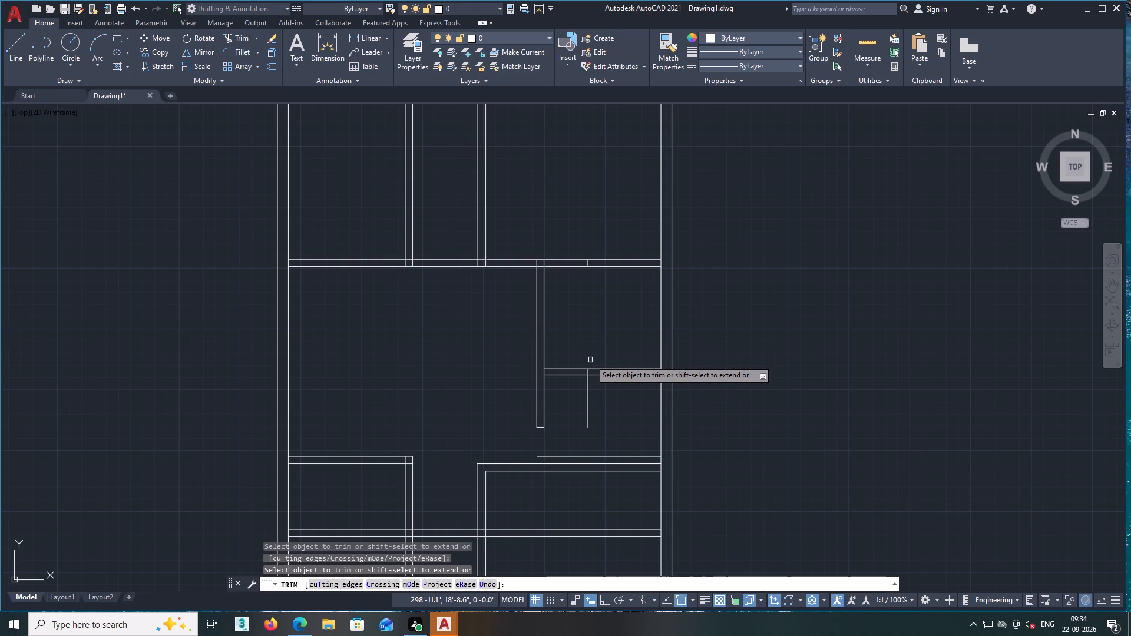
pyautogui.click(581, 355)
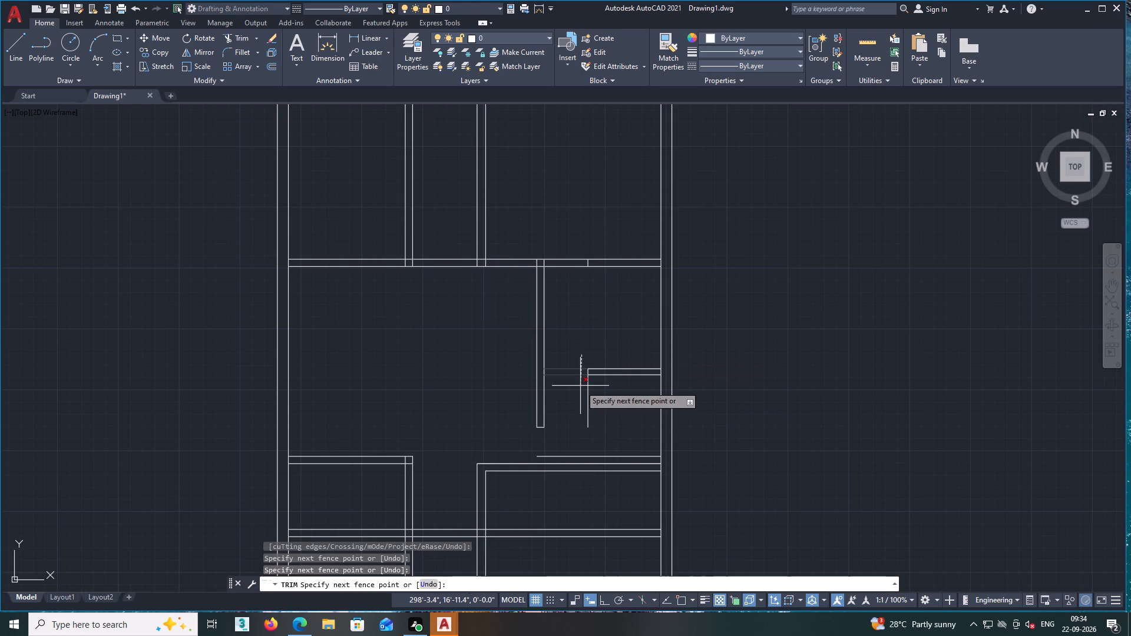
pyautogui.click(580, 386)
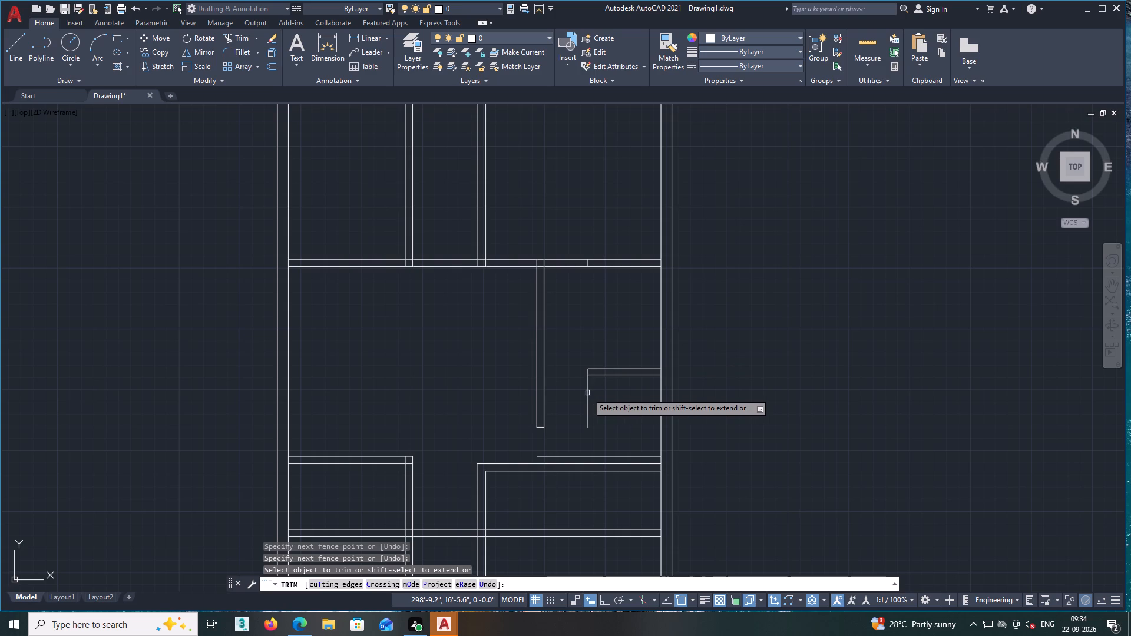
pyautogui.click(587, 393)
pyautogui.moveTo(588, 390); pyautogui.dragTo(587, 436, button='middle')
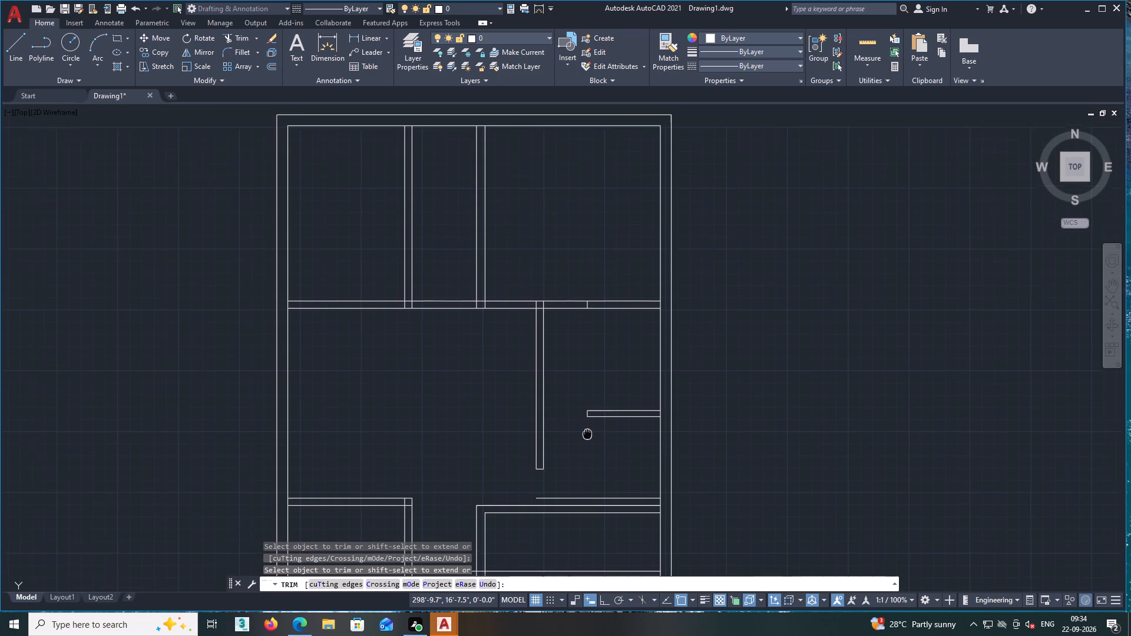
pyautogui.moveTo(587, 436); pyautogui.dragTo(587, 461, button='middle')
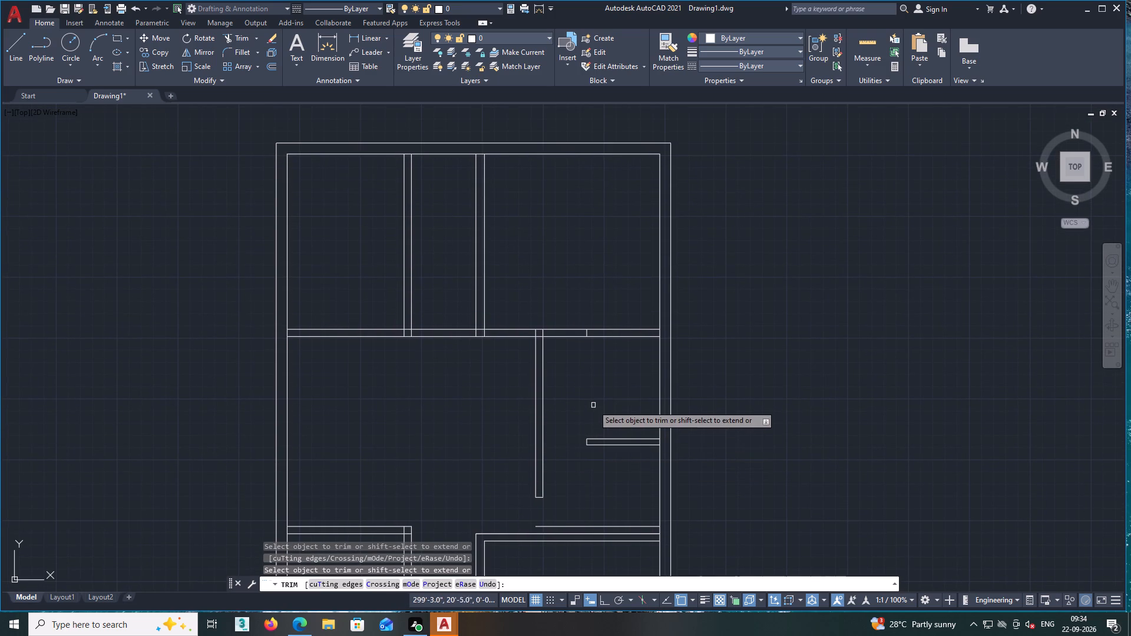
pyautogui.moveTo(596, 378); pyautogui.dragTo(603, 410, button='middle')
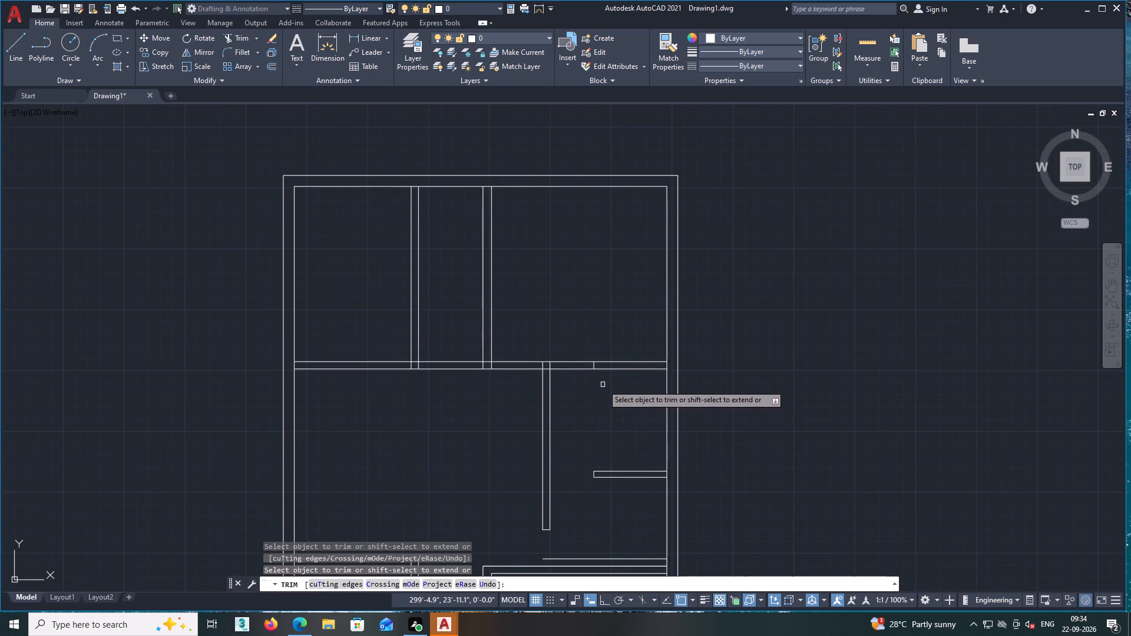
pyautogui.scroll(3, 603, 375)
pyautogui.click(570, 350)
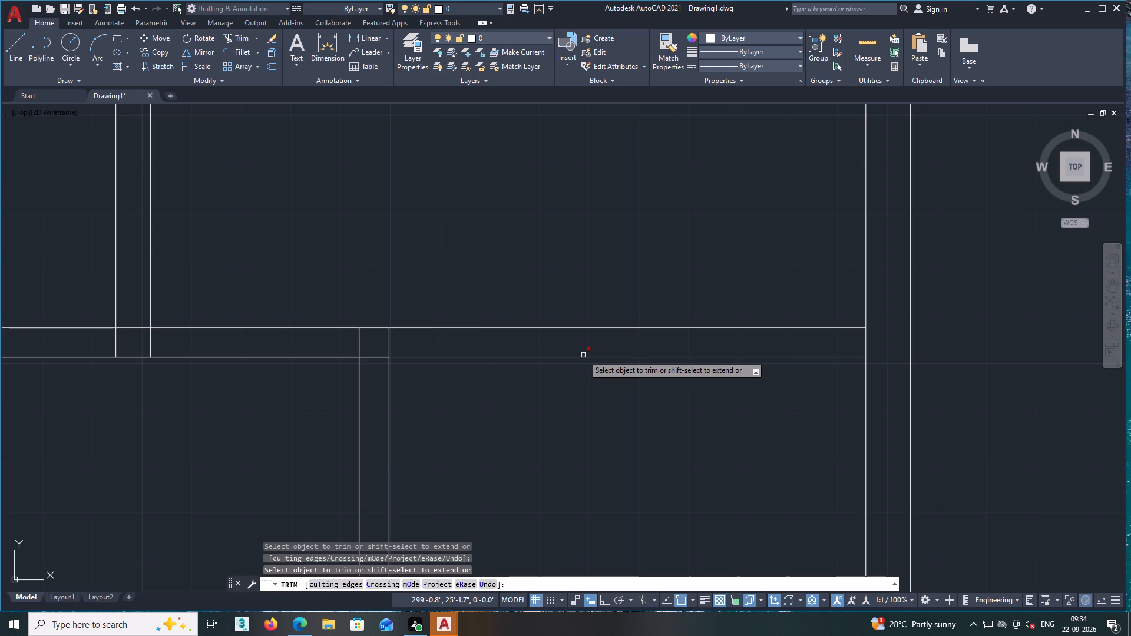
# Trim away the western of the two vertical partitions in the northern part, including its short ends inside the horizontal wall.
pyautogui.scroll(-2, 583, 370)
pyautogui.moveTo(565, 425); pyautogui.dragTo(577, 400, button='middle')
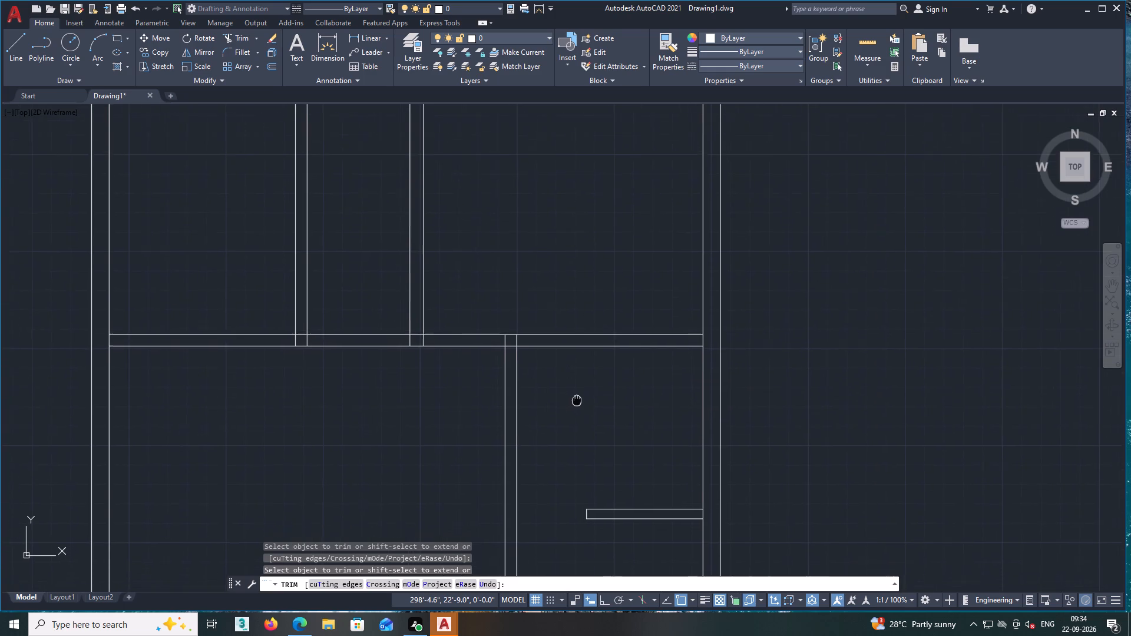
pyautogui.moveTo(577, 400); pyautogui.dragTo(643, 438, button='middle')
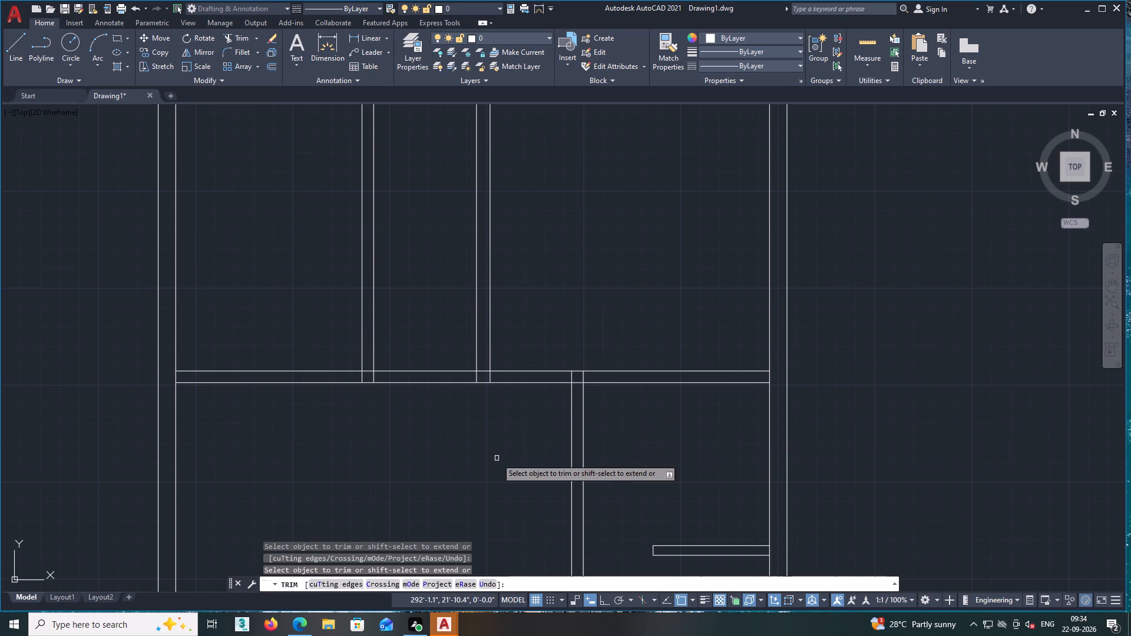
pyautogui.scroll(-2, 469, 452)
pyautogui.moveTo(469, 452); pyautogui.dragTo(563, 485, button='middle')
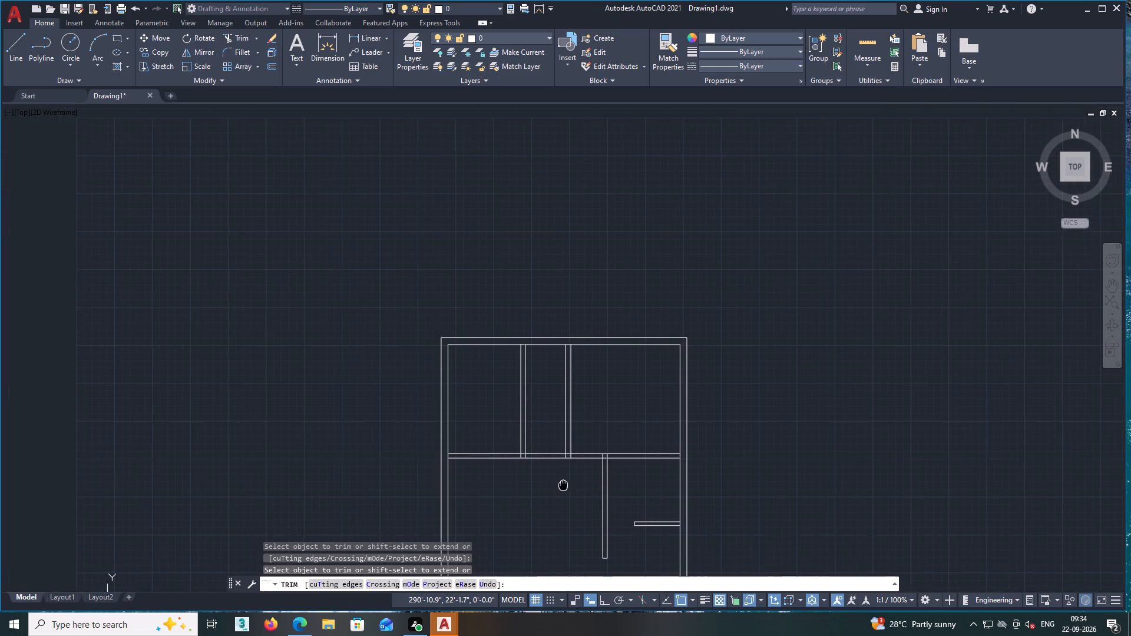
pyautogui.moveTo(563, 485); pyautogui.dragTo(564, 486, button='middle')
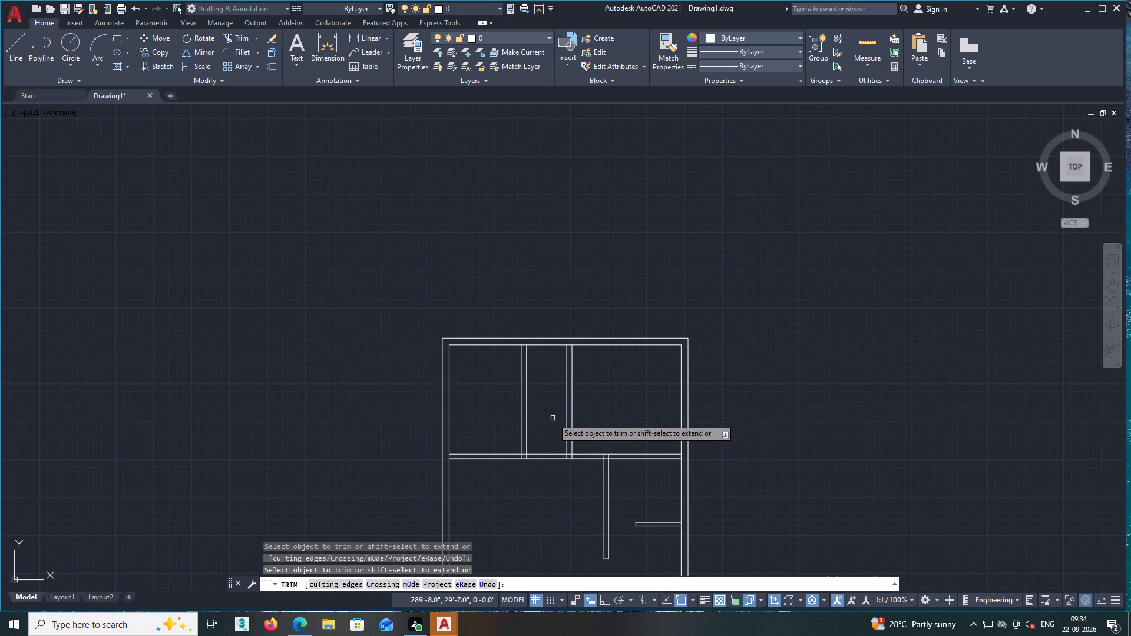
pyautogui.click(553, 418)
pyautogui.click(518, 412)
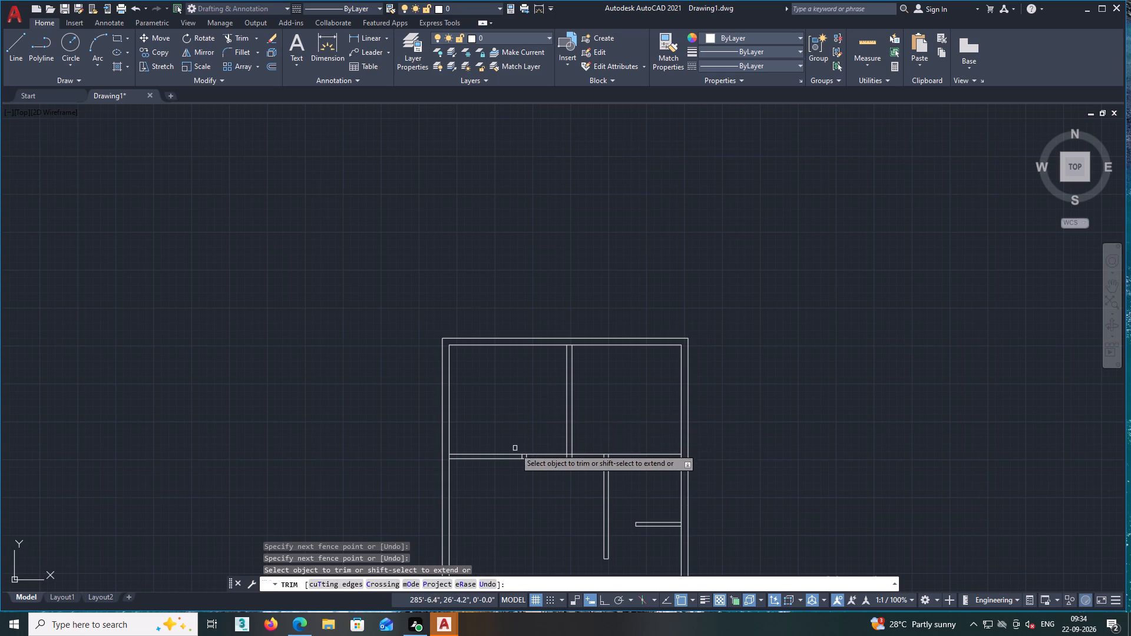
pyautogui.scroll(3, 514, 449)
pyautogui.scroll(1, 551, 485)
pyautogui.click(588, 479)
pyautogui.click(513, 488)
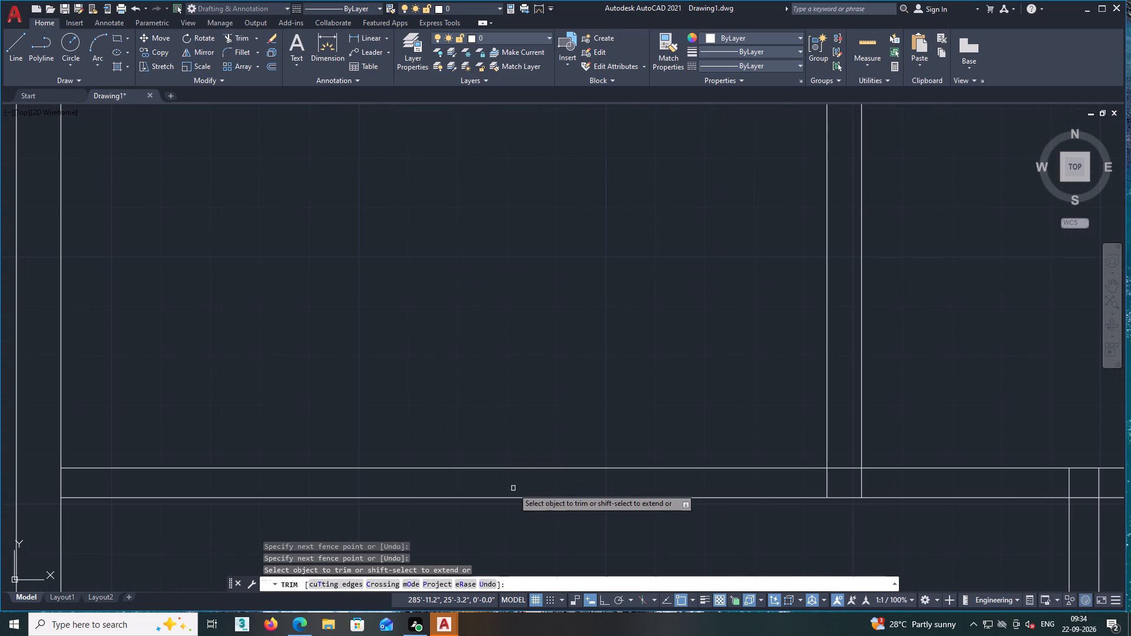
# Measure the widths and depths of the two northern rooms with quick measurement.
pyautogui.click(868, 41)
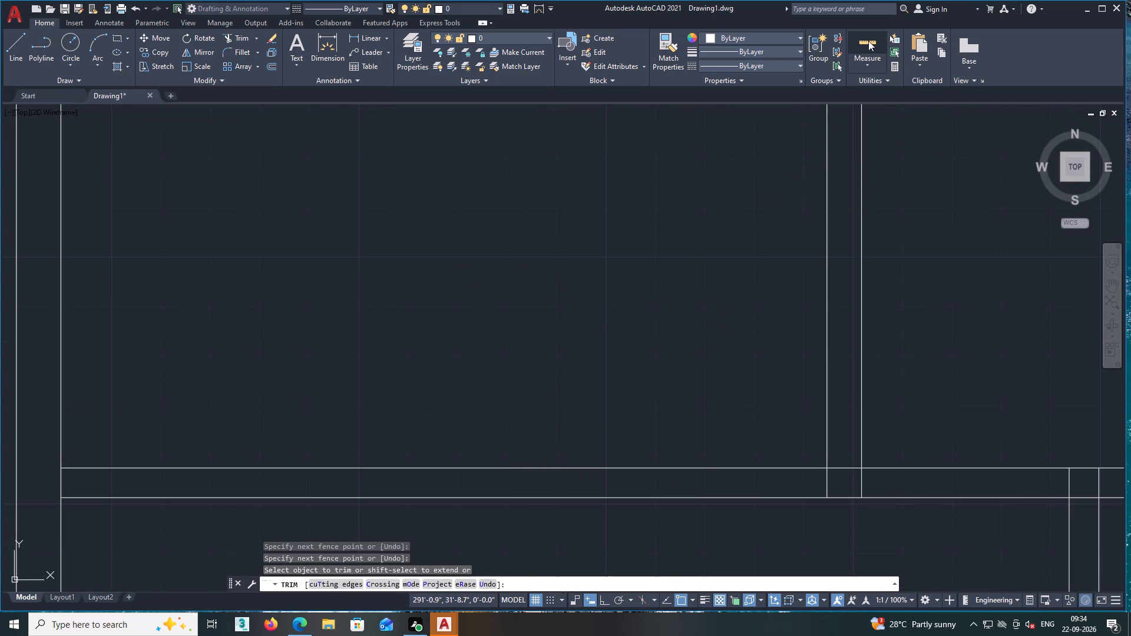
pyautogui.scroll(-1, 455, 289)
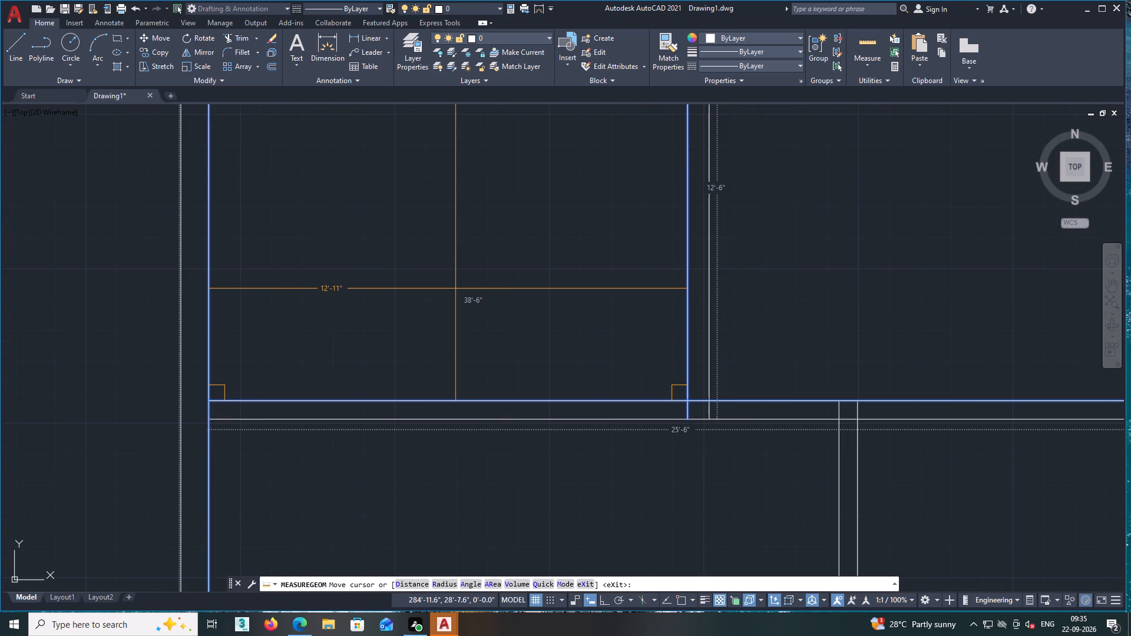
pyautogui.scroll(-1, 455, 289)
pyautogui.moveTo(684, 280); pyautogui.dragTo(657, 293, button='middle')
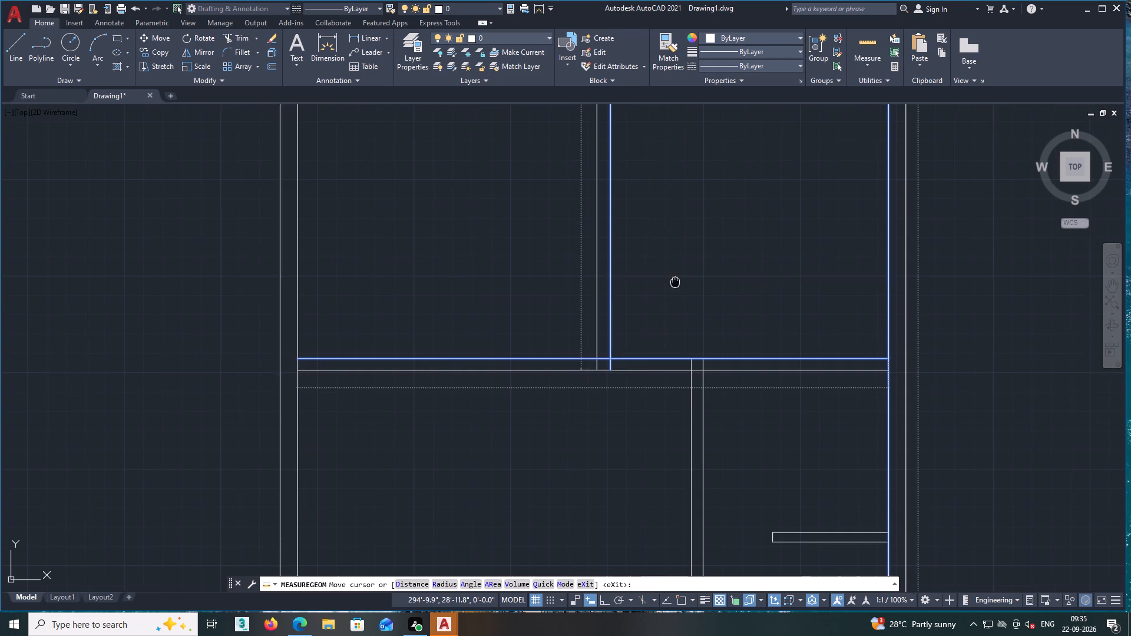
pyautogui.moveTo(657, 293); pyautogui.dragTo(626, 337, button='middle')
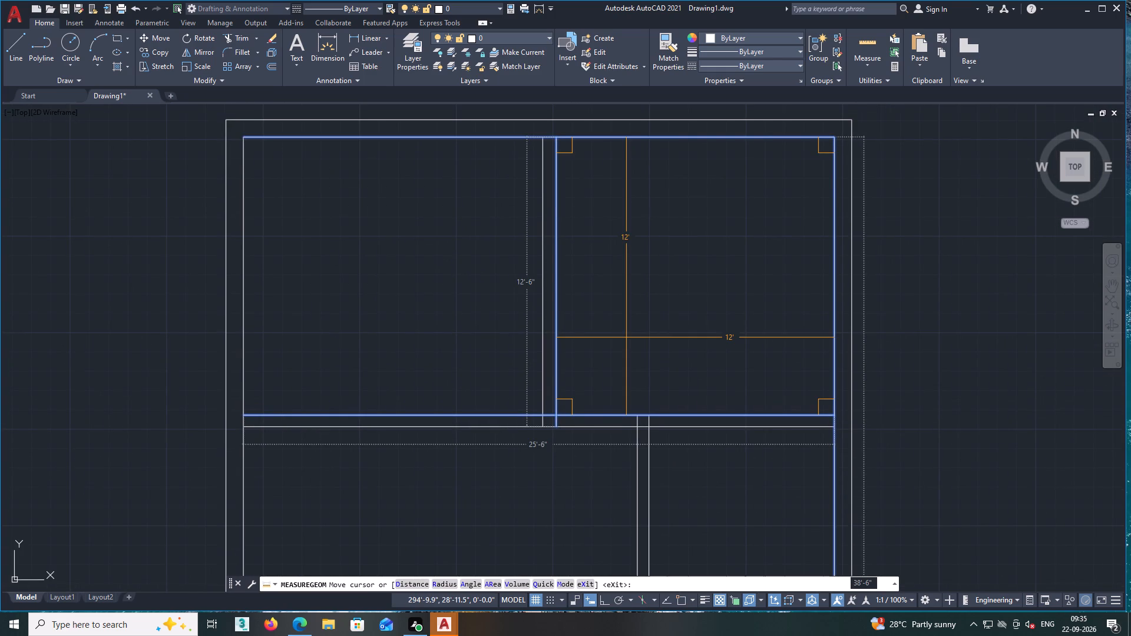
pyautogui.press('space')
# Trim the junction of the northern rooms' partition with the horizontal wall, removing the crossing wall segment and the partition's overlapping ends.
pyautogui.write('tr')
pyautogui.press('Return')
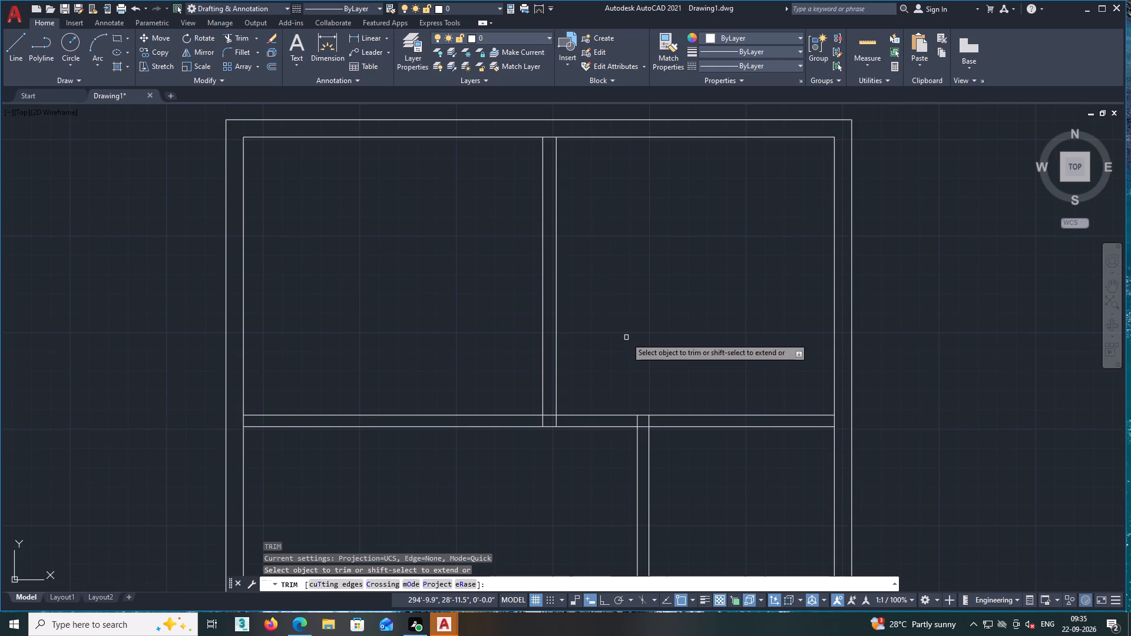
pyautogui.scroll(1, 573, 443)
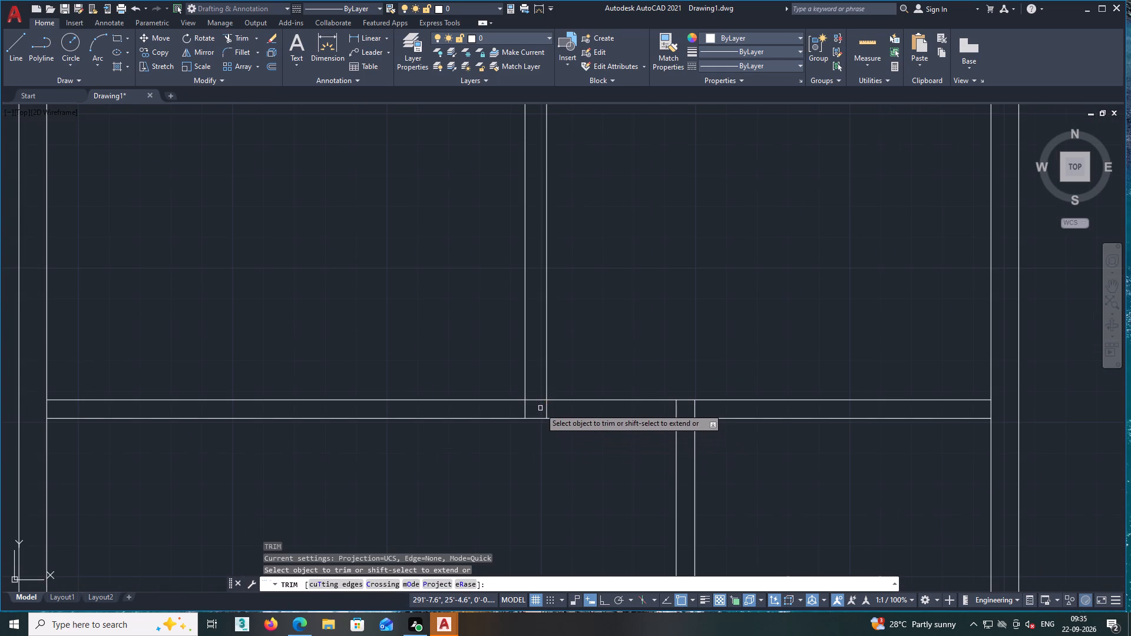
pyautogui.scroll(2, 540, 408)
pyautogui.click(524, 371)
pyautogui.click(529, 404)
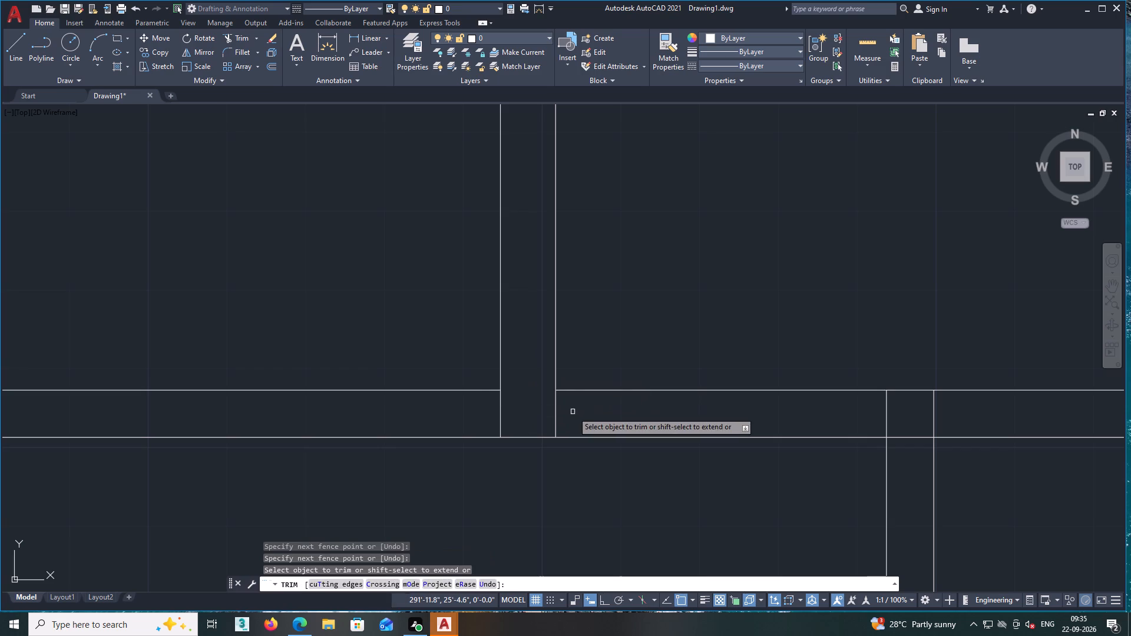
pyautogui.click(573, 412)
pyautogui.click(487, 416)
pyautogui.scroll(-3, 493, 423)
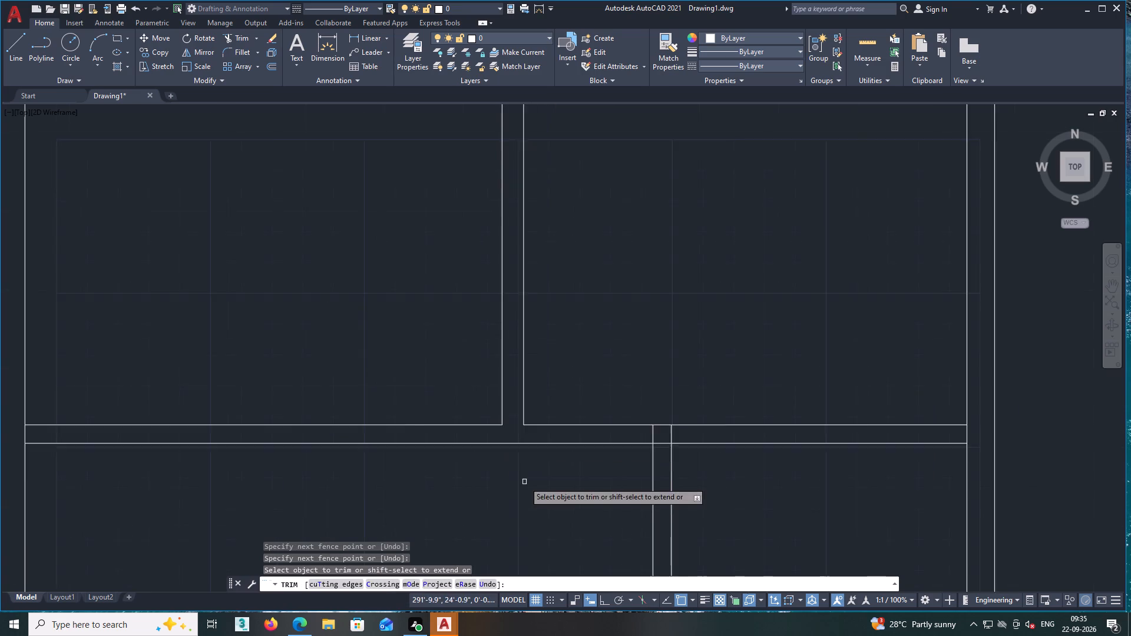
pyautogui.scroll(-1, 524, 482)
pyautogui.moveTo(537, 548); pyautogui.dragTo(574, 512, button='middle')
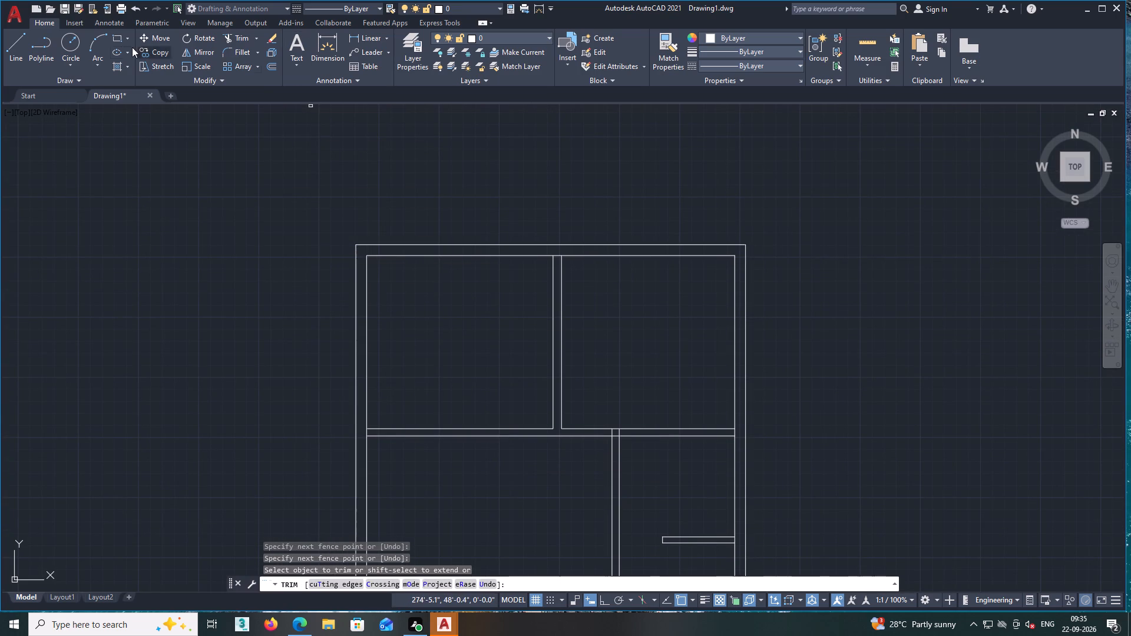
# With ortho on, draw a short vertical line across the horizontal wall just west of the northern rooms' partition.
pyautogui.click(16, 42)
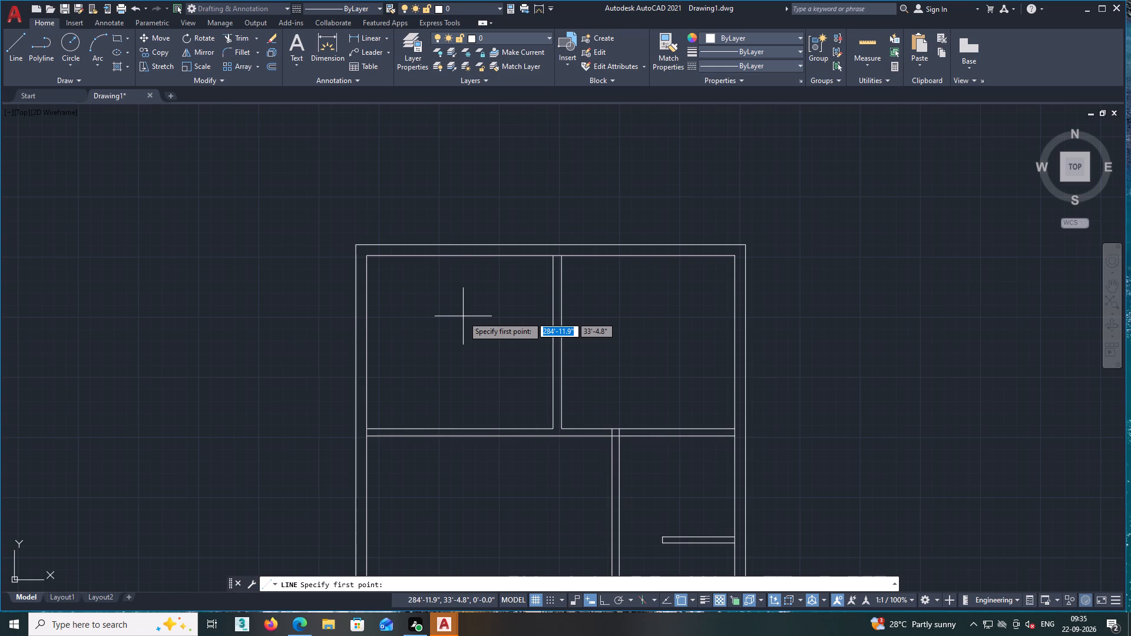
pyautogui.scroll(-2, 469, 345)
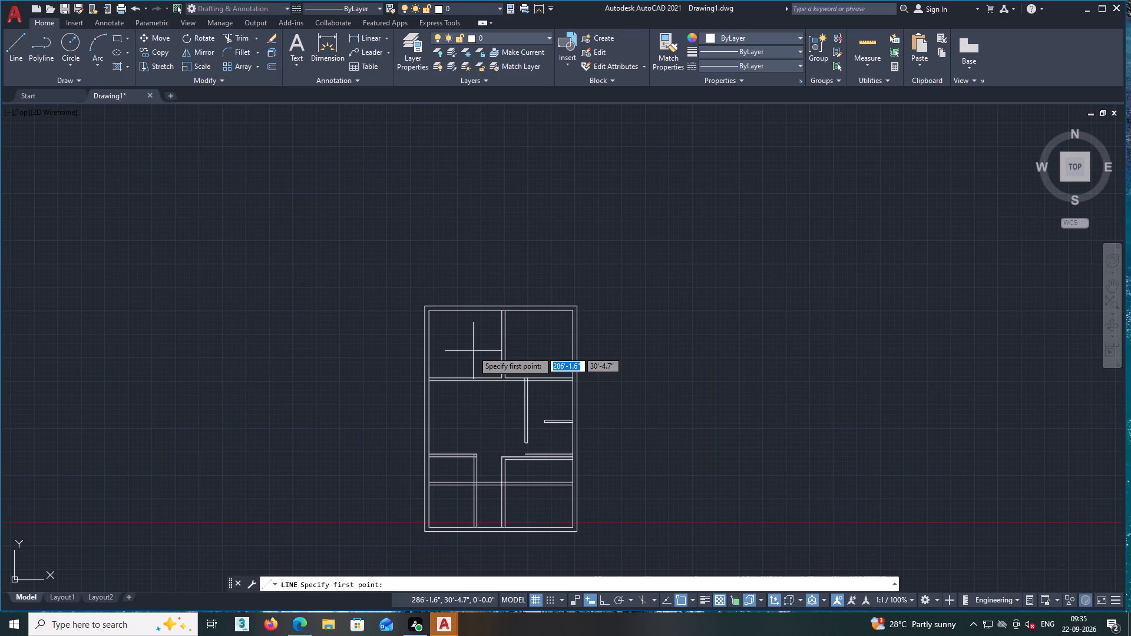
pyautogui.scroll(3, 496, 387)
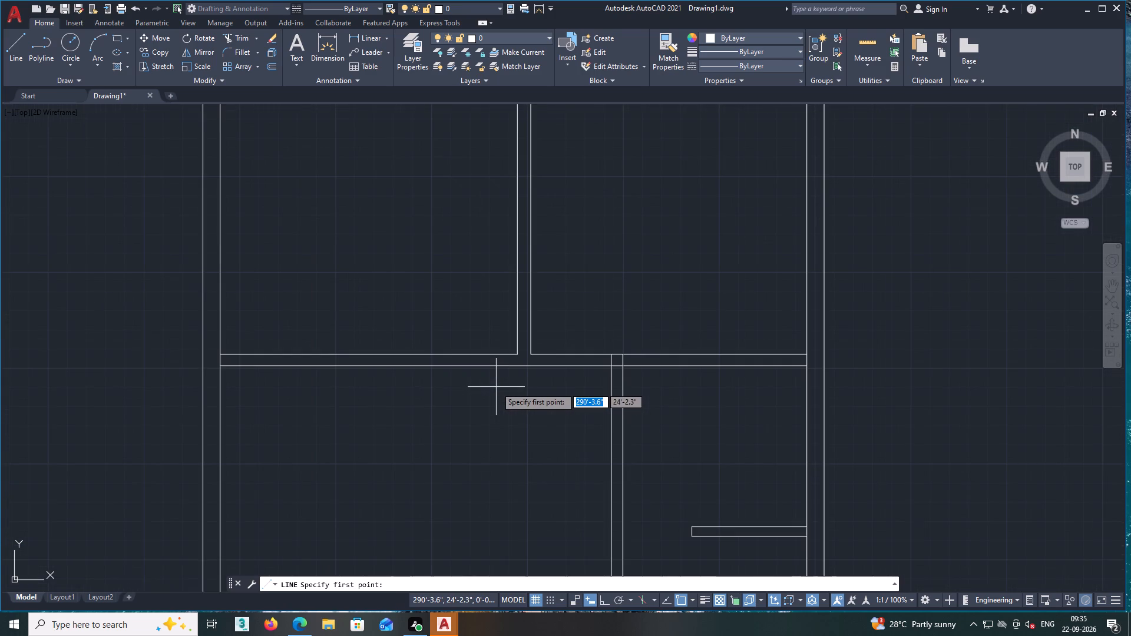
pyautogui.moveTo(496, 387); pyautogui.dragTo(469, 429, button='middle')
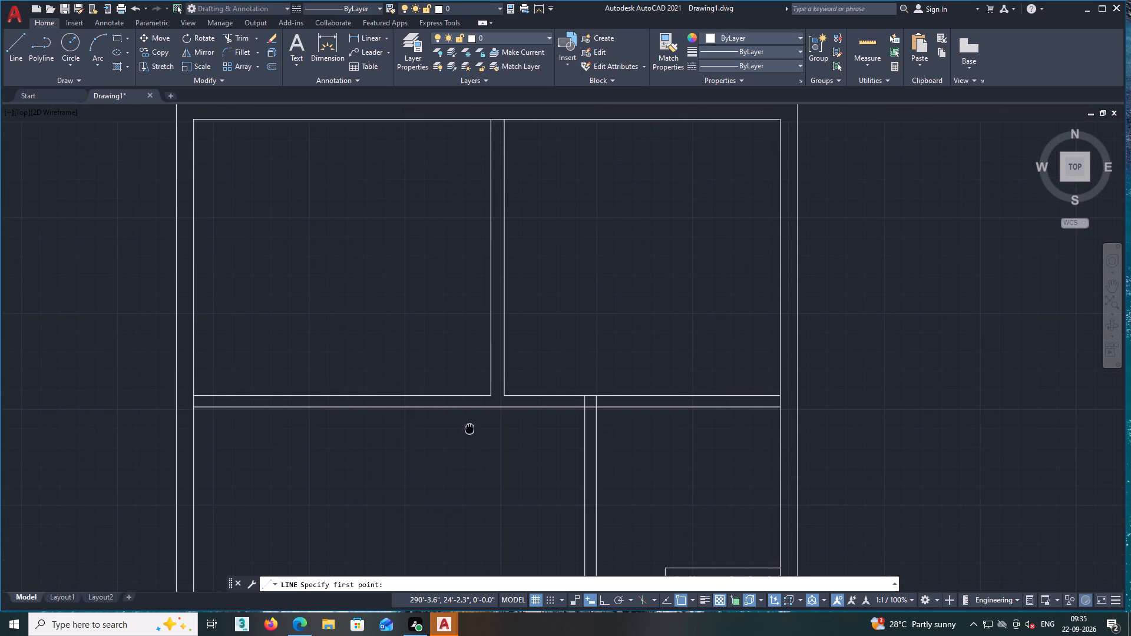
pyautogui.moveTo(469, 429); pyautogui.dragTo(469, 429, button='middle')
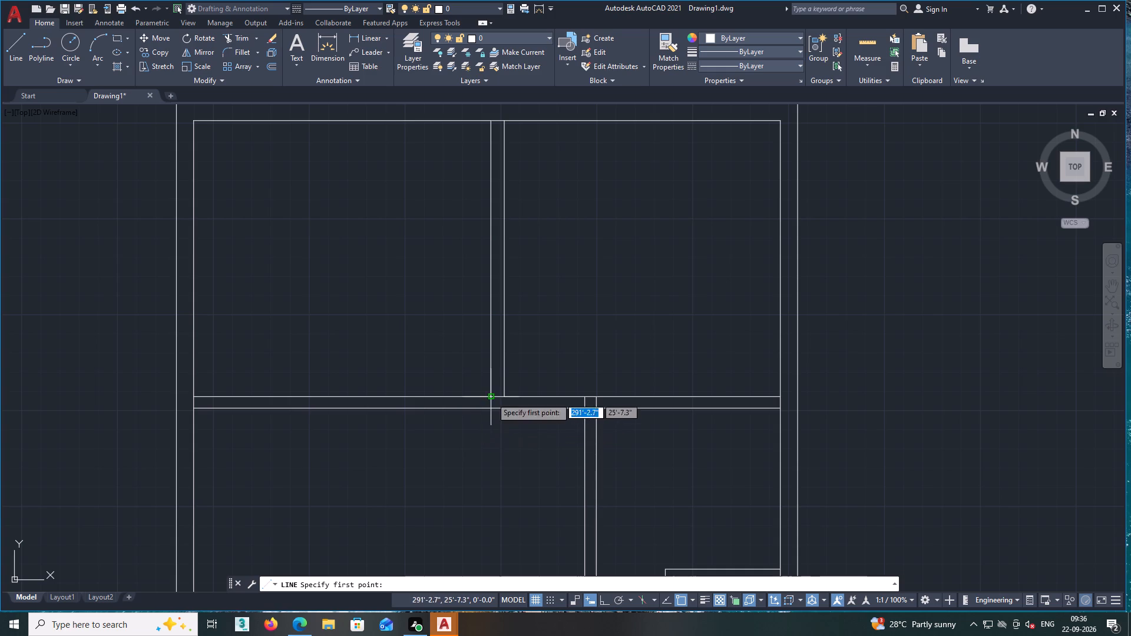
pyautogui.moveTo(492, 468); pyautogui.dragTo(547, 462, button='middle')
pyautogui.scroll(1, 561, 440)
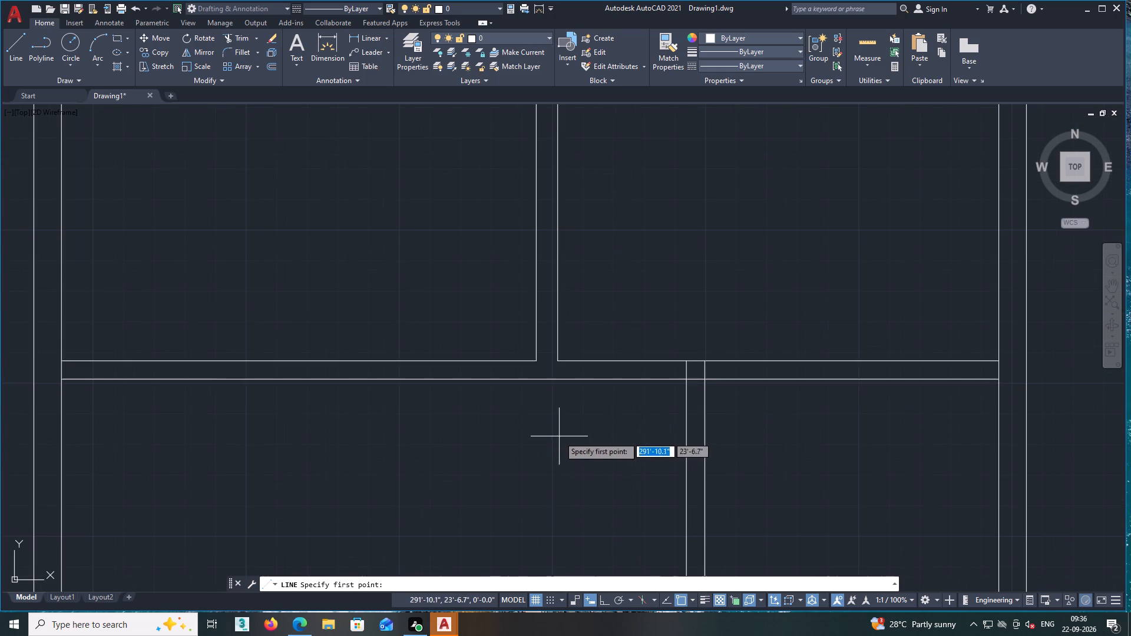
pyautogui.scroll(2, 521, 370)
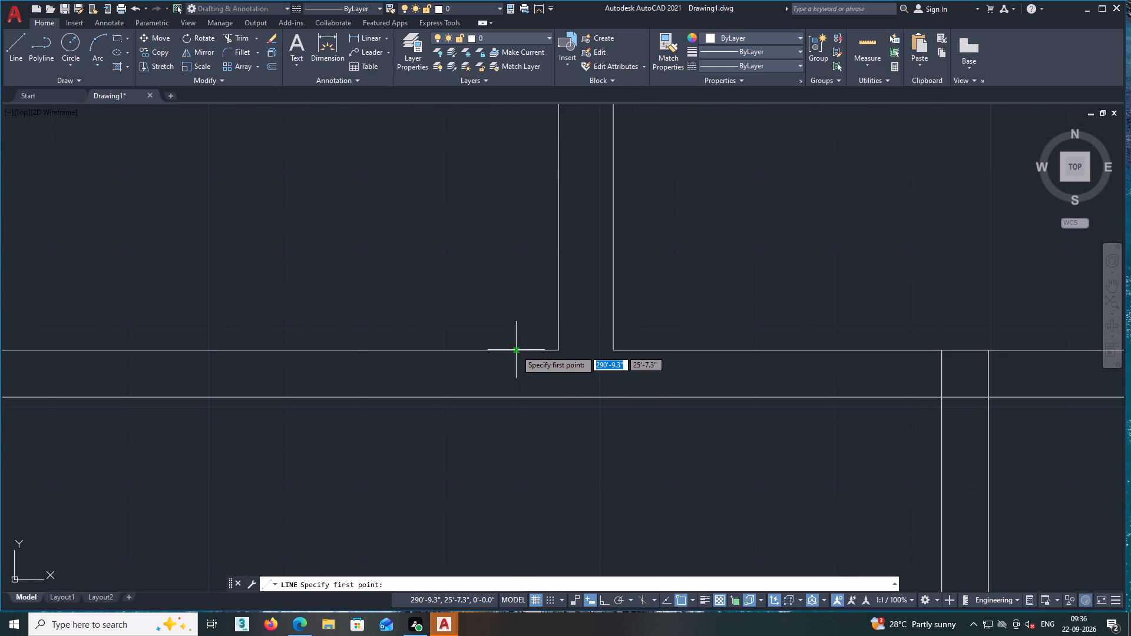
pyautogui.click(516, 350)
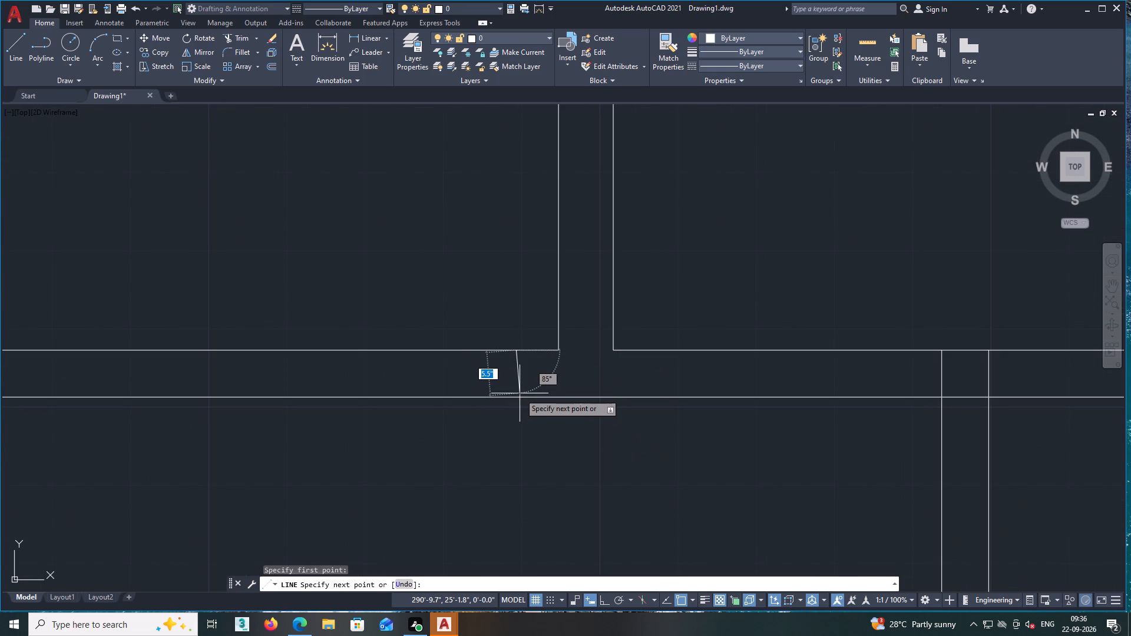
pyautogui.press('F8')
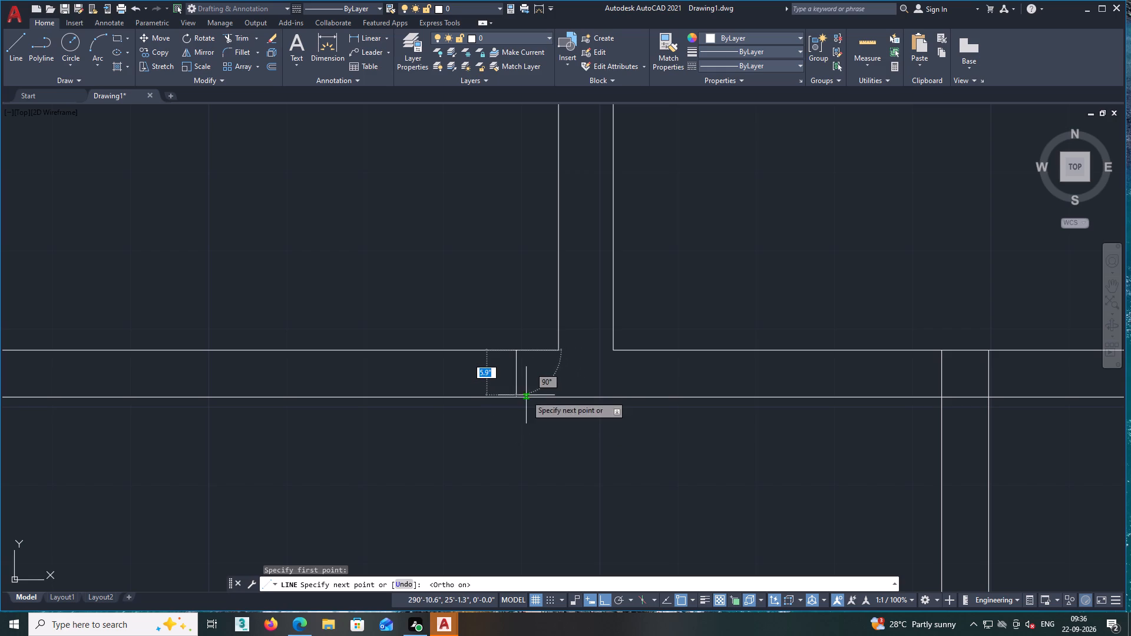
pyautogui.click(517, 396)
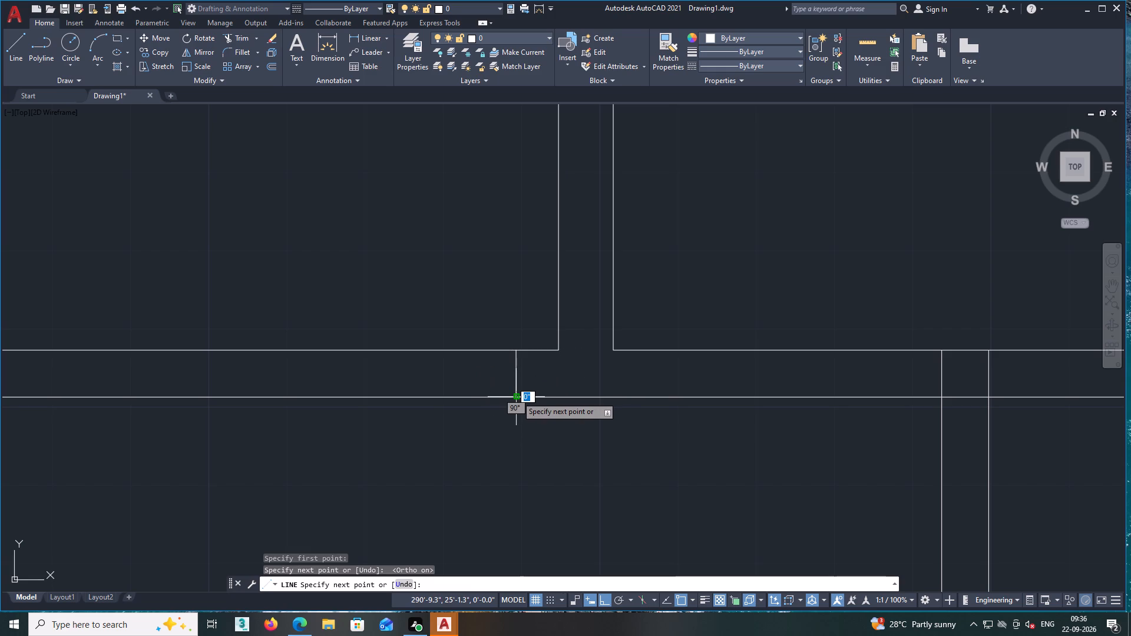
pyautogui.press('Escape')
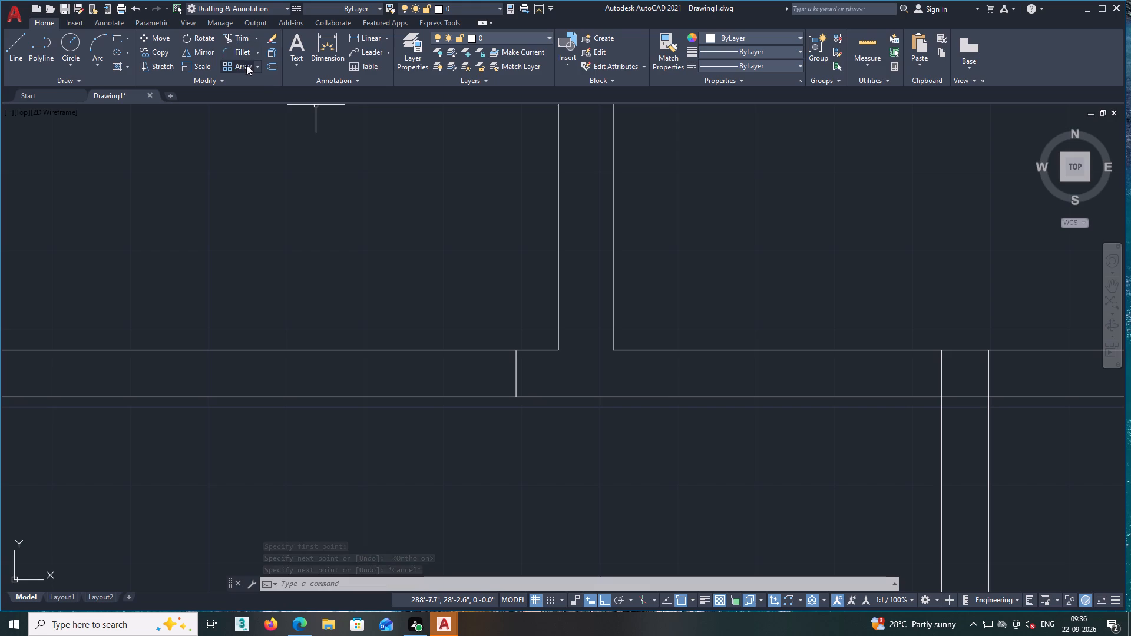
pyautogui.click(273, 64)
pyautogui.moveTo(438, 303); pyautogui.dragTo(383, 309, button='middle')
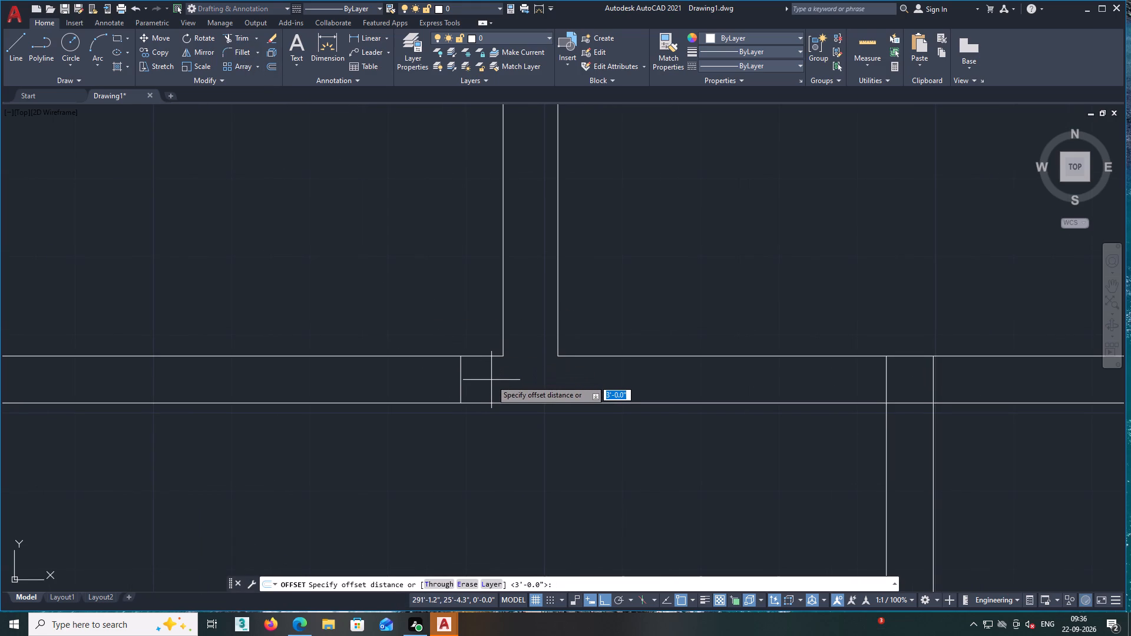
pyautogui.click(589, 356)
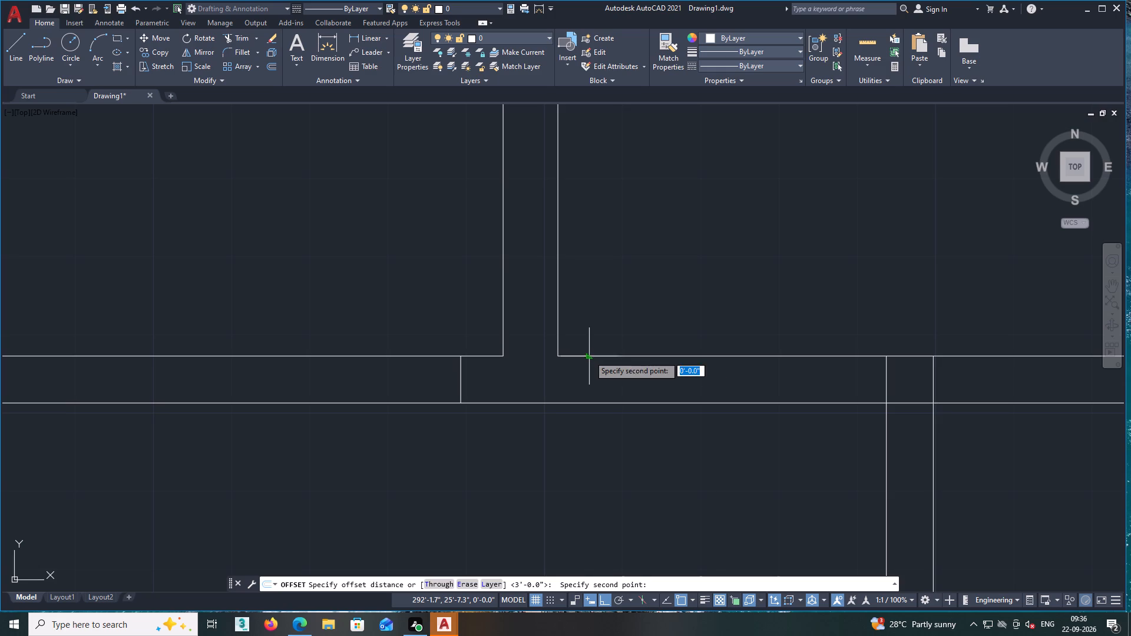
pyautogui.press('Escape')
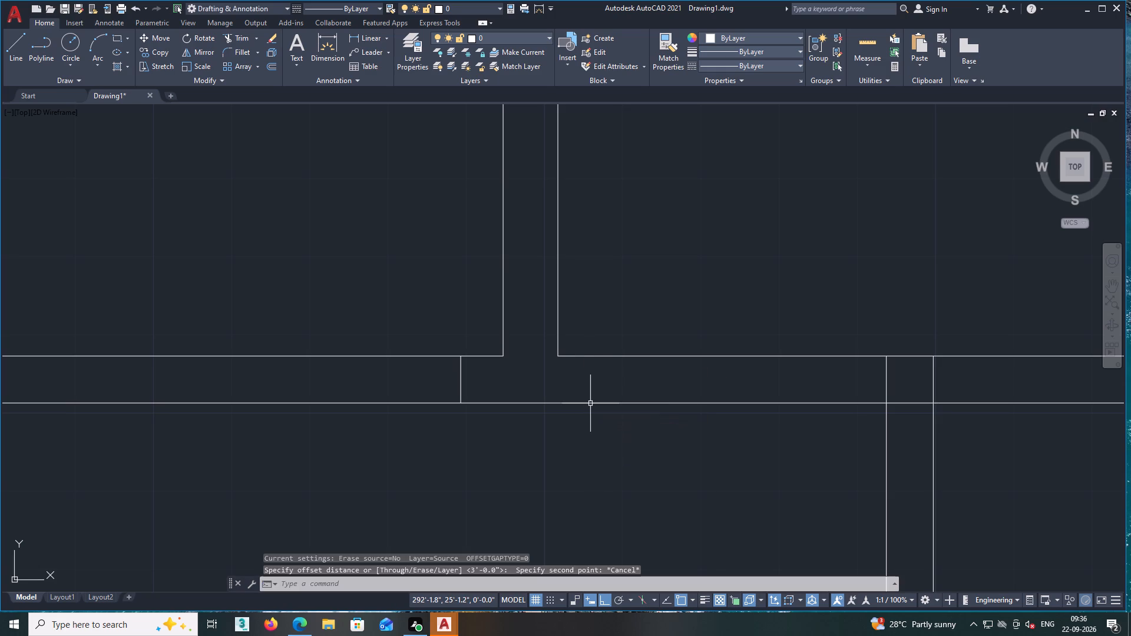
# Draw a matching short vertical line across the horizontal wall just east of the northern rooms' partition.
pyautogui.click(15, 45)
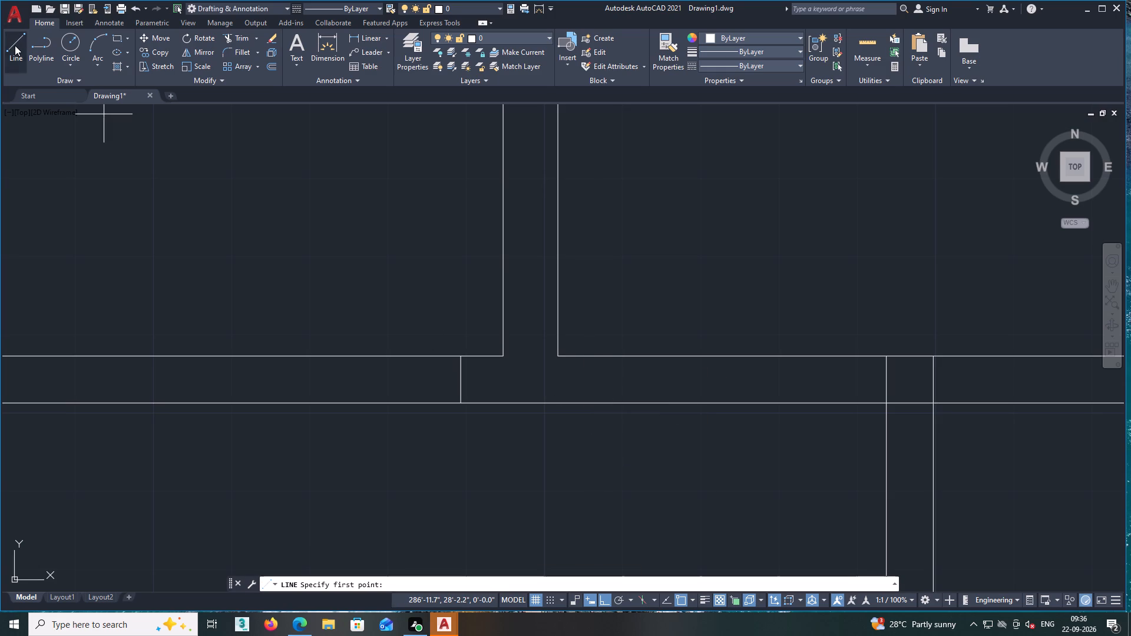
pyautogui.click(598, 357)
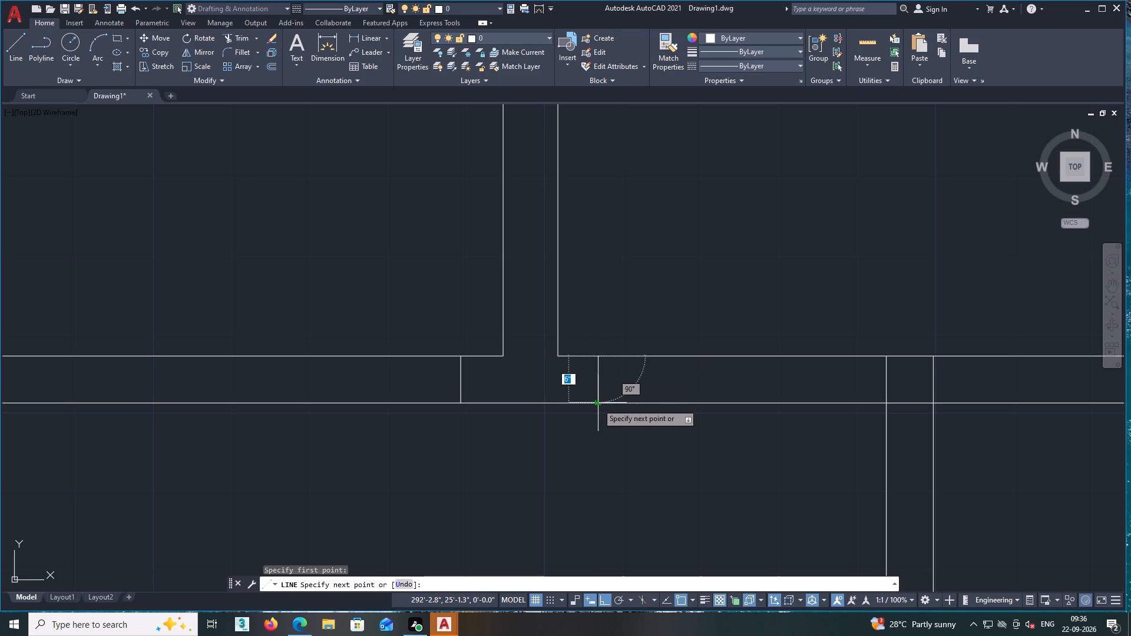
pyautogui.click(597, 403)
pyautogui.press('Escape')
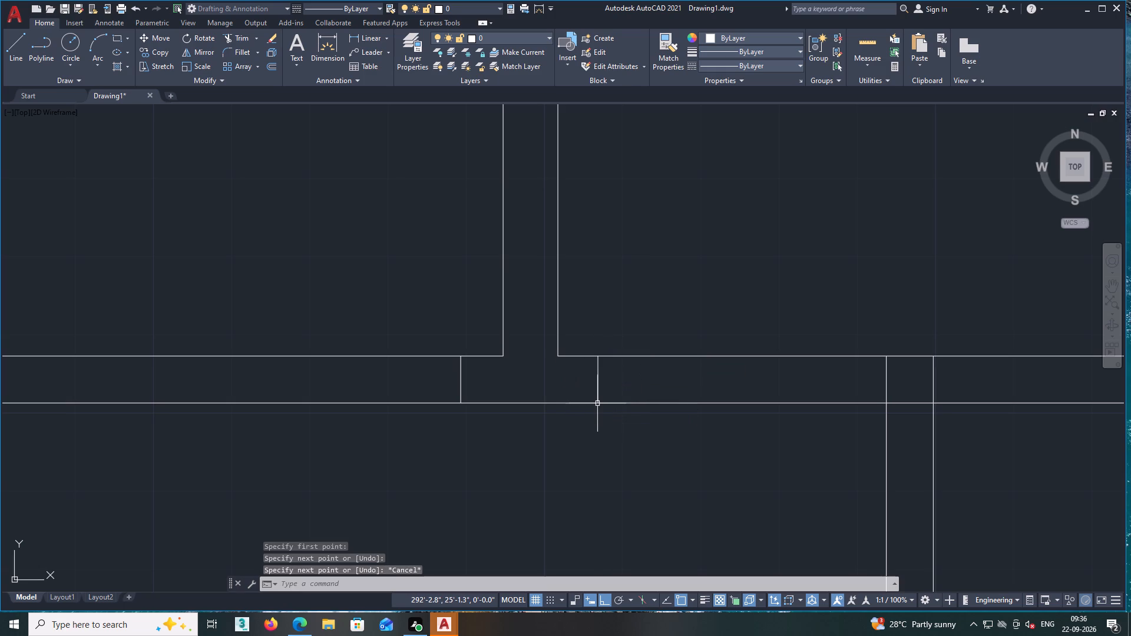
# Offset the short line west of the northern partition 3' to the west to mark the northwest room's door opening.
pyautogui.scroll(-1, 561, 427)
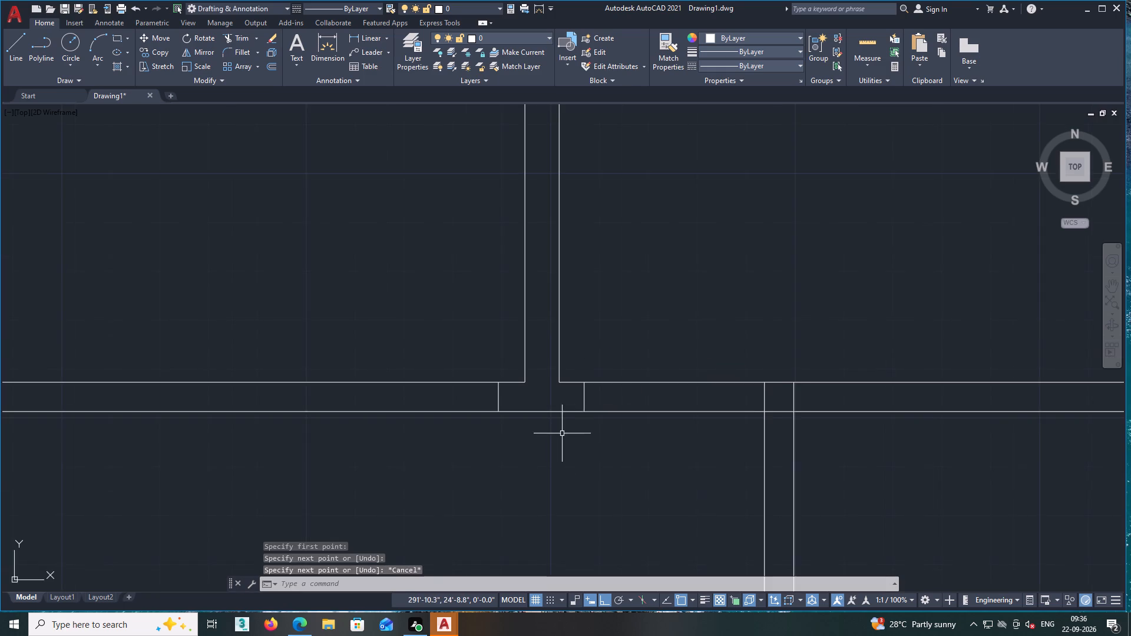
pyautogui.moveTo(563, 436); pyautogui.dragTo(678, 352, button='middle')
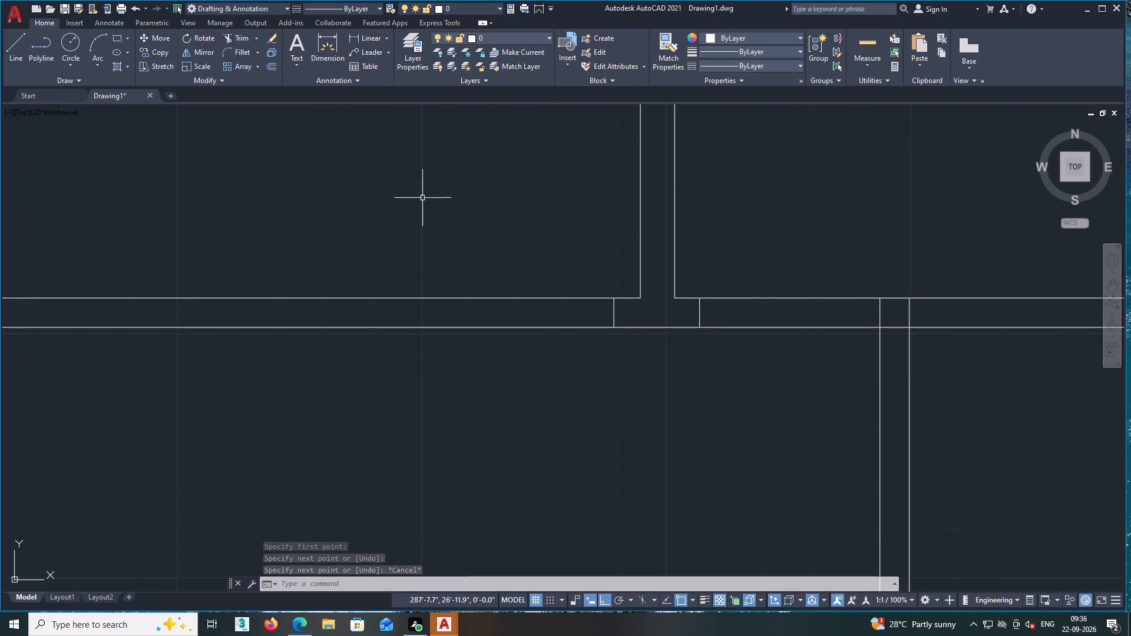
pyautogui.click(274, 65)
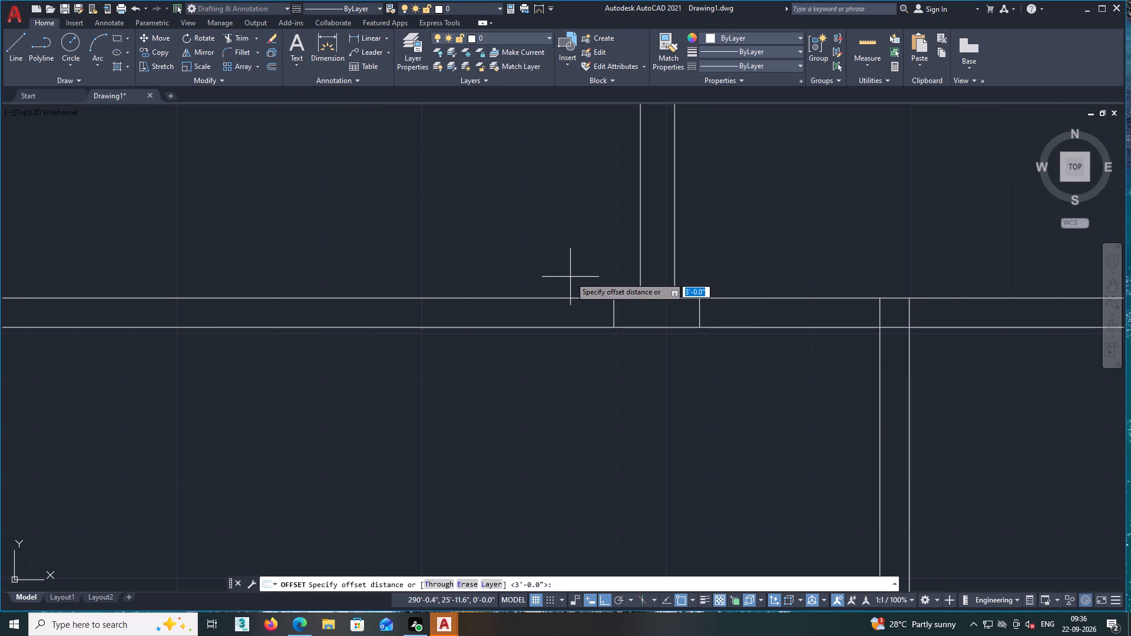
pyautogui.press('Return')
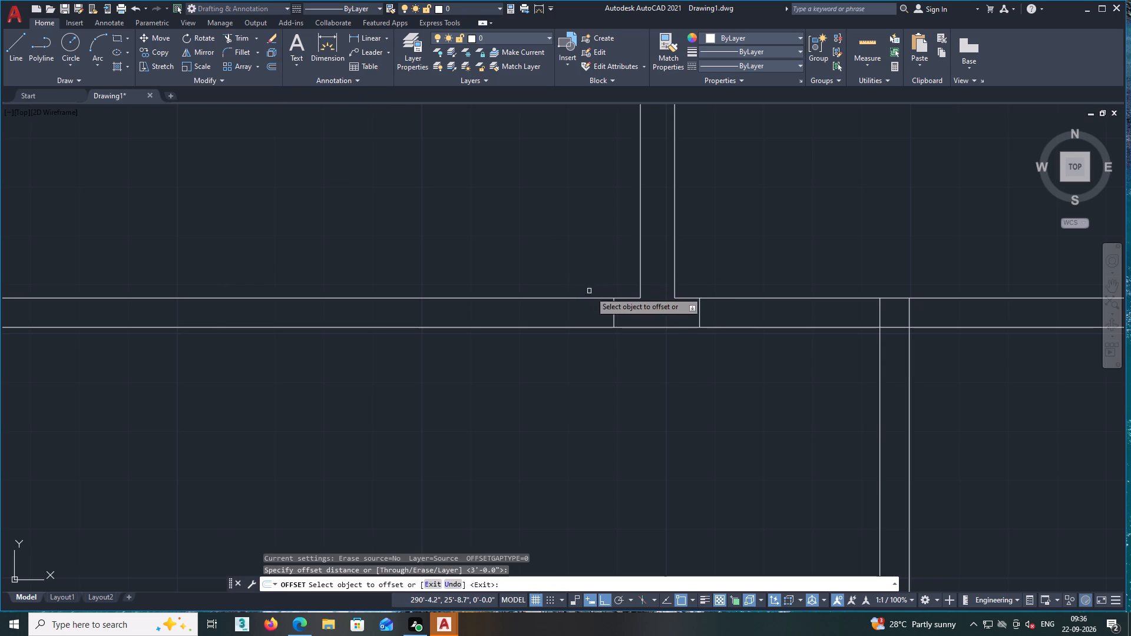
pyautogui.click(615, 311)
pyautogui.click(524, 320)
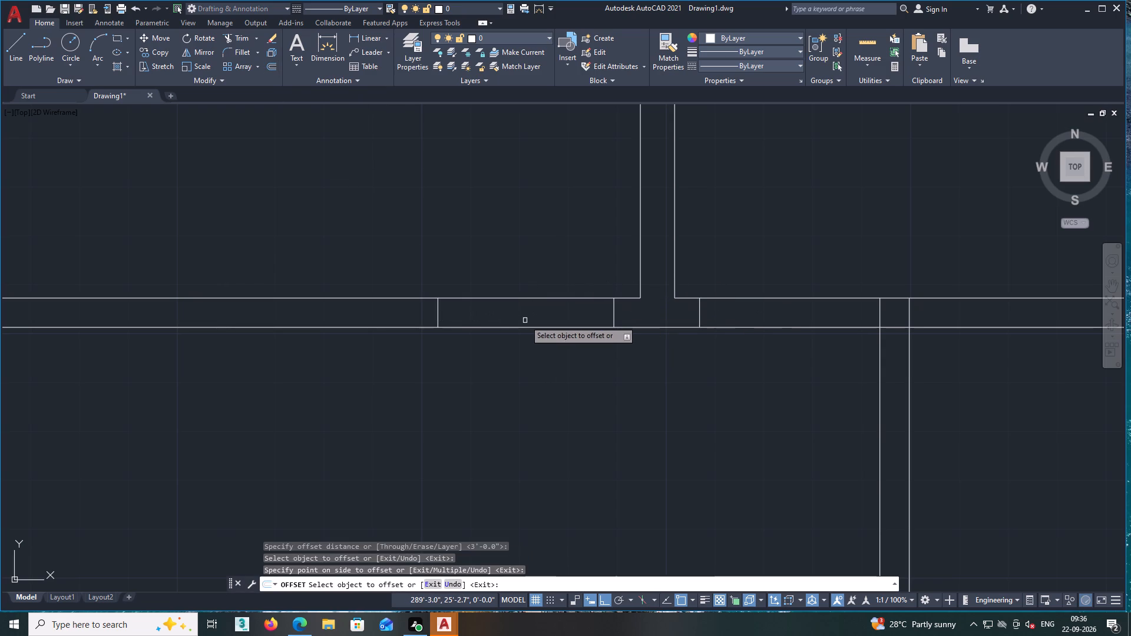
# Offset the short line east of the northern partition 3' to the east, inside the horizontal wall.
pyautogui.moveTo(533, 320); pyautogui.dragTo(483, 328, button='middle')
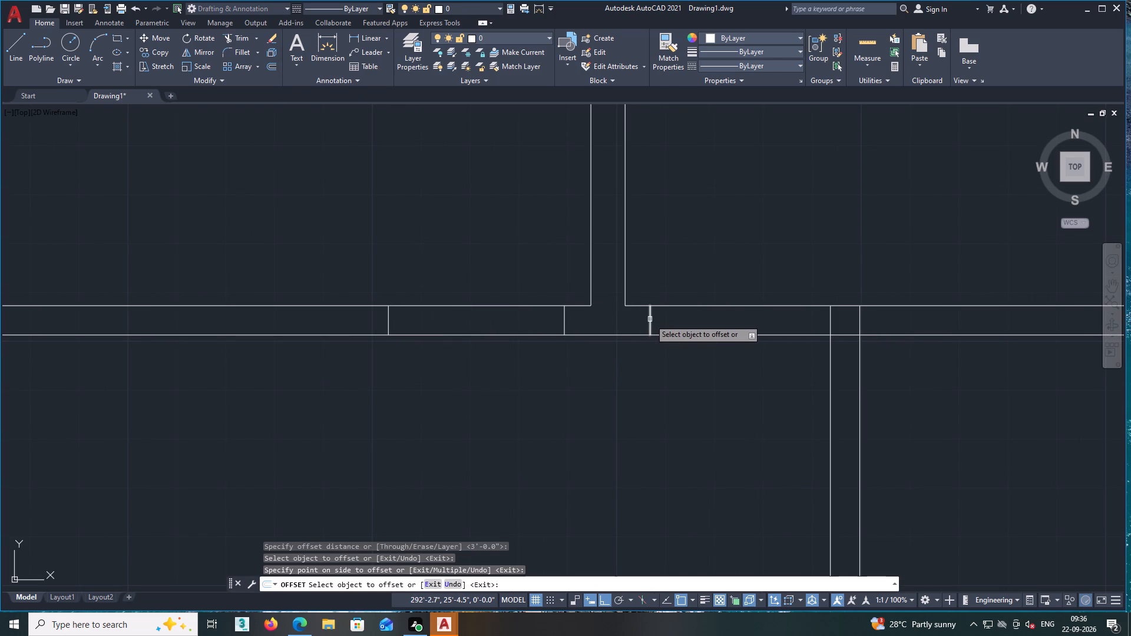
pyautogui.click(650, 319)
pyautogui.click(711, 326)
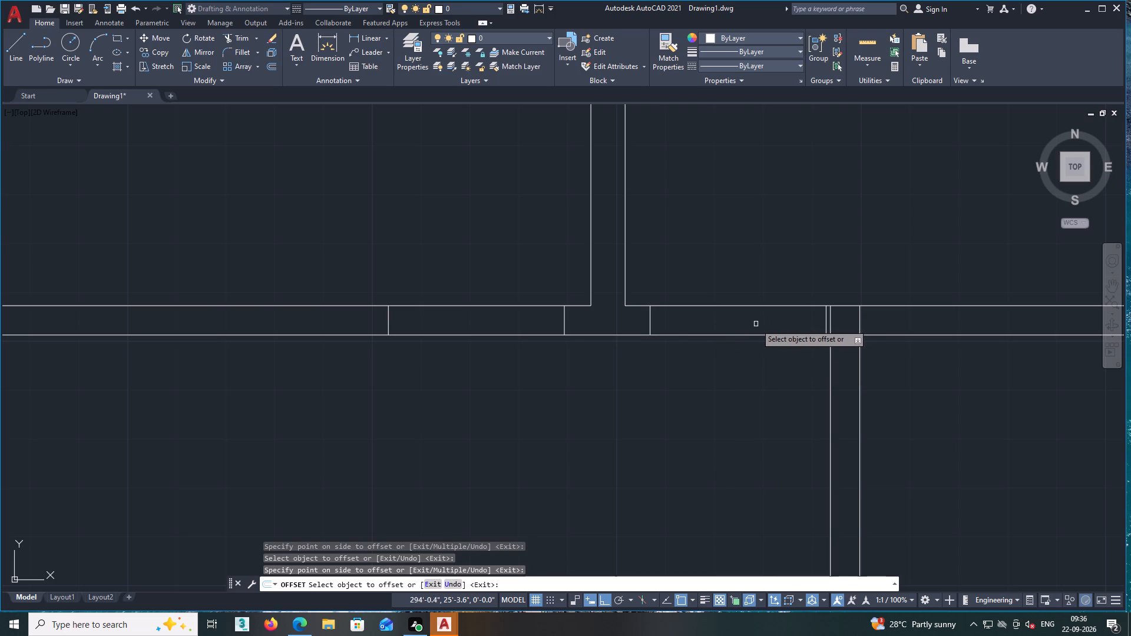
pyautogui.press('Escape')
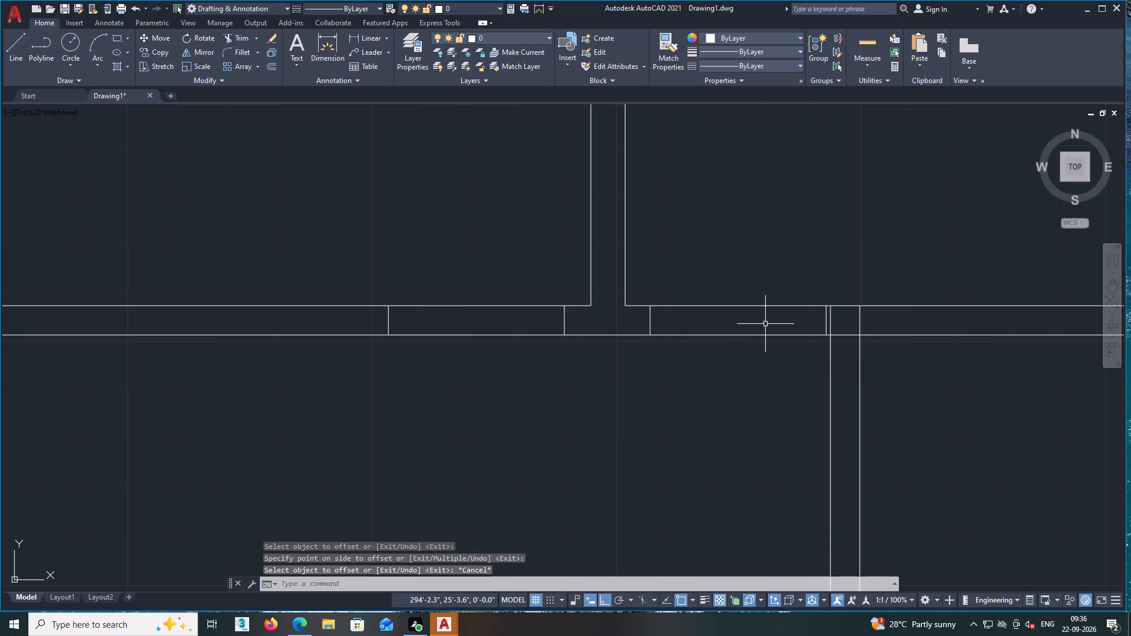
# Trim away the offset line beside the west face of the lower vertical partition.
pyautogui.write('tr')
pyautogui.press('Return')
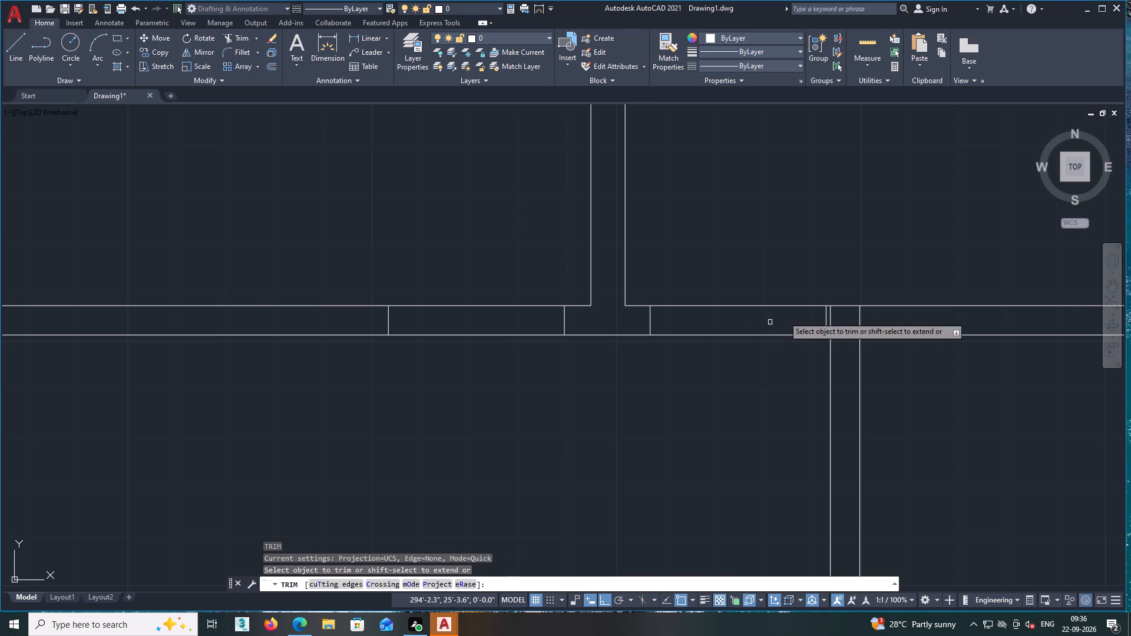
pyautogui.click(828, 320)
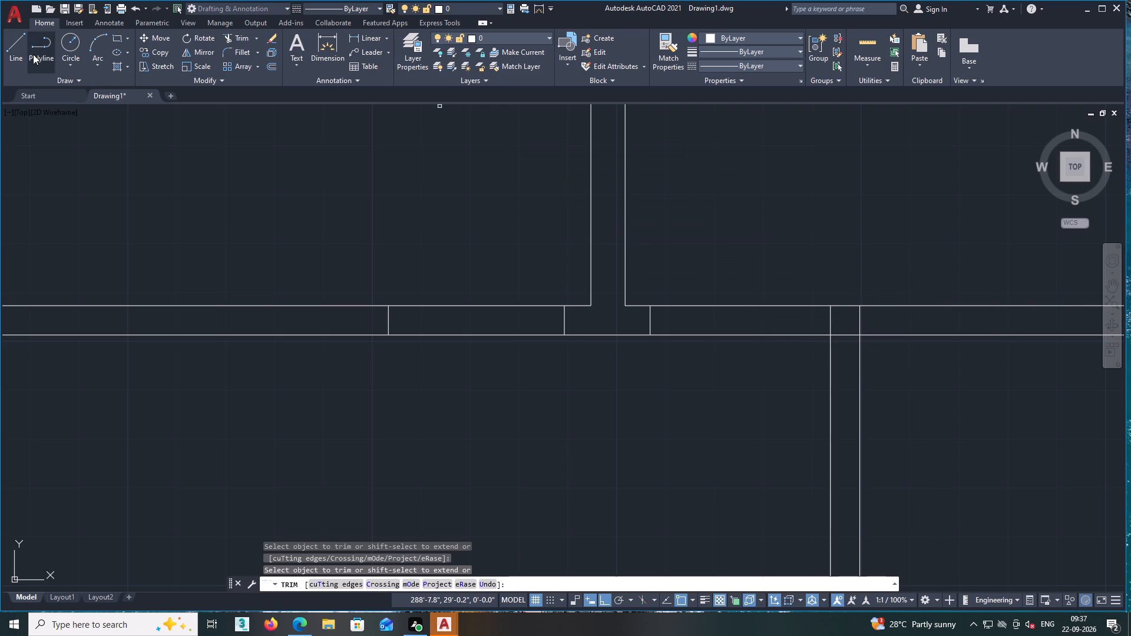
# Draw a short vertical line across the horizontal wall just west of the lower vertical partition as the northeast opening's jamb.
pyautogui.click(18, 40)
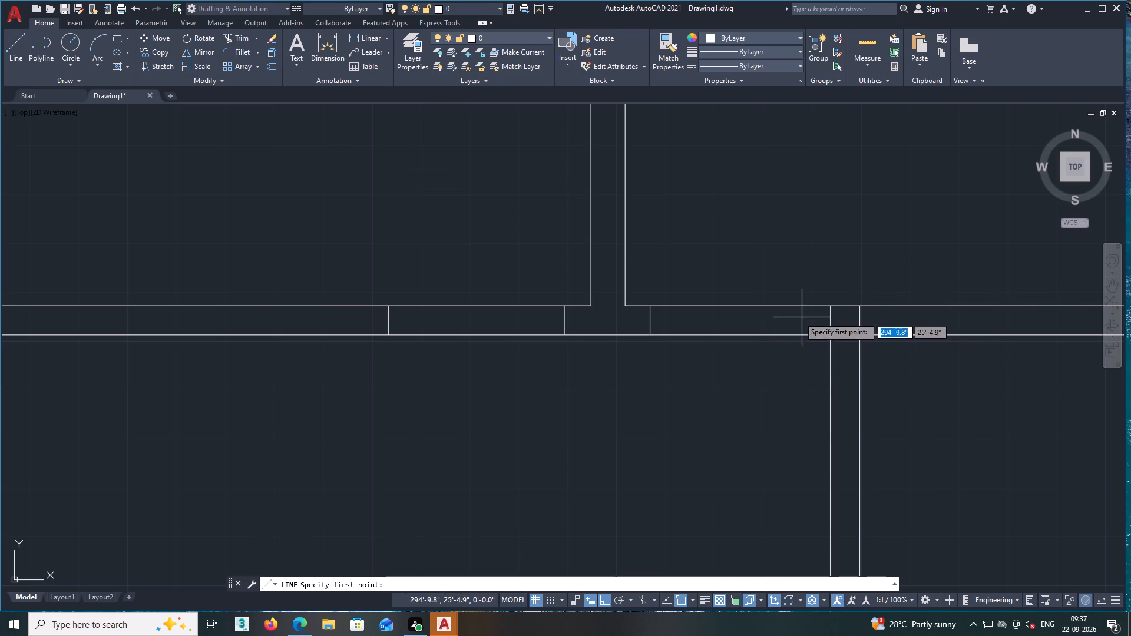
pyautogui.moveTo(796, 317); pyautogui.dragTo(573, 318, button='middle')
pyautogui.scroll(4, 605, 325)
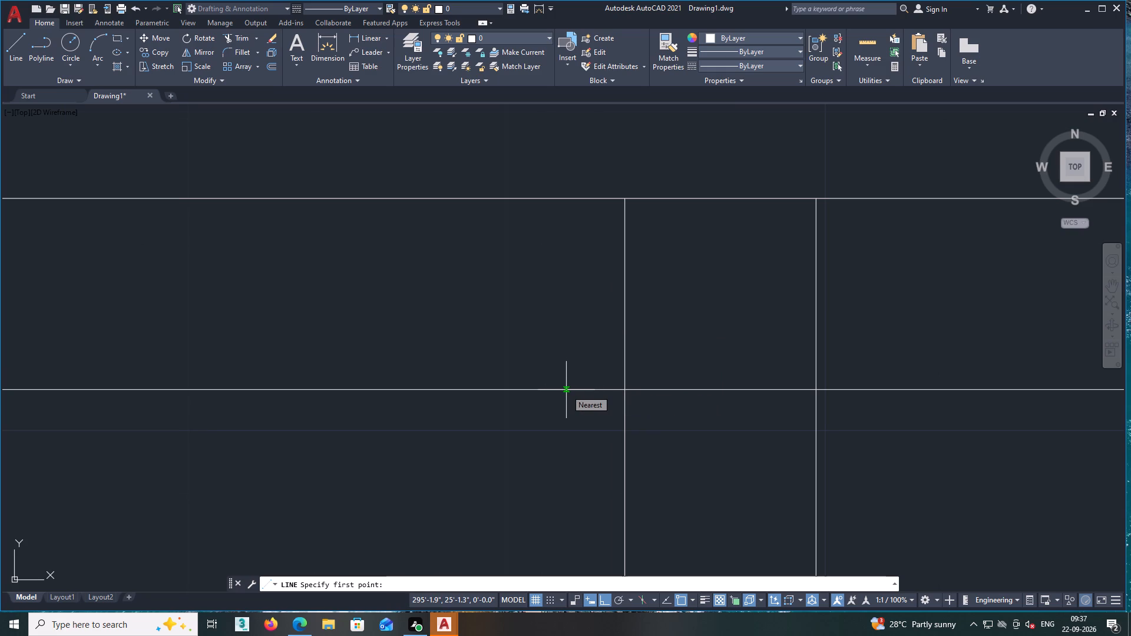
pyautogui.click(566, 390)
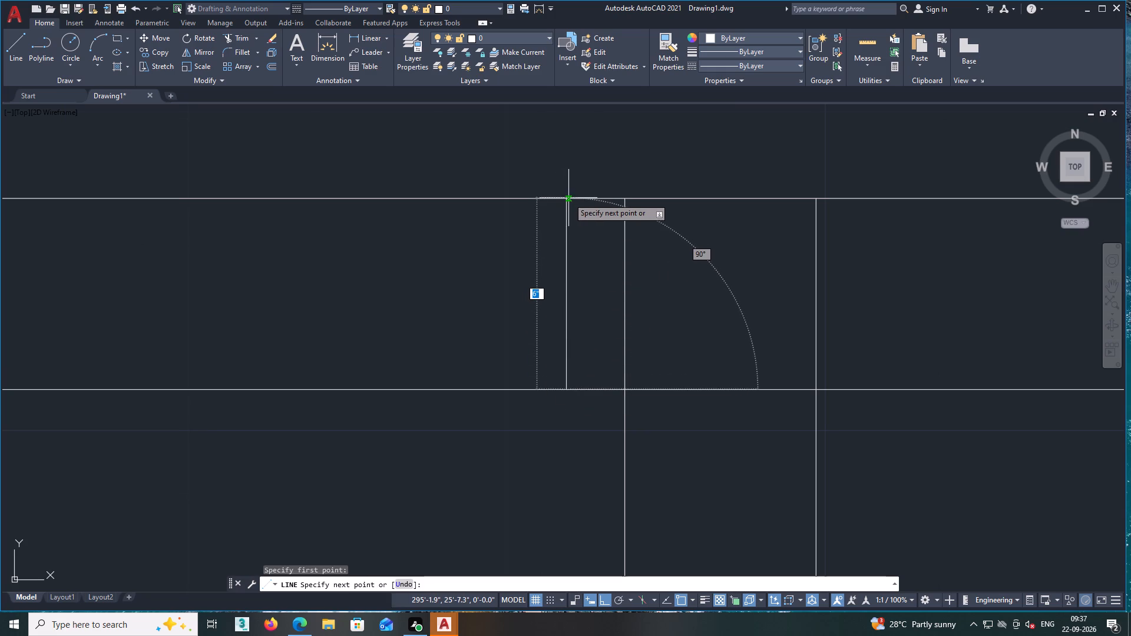
pyautogui.click(567, 198)
pyautogui.press('Escape')
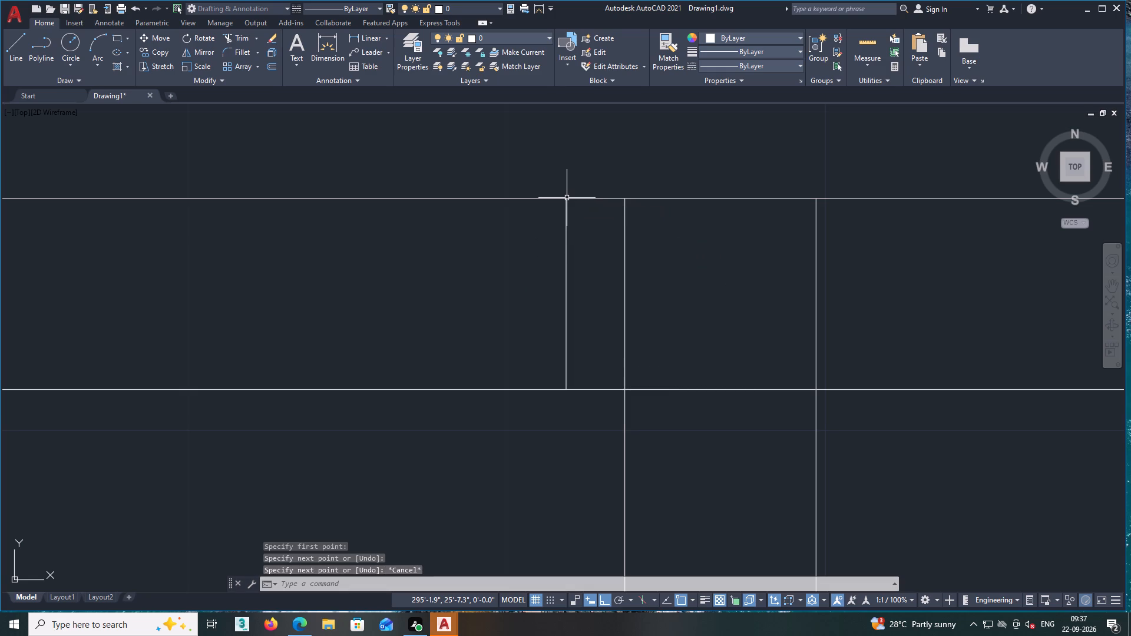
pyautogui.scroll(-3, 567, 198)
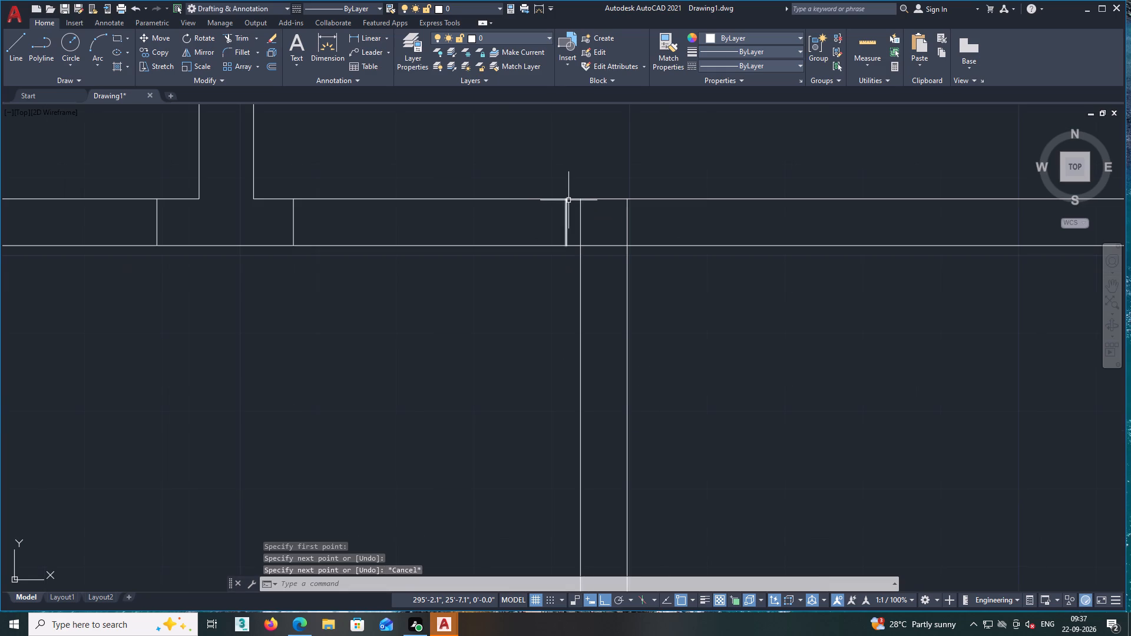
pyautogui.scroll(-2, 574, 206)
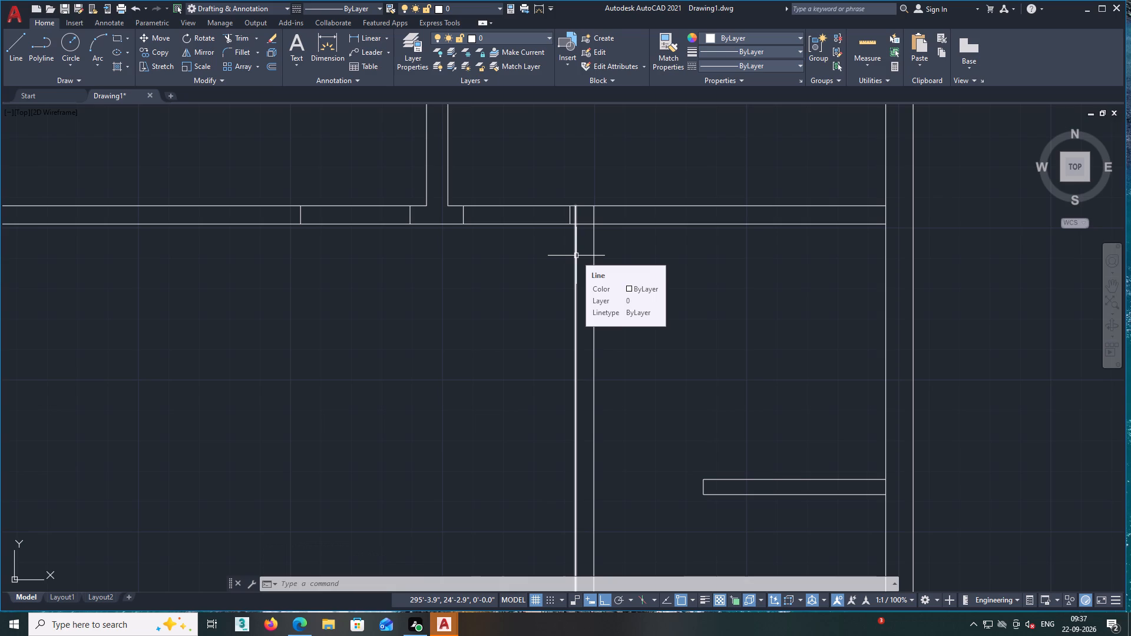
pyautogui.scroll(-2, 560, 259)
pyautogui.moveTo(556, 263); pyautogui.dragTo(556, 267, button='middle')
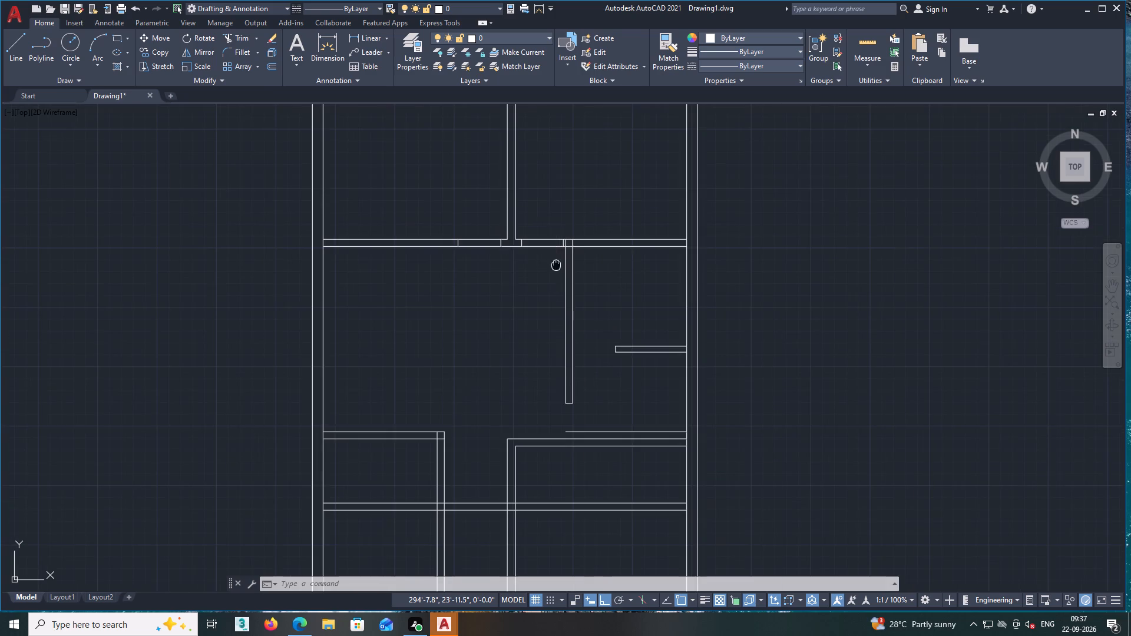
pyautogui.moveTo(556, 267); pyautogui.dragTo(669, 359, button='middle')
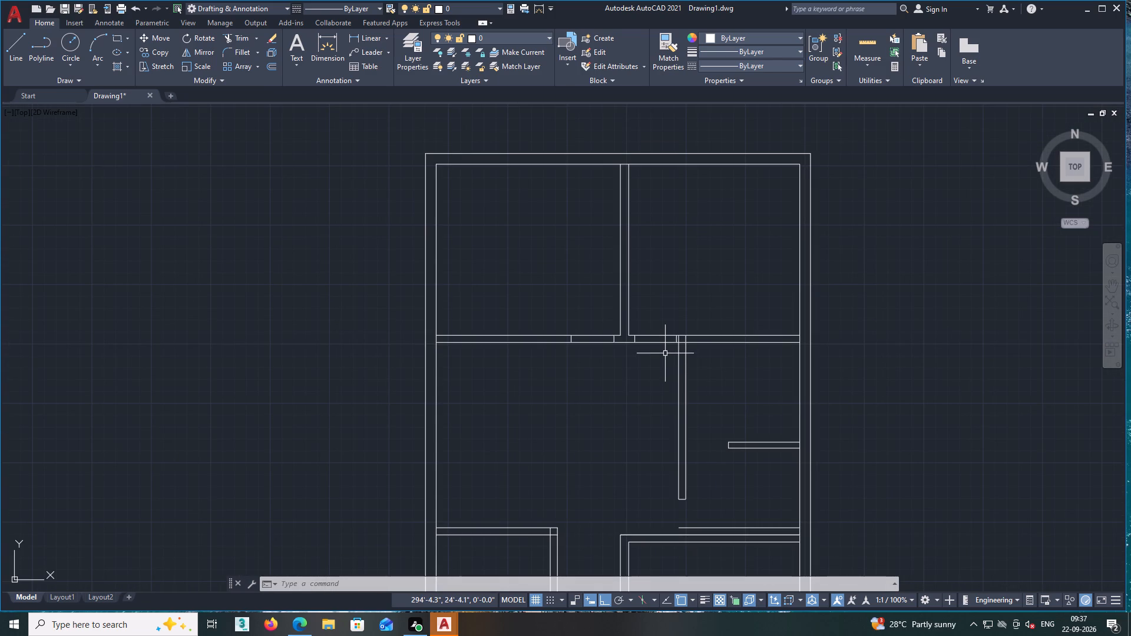
# Trim the lower vertical partition's lines inside the horizontal wall and the wall's south line between them to open the T-junction.
pyautogui.scroll(2, 663, 349)
pyautogui.scroll(3, 723, 345)
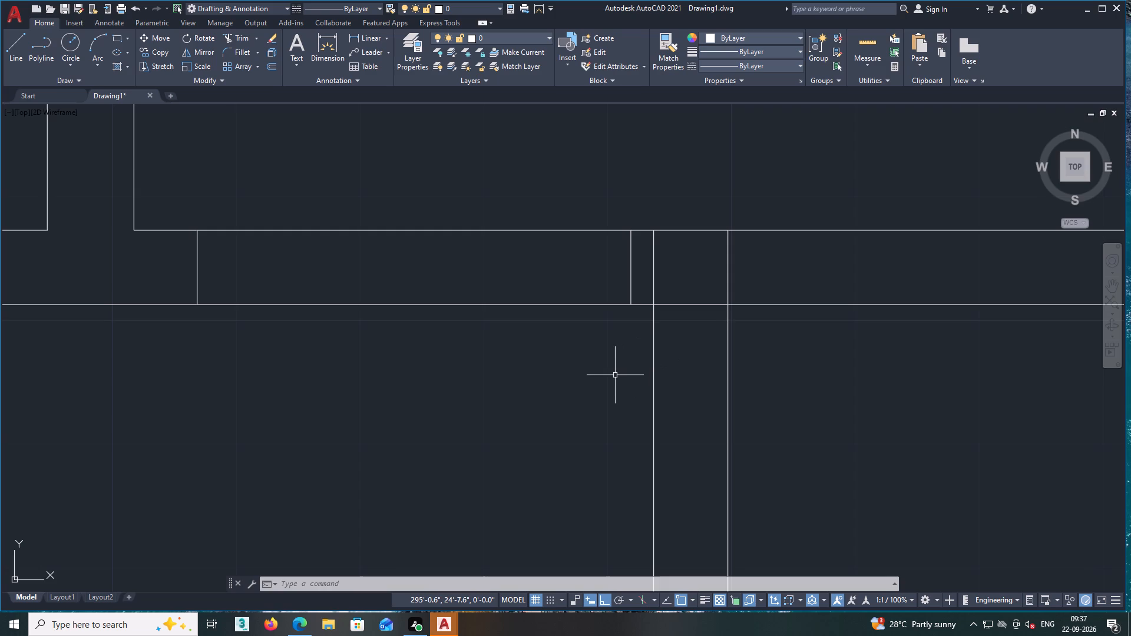
pyautogui.write('tr')
pyautogui.press('Return')
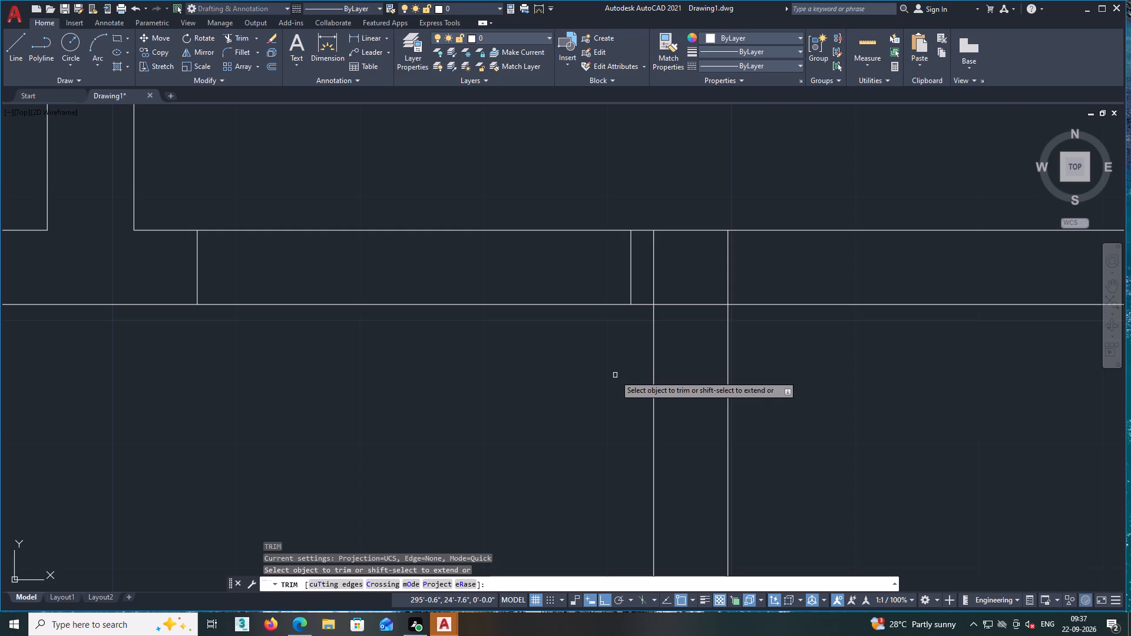
pyautogui.click(646, 267)
pyautogui.click(766, 256)
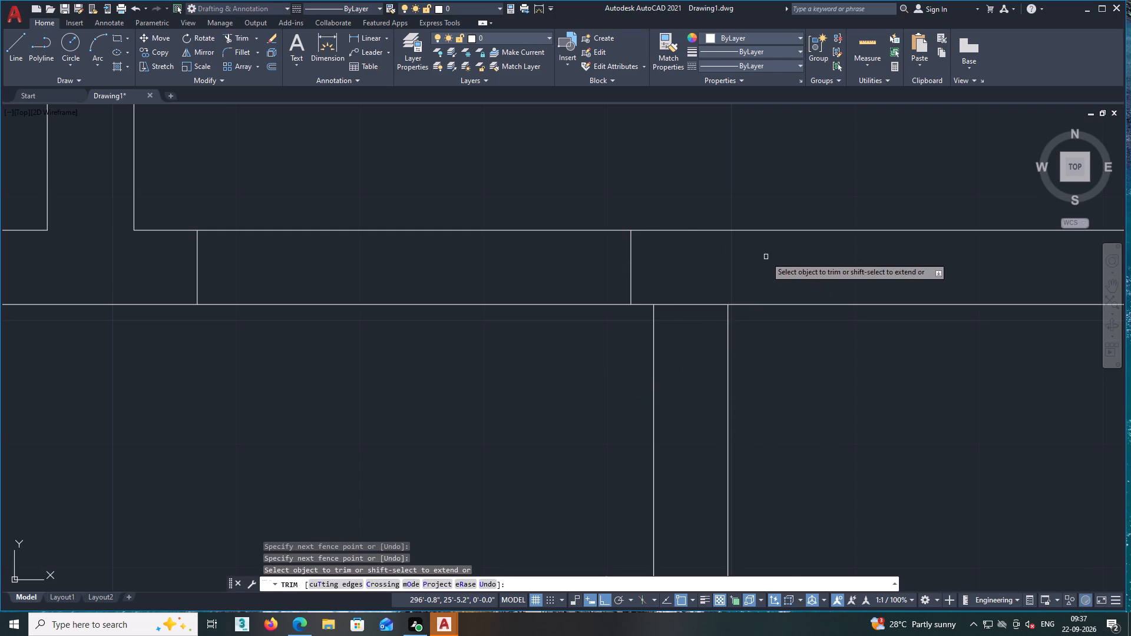
pyautogui.moveTo(765, 257); pyautogui.dragTo(634, 316, button='middle')
pyautogui.scroll(1, 634, 316)
pyautogui.doubleClick(524, 346)
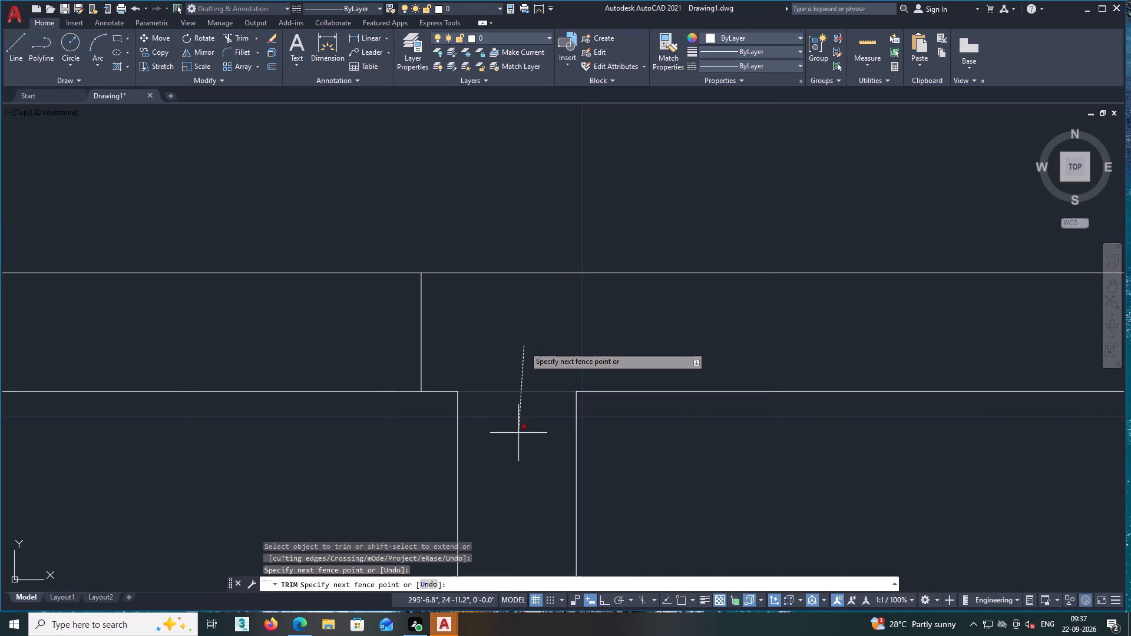
pyautogui.moveTo(521, 421); pyautogui.dragTo(483, 399, button='middle')
pyautogui.scroll(-1, 485, 399)
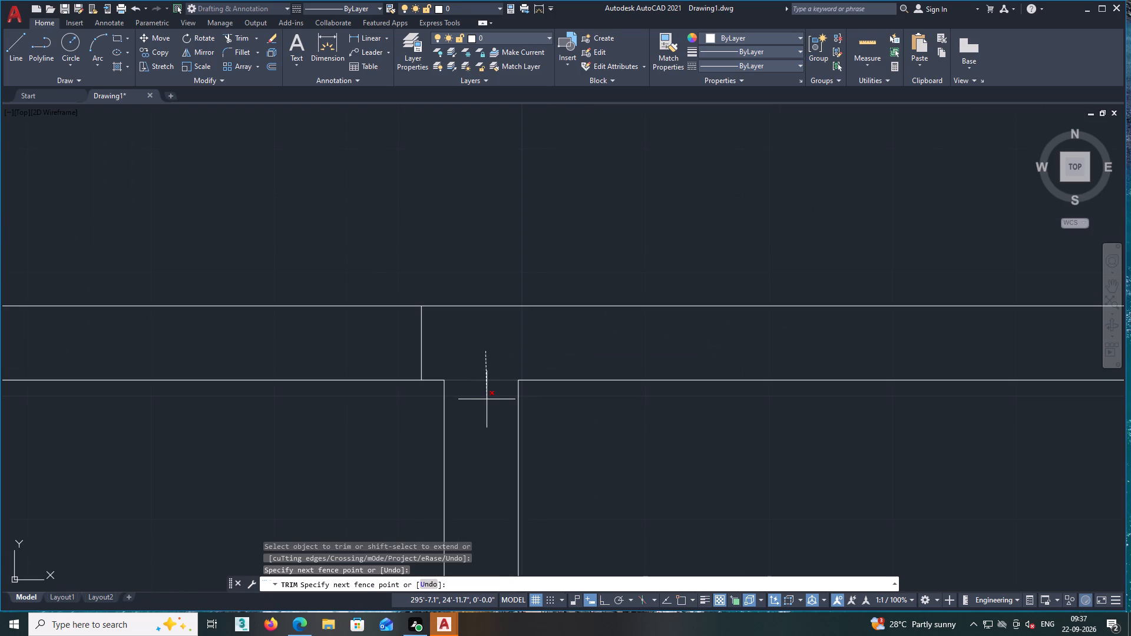
pyautogui.doubleClick(487, 402)
# Trim the horizontal wall's north line between the two jambs of the northeast room's door opening.
pyautogui.moveTo(487, 402); pyautogui.dragTo(459, 405, button='middle')
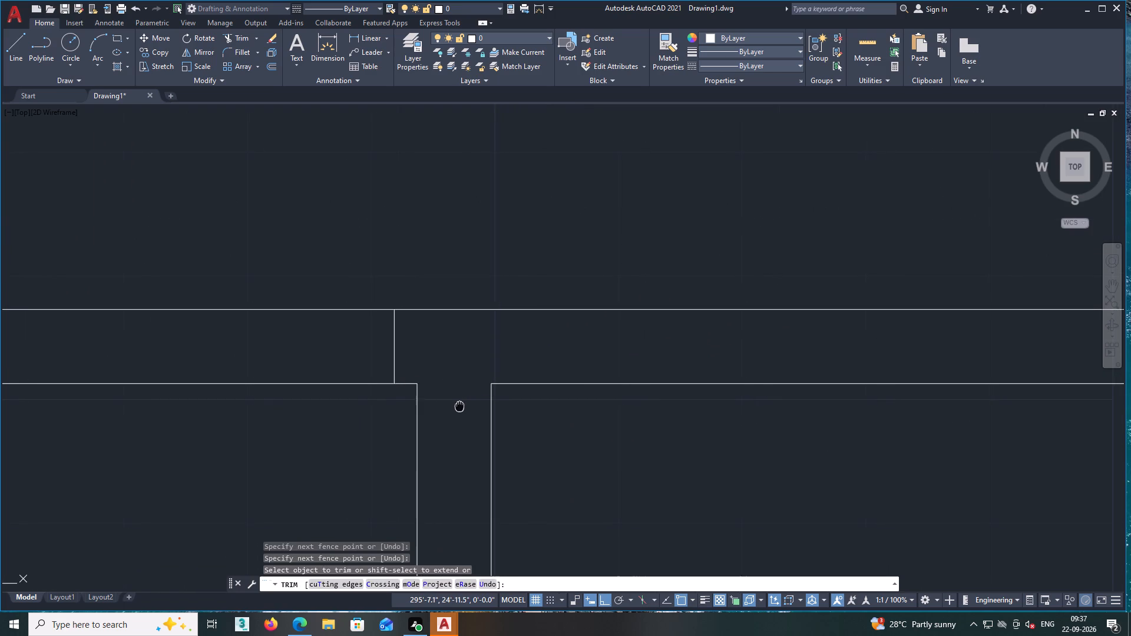
pyautogui.moveTo(459, 405); pyautogui.dragTo(451, 405, button='middle')
pyautogui.scroll(-2, 452, 404)
pyautogui.moveTo(452, 404); pyautogui.dragTo(540, 322, button='middle')
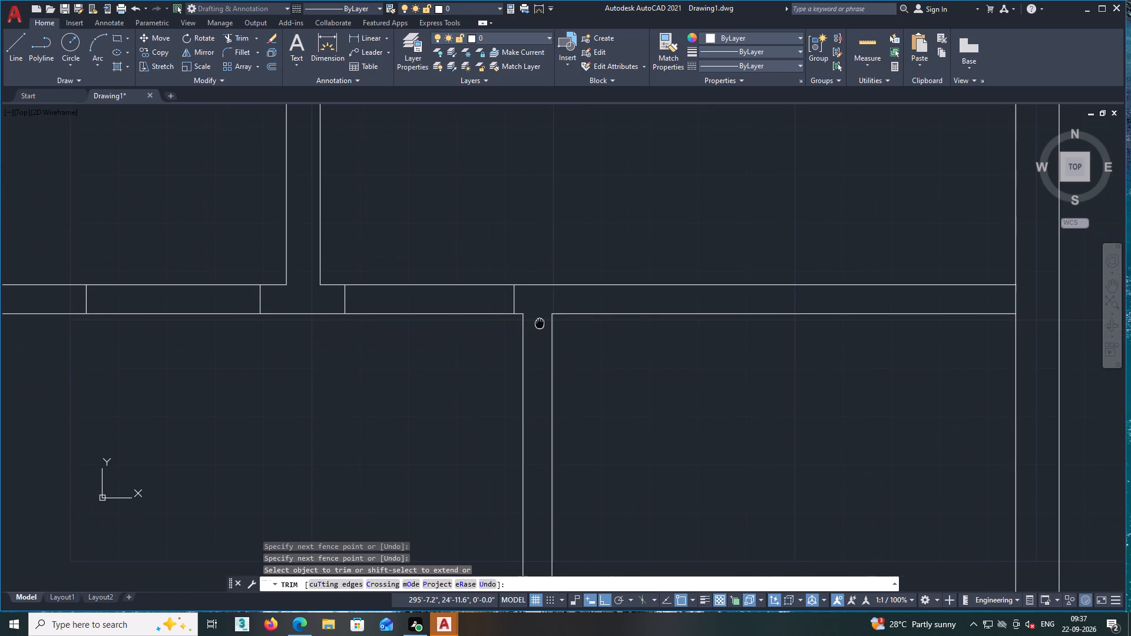
pyautogui.moveTo(540, 322); pyautogui.dragTo(661, 330, button='middle')
pyautogui.click(580, 267)
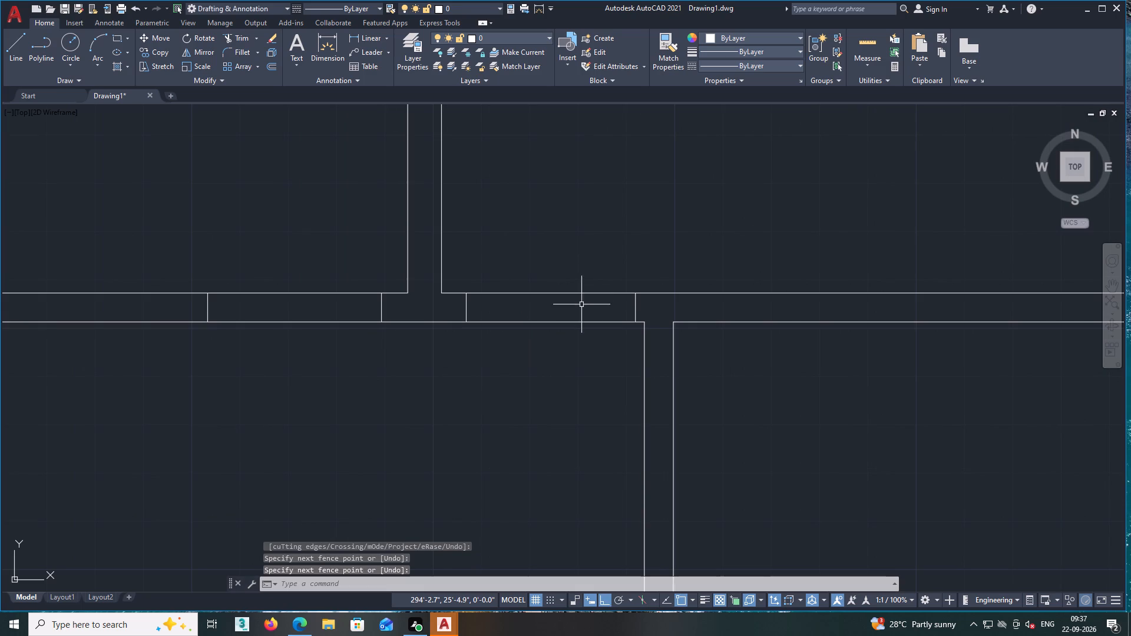
pyautogui.press('space')
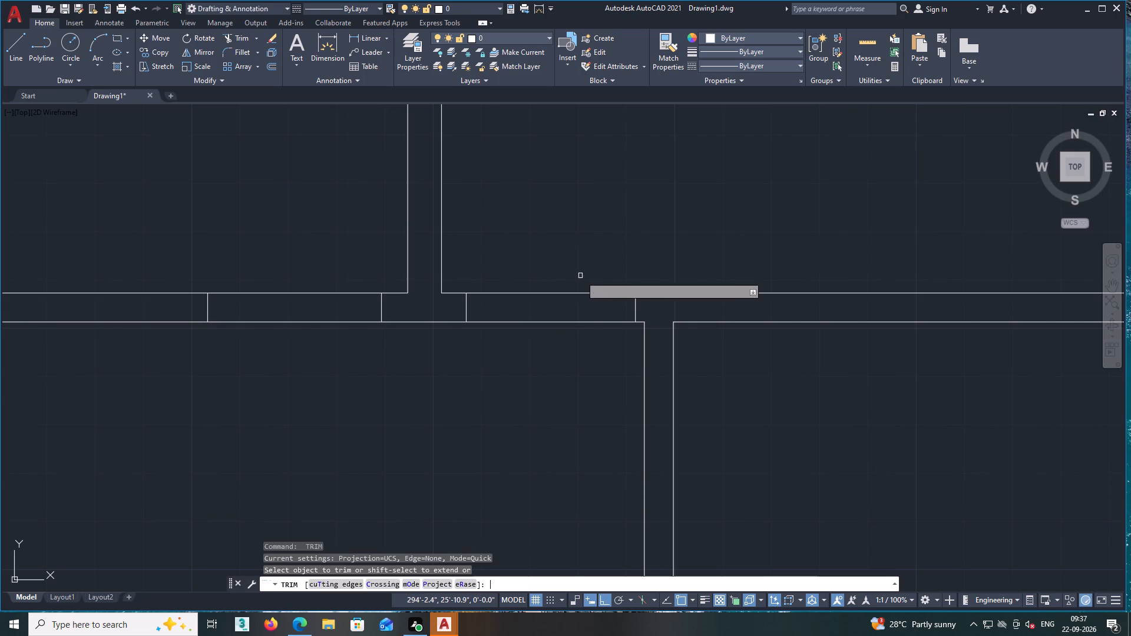
pyautogui.click(576, 276)
pyautogui.click(575, 309)
# Trim the horizontal wall's north line between the two jambs of the northwest room's door opening.
pyautogui.moveTo(575, 300); pyautogui.dragTo(624, 297, button='middle')
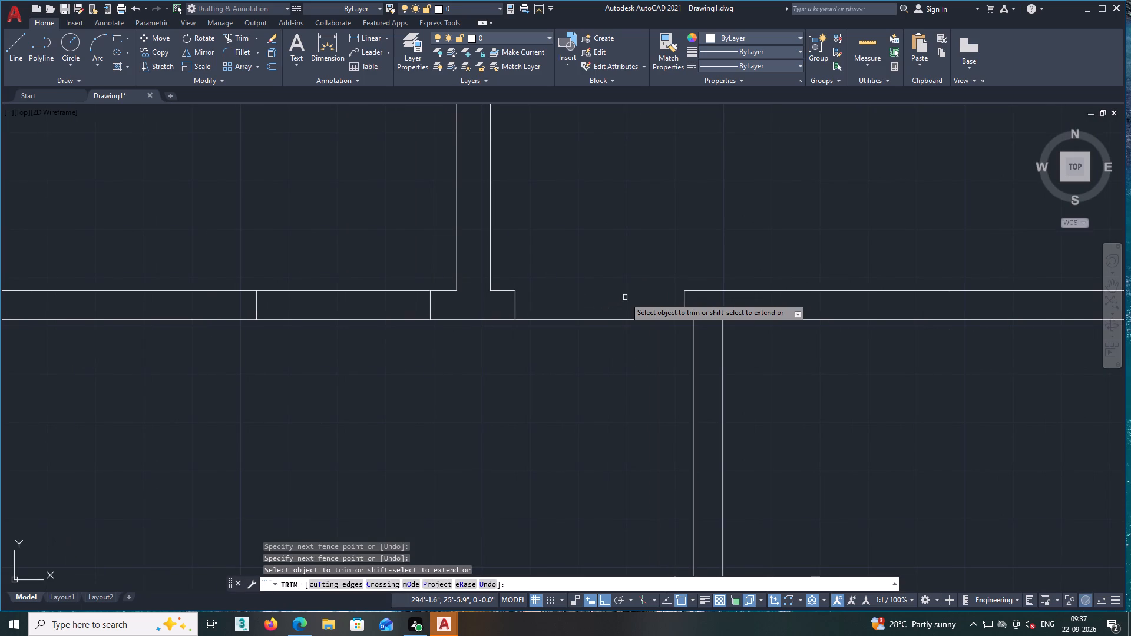
pyautogui.click(399, 256)
pyautogui.click(390, 308)
pyautogui.moveTo(392, 306); pyautogui.dragTo(448, 340, button='middle')
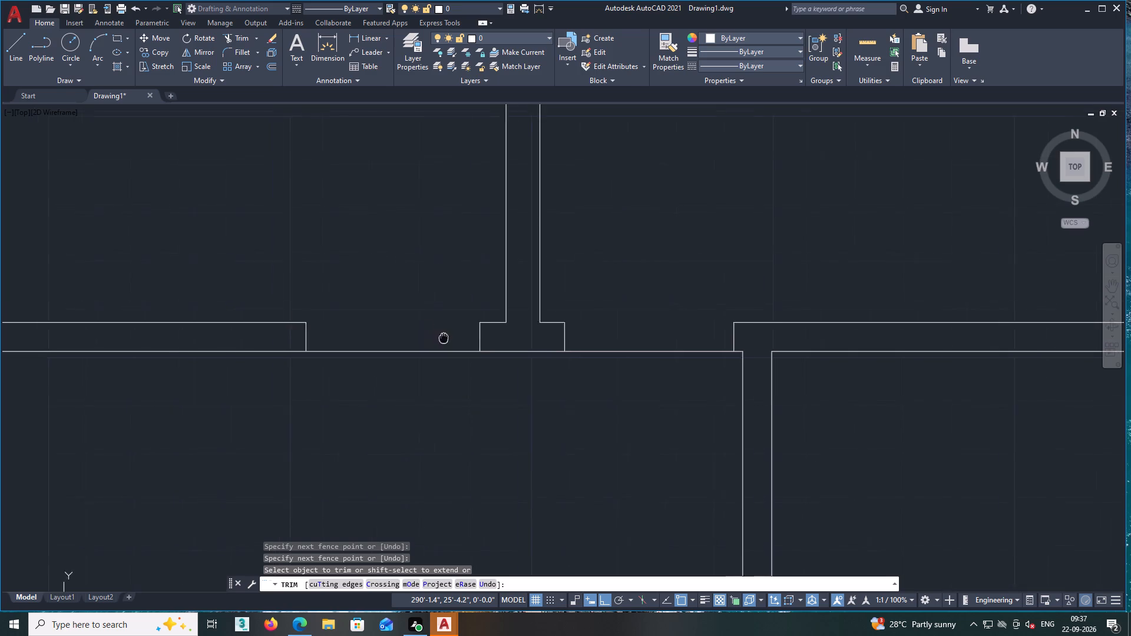
pyautogui.moveTo(448, 340); pyautogui.dragTo(510, 362, button='middle')
pyautogui.scroll(-2, 513, 355)
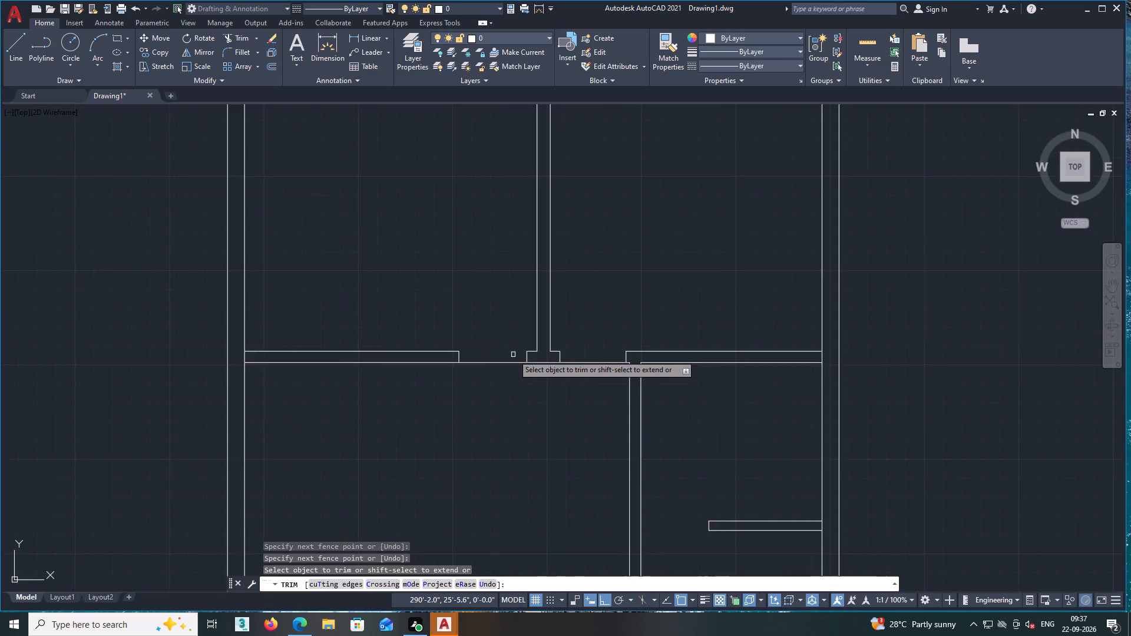
pyautogui.scroll(-1, 513, 355)
pyautogui.moveTo(515, 400); pyautogui.dragTo(423, 458, button='middle')
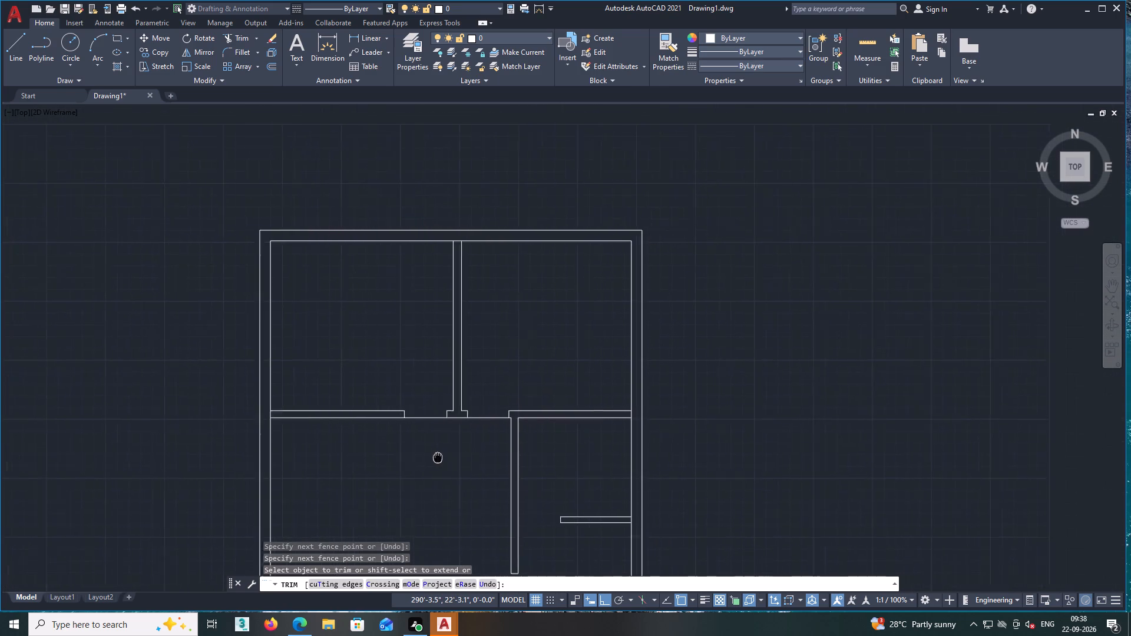
pyautogui.moveTo(423, 458); pyautogui.dragTo(441, 455, button='middle')
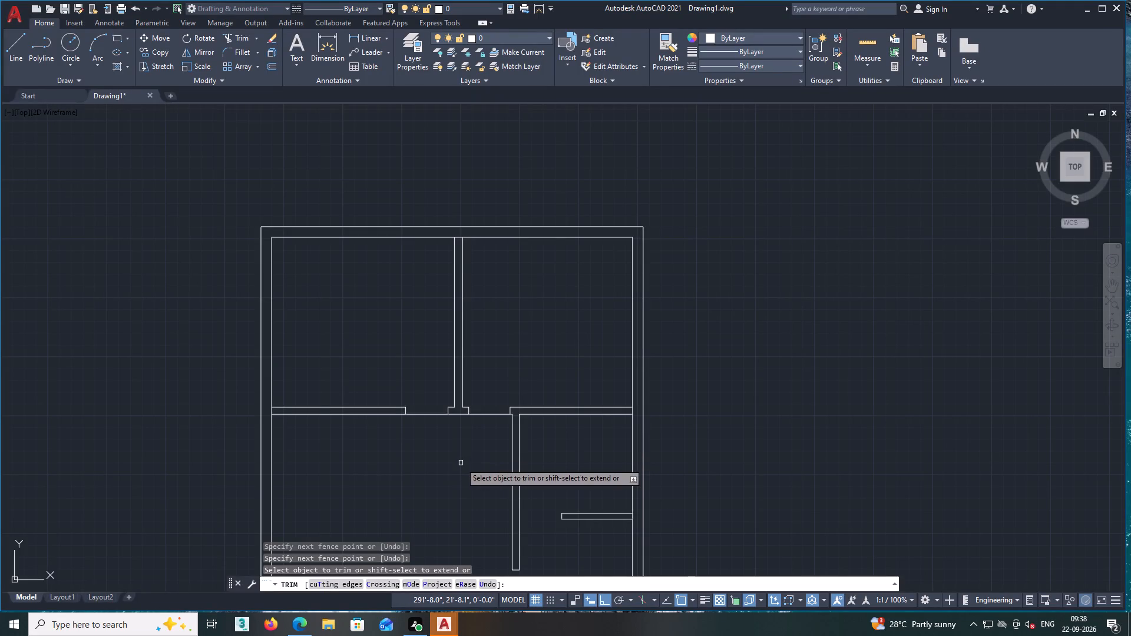
pyautogui.moveTo(461, 463); pyautogui.dragTo(414, 482, button='middle')
pyautogui.scroll(-2, 404, 479)
pyautogui.moveTo(400, 493); pyautogui.dragTo(416, 442, button='middle')
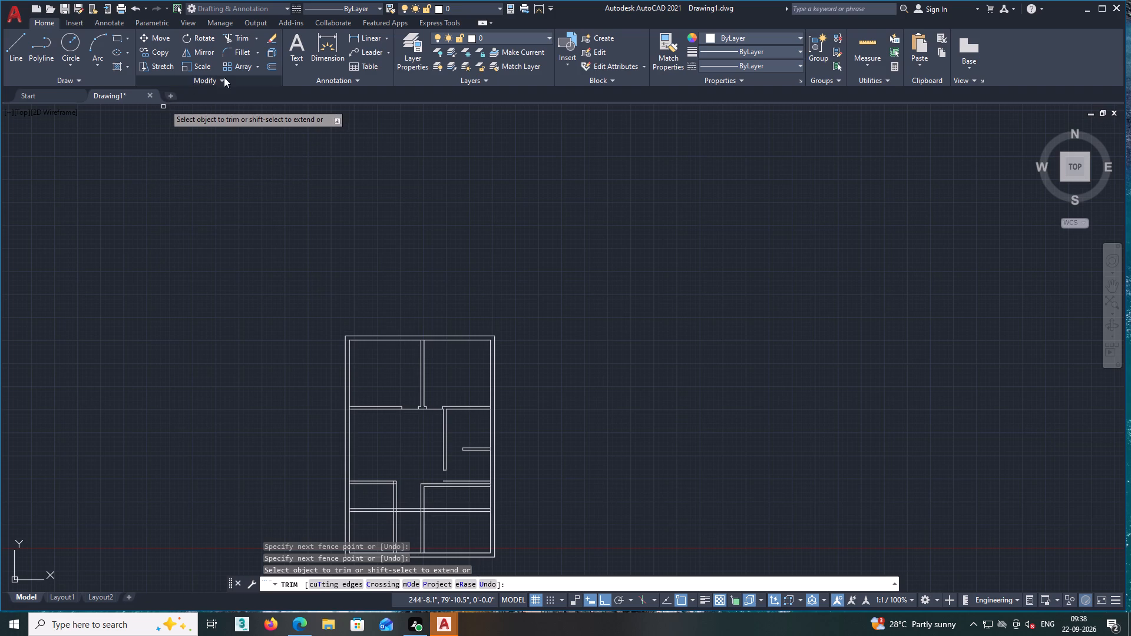
pyautogui.press('space')
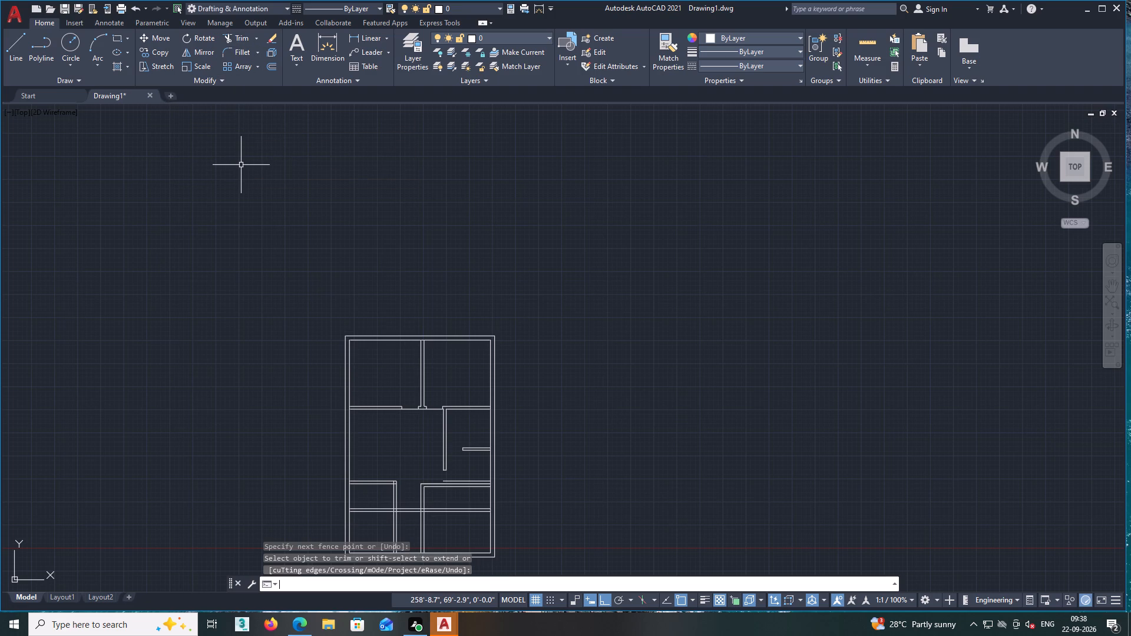
# Extend the south line of the short eastern partition west to the east face of the lower vertical partition.
pyautogui.write('ex')
pyautogui.press('Return')
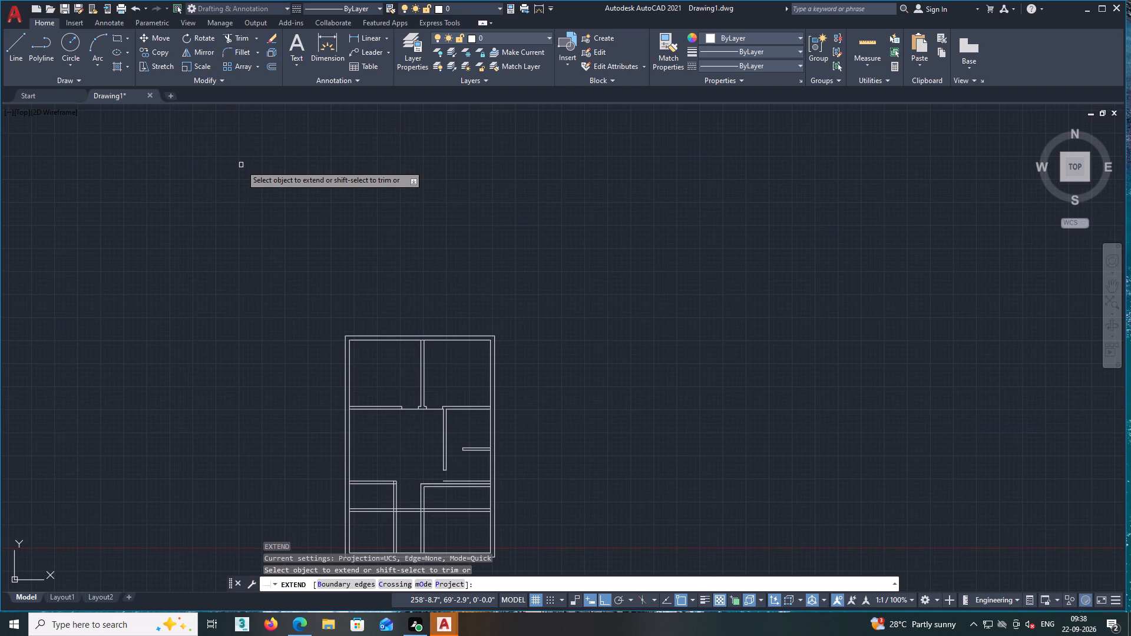
pyautogui.scroll(3, 491, 449)
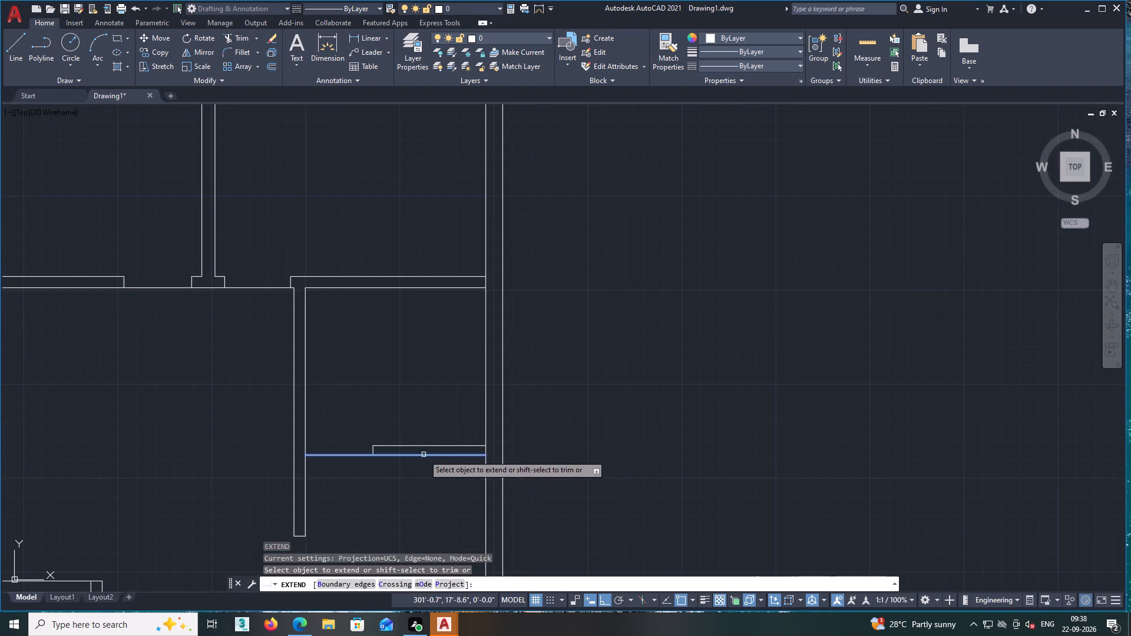
pyautogui.click(407, 456)
pyautogui.scroll(-2, 406, 468)
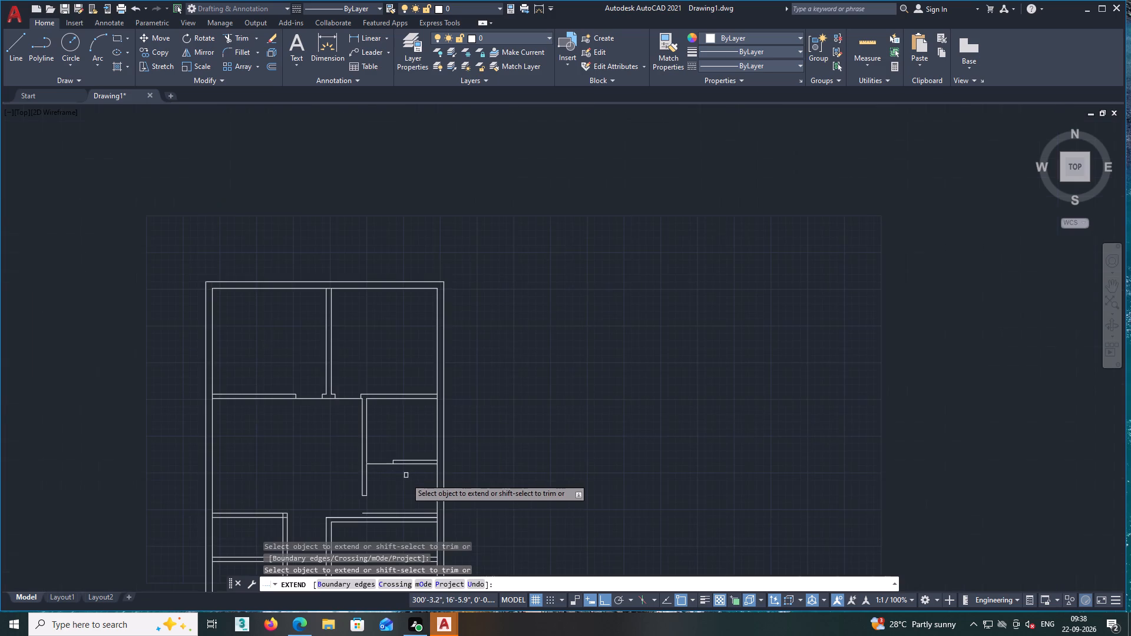
pyautogui.moveTo(404, 482); pyautogui.dragTo(425, 449, button='middle')
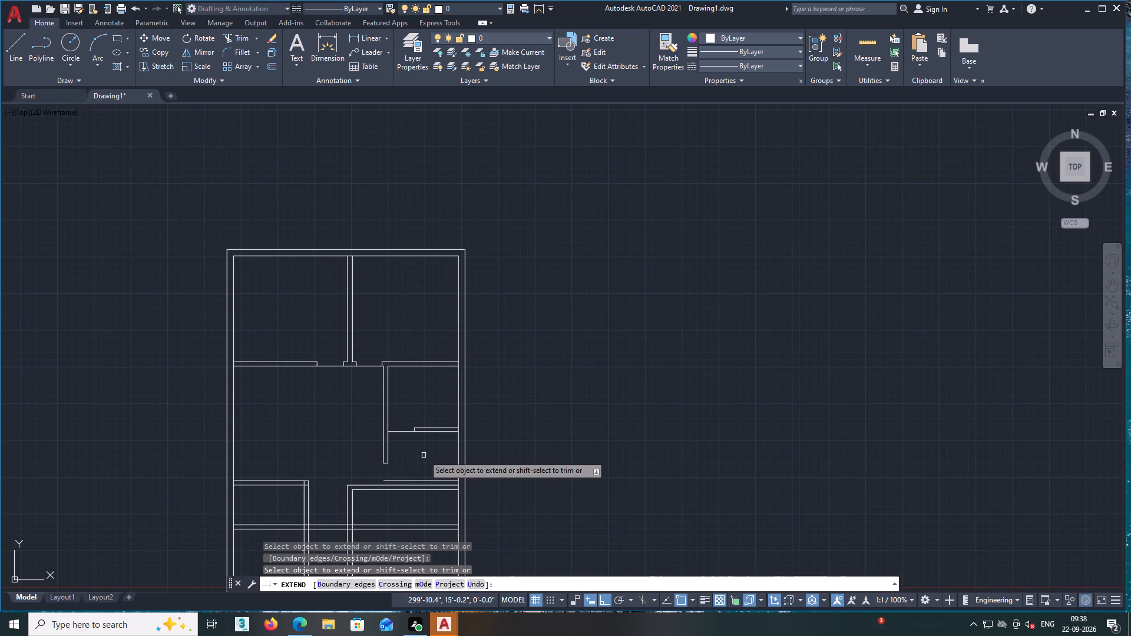
pyautogui.press('space')
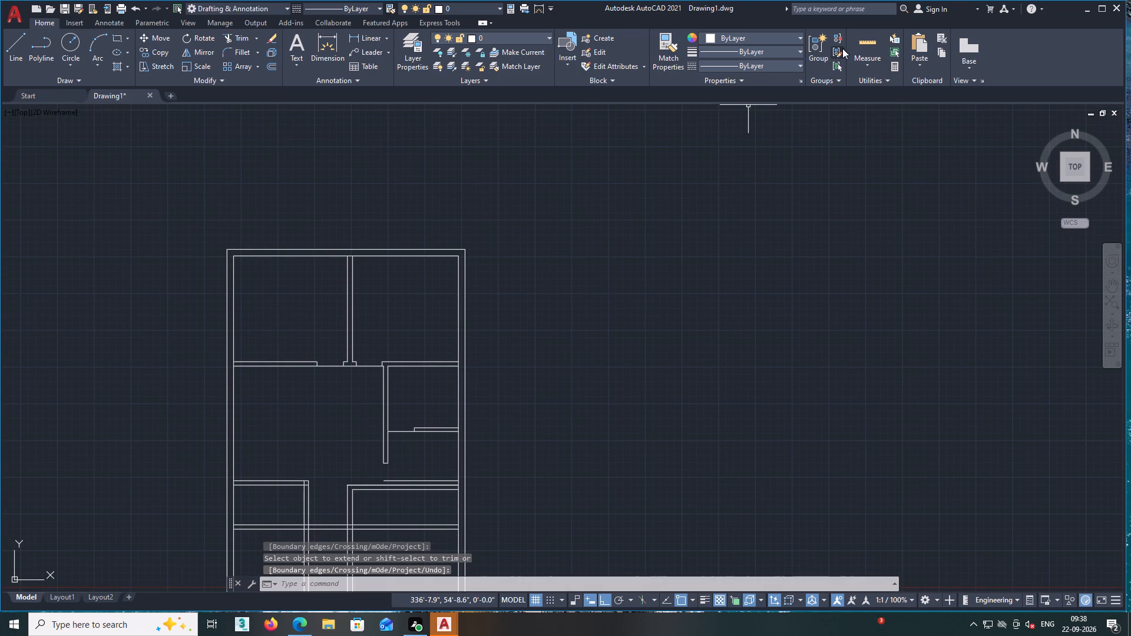
# Measure the space between the short eastern partition and the loose horizontal line south of it.
pyautogui.click(874, 43)
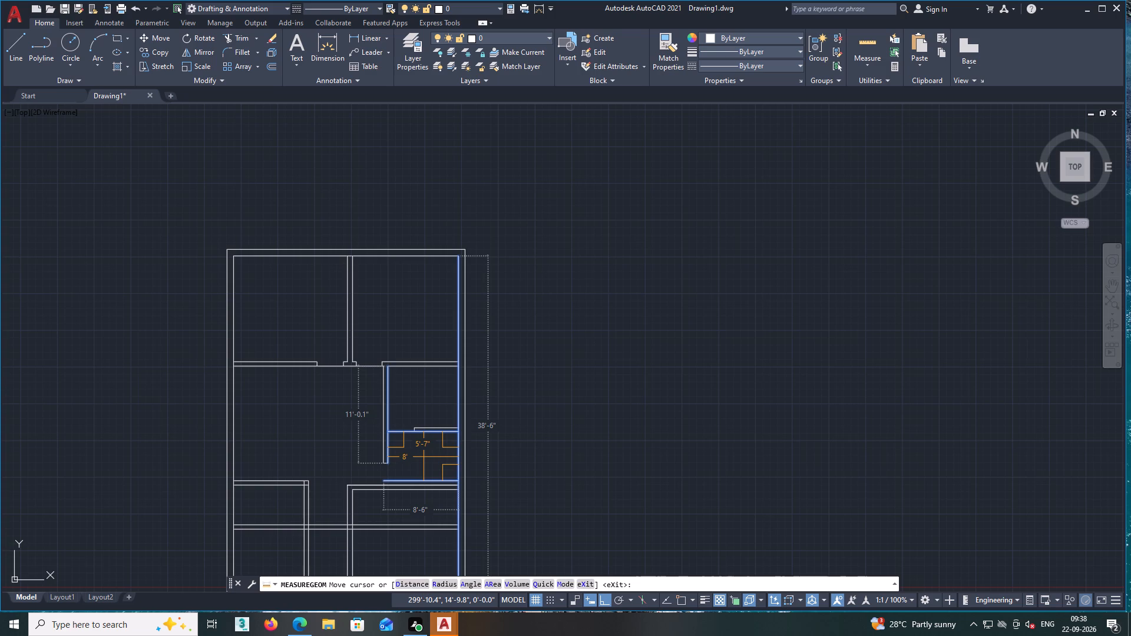
pyautogui.press('Escape')
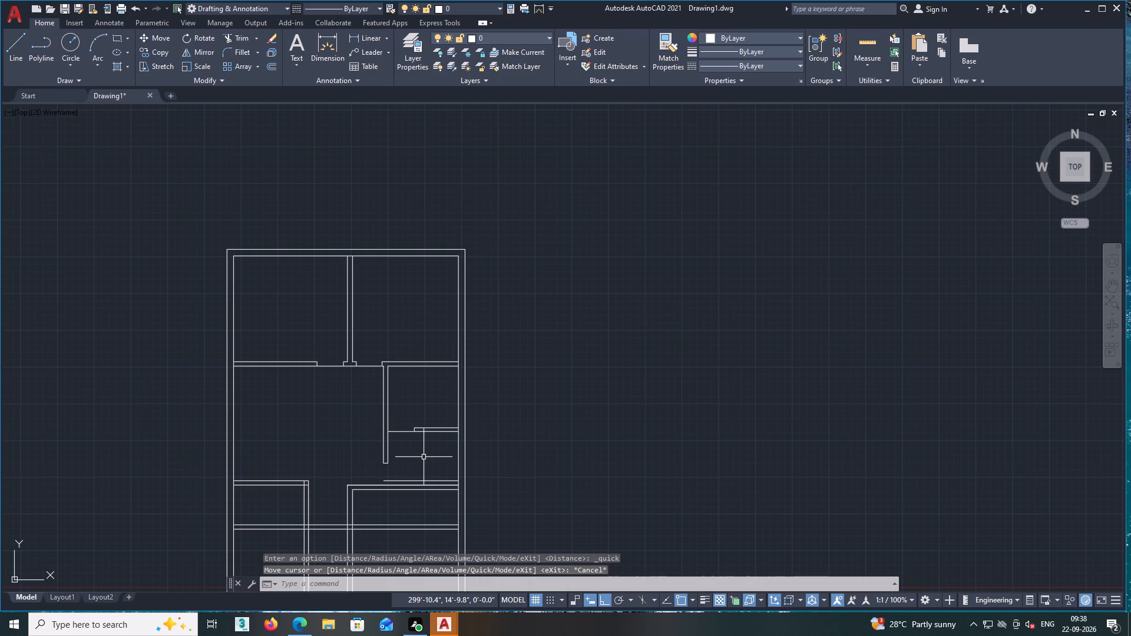
# Delete the loose horizontal line just north of the southeast room's top wall.
pyautogui.click(419, 481)
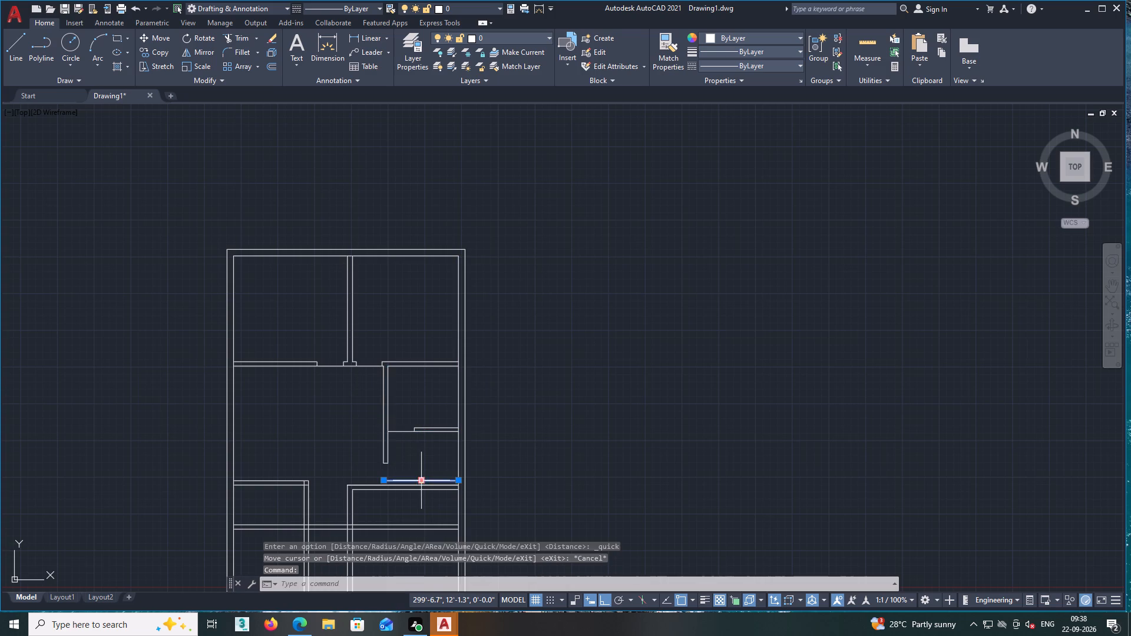
pyautogui.press('Delete')
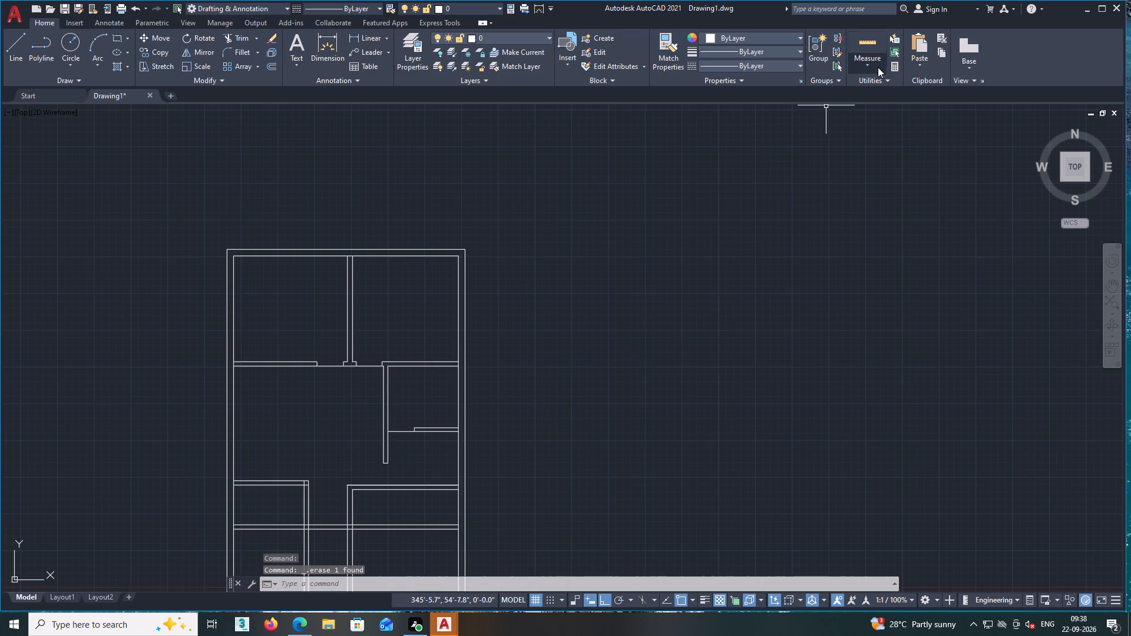
# Measure the space between the short eastern partition and the southeast room's top wall.
pyautogui.click(871, 42)
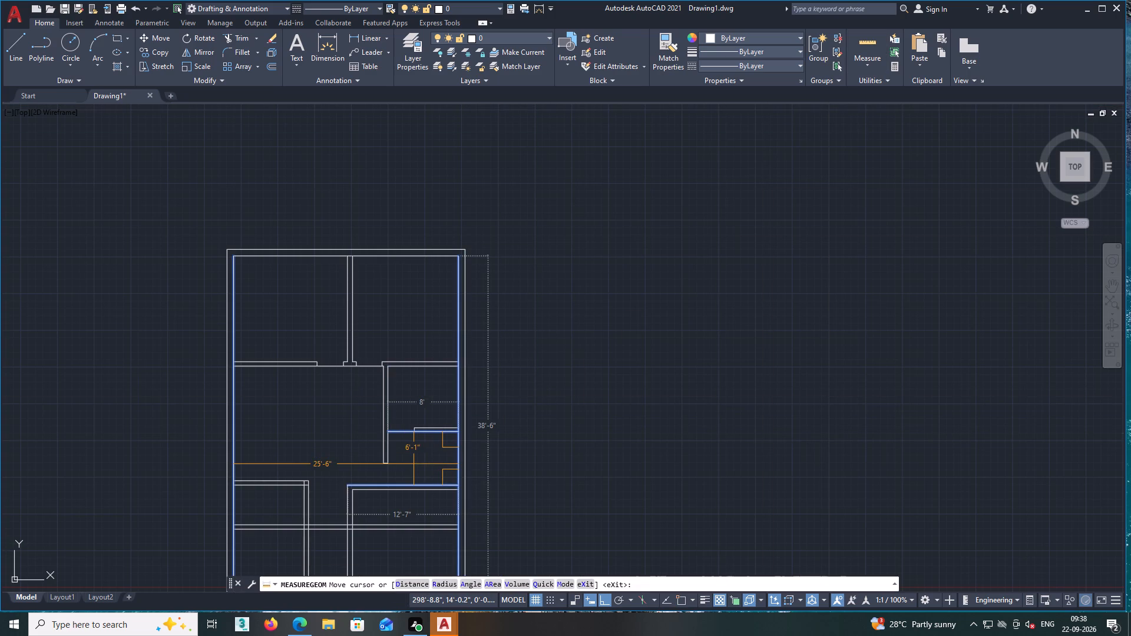
pyautogui.press('Escape')
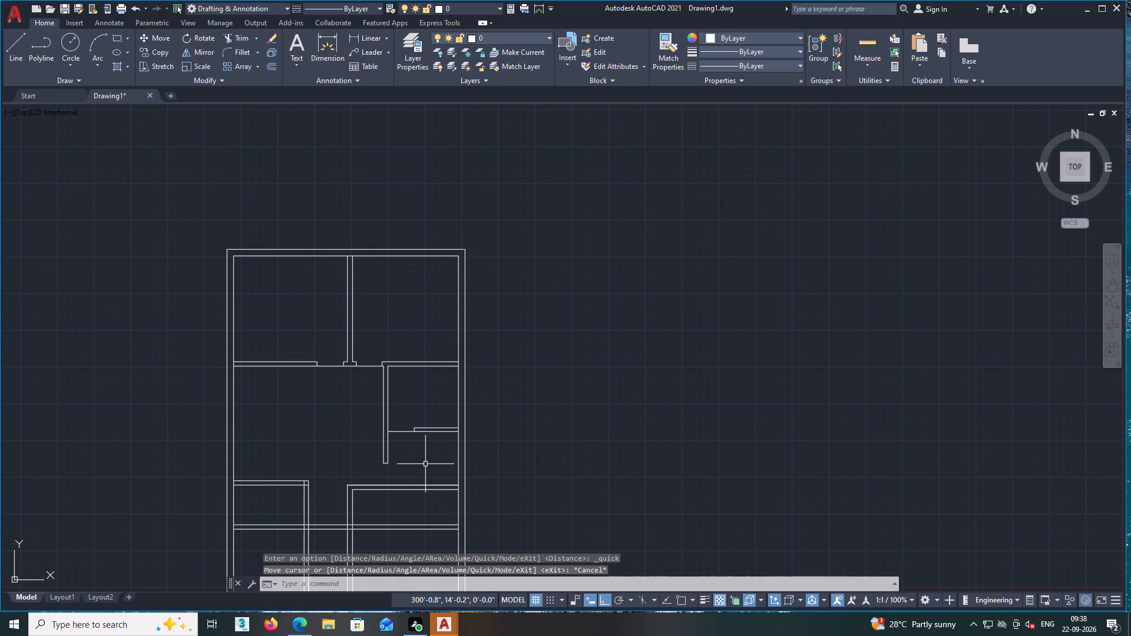
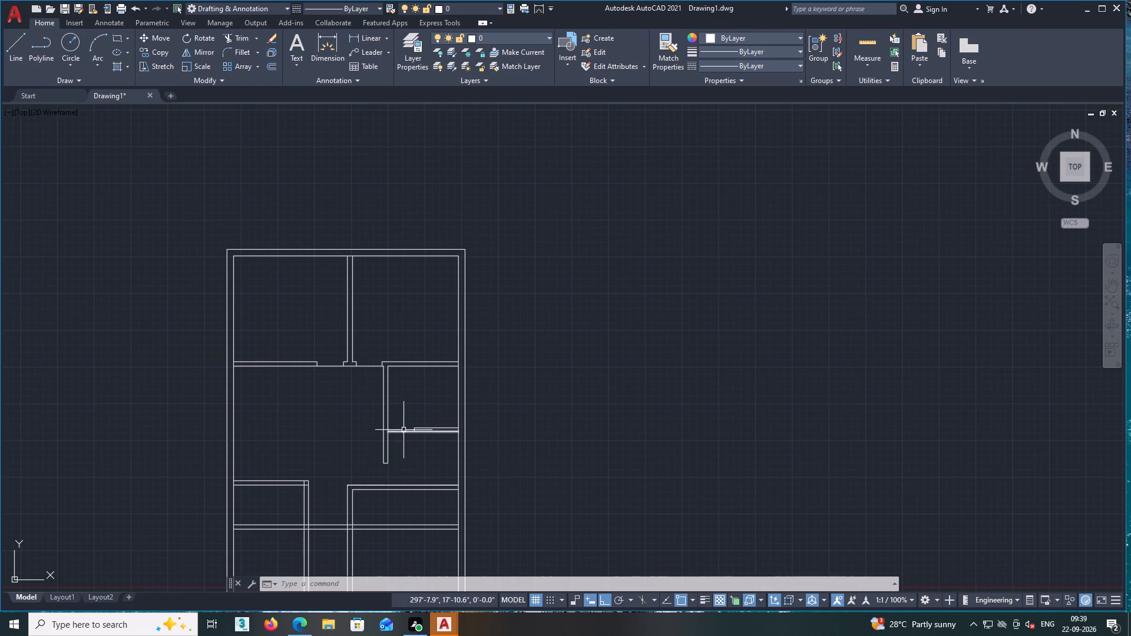
# Draw a vertical line about 3' long from the vertical partition's southwest corner down to the inner line of the southeast room's top wall.
pyautogui.moveTo(404, 430); pyautogui.dragTo(713, 439, button='middle')
pyautogui.scroll(2, 702, 473)
pyautogui.moveTo(703, 476); pyautogui.dragTo(633, 509, button='middle')
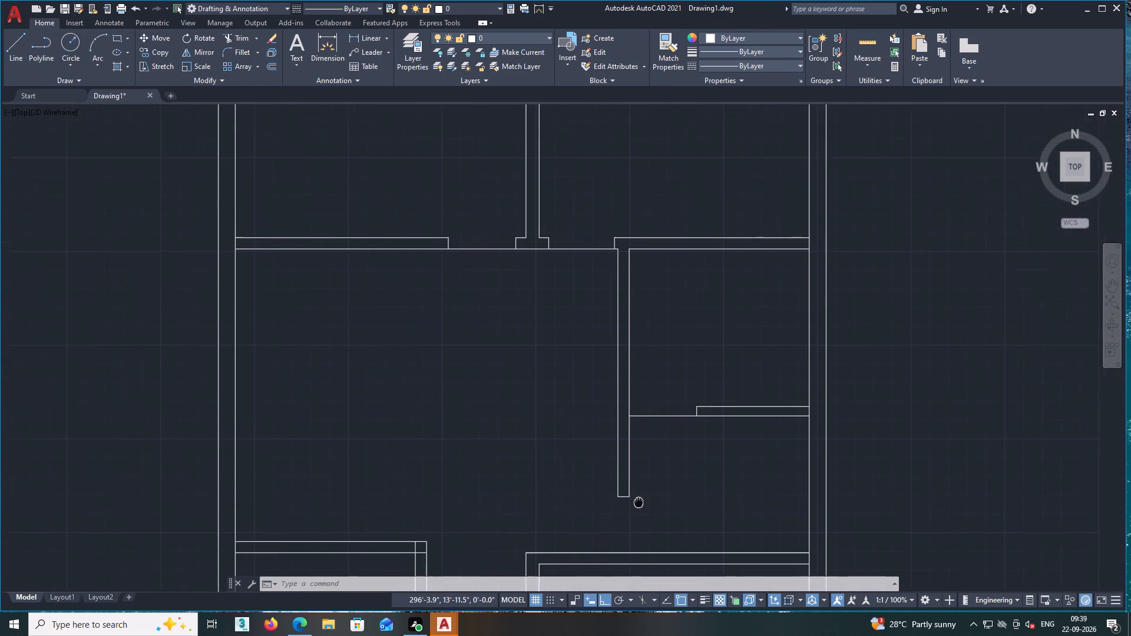
pyautogui.moveTo(633, 509); pyautogui.dragTo(621, 526, button='middle')
pyautogui.scroll(1, 621, 526)
pyautogui.scroll(-2, 638, 518)
pyautogui.moveTo(647, 528); pyautogui.dragTo(674, 386, button='middle')
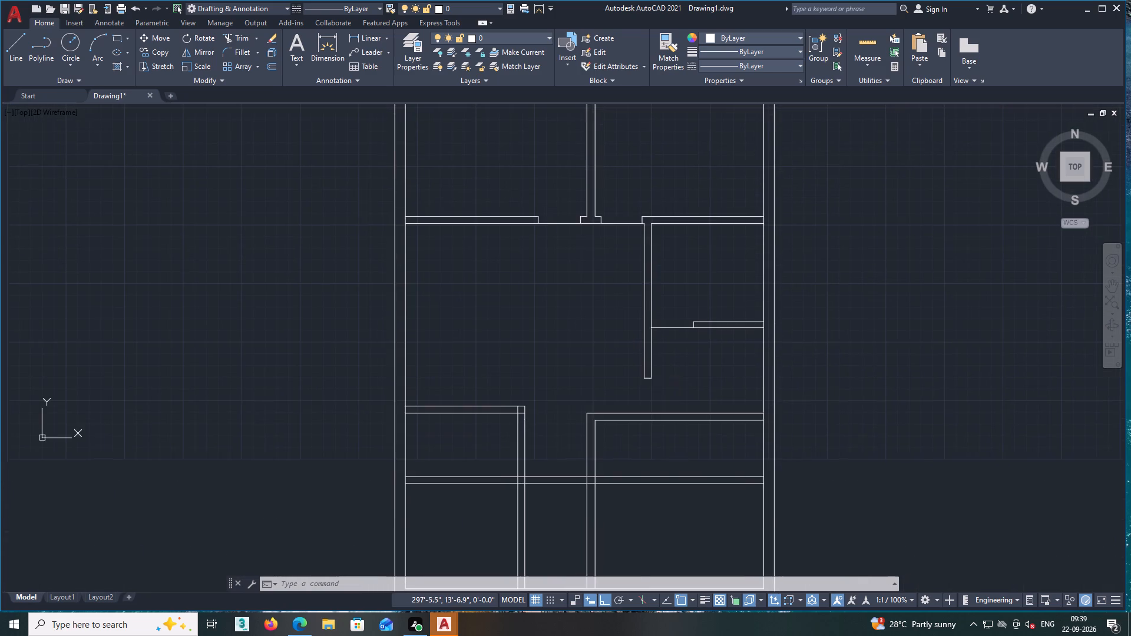
pyautogui.scroll(-1, 677, 403)
pyautogui.moveTo(665, 418); pyautogui.dragTo(723, 420, button='middle')
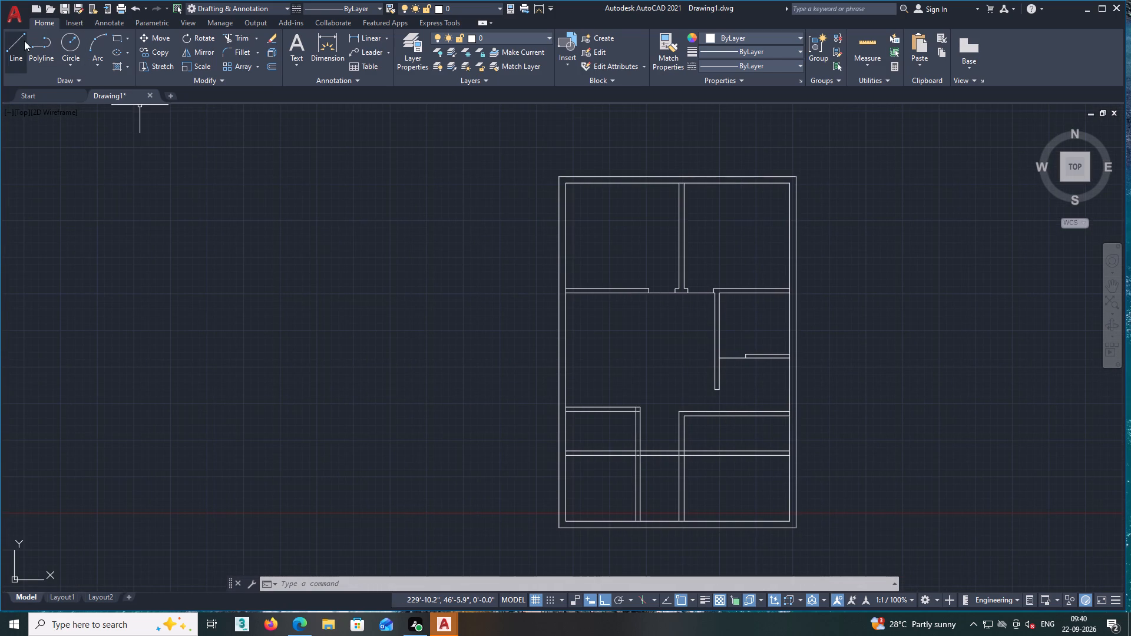
pyautogui.click(18, 39)
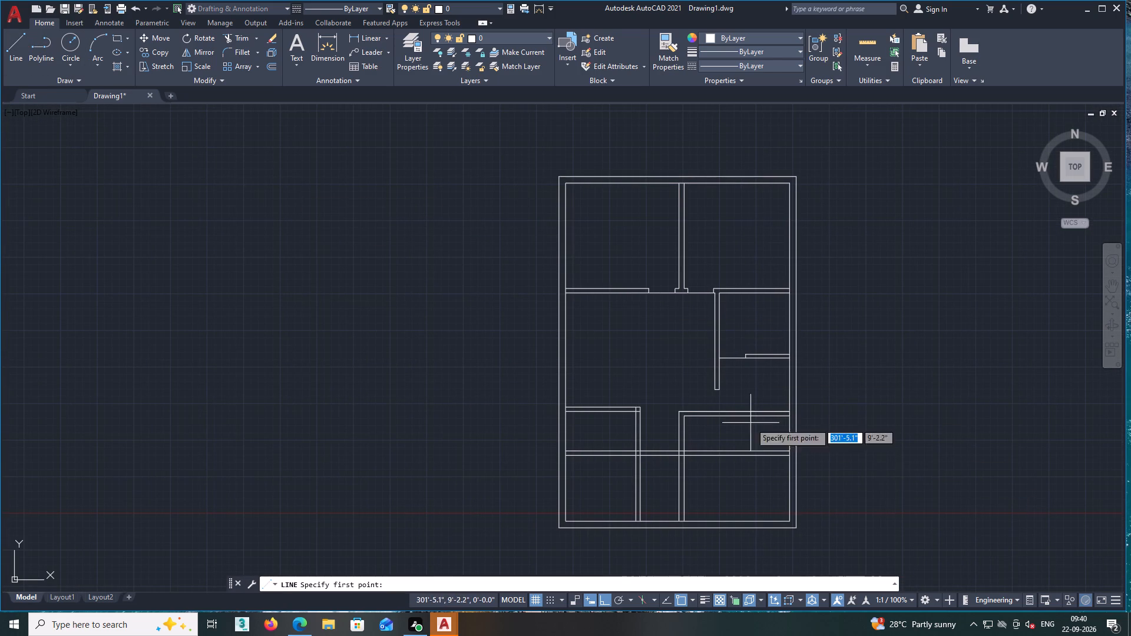
pyautogui.moveTo(732, 410); pyautogui.dragTo(693, 416, button='middle')
pyautogui.scroll(1, 664, 422)
pyautogui.moveTo(664, 422); pyautogui.dragTo(565, 423, button='middle')
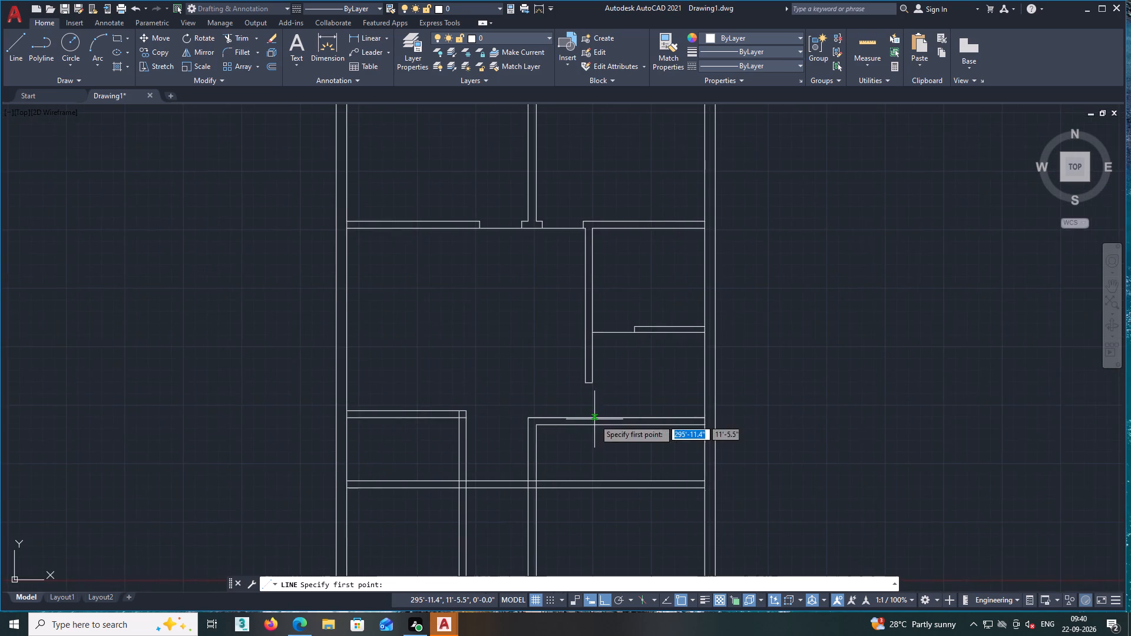
pyautogui.scroll(2, 594, 412)
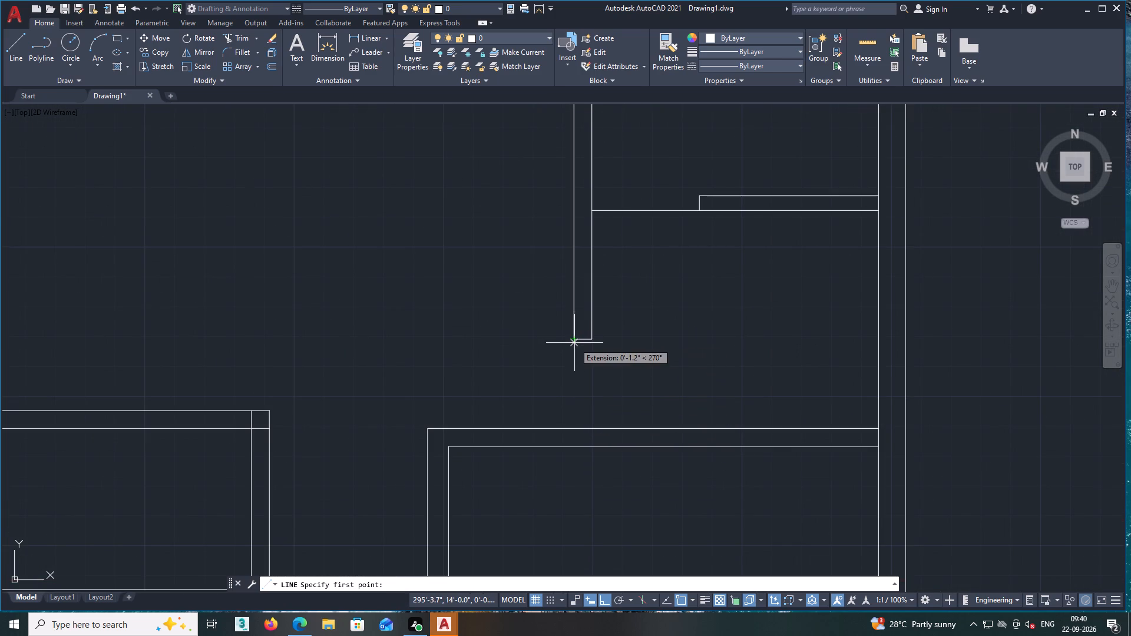
pyautogui.click(574, 339)
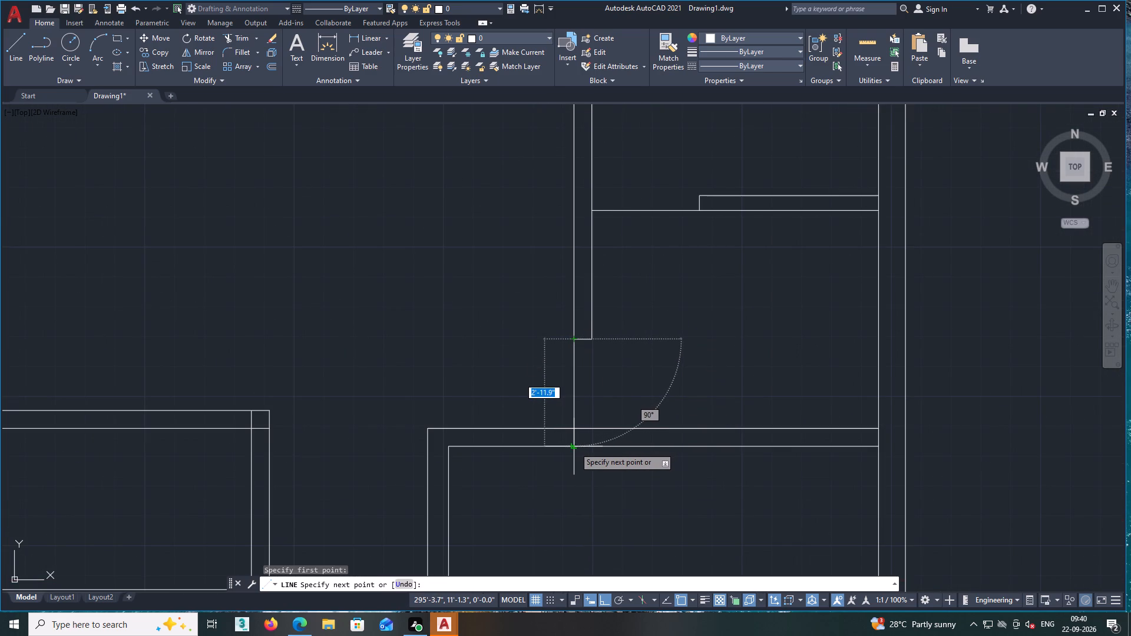
pyautogui.click(574, 447)
pyautogui.press('space')
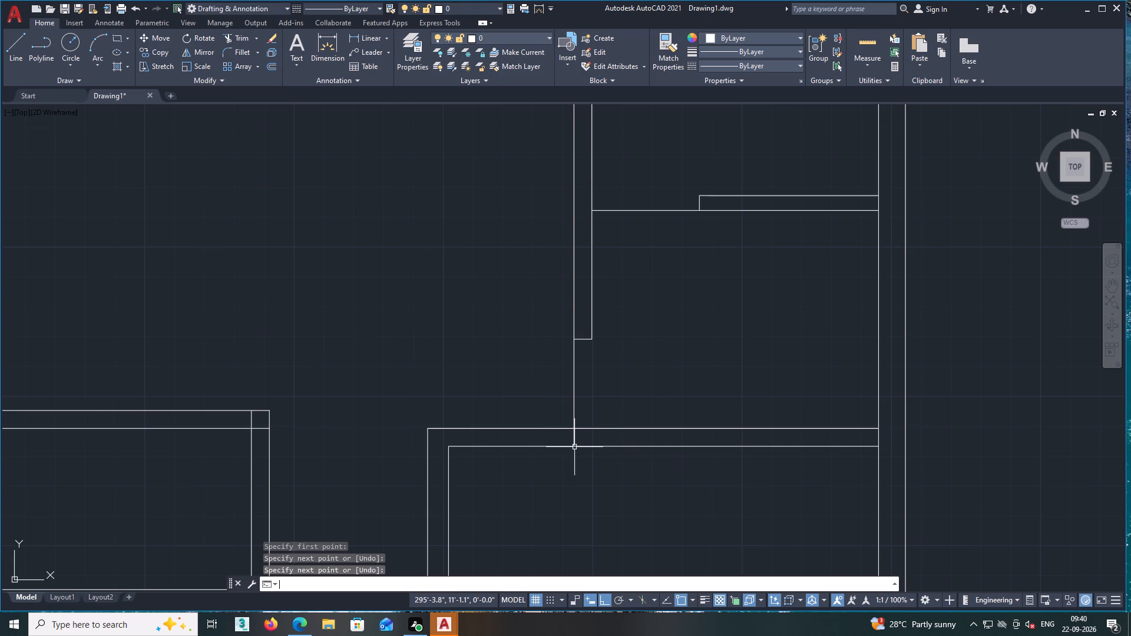
# Trim the new vertical line north of the southeast room's top wall, leaving only the short jamb within the wall thickness.
pyautogui.write('tr')
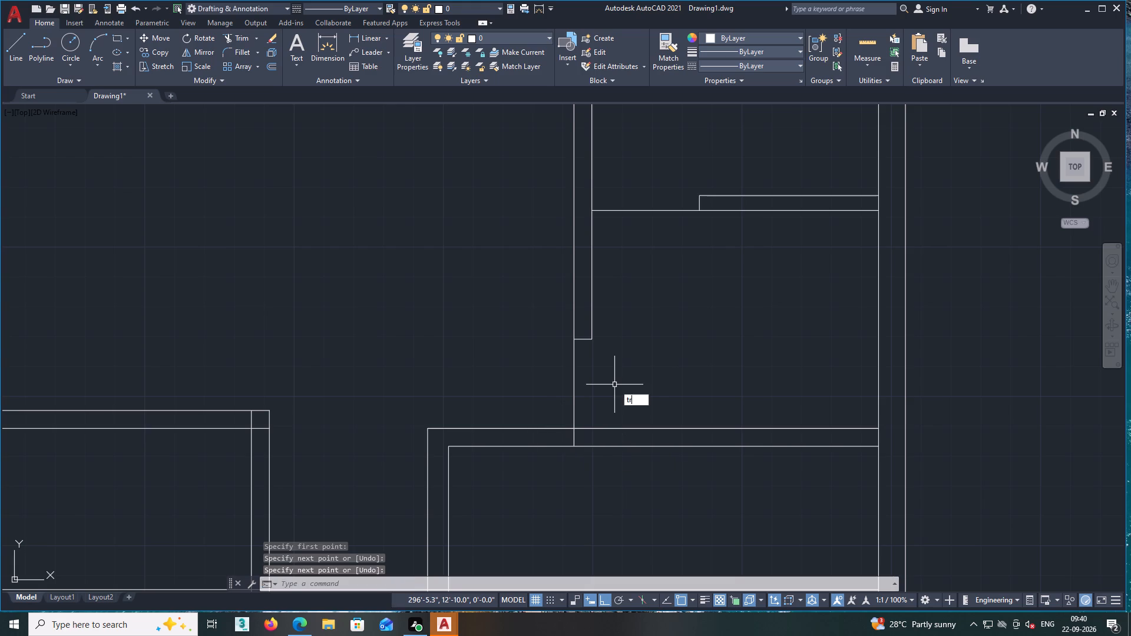
pyautogui.press('Return')
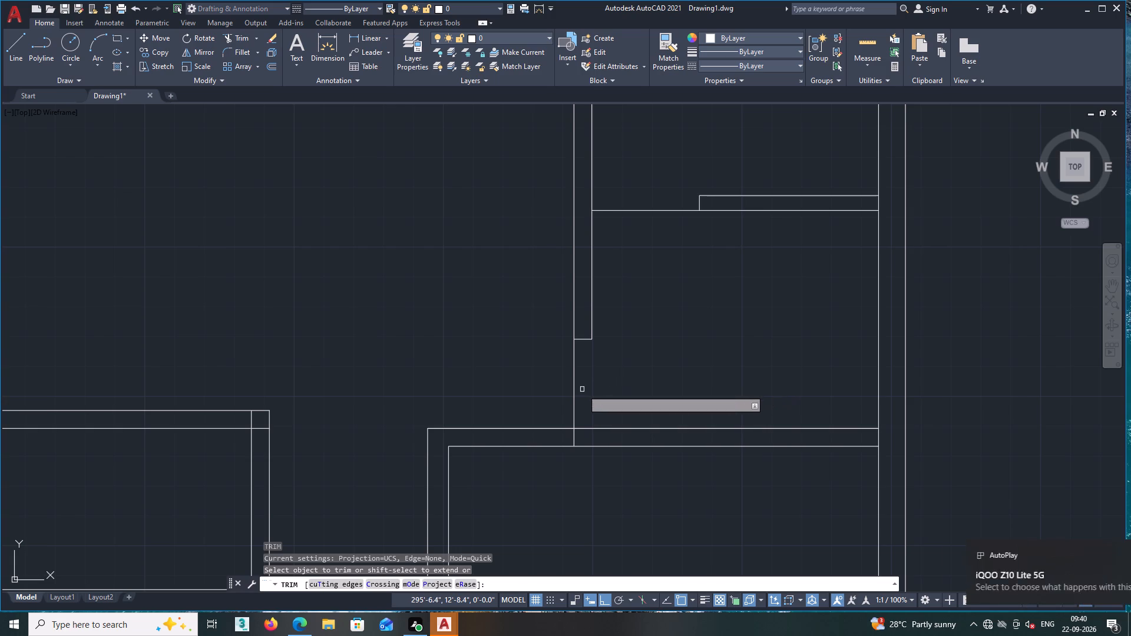
pyautogui.click(596, 387)
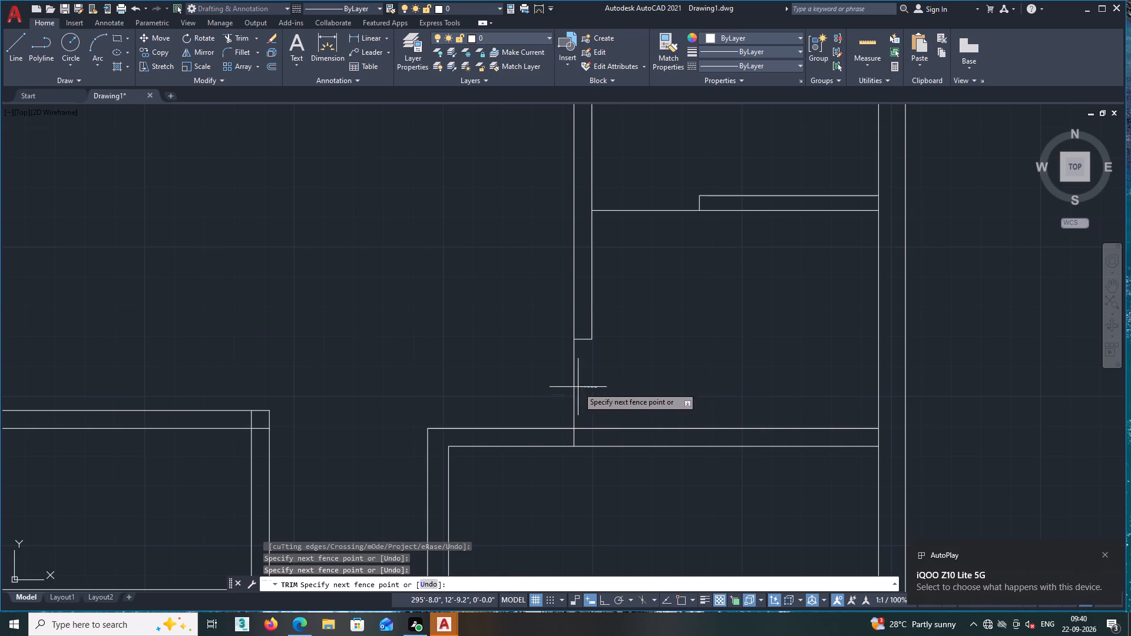
pyautogui.doubleClick(557, 396)
# Offset the short jamb line in the southeast room's top wall 3' to the west.
pyautogui.moveTo(558, 397); pyautogui.dragTo(627, 375, button='middle')
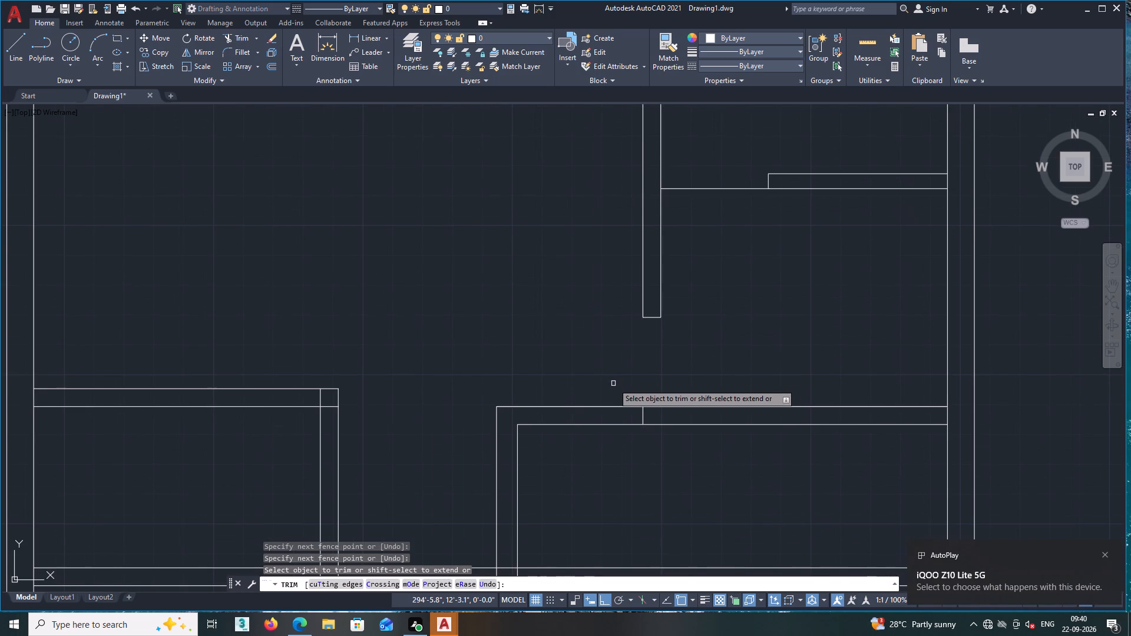
pyautogui.click(271, 68)
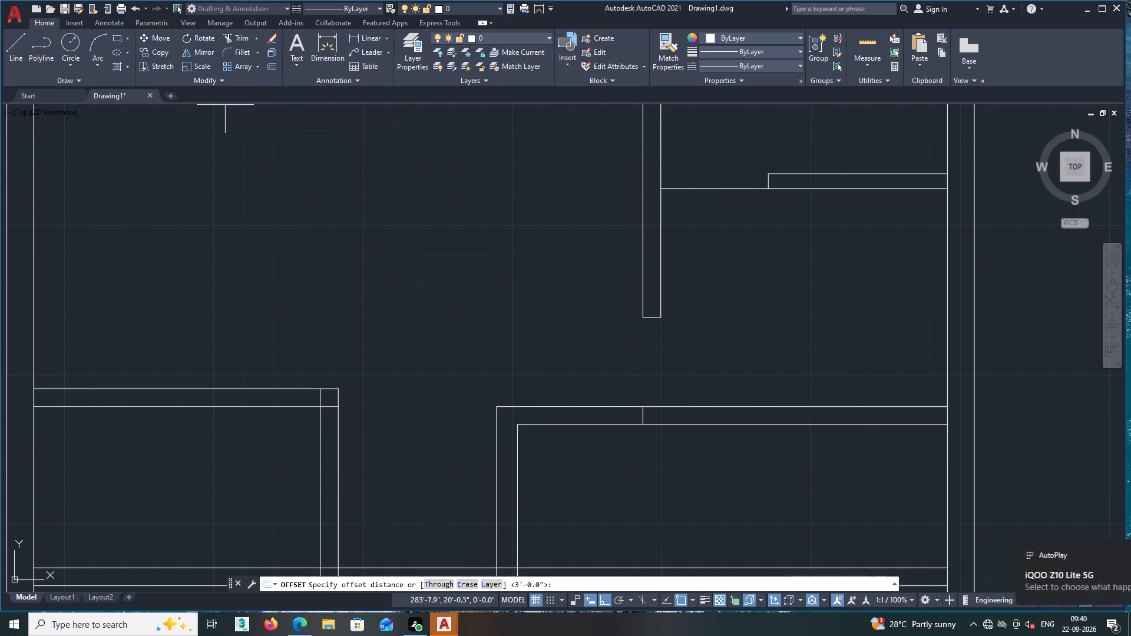
pyautogui.press('Return')
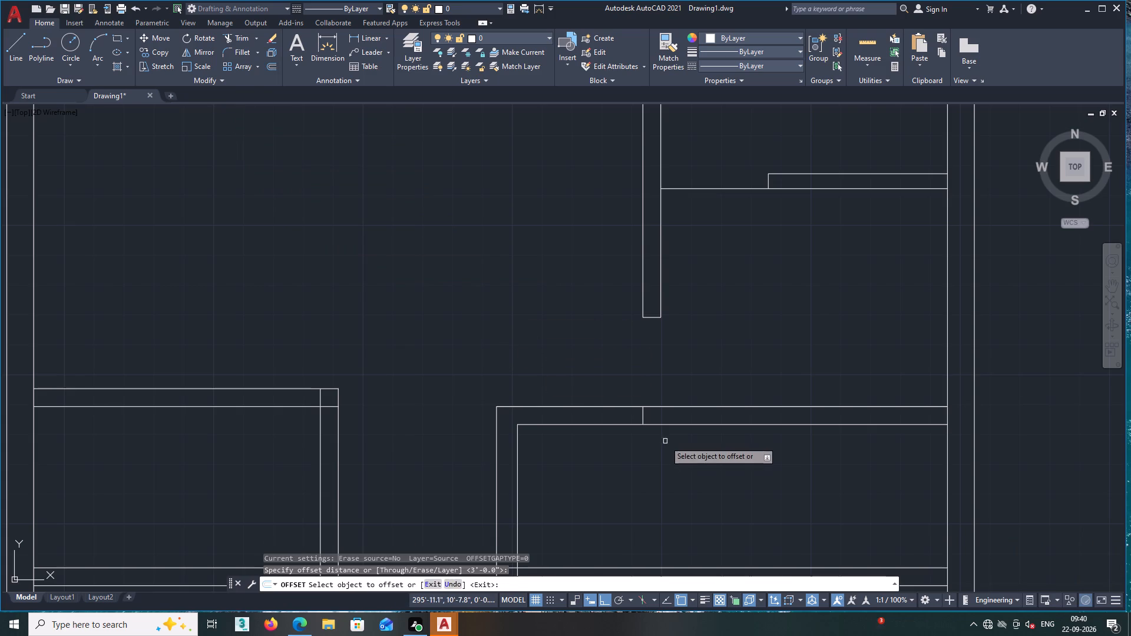
pyautogui.click(643, 415)
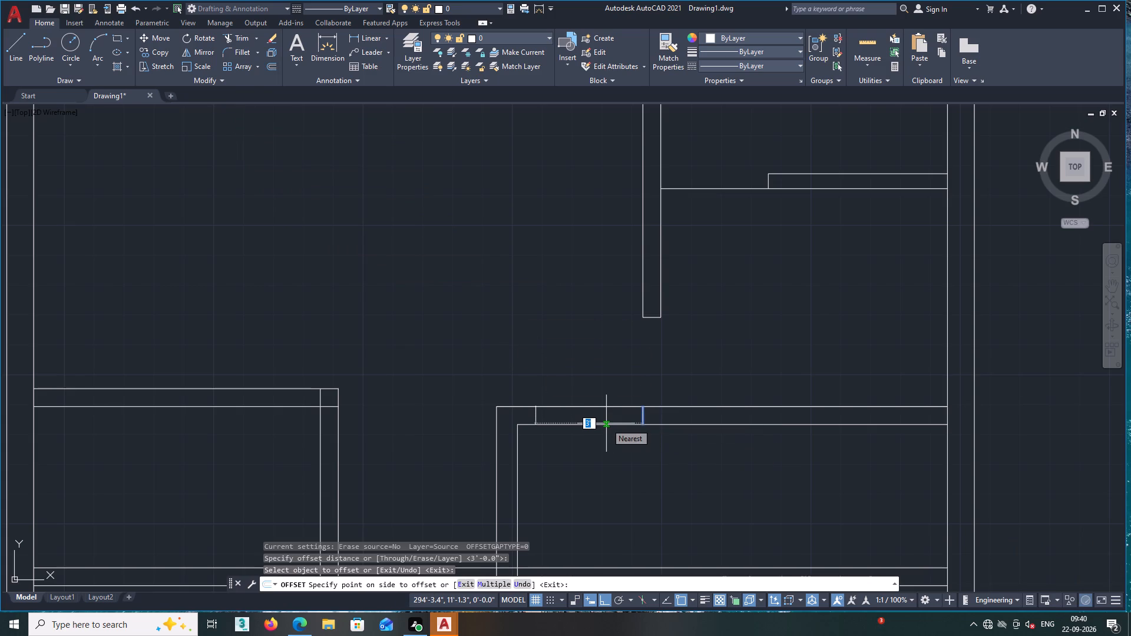
pyautogui.click(606, 423)
pyautogui.moveTo(604, 443); pyautogui.dragTo(649, 442, button='middle')
pyautogui.press('space')
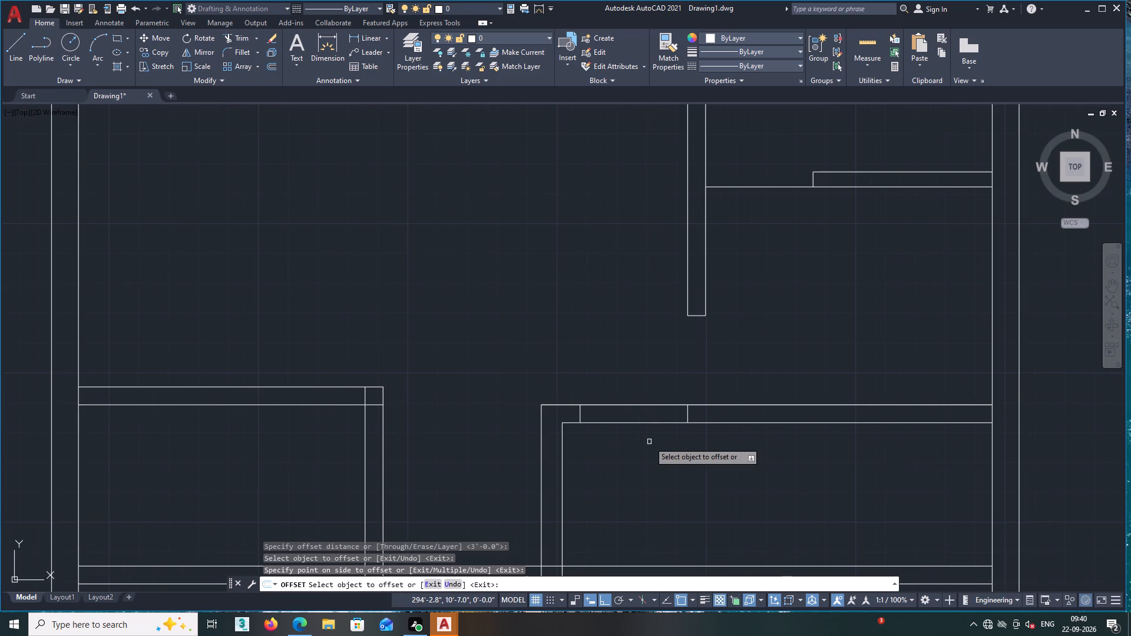
# Trim the inner line of the southeast room's top wall between the two jambs to form the 3' door opening.
pyautogui.write('tr')
pyautogui.press('Return')
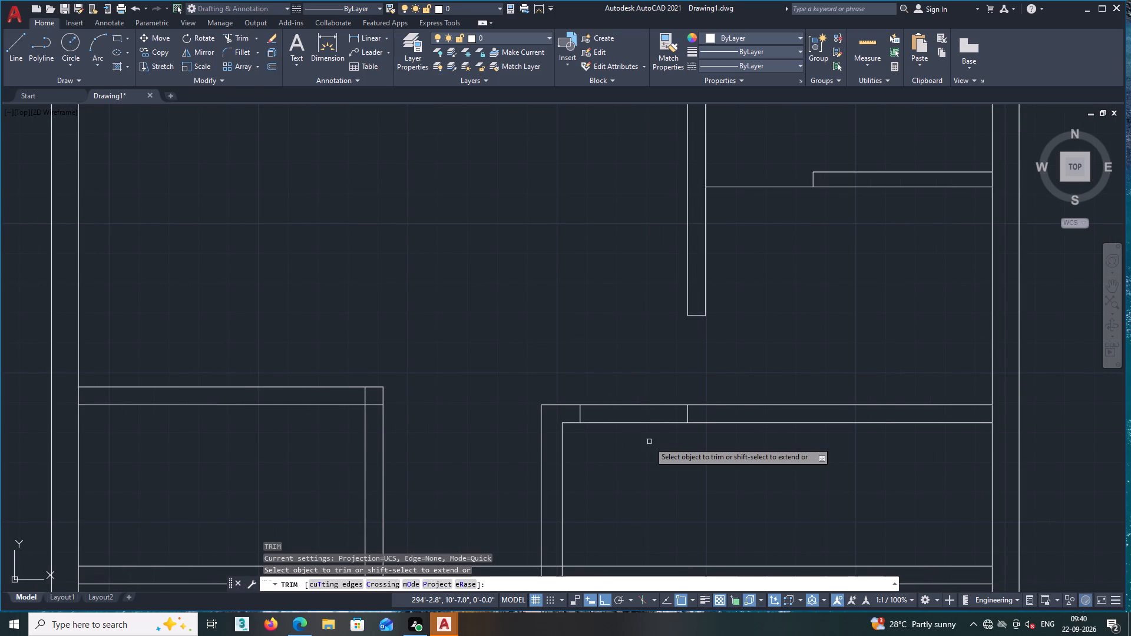
pyautogui.moveTo(653, 435); pyautogui.dragTo(703, 450, button='middle')
pyautogui.scroll(2, 700, 449)
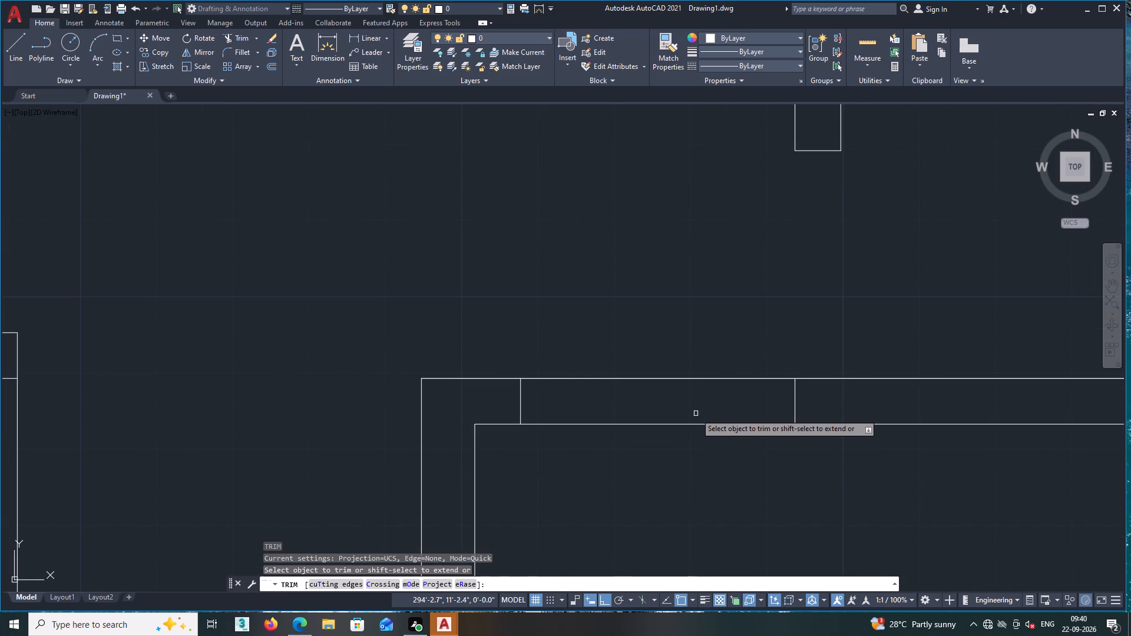
pyautogui.click(696, 410)
pyautogui.click(697, 456)
# Trim away the two horizontal partition lines that cross the interior of the southeast room.
pyautogui.scroll(-3, 697, 462)
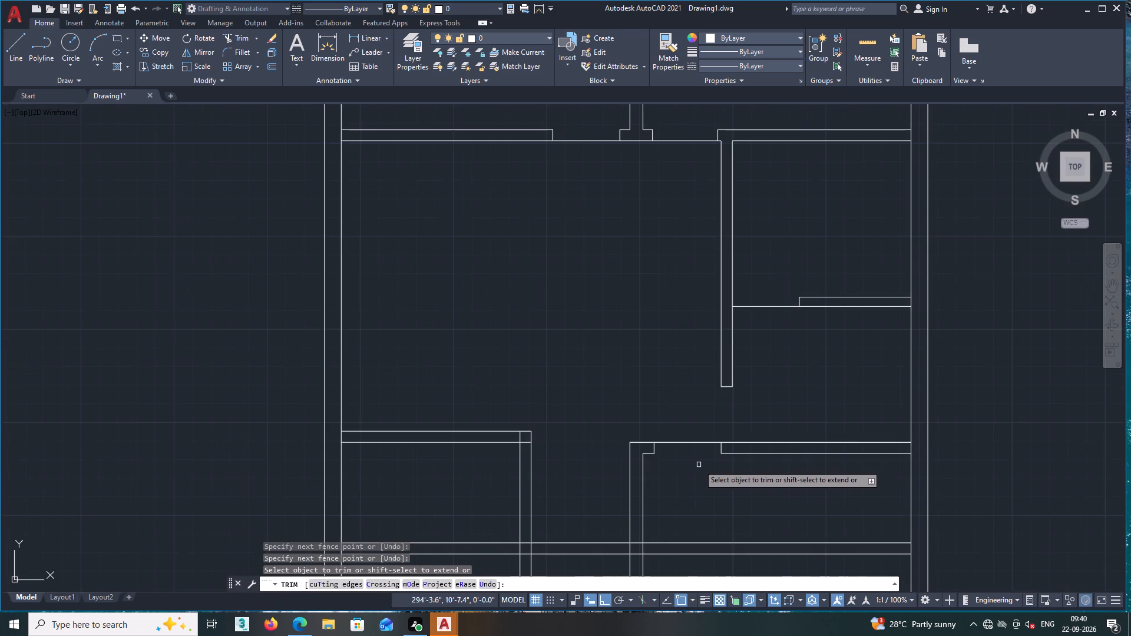
pyautogui.moveTo(699, 465); pyautogui.dragTo(663, 481, button='middle')
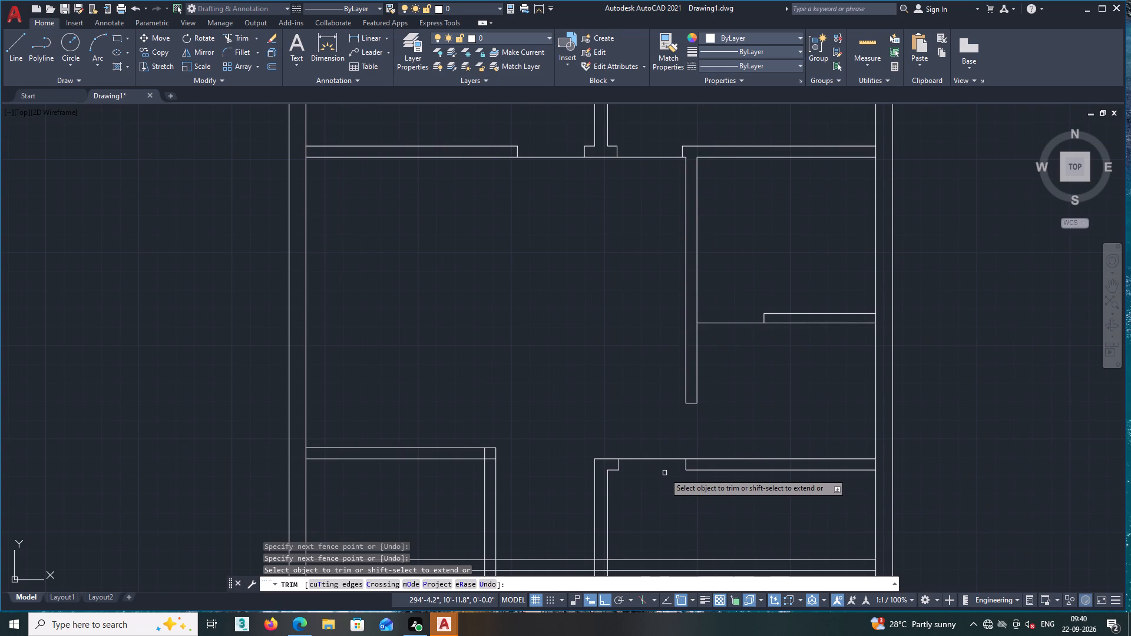
pyautogui.moveTo(665, 471); pyautogui.dragTo(636, 471, button='middle')
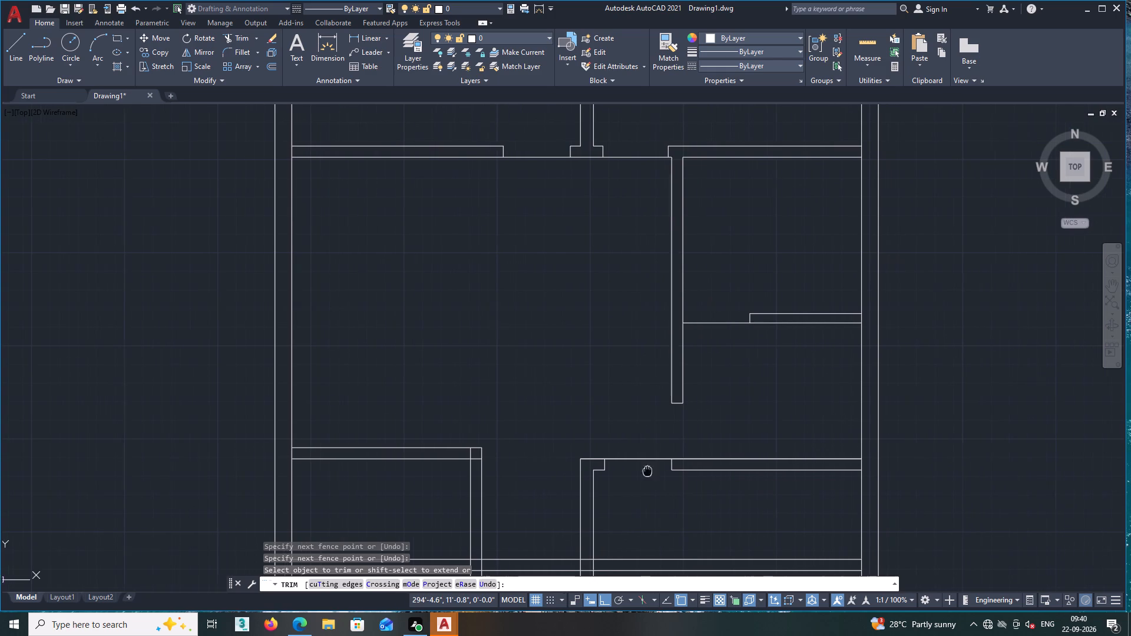
pyautogui.moveTo(636, 471); pyautogui.dragTo(633, 471, button='middle')
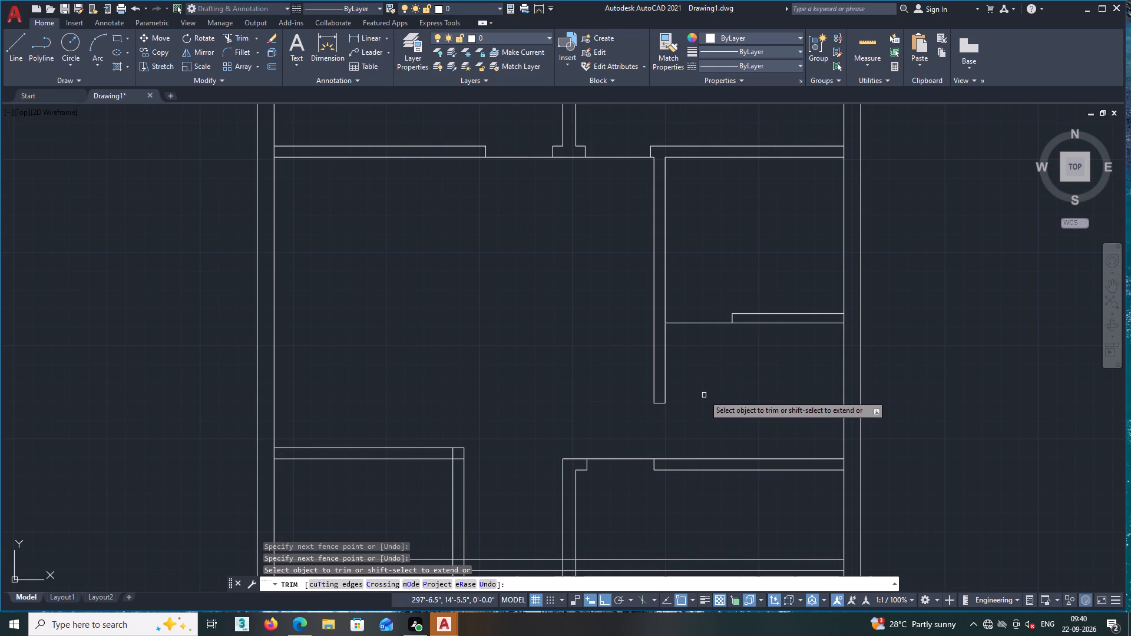
pyautogui.moveTo(704, 396); pyautogui.dragTo(748, 318, button='middle')
pyautogui.scroll(-1, 693, 458)
pyautogui.moveTo(693, 459); pyautogui.dragTo(695, 457, button='middle')
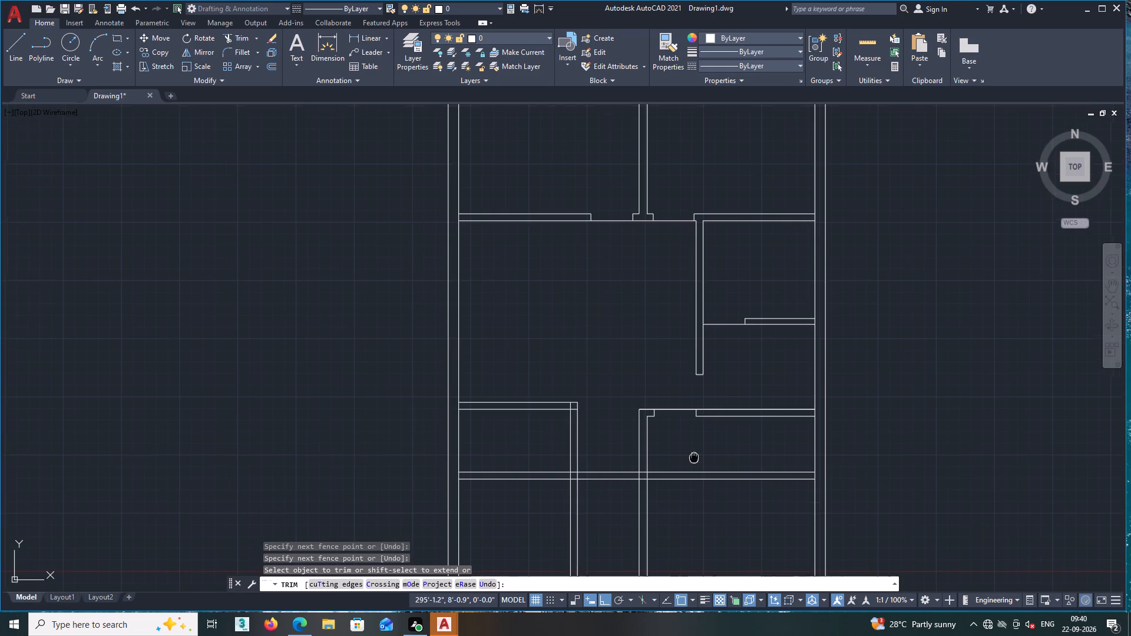
pyautogui.moveTo(695, 457); pyautogui.dragTo(735, 398, button='middle')
pyautogui.click(730, 394)
pyautogui.click(735, 445)
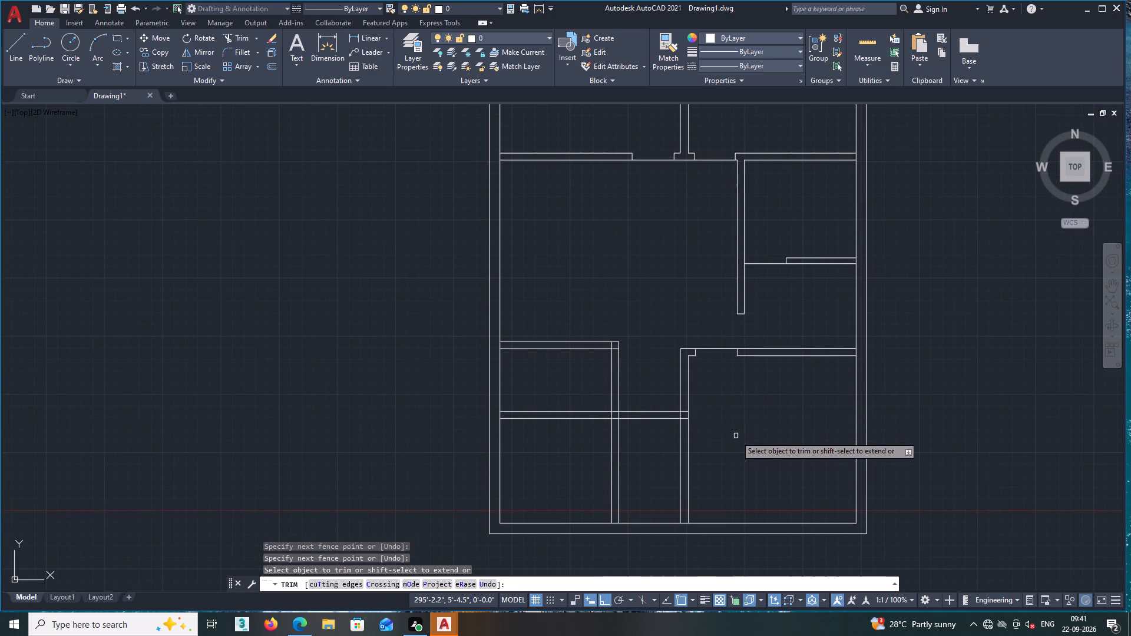
# Trim off both lines of the southwestern vertical partition south of the horizontal partition.
pyautogui.moveTo(737, 433); pyautogui.dragTo(791, 428, button='middle')
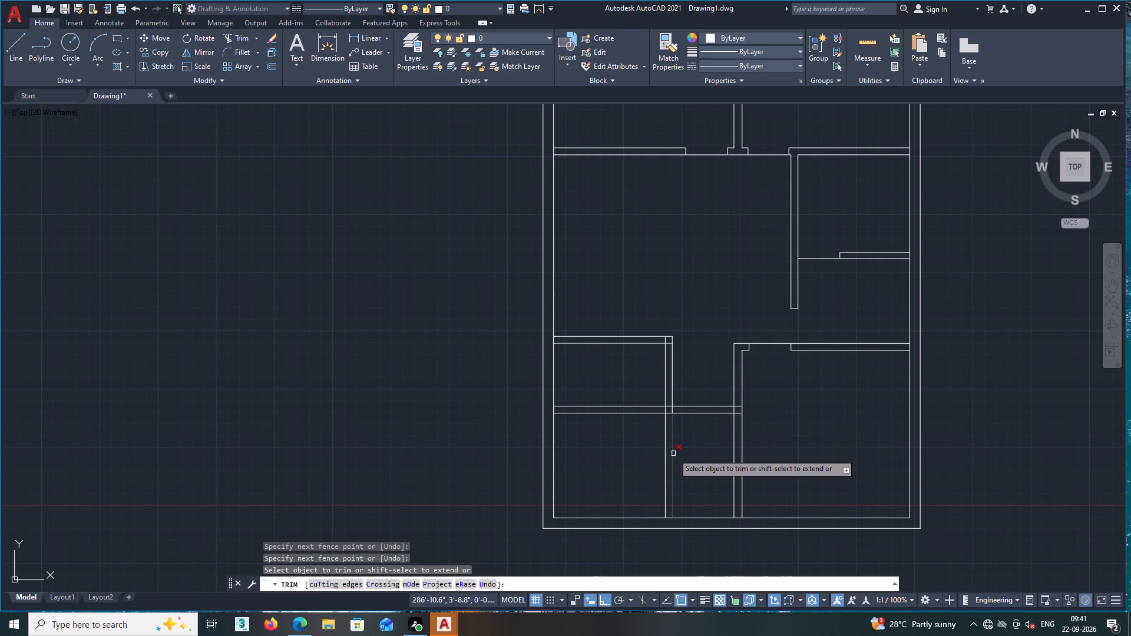
pyautogui.click(696, 443)
pyautogui.click(637, 462)
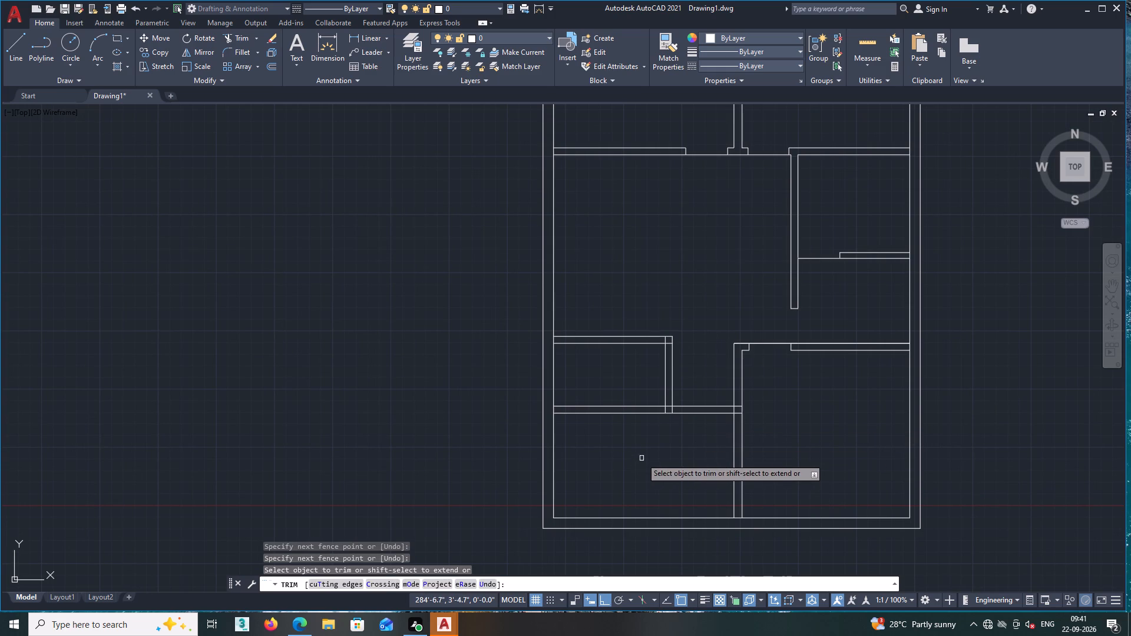
# Trim the overlapping lines where the southwestern vertical partition meets the horizontal partition to form a clean T-junction.
pyautogui.moveTo(641, 458); pyautogui.dragTo(727, 471, button='middle')
pyautogui.scroll(3, 742, 441)
pyautogui.scroll(1, 783, 398)
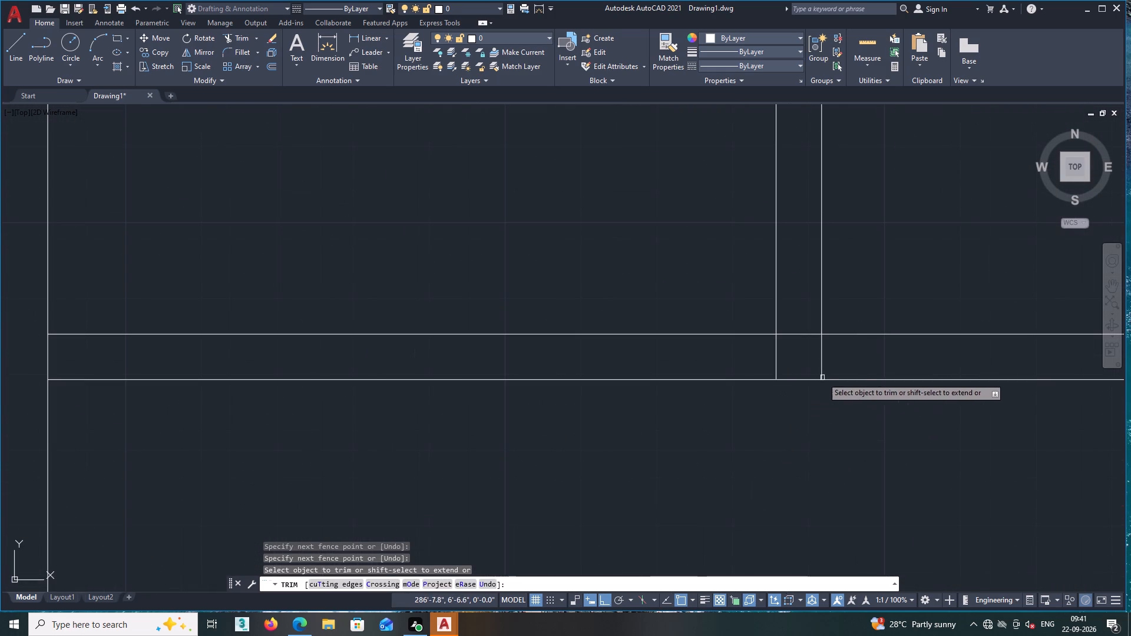
pyautogui.click(857, 360)
pyautogui.doubleClick(750, 367)
pyautogui.click(802, 307)
pyautogui.doubleClick(798, 352)
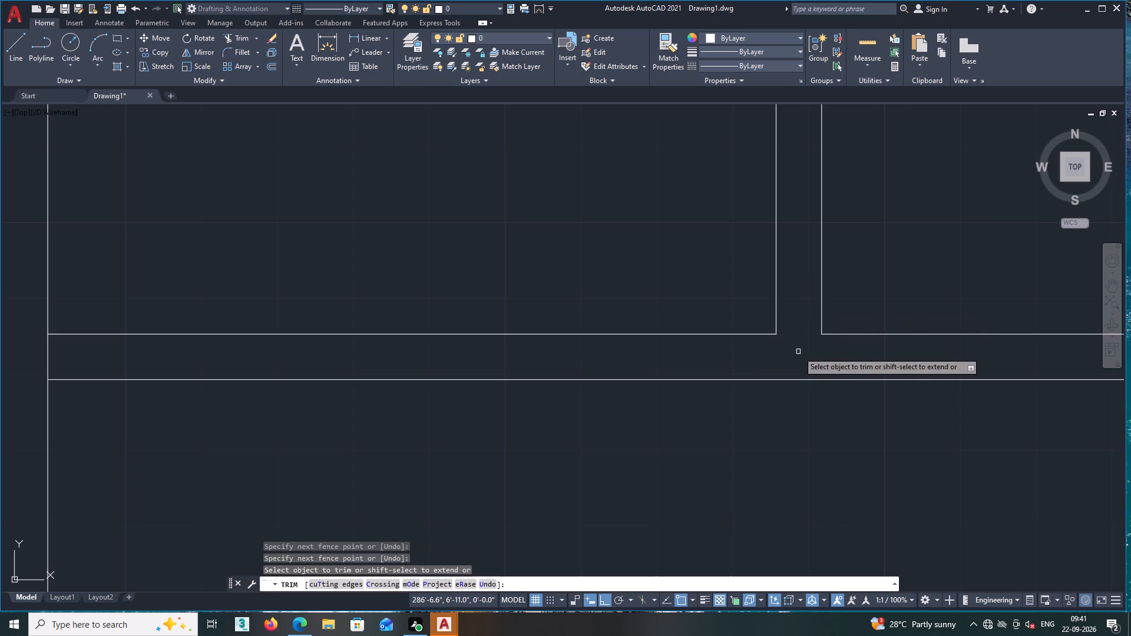
# Trim the overlapping lines where the horizontal partition meets the southeast room's west wall to open the junction.
pyautogui.scroll(-3, 798, 350)
pyautogui.moveTo(796, 383); pyautogui.dragTo(674, 430, button='middle')
pyautogui.moveTo(705, 419); pyautogui.dragTo(555, 455, button='middle')
pyautogui.scroll(2, 636, 432)
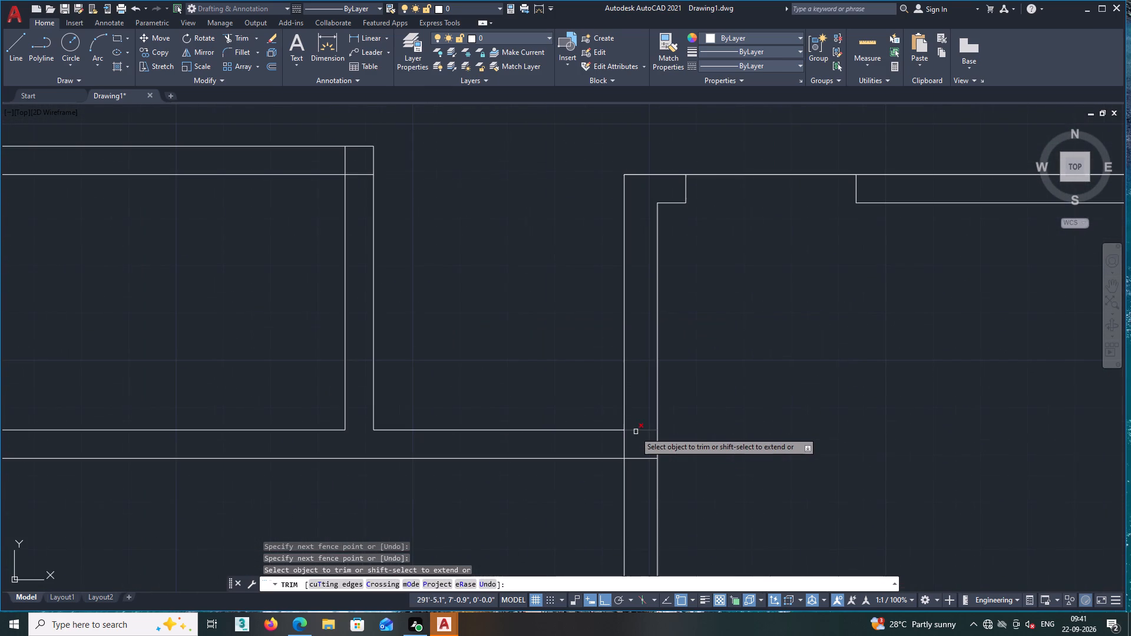
pyautogui.click(635, 432)
pyautogui.click(626, 443)
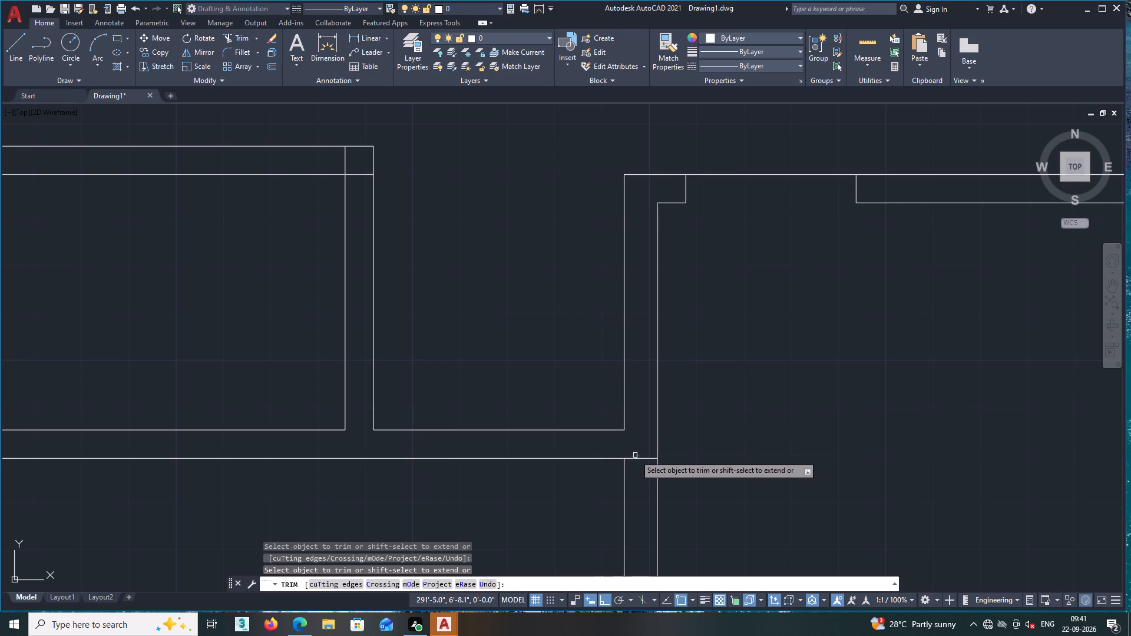
pyautogui.click(636, 458)
# Trim the overlapping inner wall lines at the northeast corner of the small western room.
pyautogui.scroll(-2, 636, 457)
pyautogui.moveTo(598, 480); pyautogui.dragTo(635, 473, button='middle')
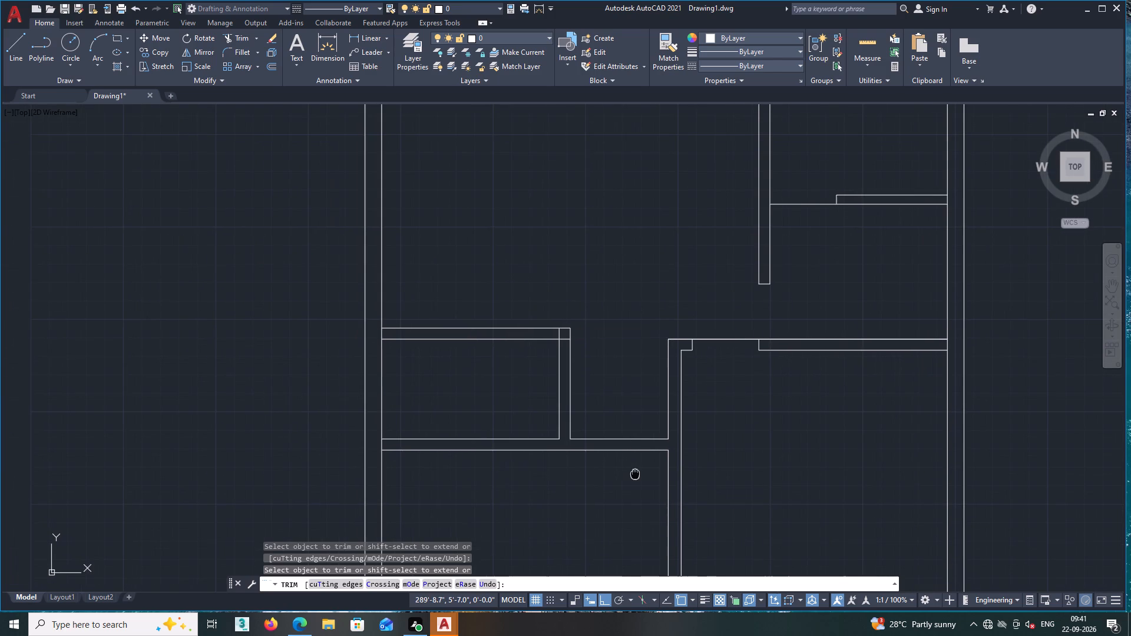
pyautogui.moveTo(635, 473); pyautogui.dragTo(635, 495, button='middle')
pyautogui.scroll(3, 566, 356)
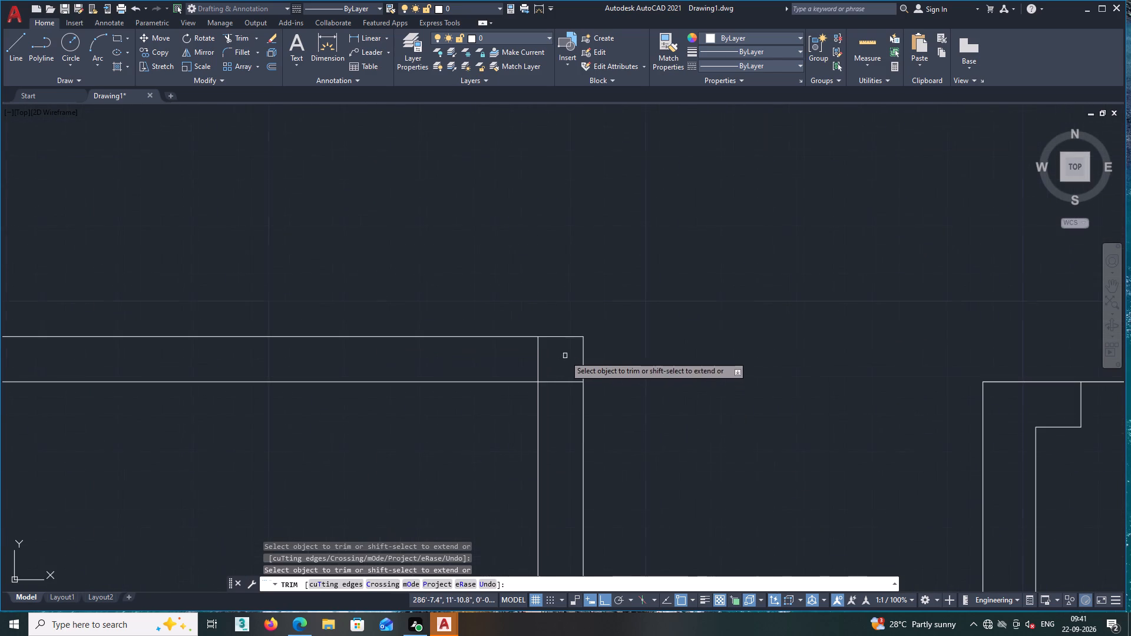
pyautogui.click(539, 358)
pyautogui.doubleClick(558, 364)
pyautogui.click(557, 409)
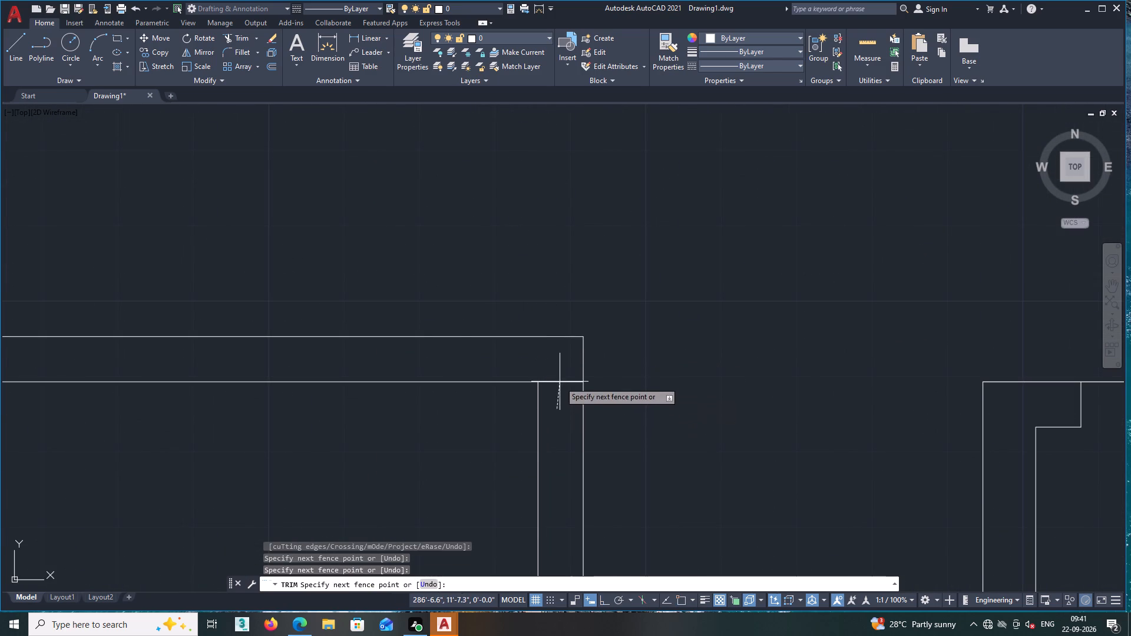
pyautogui.click(559, 370)
# Draw a jamb line across the small western room's north wall, just west of its northeast inner corner.
pyautogui.scroll(-2, 559, 371)
pyautogui.moveTo(511, 425); pyautogui.dragTo(583, 410, button='middle')
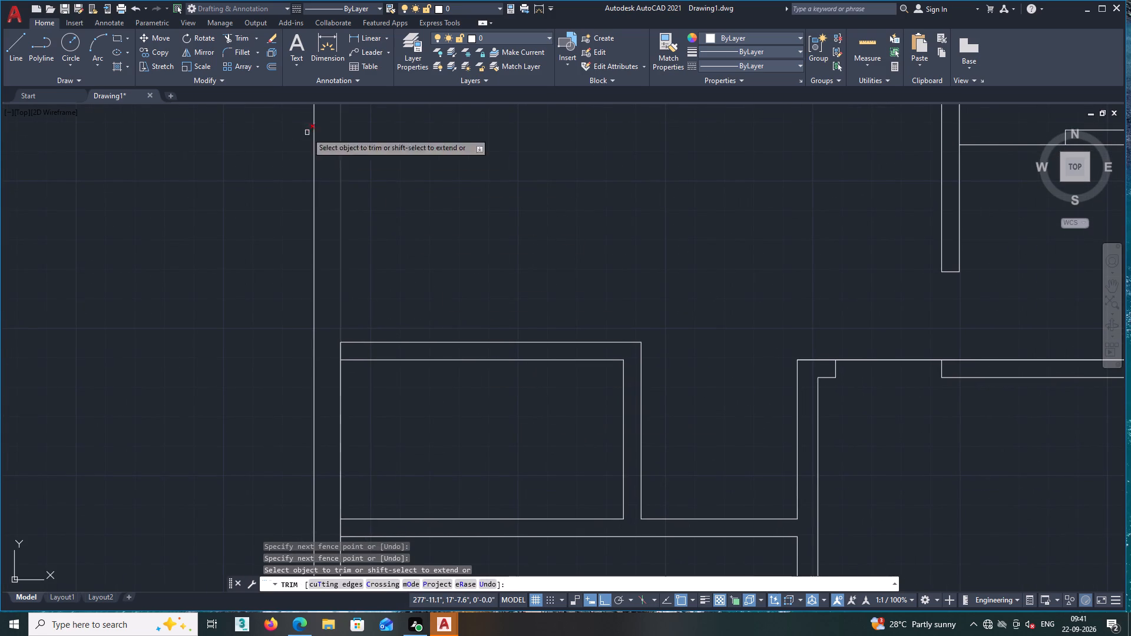
pyautogui.click(11, 44)
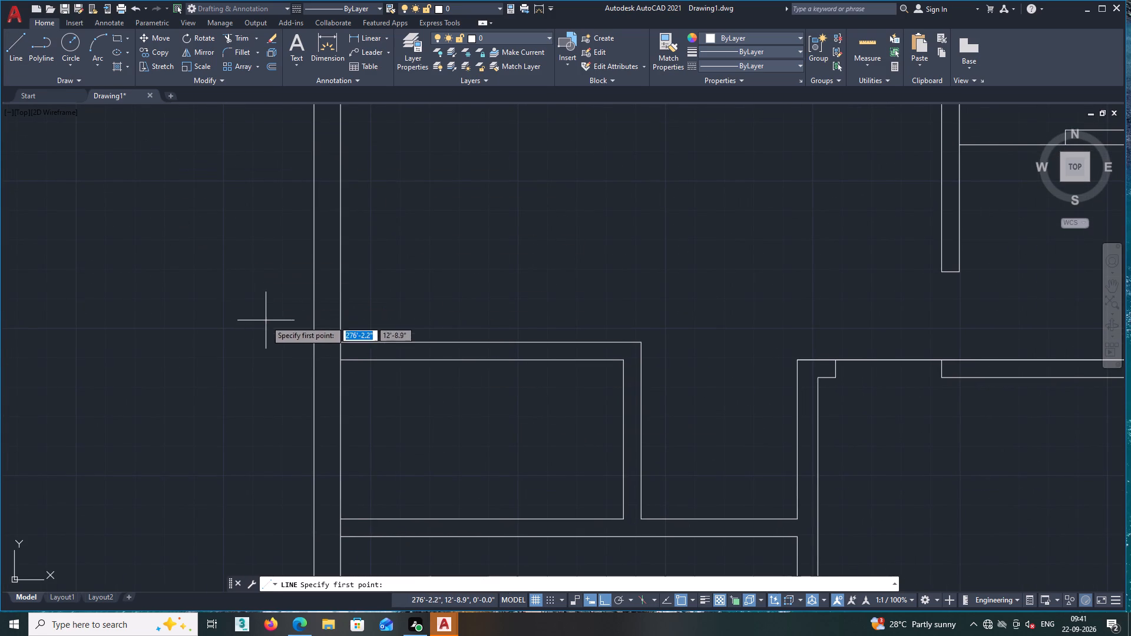
pyautogui.moveTo(266, 320); pyautogui.dragTo(290, 316, button='middle')
pyautogui.scroll(1, 617, 346)
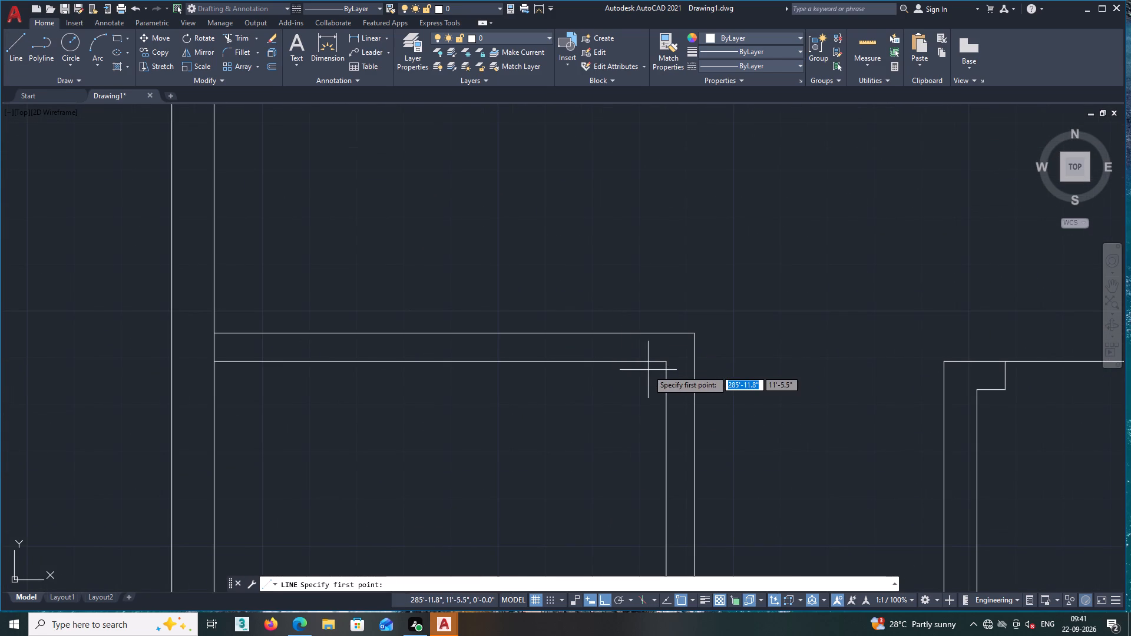
pyautogui.click(646, 362)
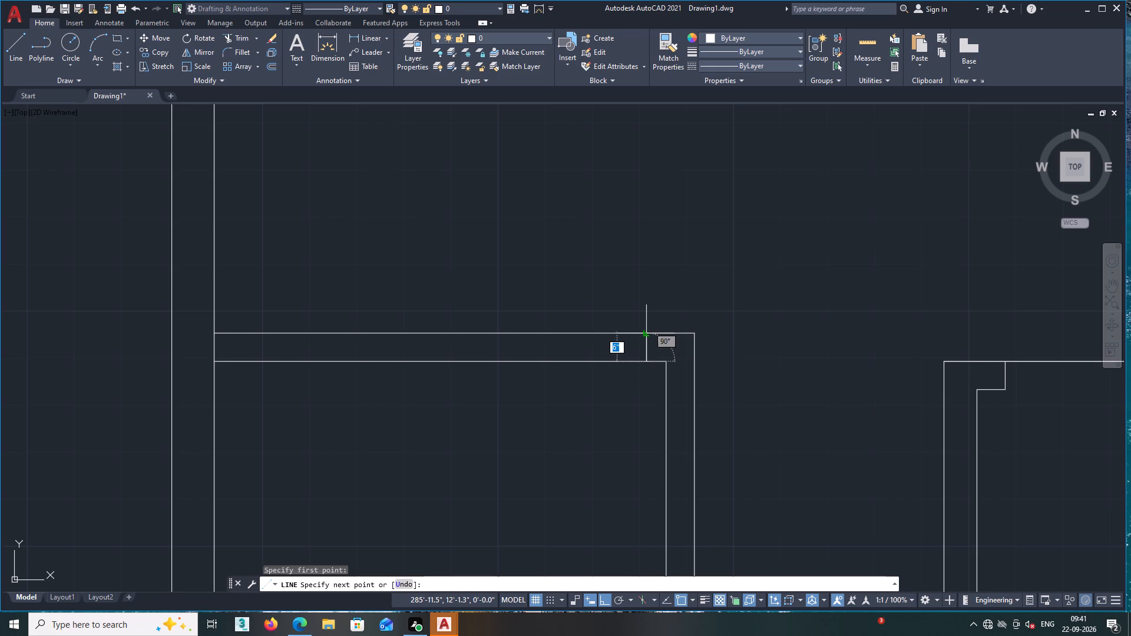
pyautogui.click(647, 333)
pyautogui.press('Escape')
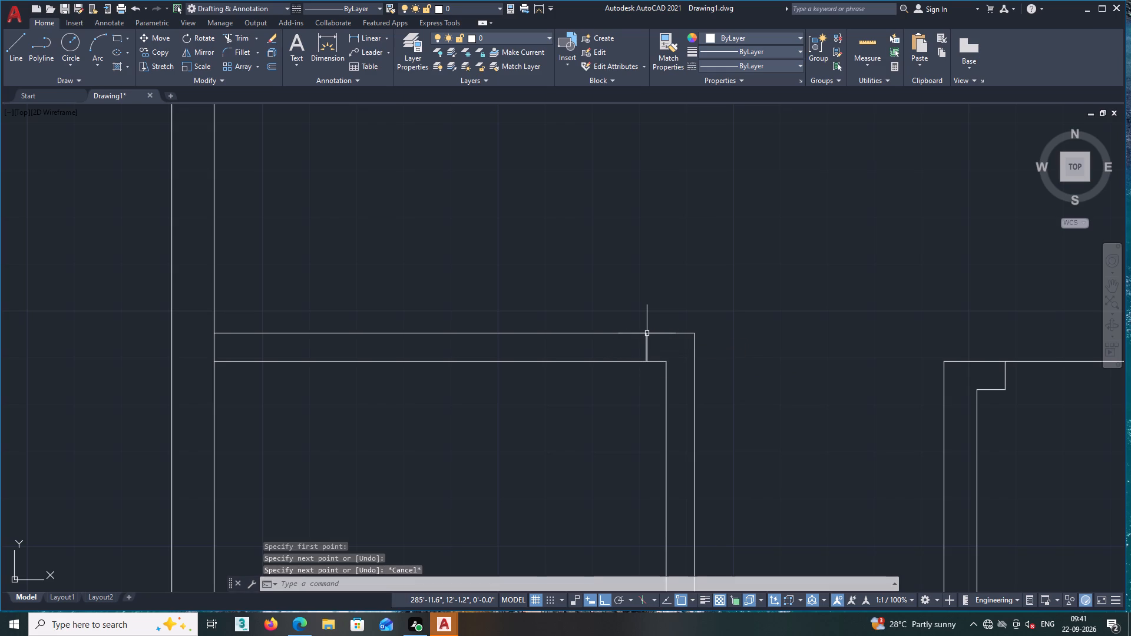
# Offset the jamb line in the small western room's north wall 3' to the west.
pyautogui.click(274, 67)
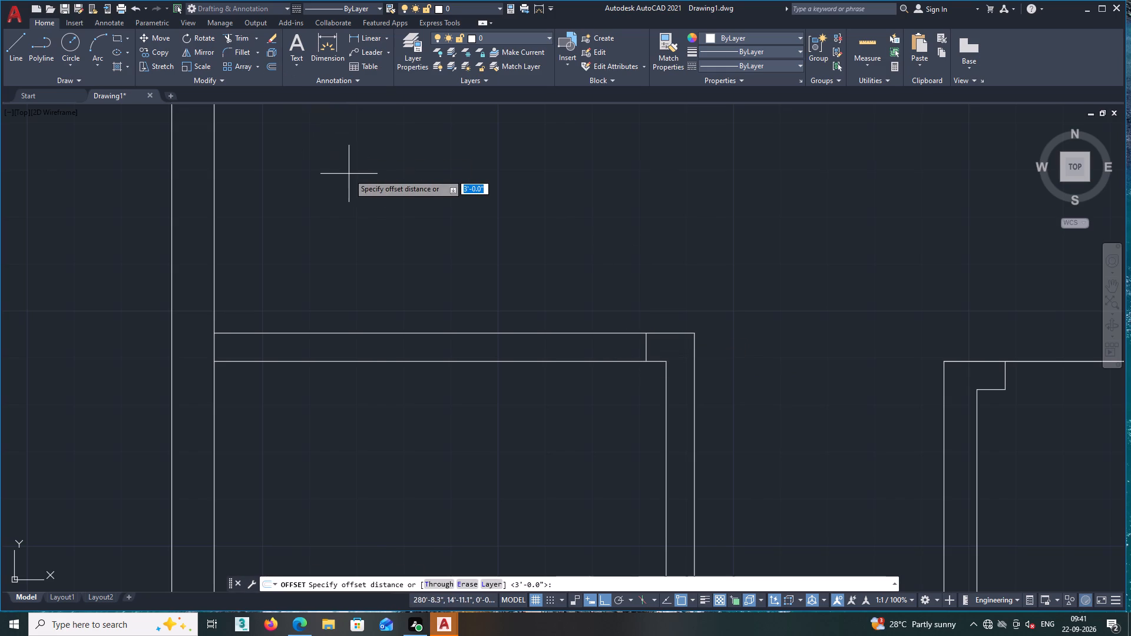
pyautogui.press('Return')
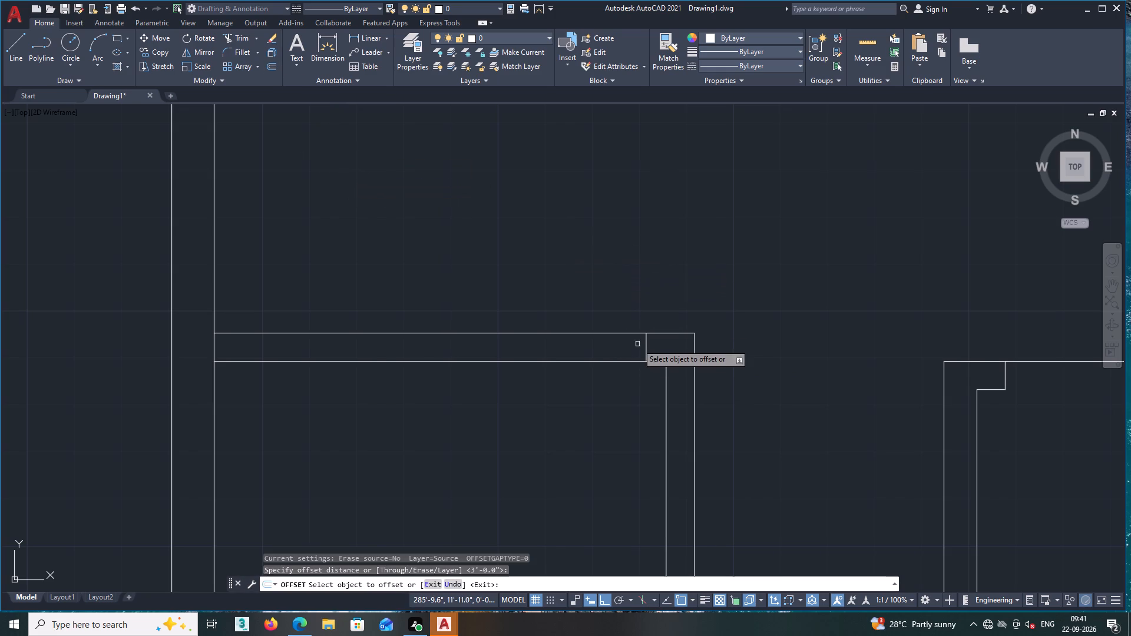
pyautogui.click(647, 346)
pyautogui.doubleClick(601, 342)
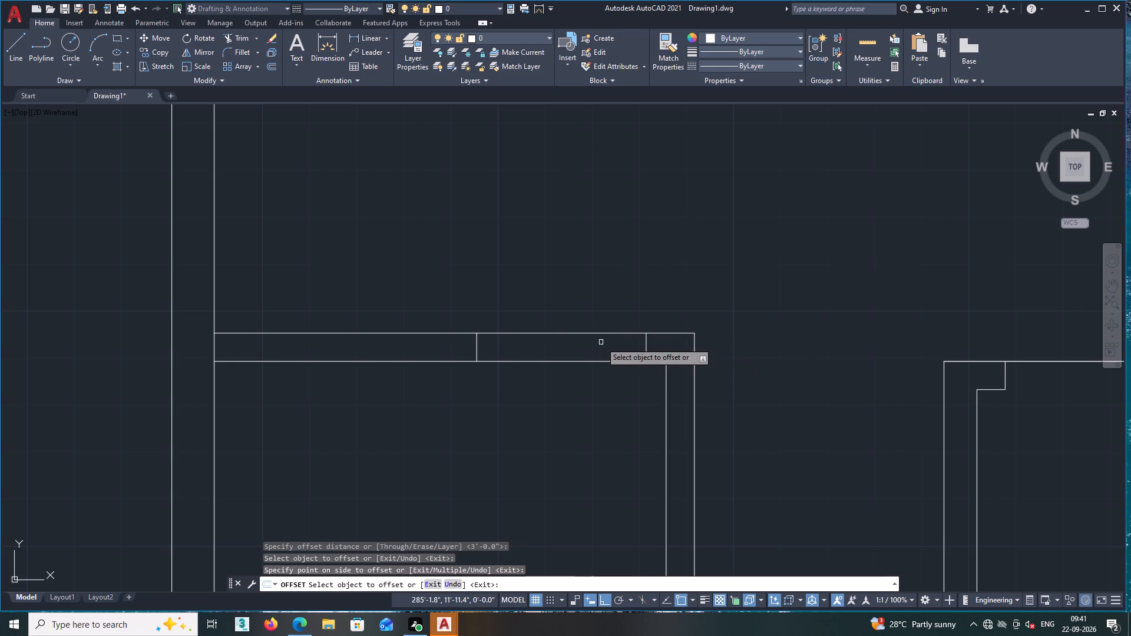
pyautogui.scroll(-3, 585, 364)
pyautogui.moveTo(582, 395); pyautogui.dragTo(604, 370, button='middle')
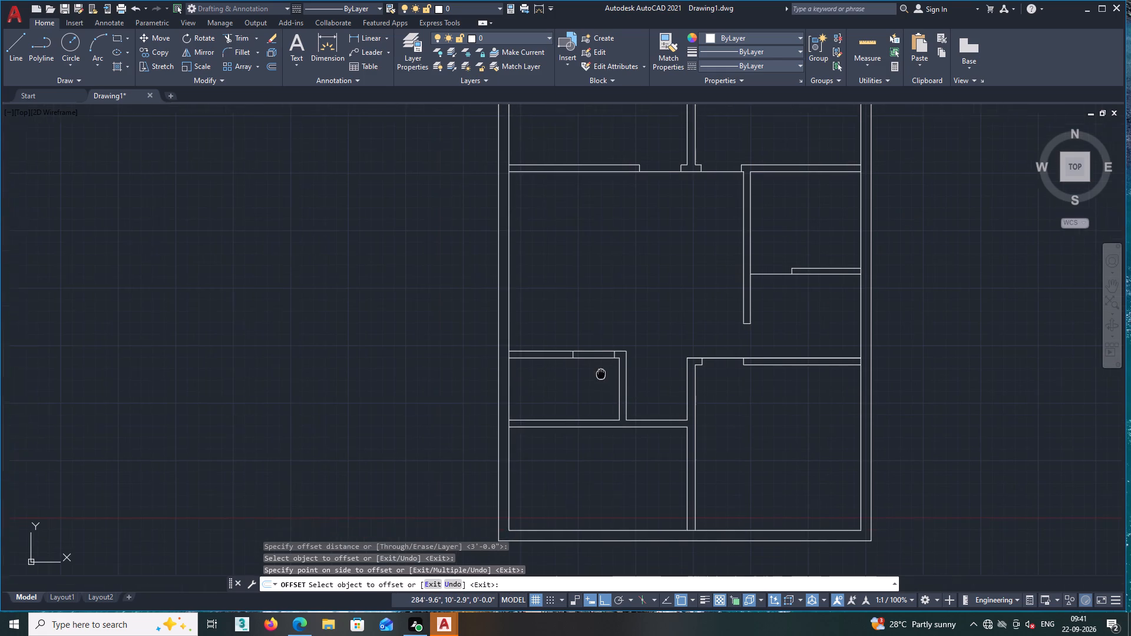
pyautogui.moveTo(604, 370); pyautogui.dragTo(639, 362, button='middle')
pyautogui.press('space')
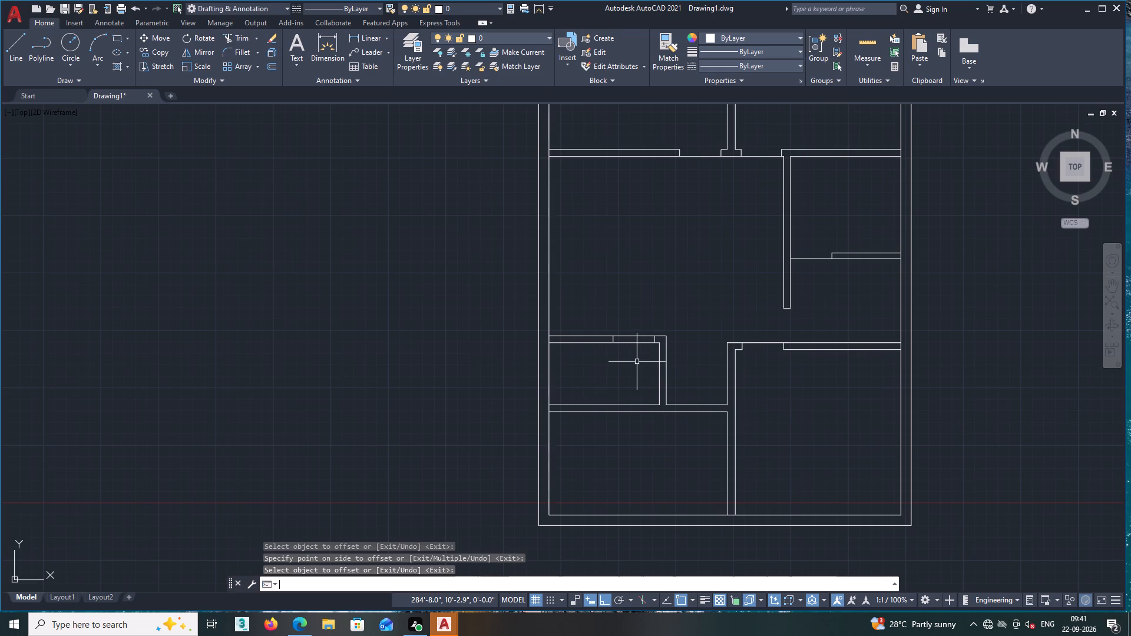
# Trim the south line of the small western room's north wall between the two jamb lines.
pyautogui.write('tr')
pyautogui.press('Return')
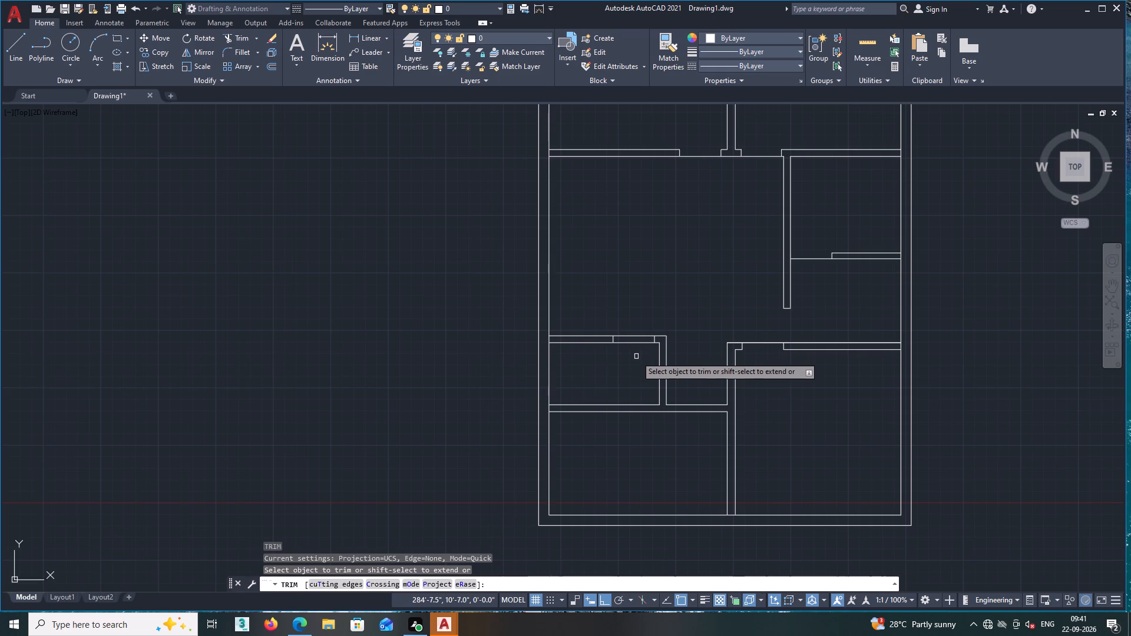
pyautogui.click(636, 342)
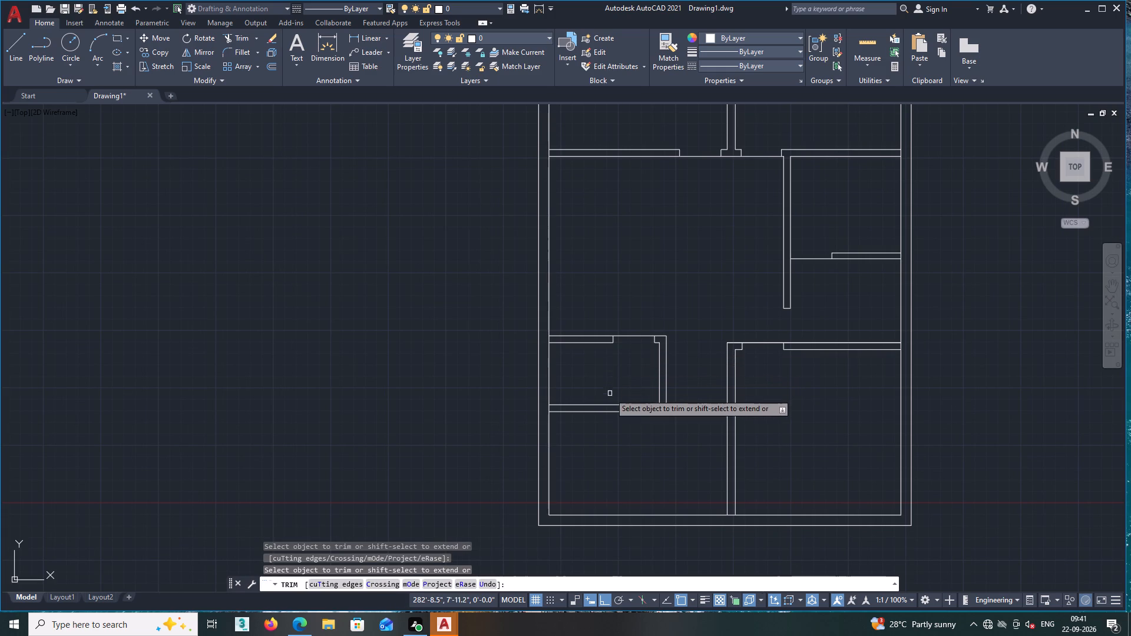
# Draw a jamb line across the southwest room's north partition, just west of the southeast room's west wall.
pyautogui.moveTo(616, 387); pyautogui.dragTo(507, 384, button='middle')
pyautogui.moveTo(579, 425); pyautogui.dragTo(582, 426, button='middle')
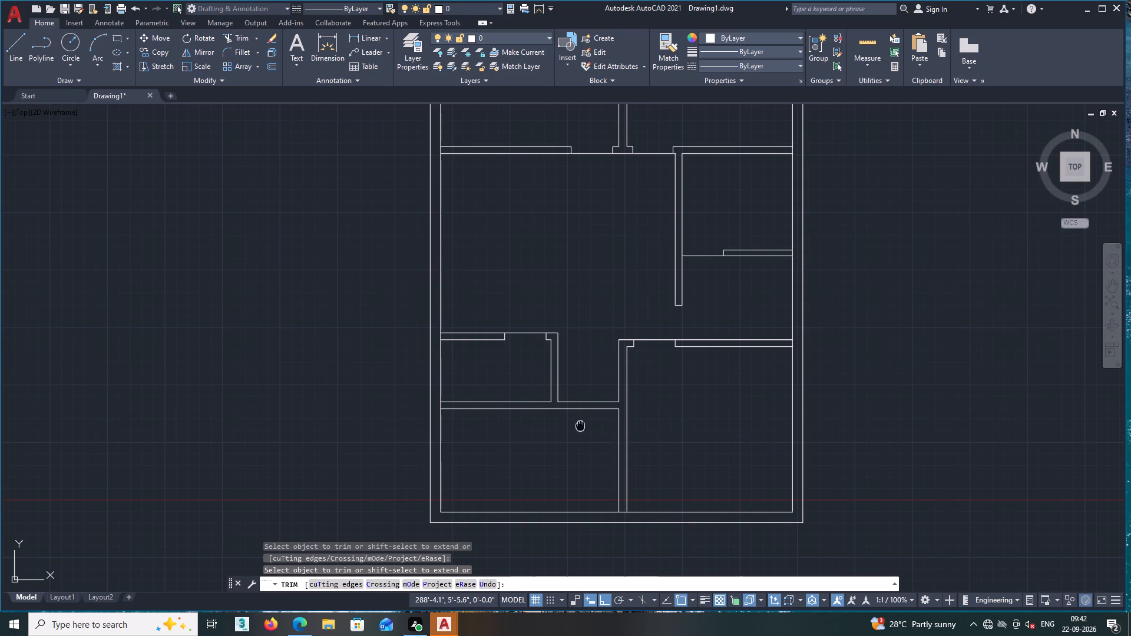
pyautogui.moveTo(582, 426); pyautogui.dragTo(604, 429, button='middle')
pyautogui.click(21, 48)
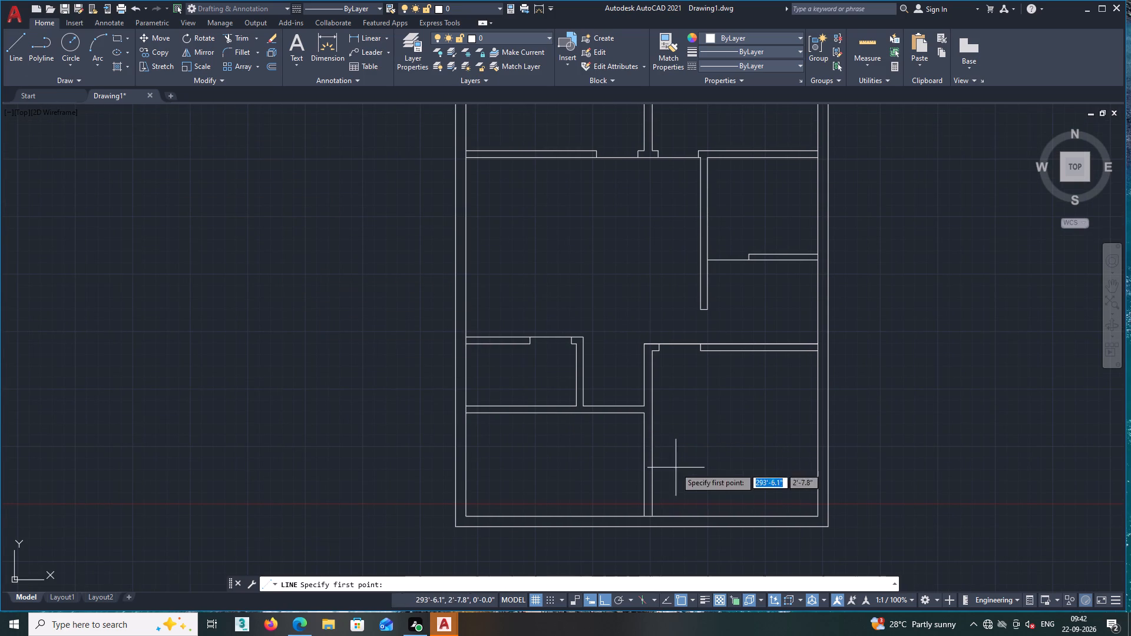
pyautogui.moveTo(556, 417); pyautogui.dragTo(458, 458, button='middle')
pyautogui.scroll(3, 557, 442)
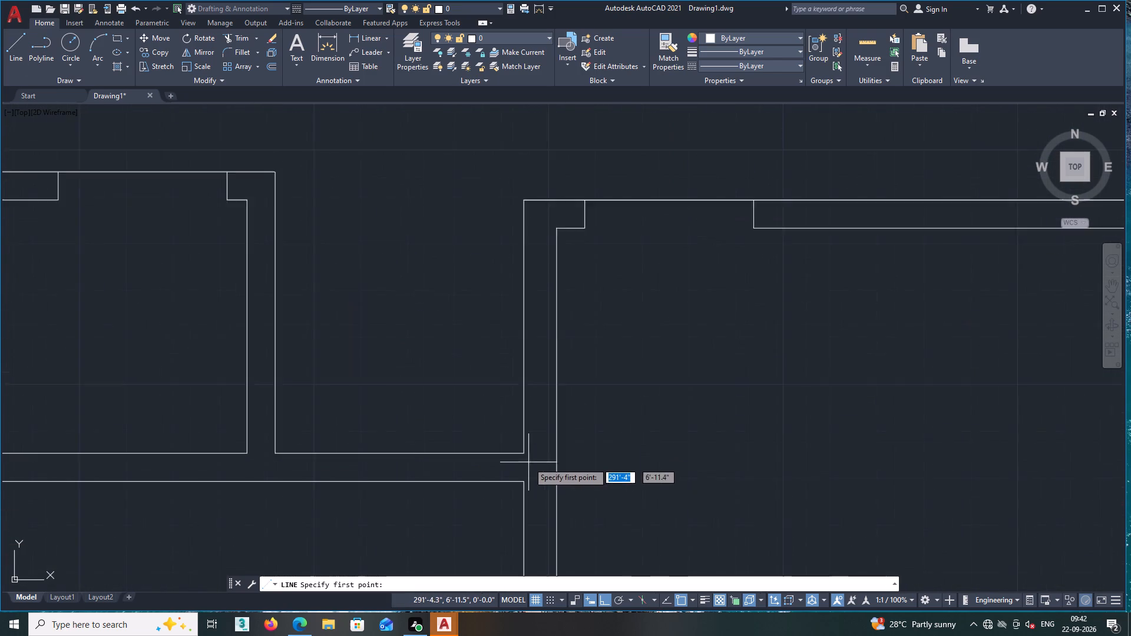
pyautogui.scroll(1, 528, 462)
pyautogui.scroll(1, 477, 482)
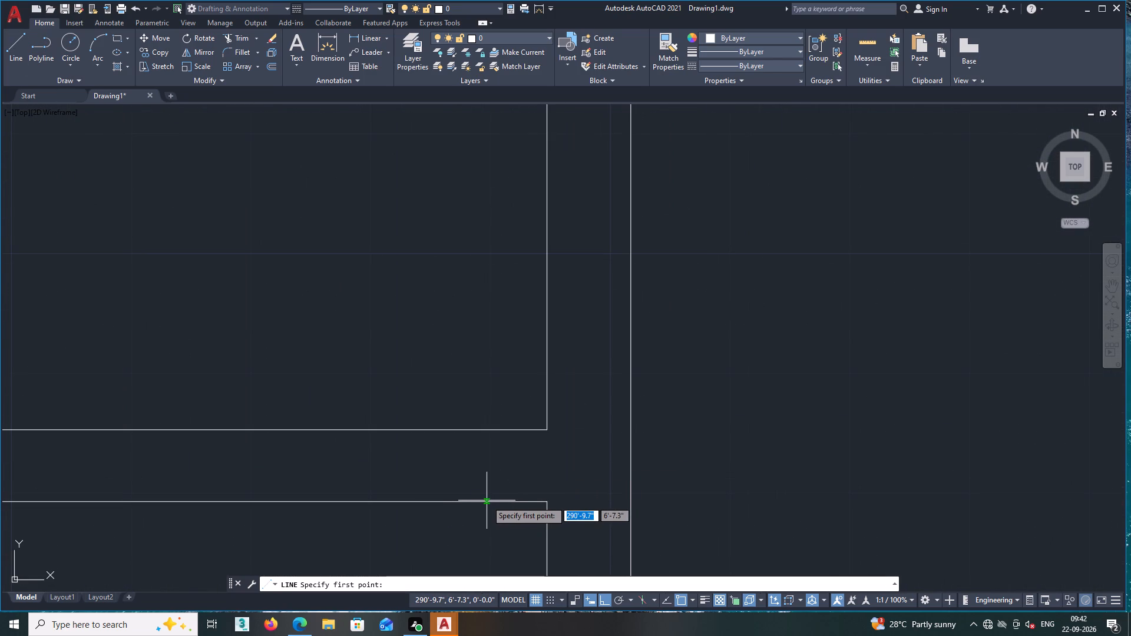
pyautogui.click(490, 501)
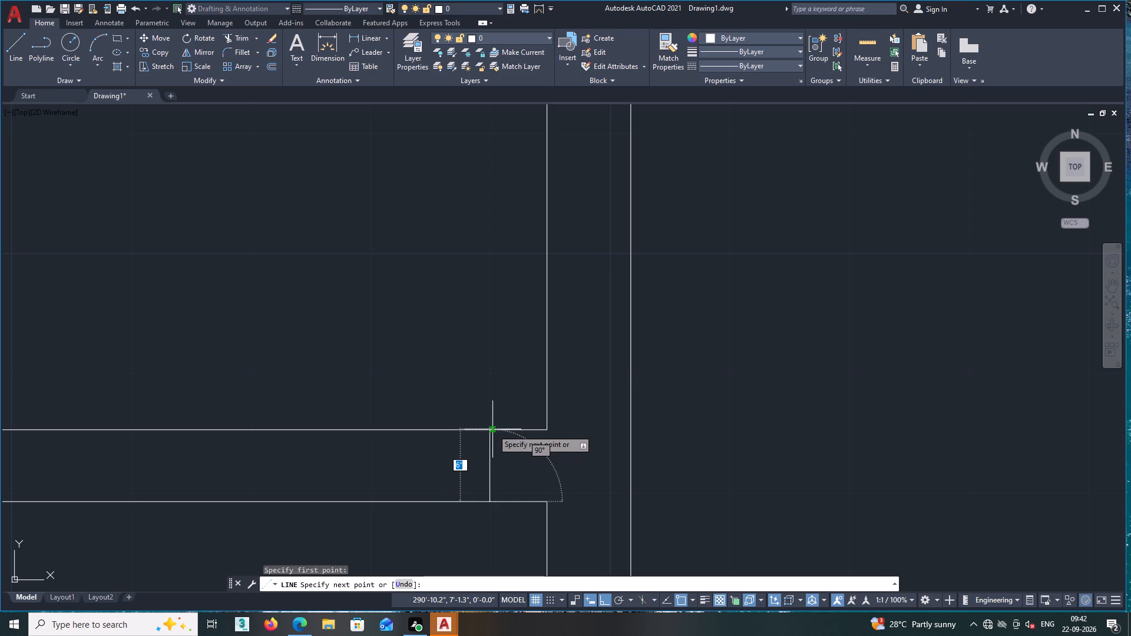
pyautogui.click(490, 429)
pyautogui.press('space')
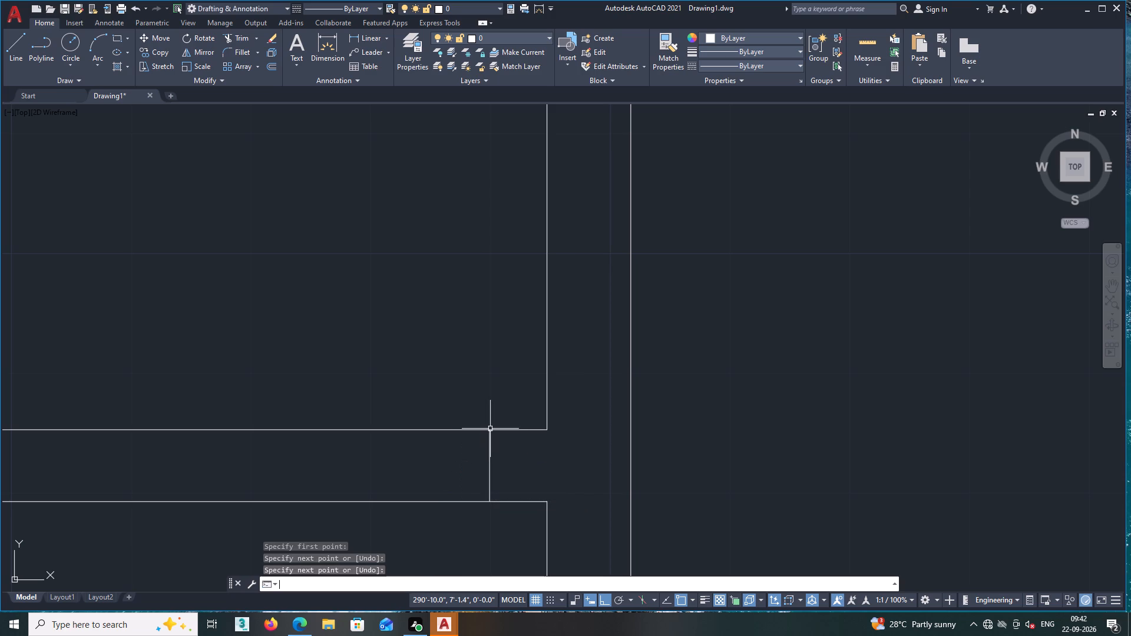
# Offset the jamb line in the southwest room's north partition 3' to the west.
pyautogui.click(275, 69)
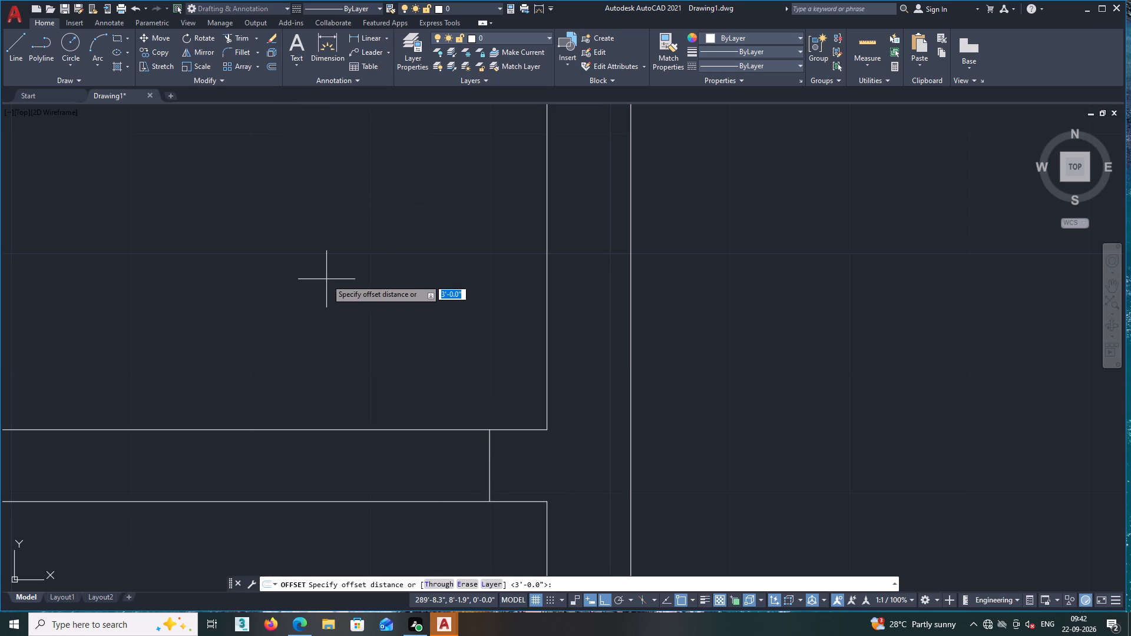
pyautogui.press('Return')
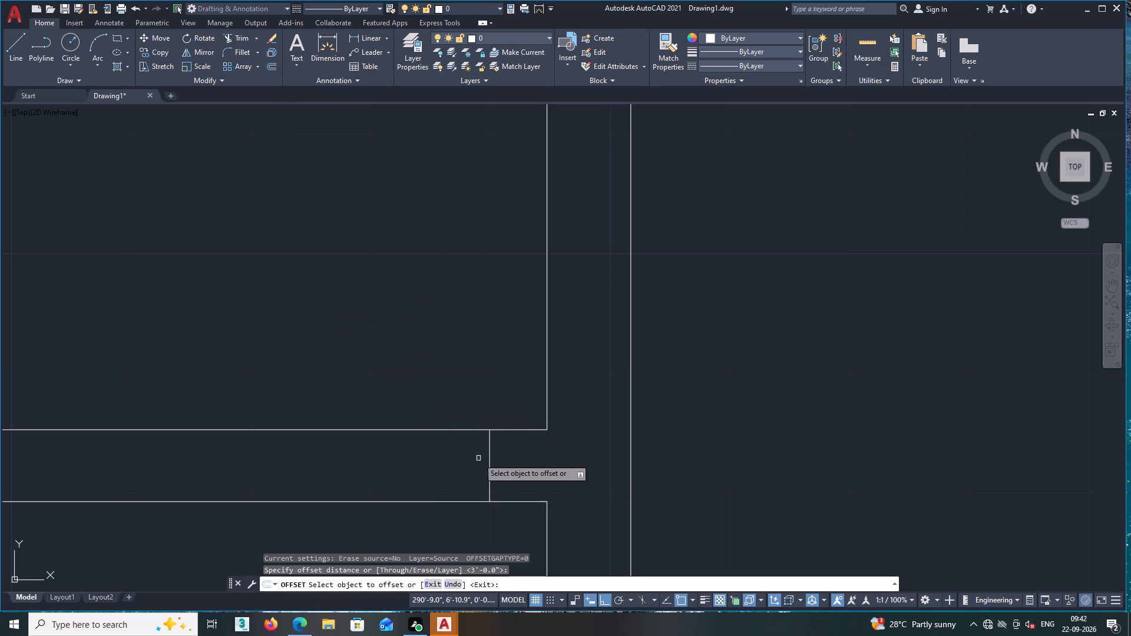
pyautogui.click(489, 462)
pyautogui.click(392, 462)
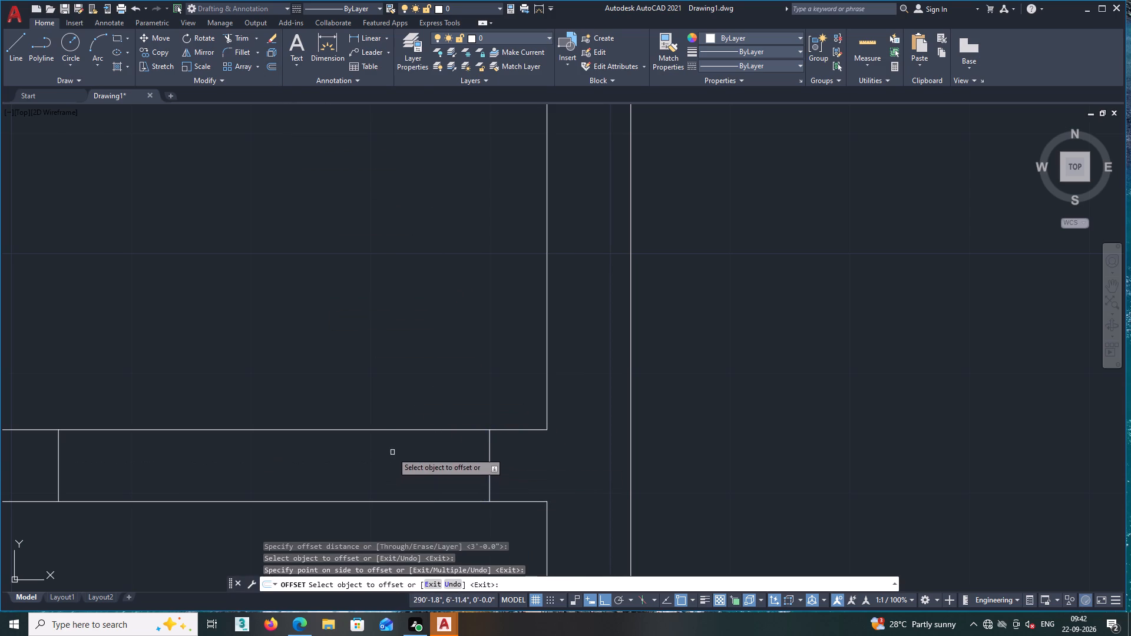
pyautogui.scroll(-2, 392, 452)
pyautogui.moveTo(390, 460); pyautogui.dragTo(610, 460, button='middle')
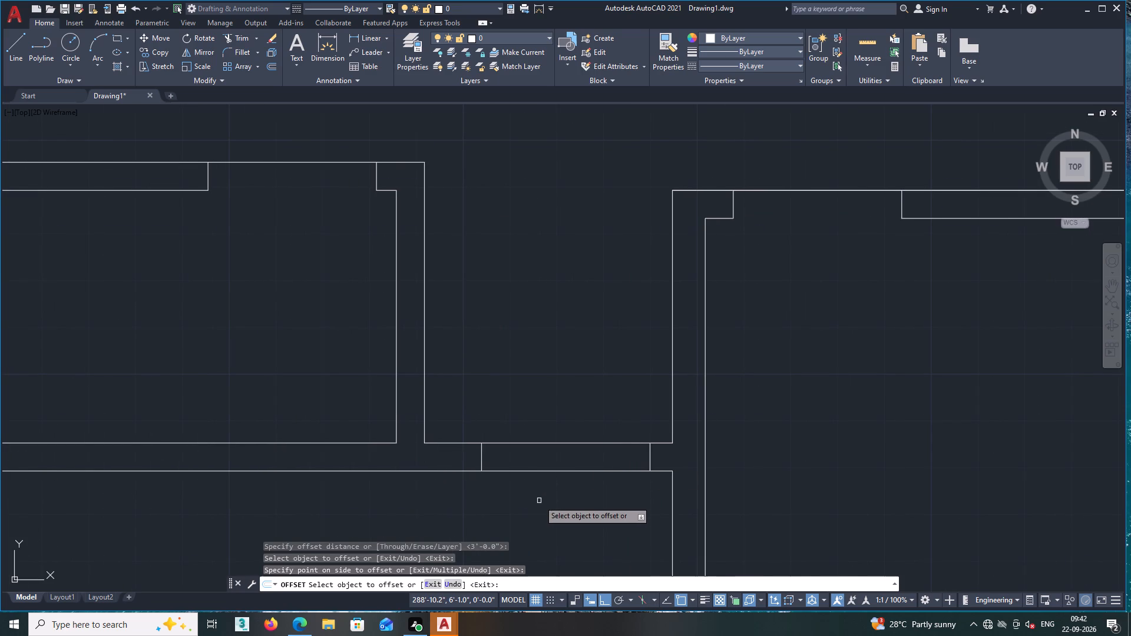
pyautogui.press('space')
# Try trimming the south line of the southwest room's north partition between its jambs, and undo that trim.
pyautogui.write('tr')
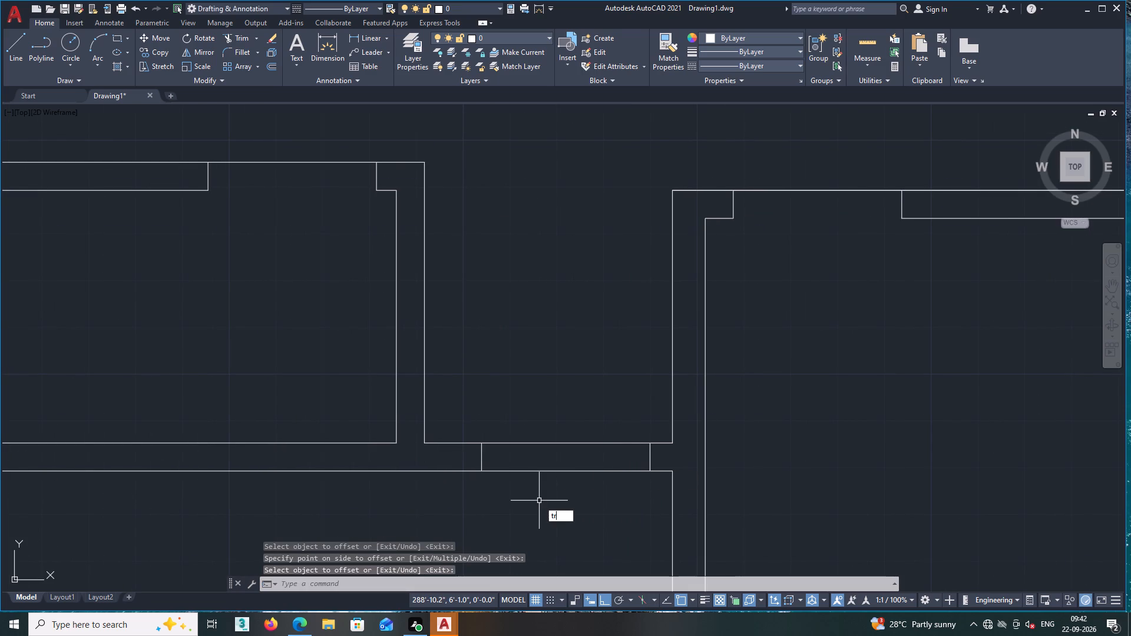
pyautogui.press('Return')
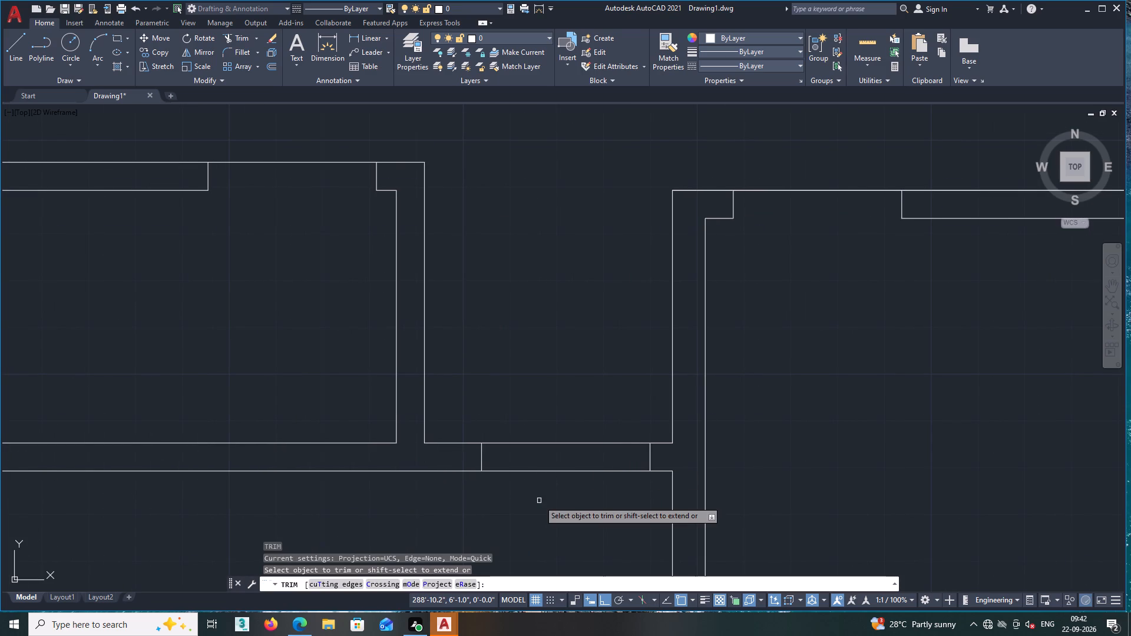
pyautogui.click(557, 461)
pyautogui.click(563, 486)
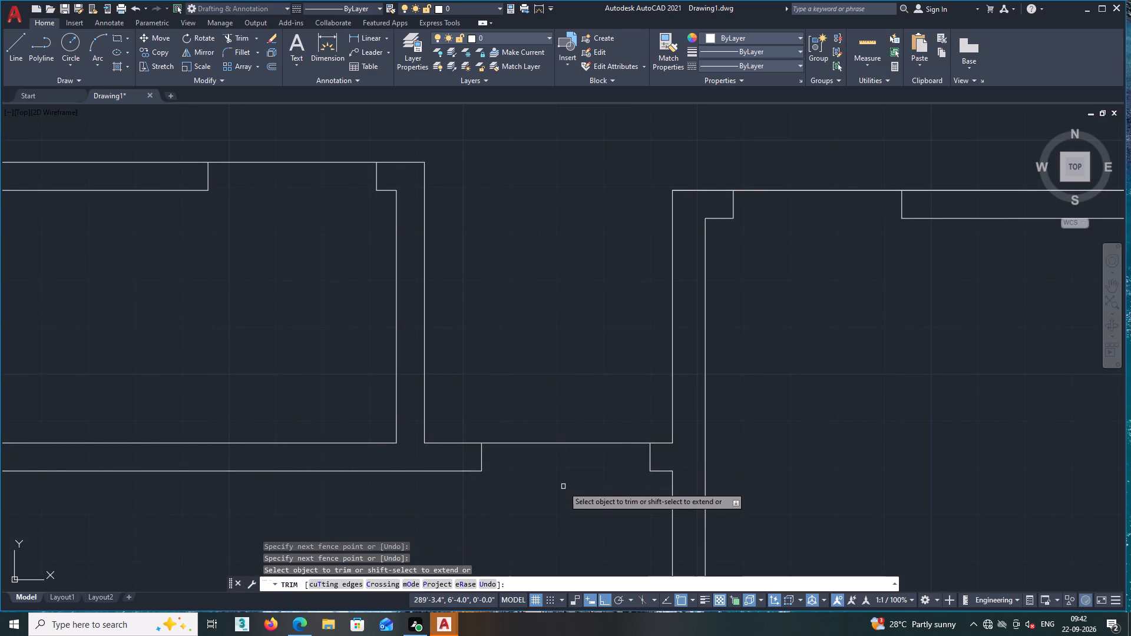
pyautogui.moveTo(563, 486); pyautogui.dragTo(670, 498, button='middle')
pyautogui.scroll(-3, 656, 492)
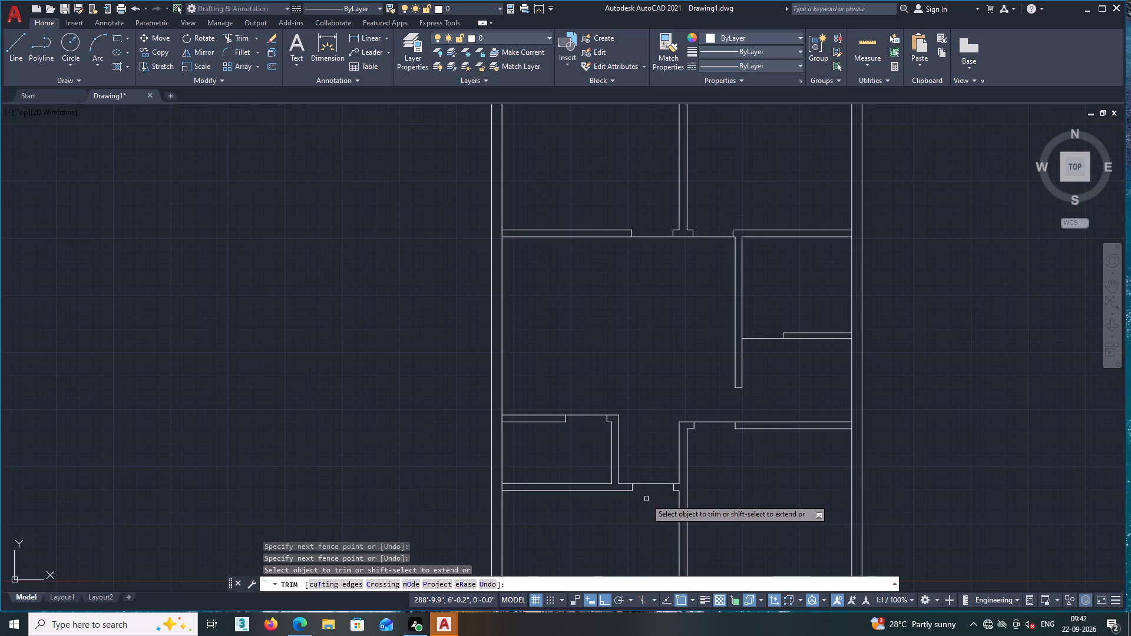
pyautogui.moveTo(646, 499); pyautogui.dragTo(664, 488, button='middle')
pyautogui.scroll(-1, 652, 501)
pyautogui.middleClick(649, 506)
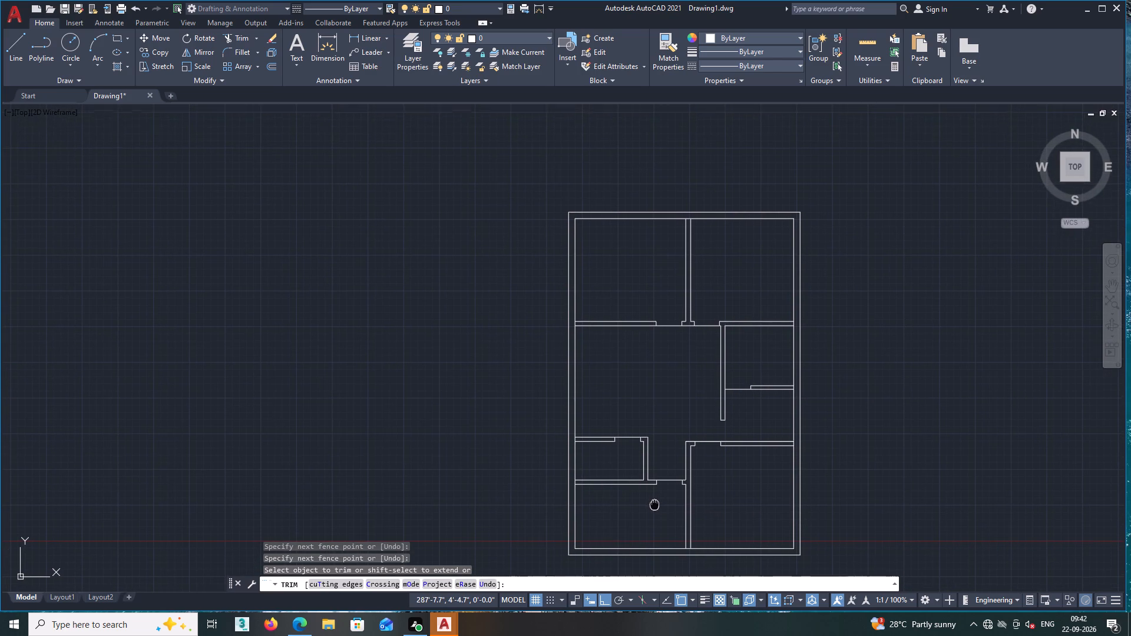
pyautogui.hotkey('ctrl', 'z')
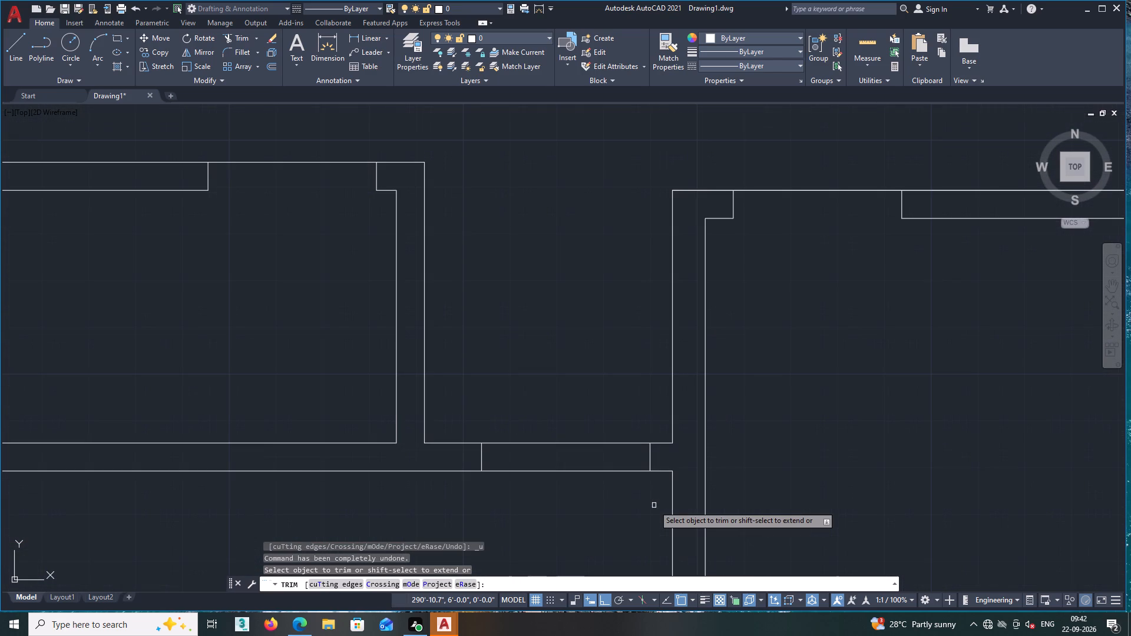
# Trim the north line of the southwest room's north partition between the two jamb lines.
pyautogui.click(634, 415)
pyautogui.click(617, 454)
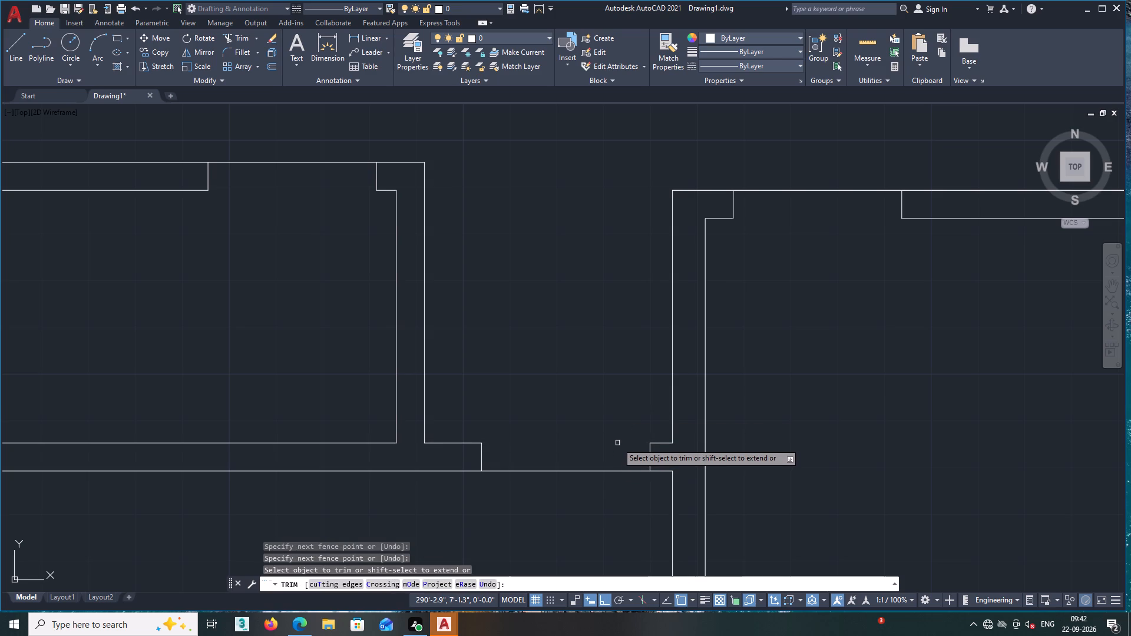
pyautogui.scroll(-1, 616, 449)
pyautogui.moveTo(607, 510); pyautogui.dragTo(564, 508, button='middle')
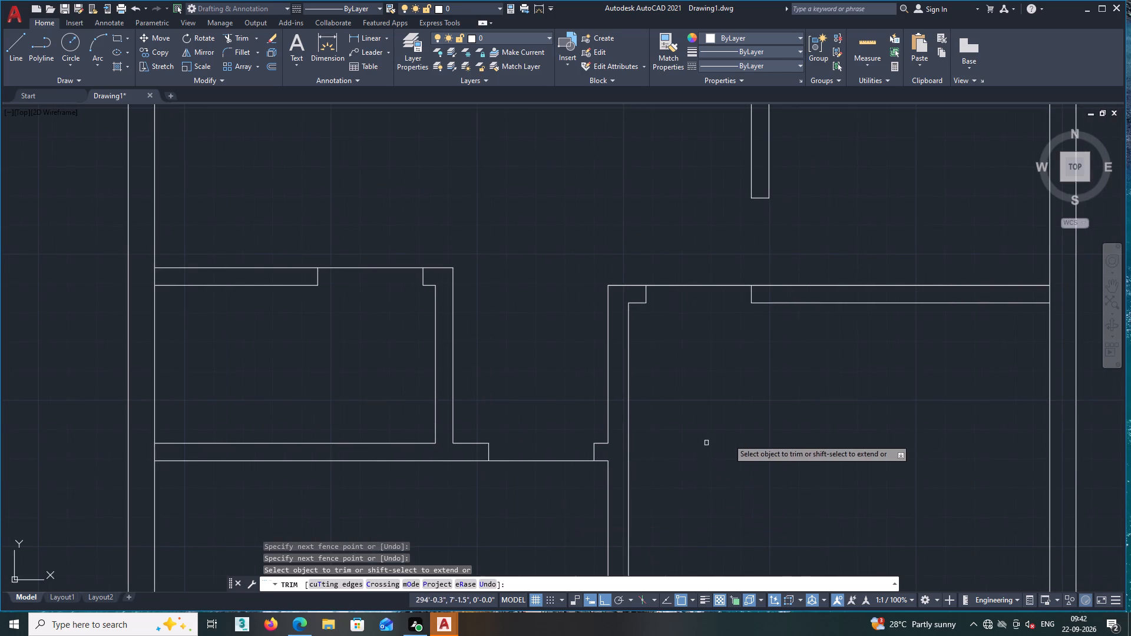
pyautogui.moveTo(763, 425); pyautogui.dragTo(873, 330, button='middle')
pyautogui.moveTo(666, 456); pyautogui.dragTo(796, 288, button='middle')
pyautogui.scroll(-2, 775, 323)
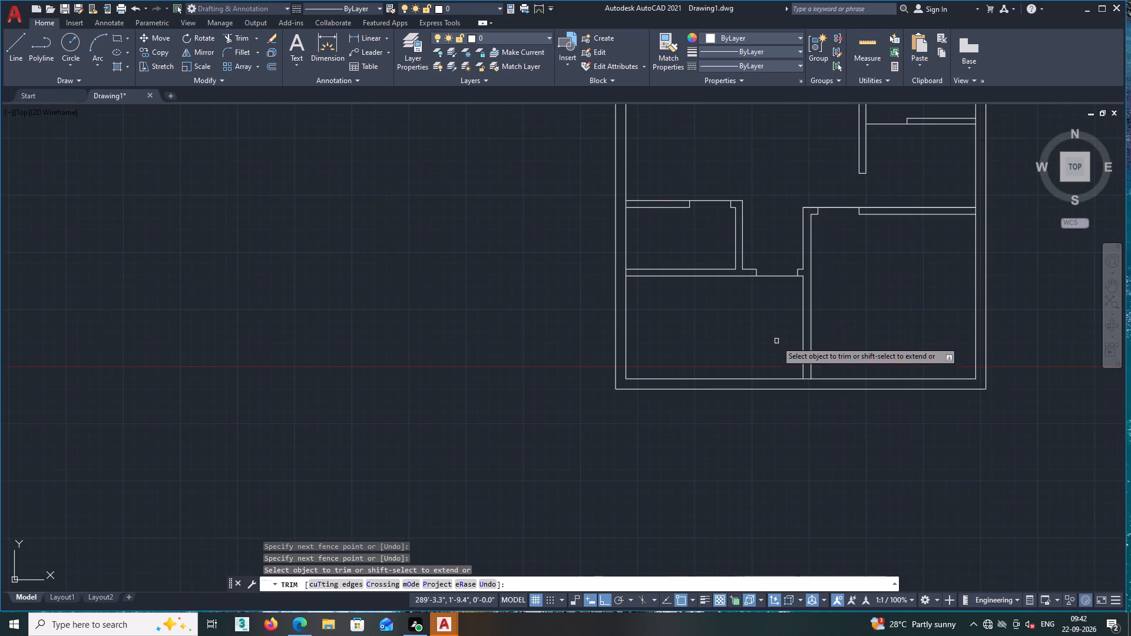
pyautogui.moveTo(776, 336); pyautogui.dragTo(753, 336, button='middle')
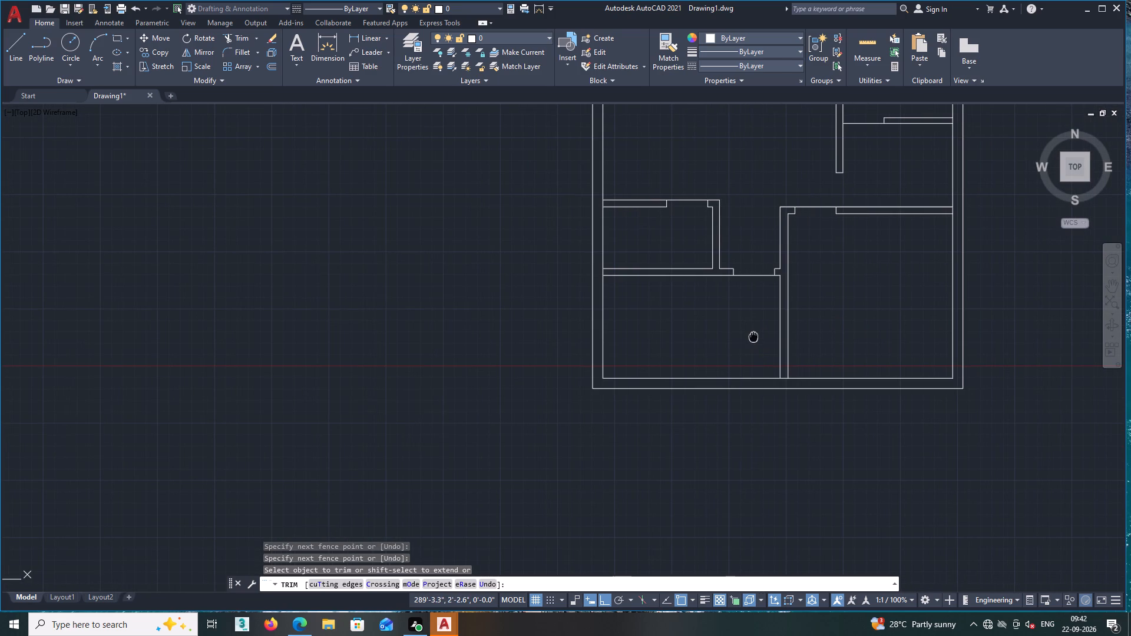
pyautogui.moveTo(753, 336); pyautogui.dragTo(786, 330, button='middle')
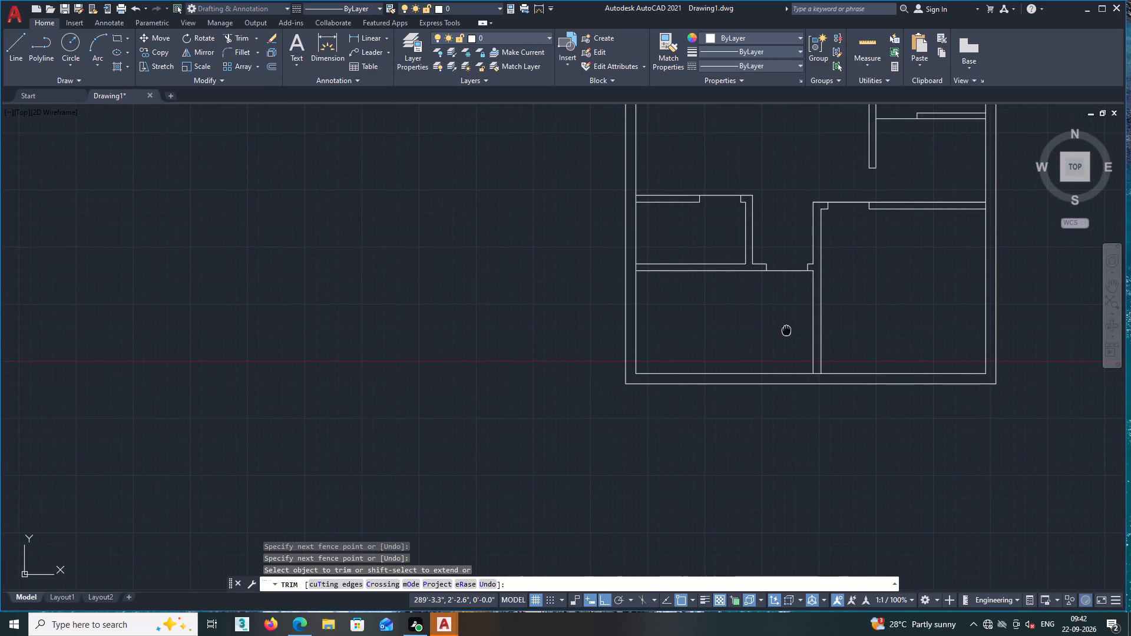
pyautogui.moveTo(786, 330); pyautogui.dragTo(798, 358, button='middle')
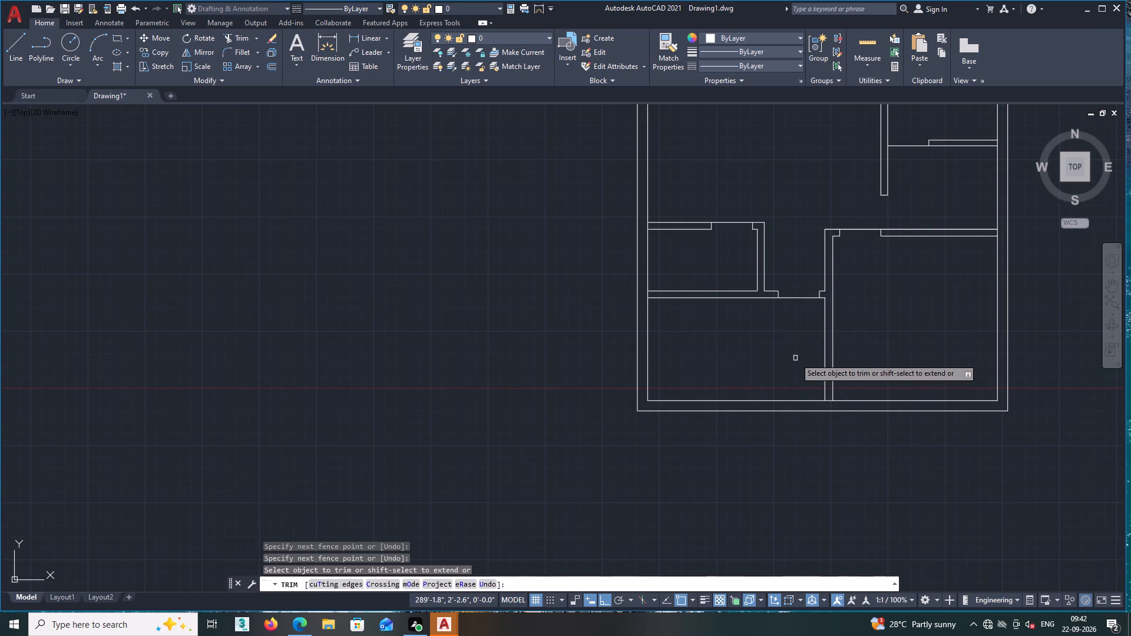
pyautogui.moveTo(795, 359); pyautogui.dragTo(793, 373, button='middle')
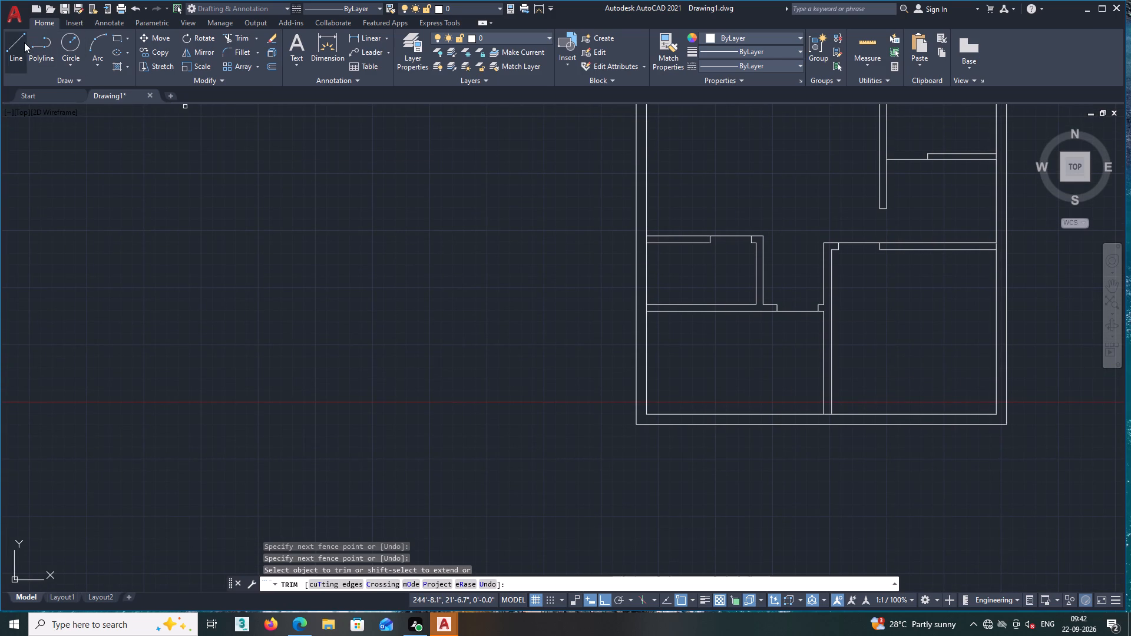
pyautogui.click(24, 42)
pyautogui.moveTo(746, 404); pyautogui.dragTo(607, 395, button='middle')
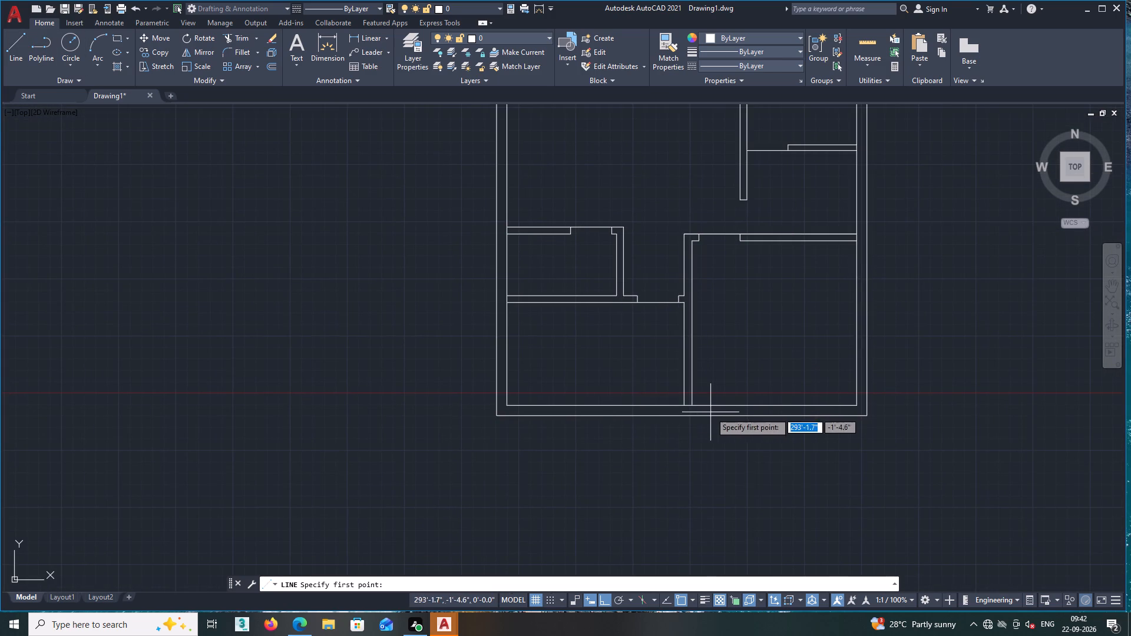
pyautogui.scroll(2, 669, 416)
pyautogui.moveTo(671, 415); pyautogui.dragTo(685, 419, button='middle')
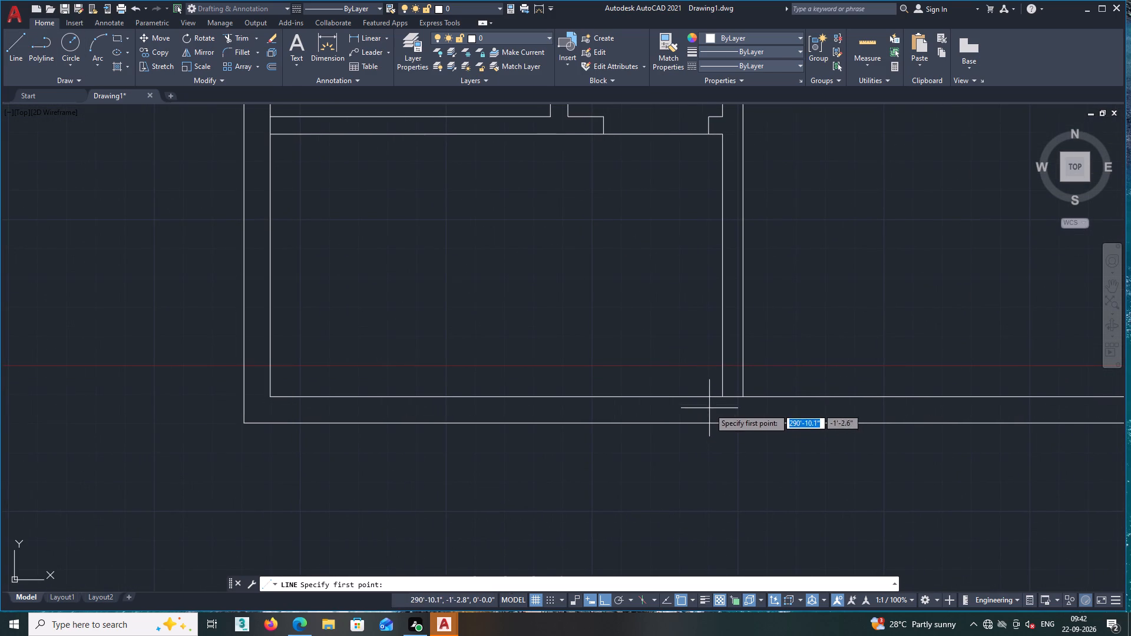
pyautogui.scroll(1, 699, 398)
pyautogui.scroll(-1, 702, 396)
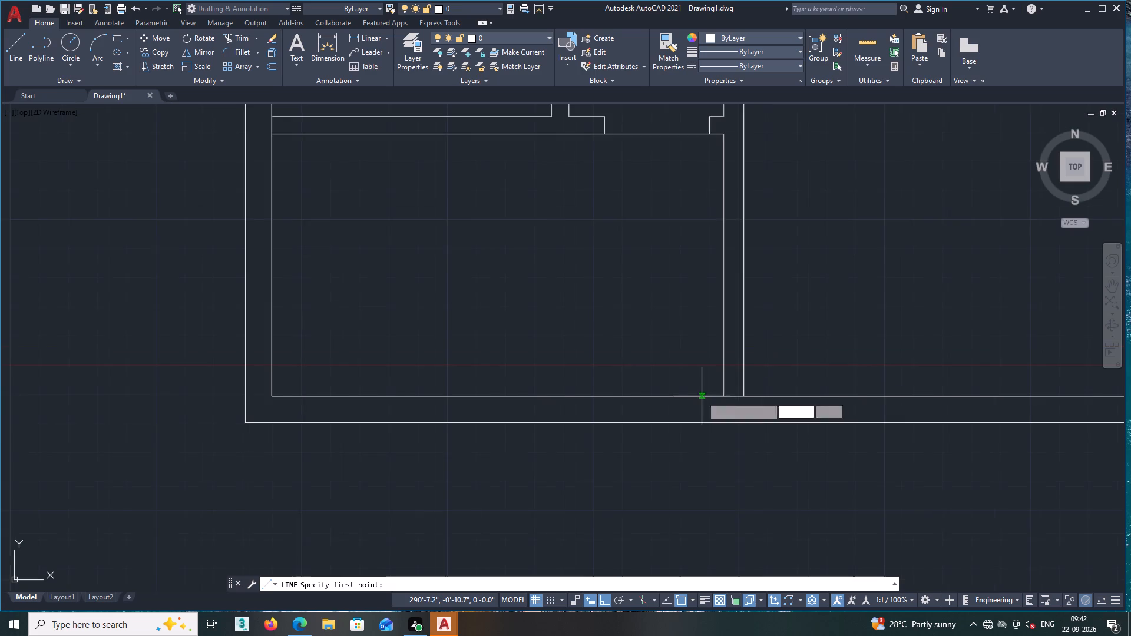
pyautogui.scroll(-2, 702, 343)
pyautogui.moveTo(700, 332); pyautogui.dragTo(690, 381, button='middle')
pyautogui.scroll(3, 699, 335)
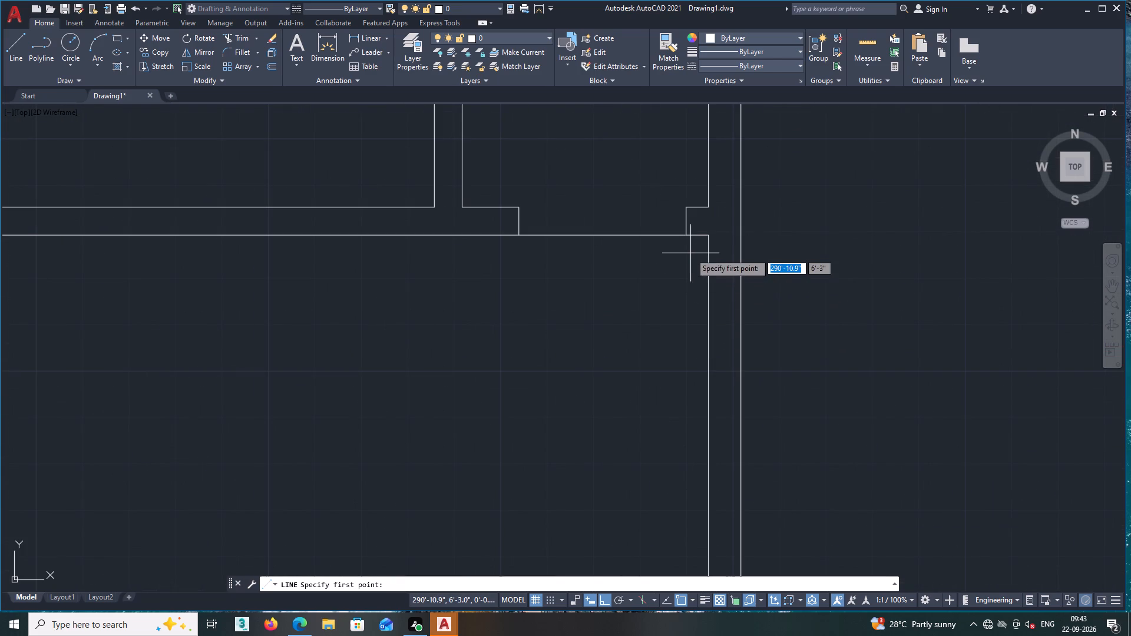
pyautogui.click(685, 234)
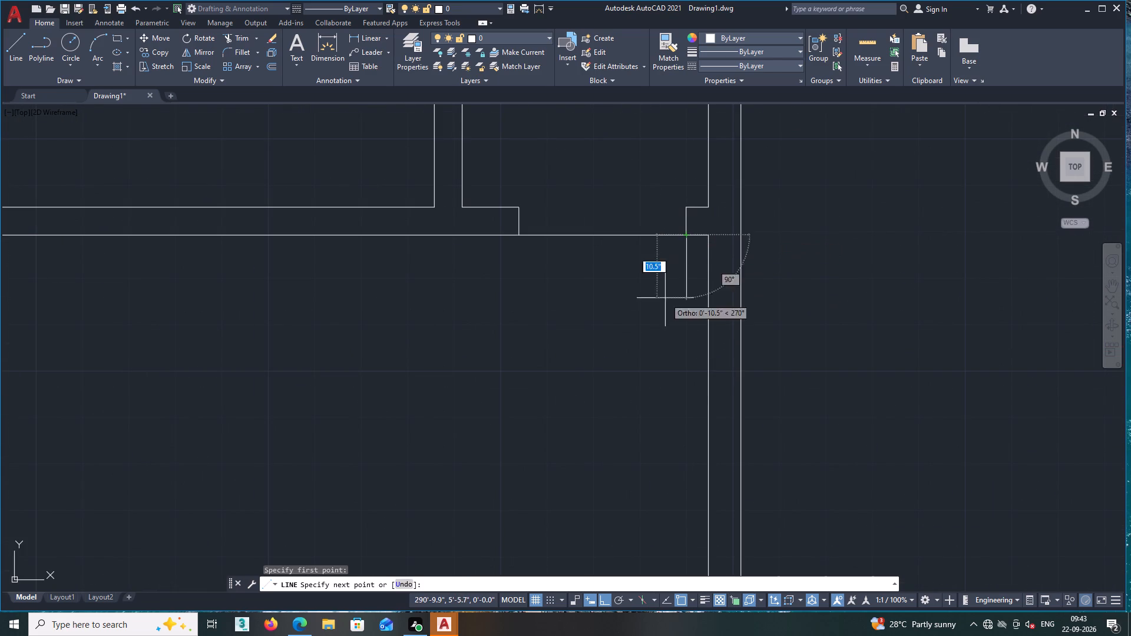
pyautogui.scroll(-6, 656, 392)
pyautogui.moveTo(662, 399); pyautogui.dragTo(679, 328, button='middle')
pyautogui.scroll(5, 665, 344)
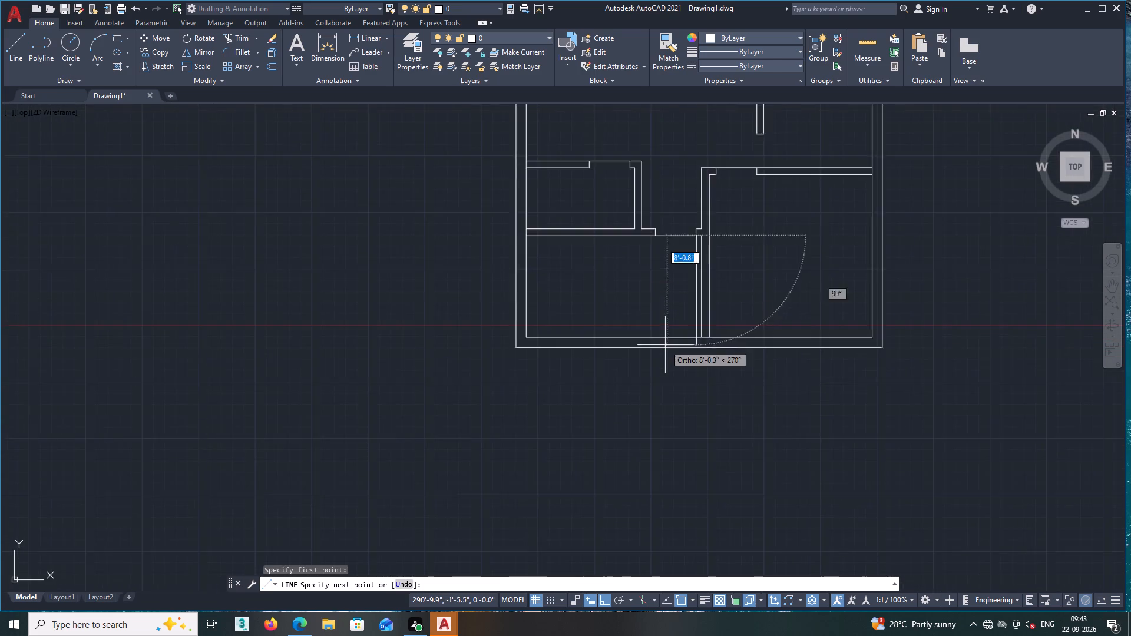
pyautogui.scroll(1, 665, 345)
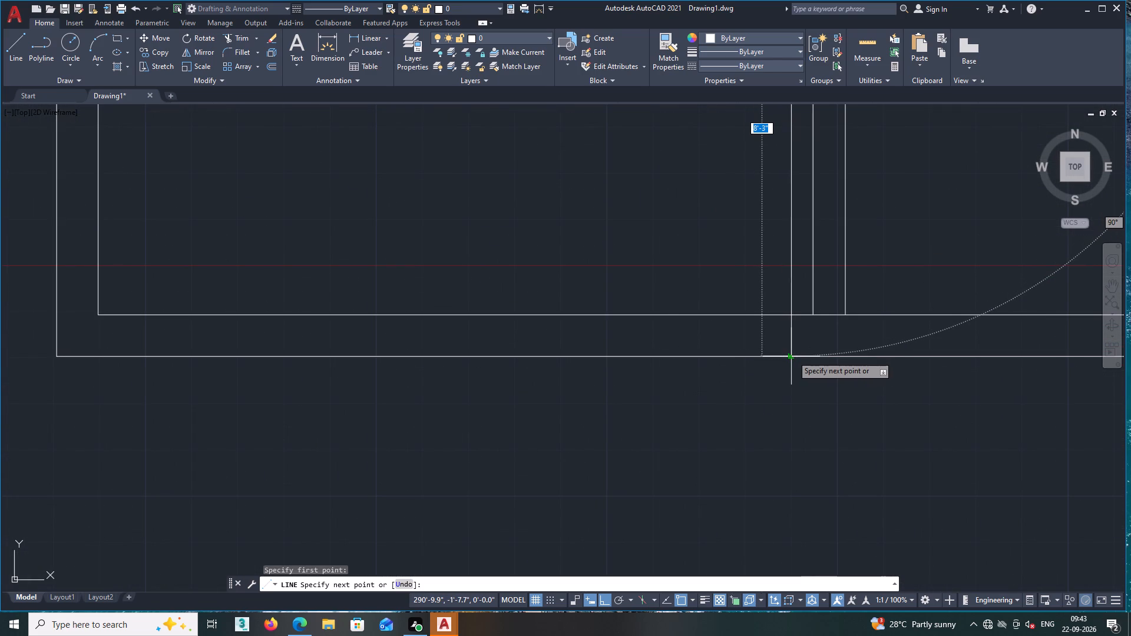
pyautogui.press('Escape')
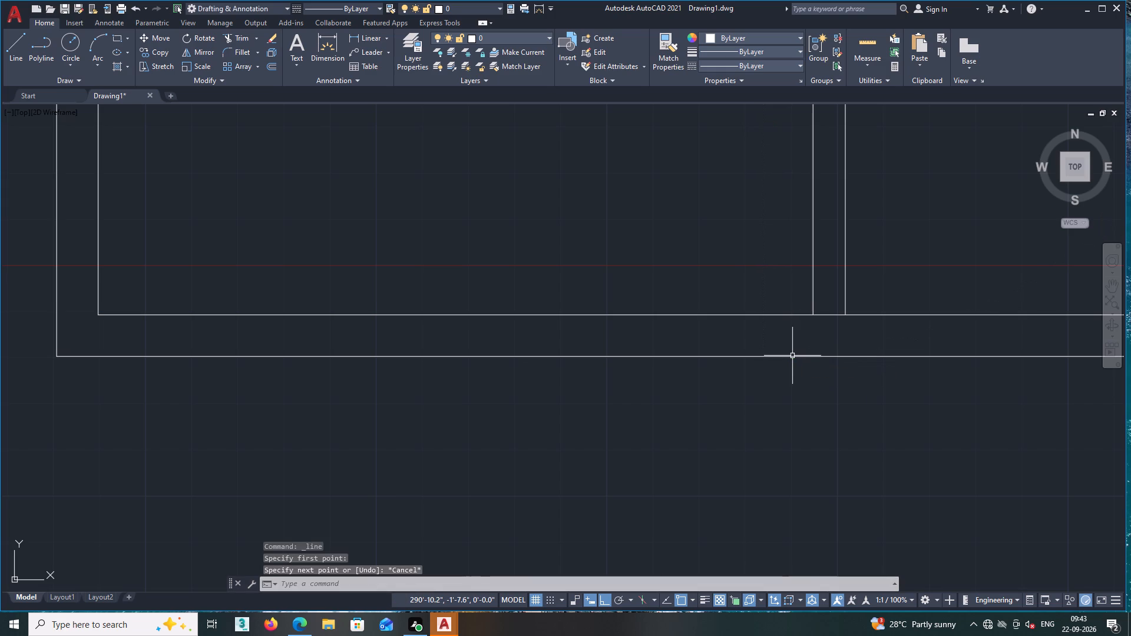
# Draw a line about 8'-3" long from the east jamb of the southwest room's north opening south to the outer wall's outer face.
pyautogui.scroll(-3, 808, 309)
pyautogui.moveTo(764, 273); pyautogui.dragTo(760, 348, button='middle')
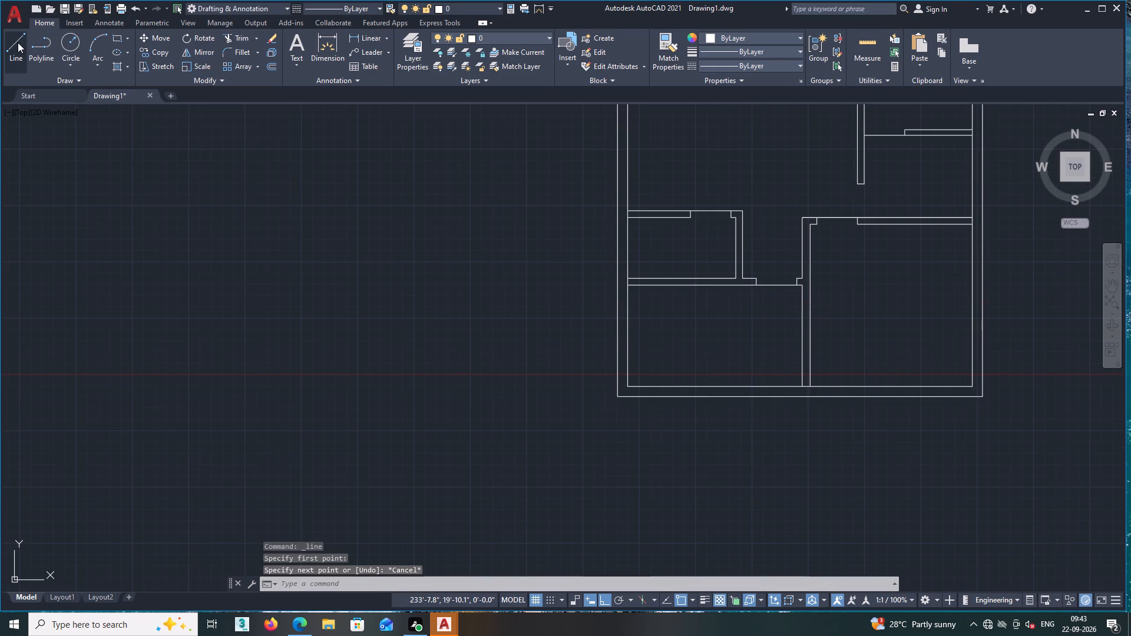
pyautogui.click(18, 42)
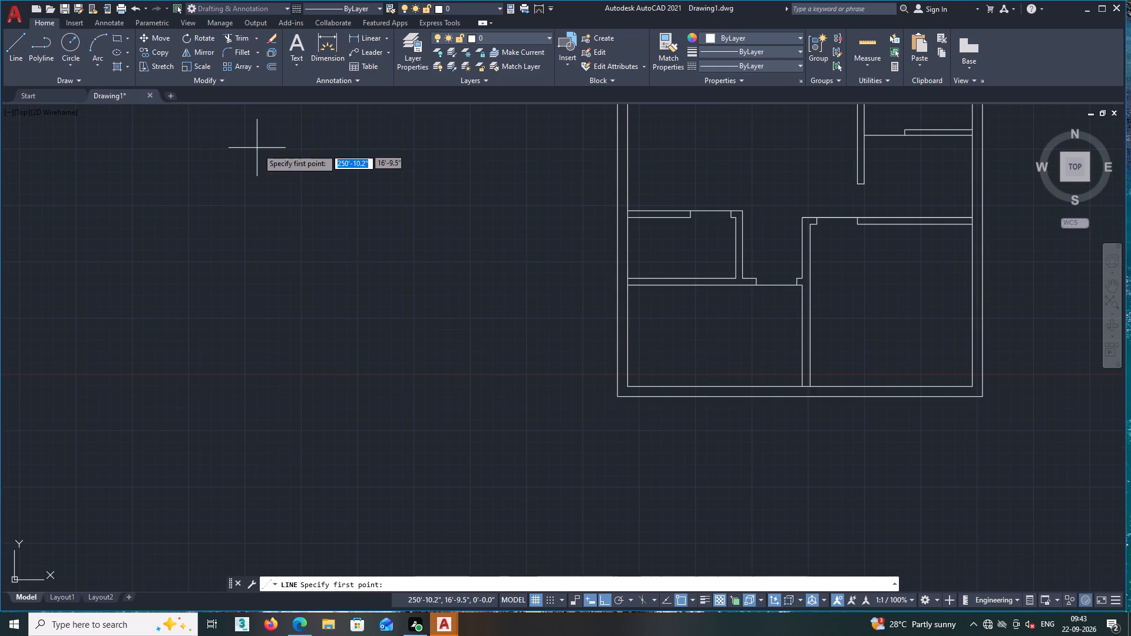
pyautogui.moveTo(236, 145); pyautogui.dragTo(125, 160, button='middle')
pyautogui.moveTo(508, 265); pyautogui.dragTo(238, 243, button='middle')
pyautogui.moveTo(375, 290); pyautogui.dragTo(256, 240, button='middle')
pyautogui.scroll(5, 287, 236)
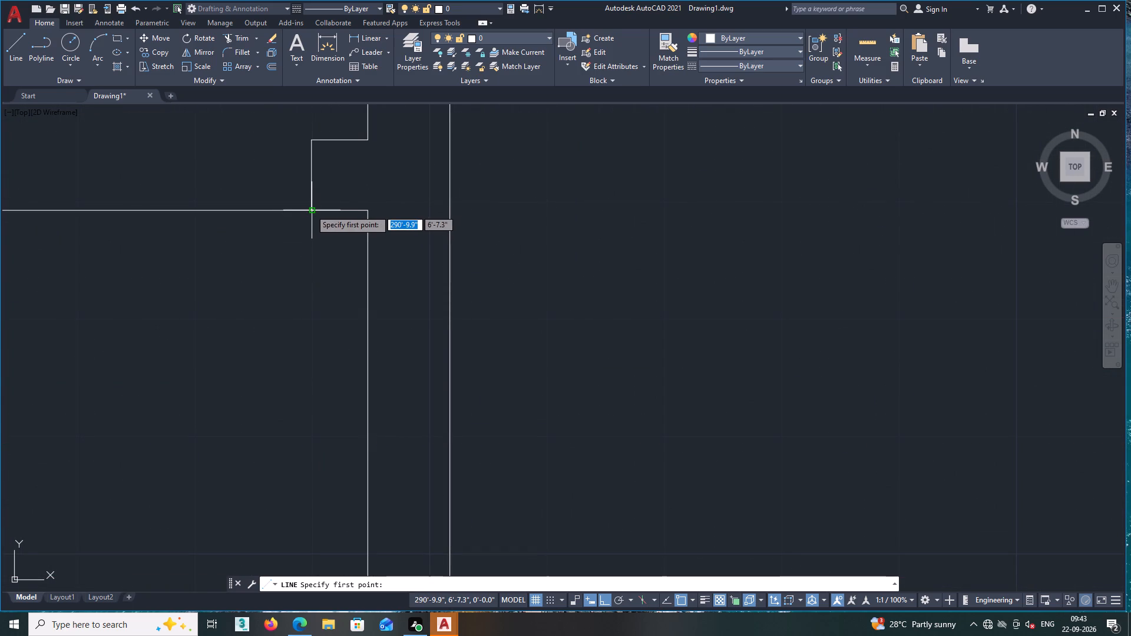
pyautogui.click(310, 210)
pyautogui.scroll(-3, 315, 346)
pyautogui.moveTo(313, 364); pyautogui.dragTo(345, 266, button='middle')
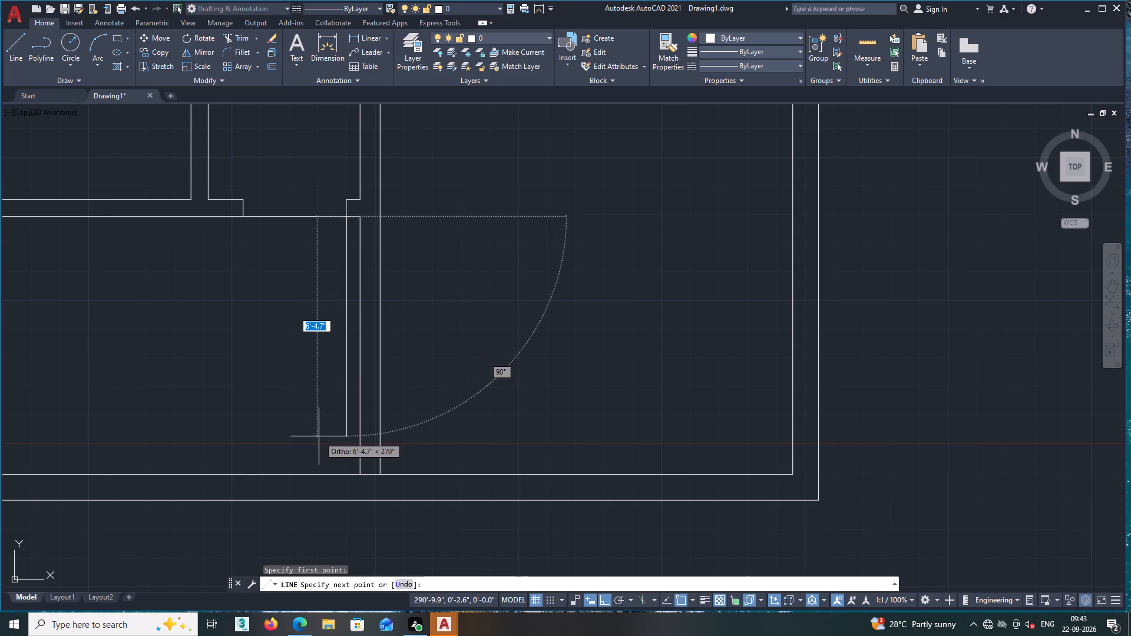
pyautogui.scroll(-1, 319, 436)
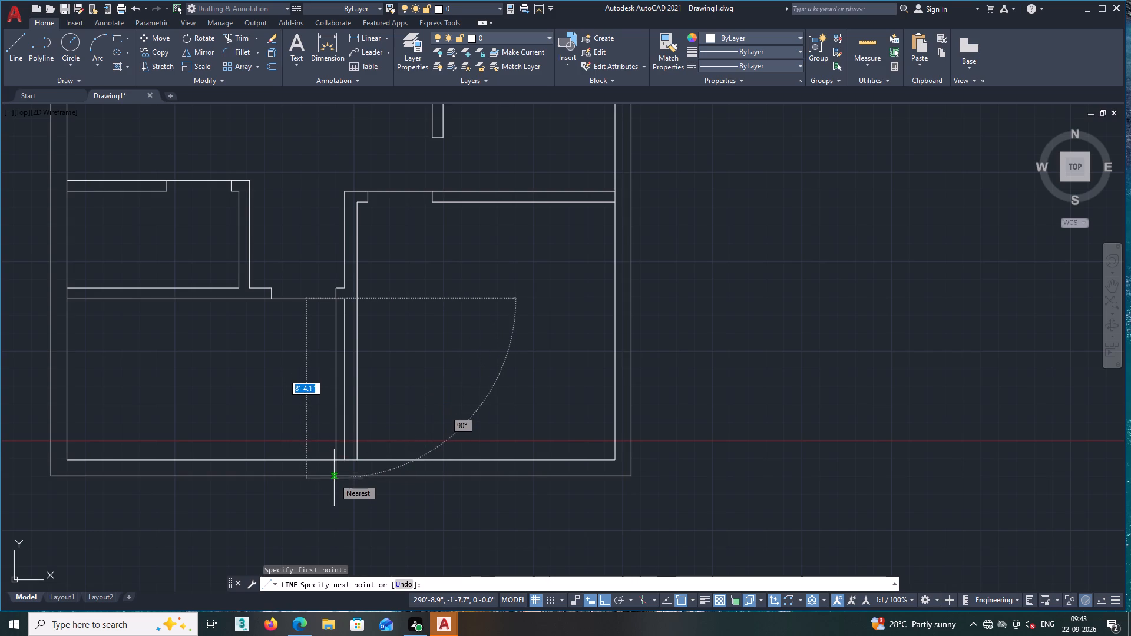
pyautogui.scroll(2, 334, 478)
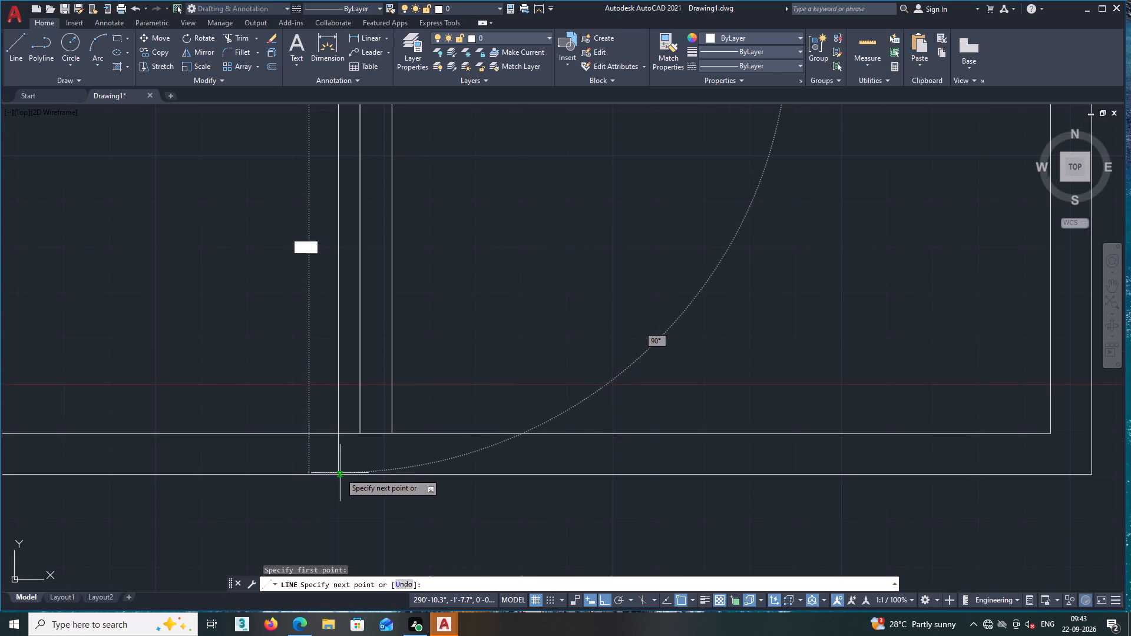
pyautogui.click(338, 475)
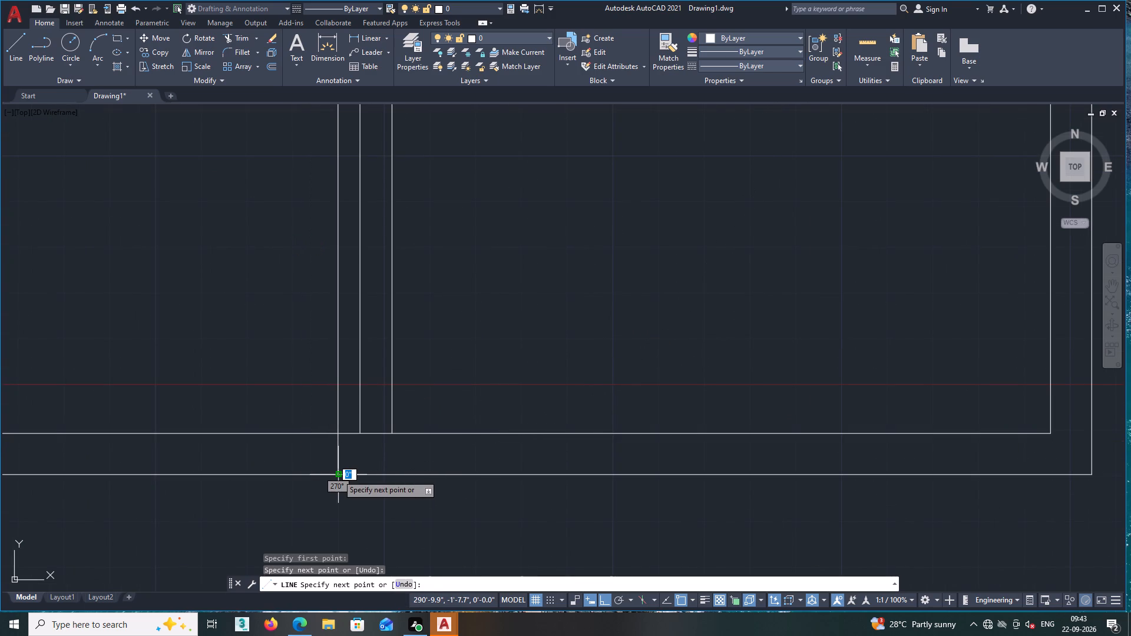
pyautogui.press('Escape')
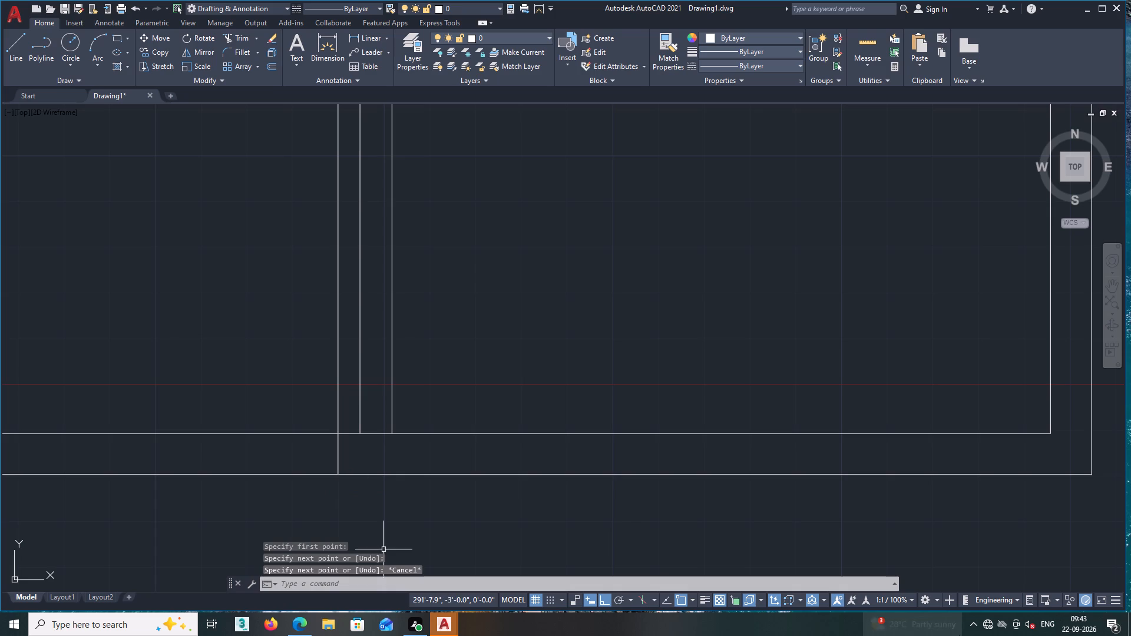
# Trim the part of the new vertical line inside the southwest room, keeping only the jamb across the south outer wall.
pyautogui.write('tr')
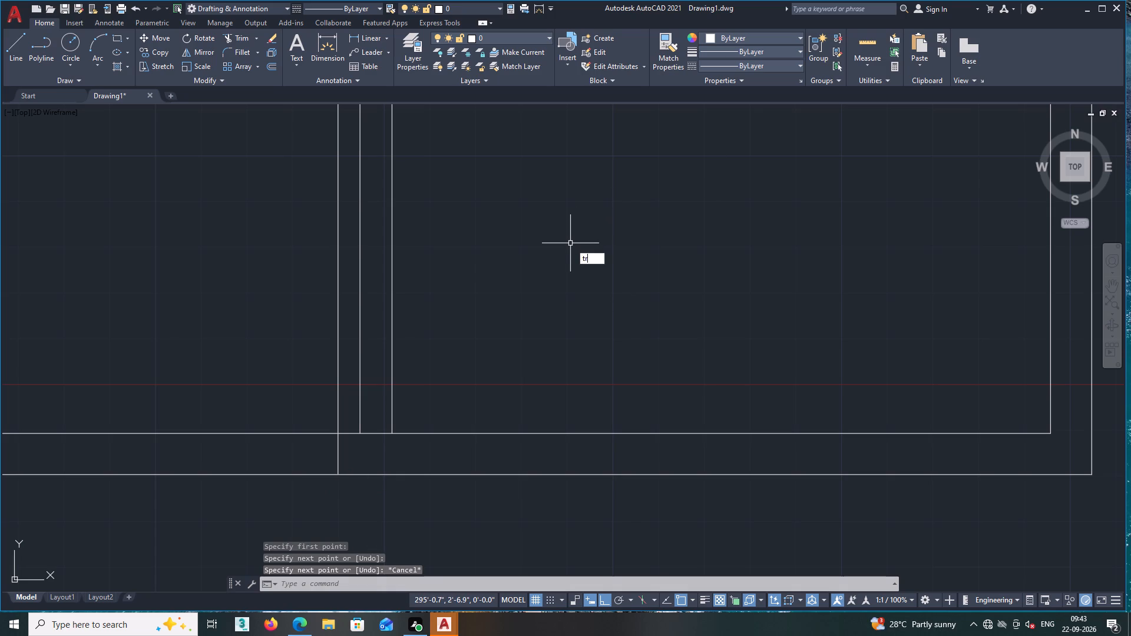
pyautogui.press('Return')
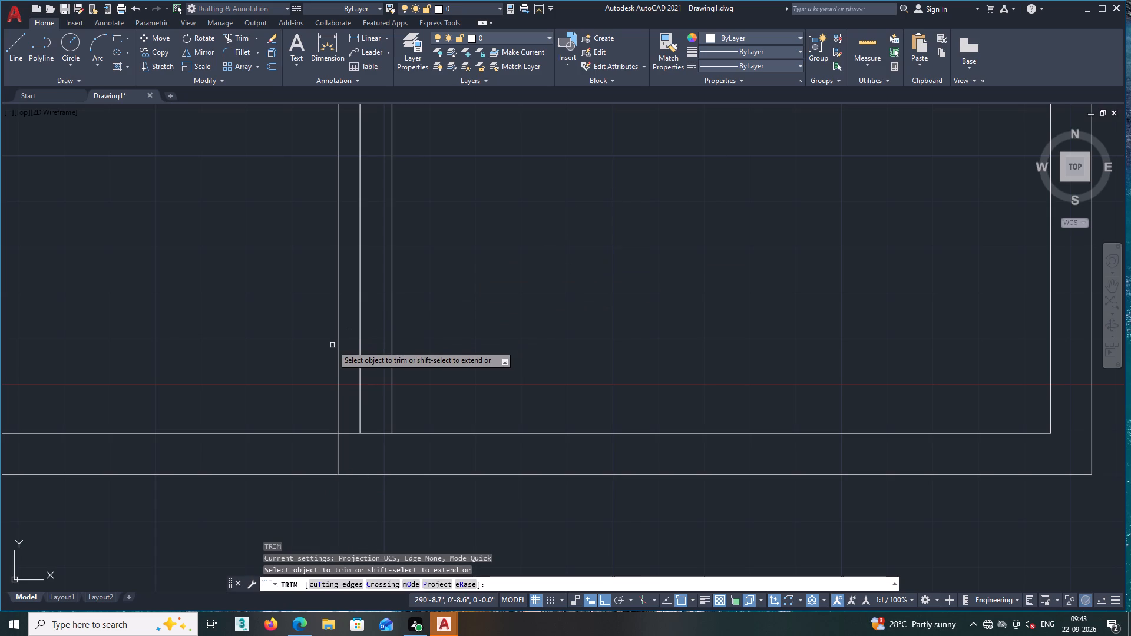
pyautogui.click(338, 346)
# Offset the jamb line in the southwest room's south outer wall 3' to the west.
pyautogui.scroll(-2, 302, 274)
pyautogui.moveTo(302, 274); pyautogui.dragTo(390, 330, button='middle')
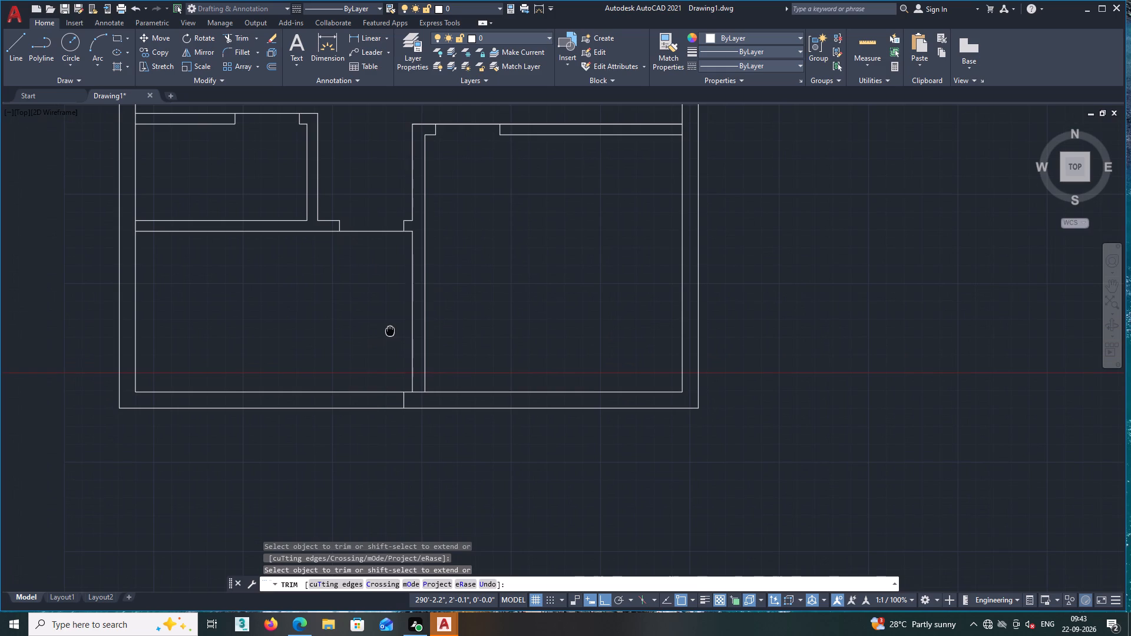
pyautogui.moveTo(390, 330); pyautogui.dragTo(402, 306, button='middle')
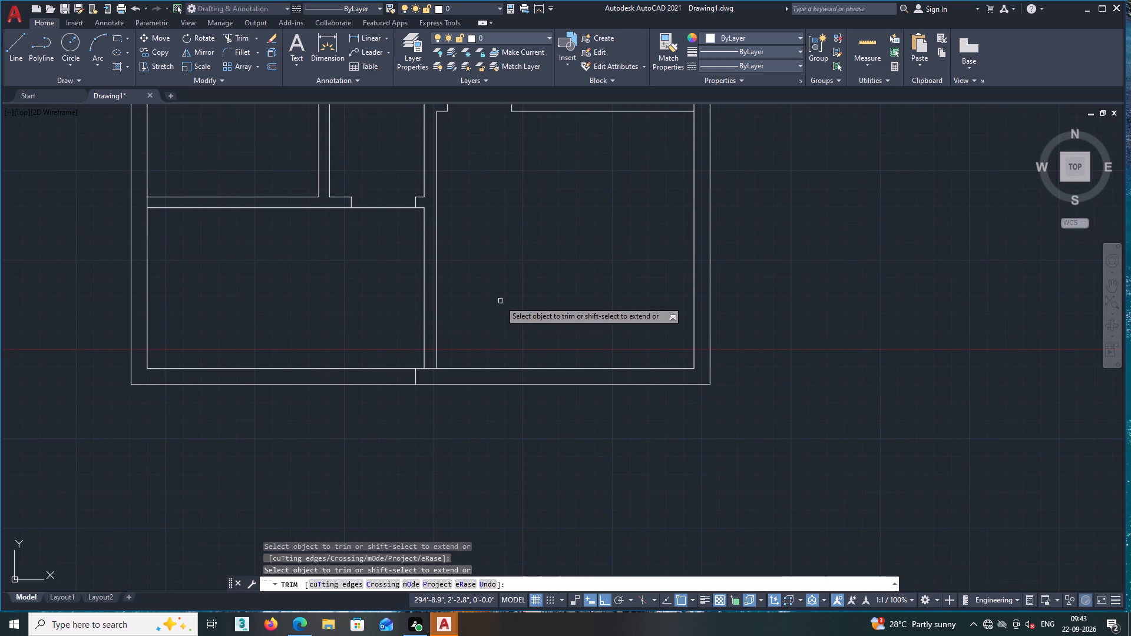
pyautogui.moveTo(500, 295); pyautogui.dragTo(641, 261, button='middle')
pyautogui.scroll(-1, 647, 251)
pyautogui.moveTo(648, 247); pyautogui.dragTo(621, 284, button='middle')
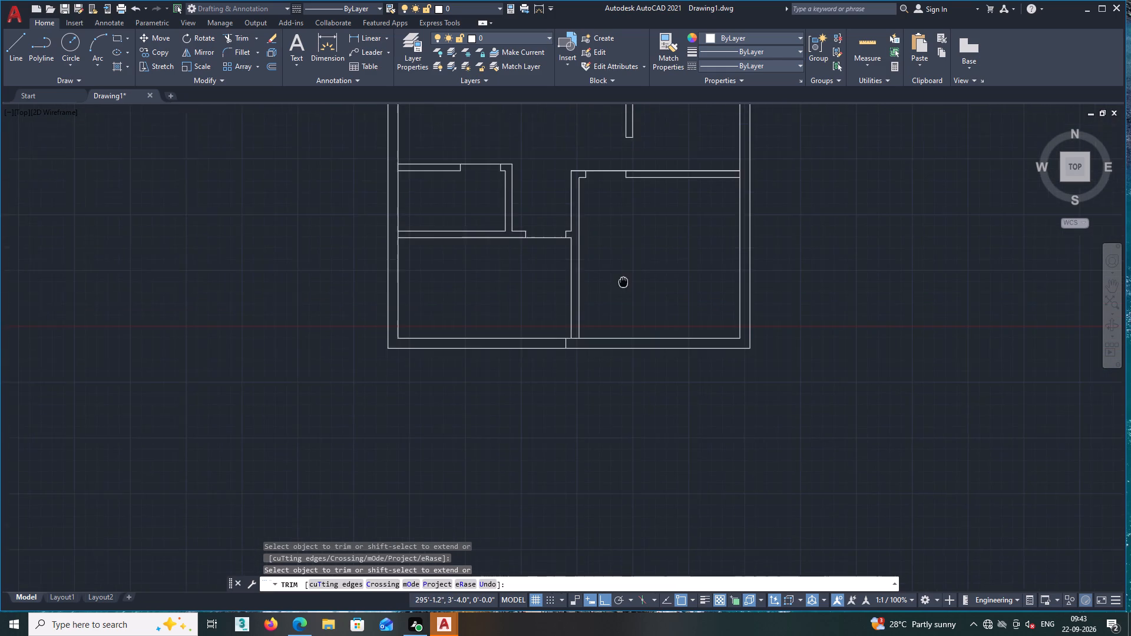
pyautogui.moveTo(621, 284); pyautogui.dragTo(629, 247, button='middle')
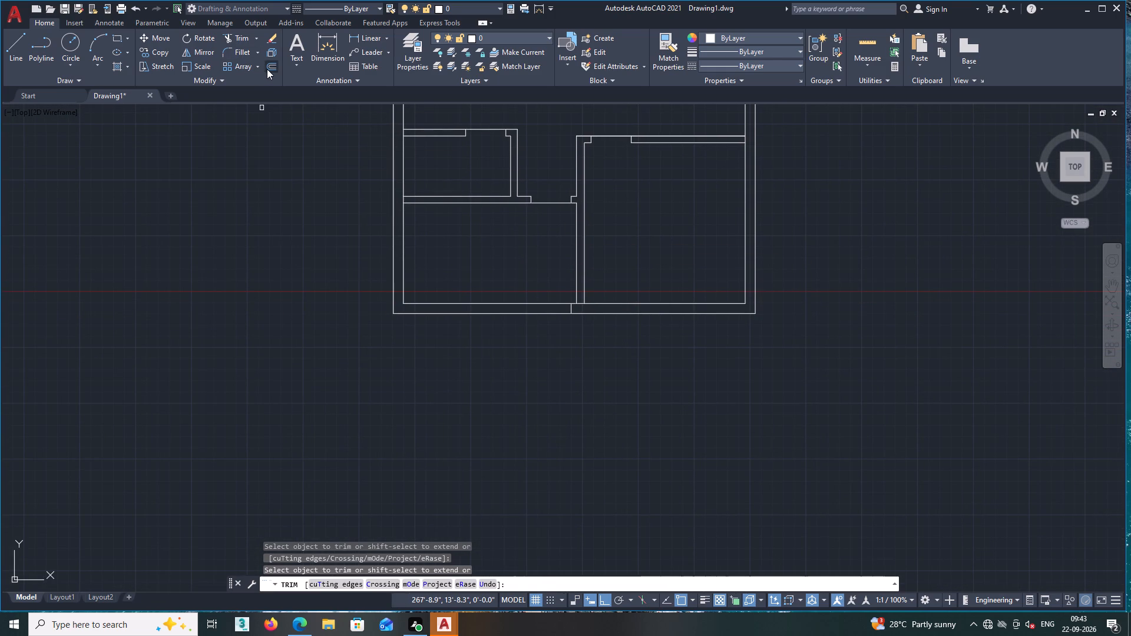
pyautogui.click(268, 68)
pyautogui.press('Return')
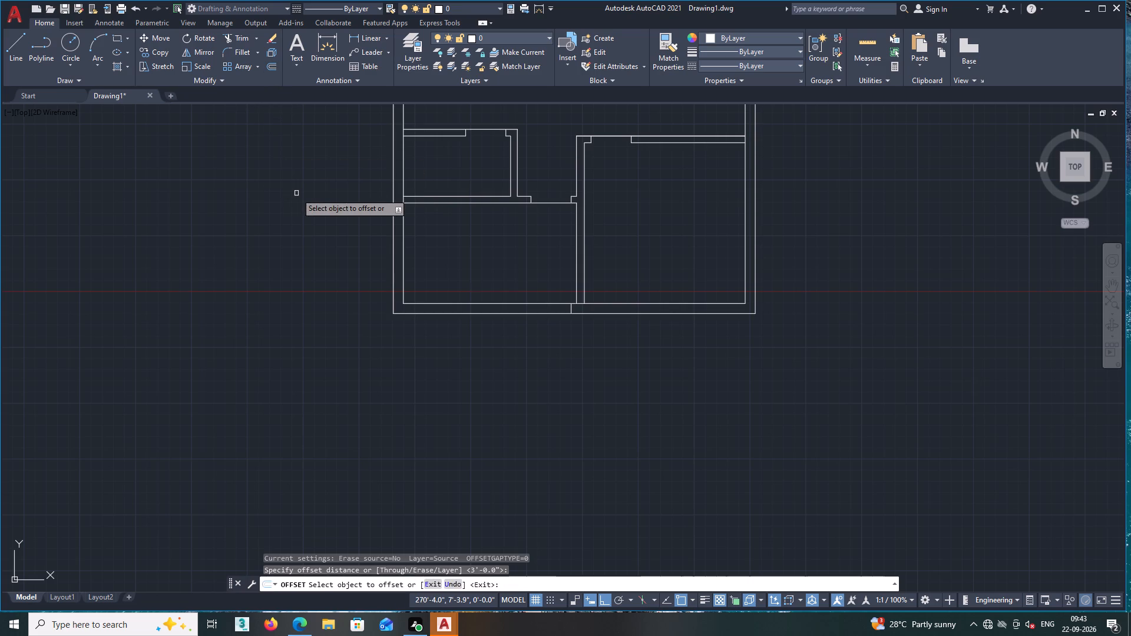
pyautogui.scroll(3, 419, 264)
pyautogui.click(1033, 449)
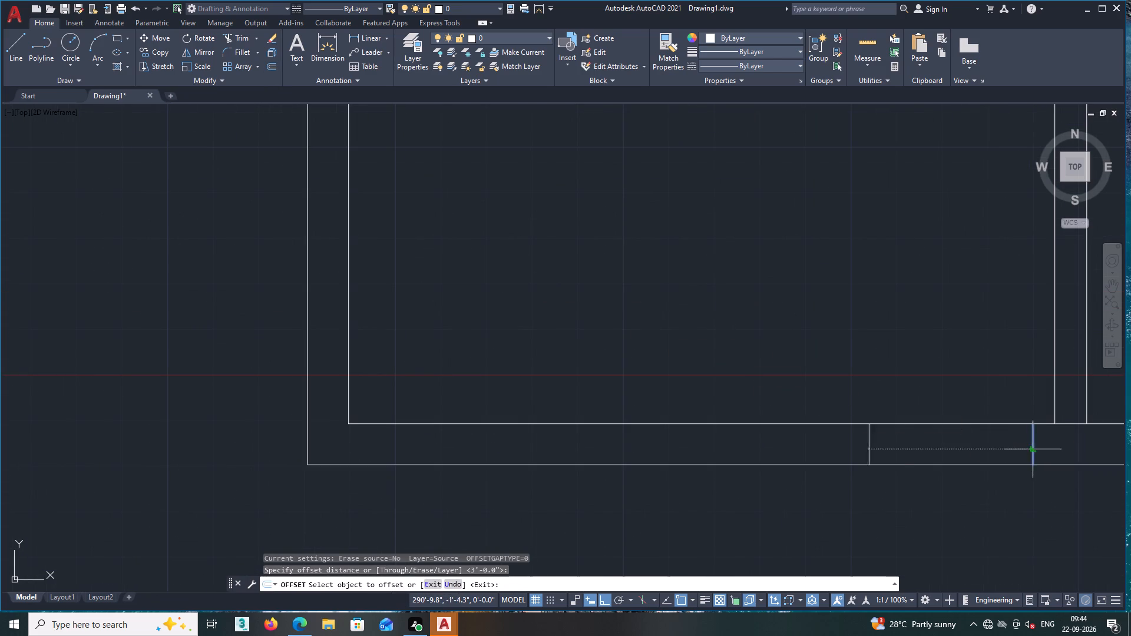
pyautogui.click(903, 461)
pyautogui.moveTo(912, 451); pyautogui.dragTo(839, 296, button='middle')
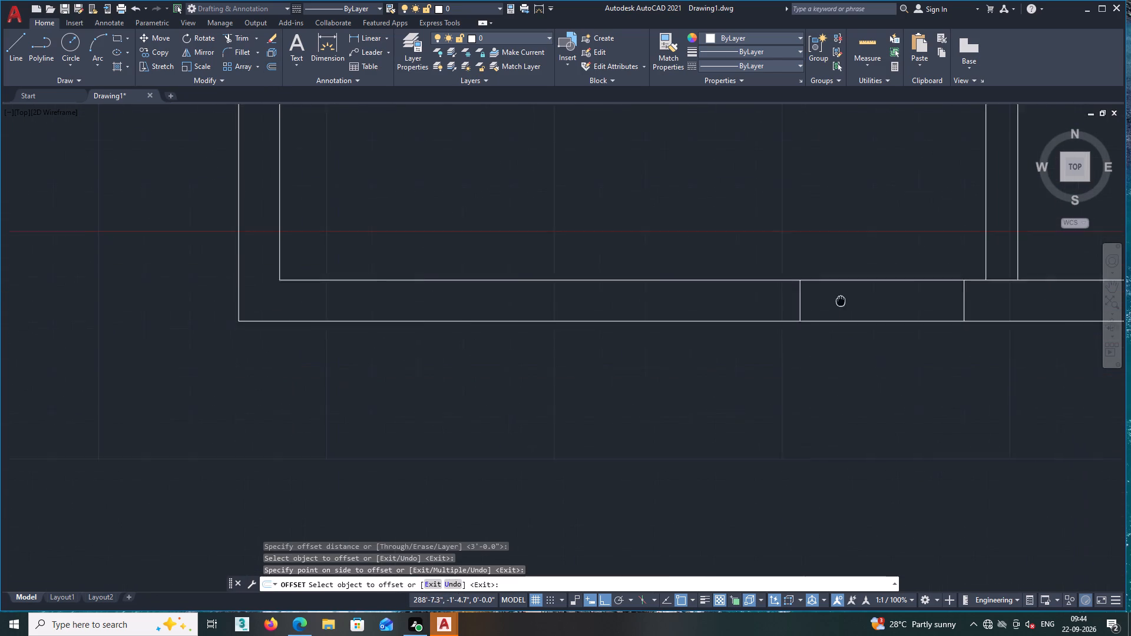
pyautogui.moveTo(839, 296); pyautogui.dragTo(838, 295, button='middle')
pyautogui.scroll(-2, 831, 318)
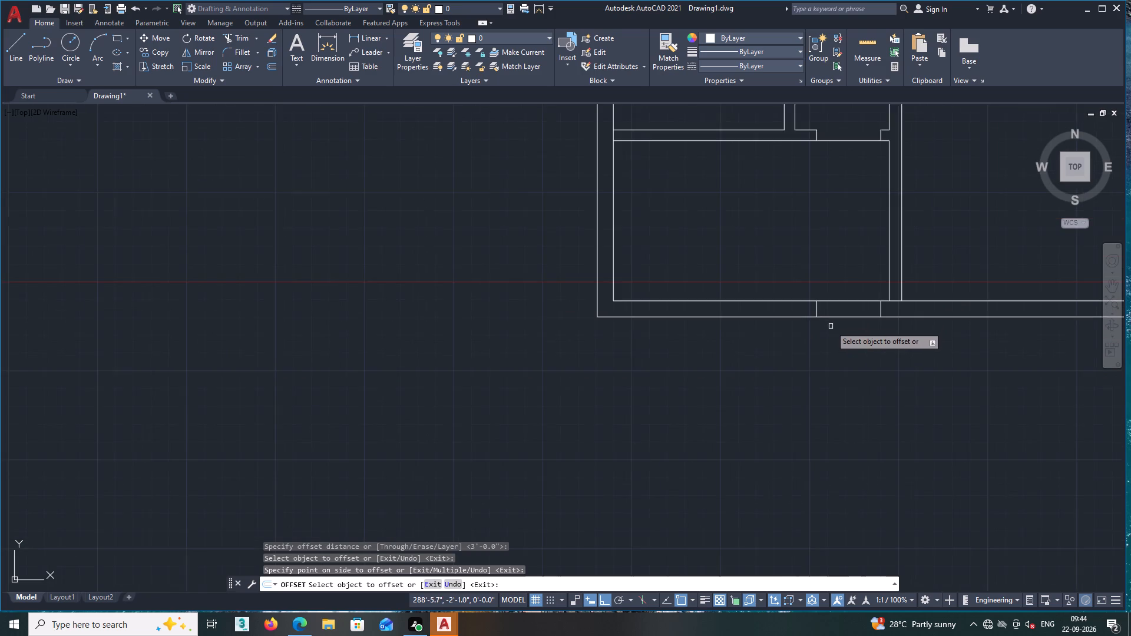
pyautogui.moveTo(831, 326); pyautogui.dragTo(750, 387, button='middle')
pyautogui.press('space')
# Trim the inner line of the south outer wall between the two jamb lines of the southwest room.
pyautogui.write('tr')
pyautogui.press('Return')
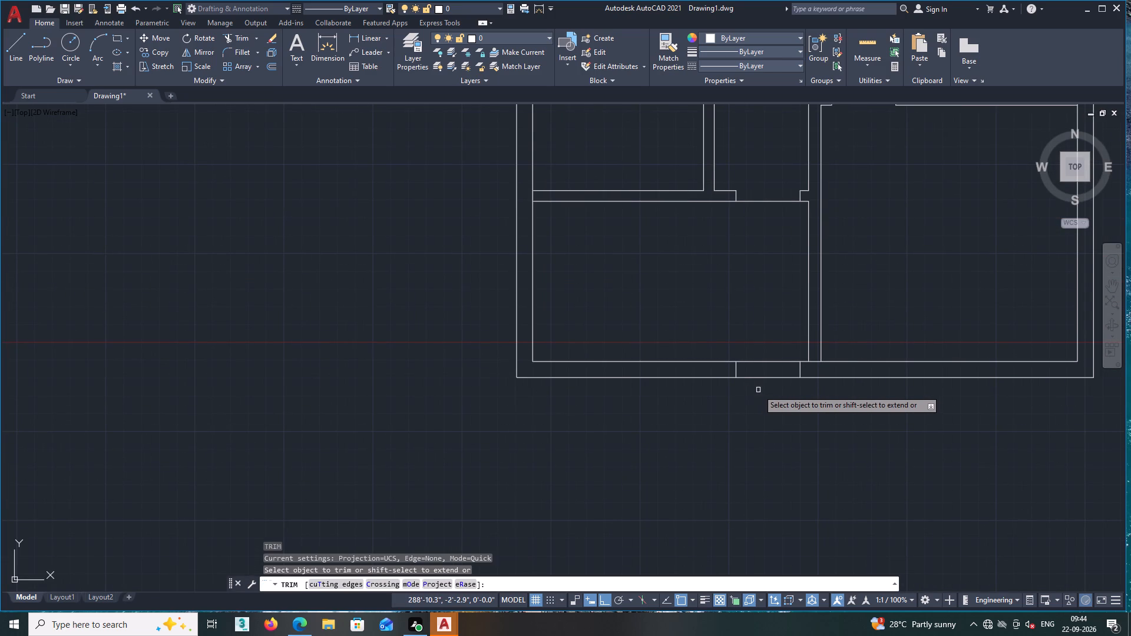
pyautogui.click(763, 360)
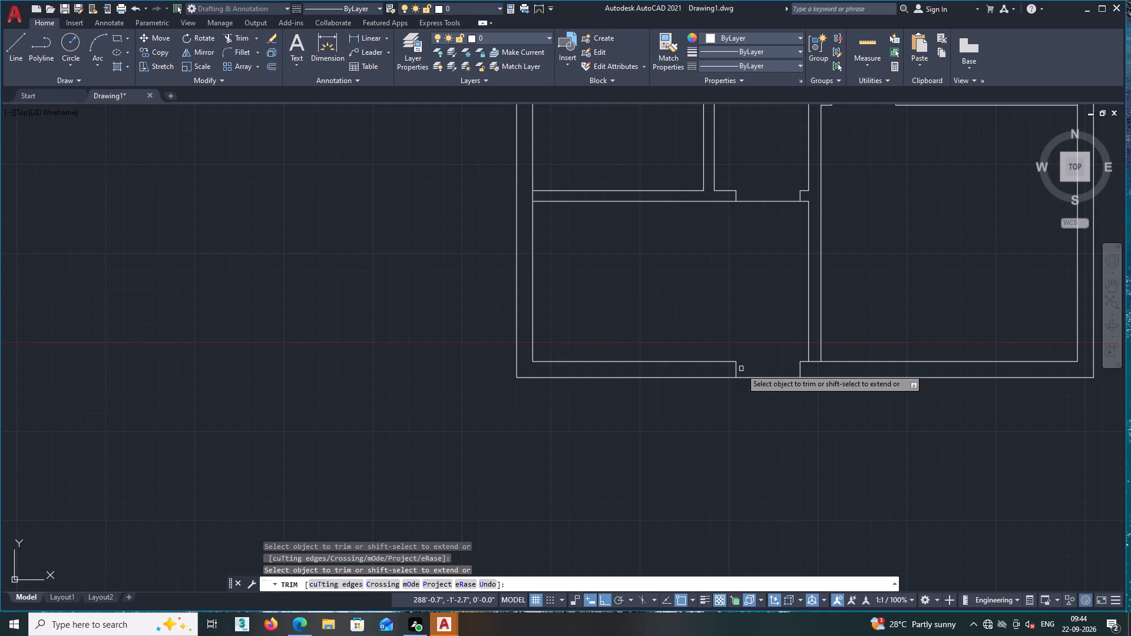
pyautogui.scroll(-2, 735, 376)
pyautogui.moveTo(693, 415); pyautogui.dragTo(567, 394, button='middle')
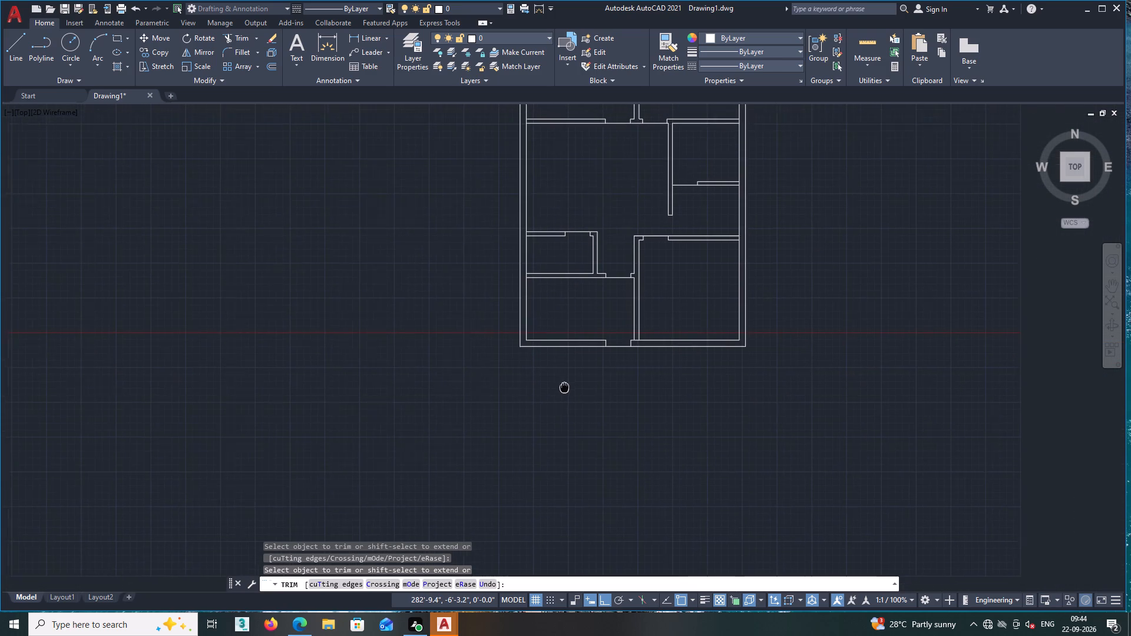
pyautogui.moveTo(567, 394); pyautogui.dragTo(590, 395, button='middle')
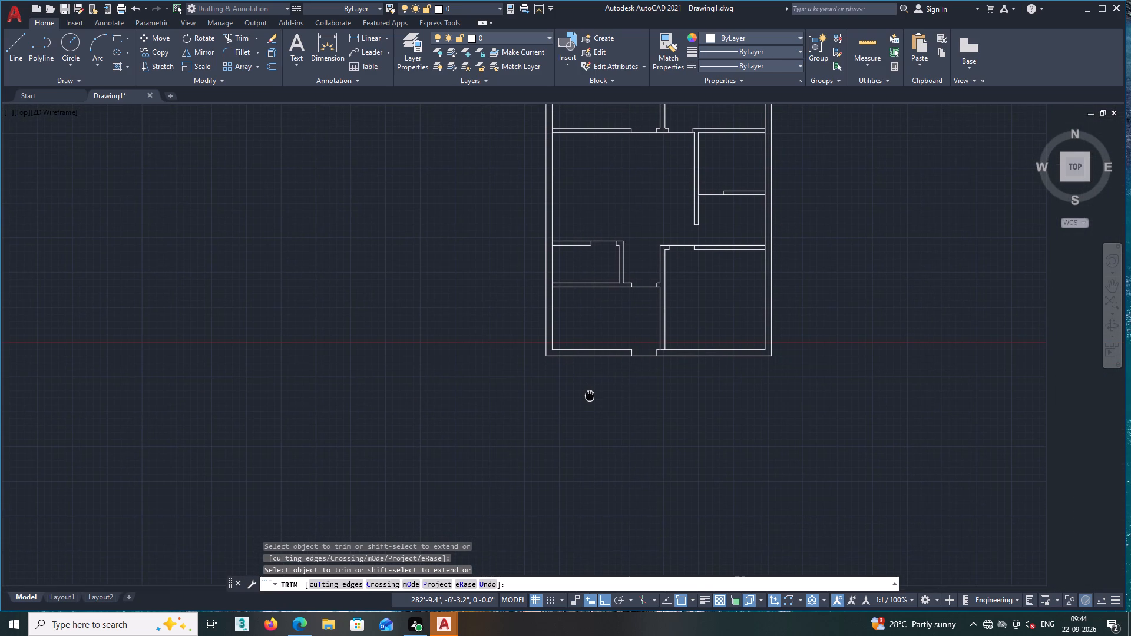
pyautogui.moveTo(590, 395); pyautogui.dragTo(588, 395, button='middle')
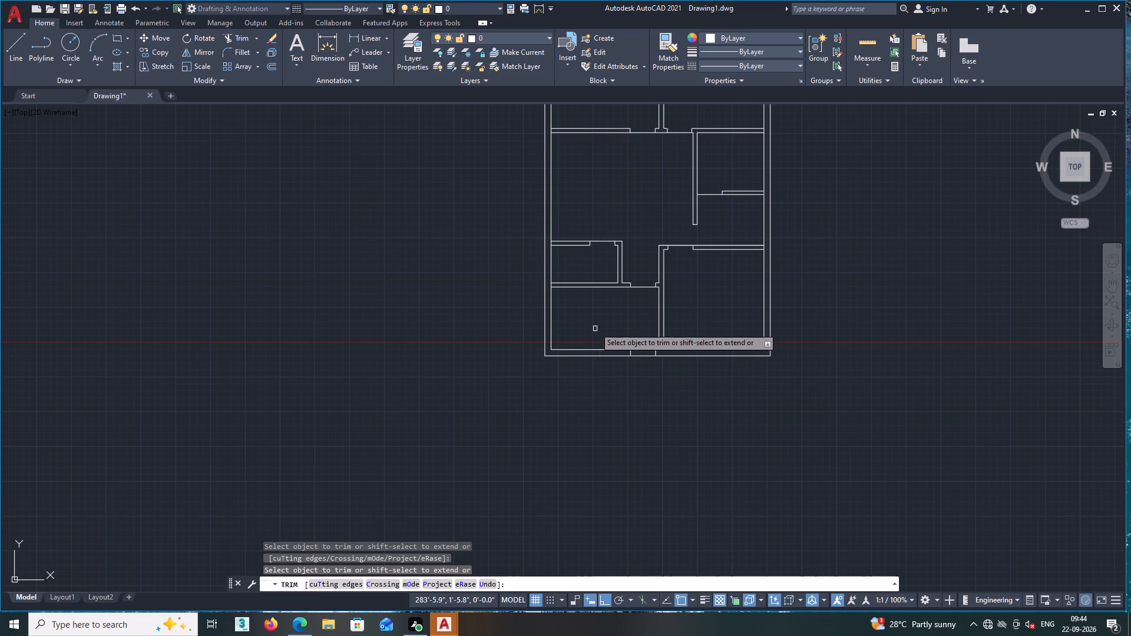
pyautogui.moveTo(594, 317); pyautogui.dragTo(528, 299, button='middle')
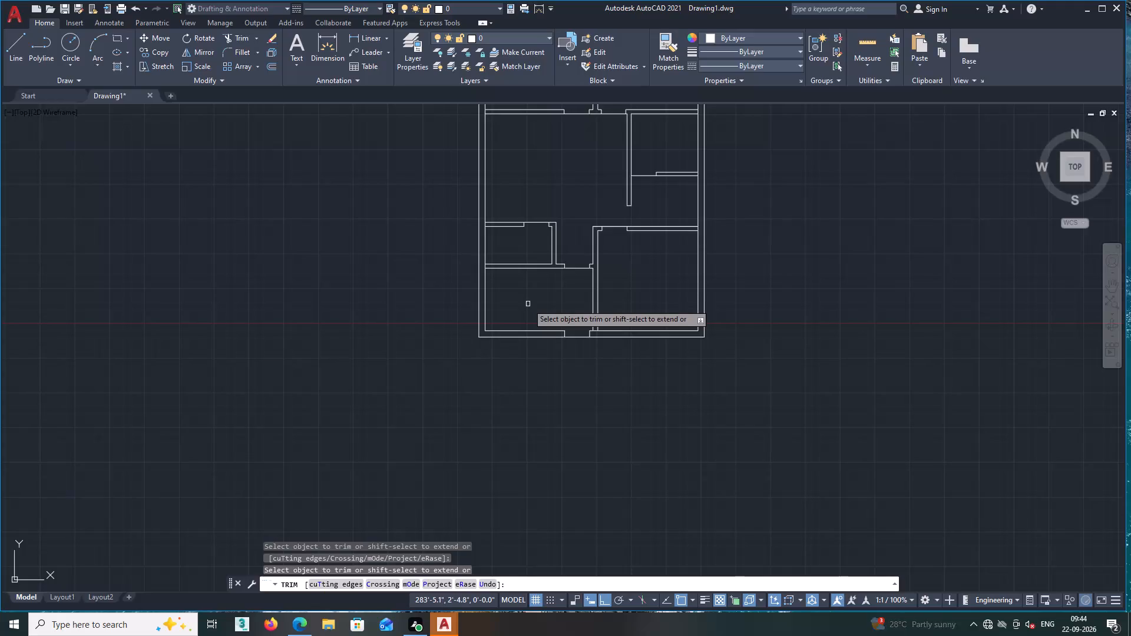
pyautogui.moveTo(524, 308); pyautogui.dragTo(300, 336, button='middle')
pyautogui.scroll(-1, 328, 351)
pyautogui.moveTo(343, 382); pyautogui.dragTo(398, 427, button='middle')
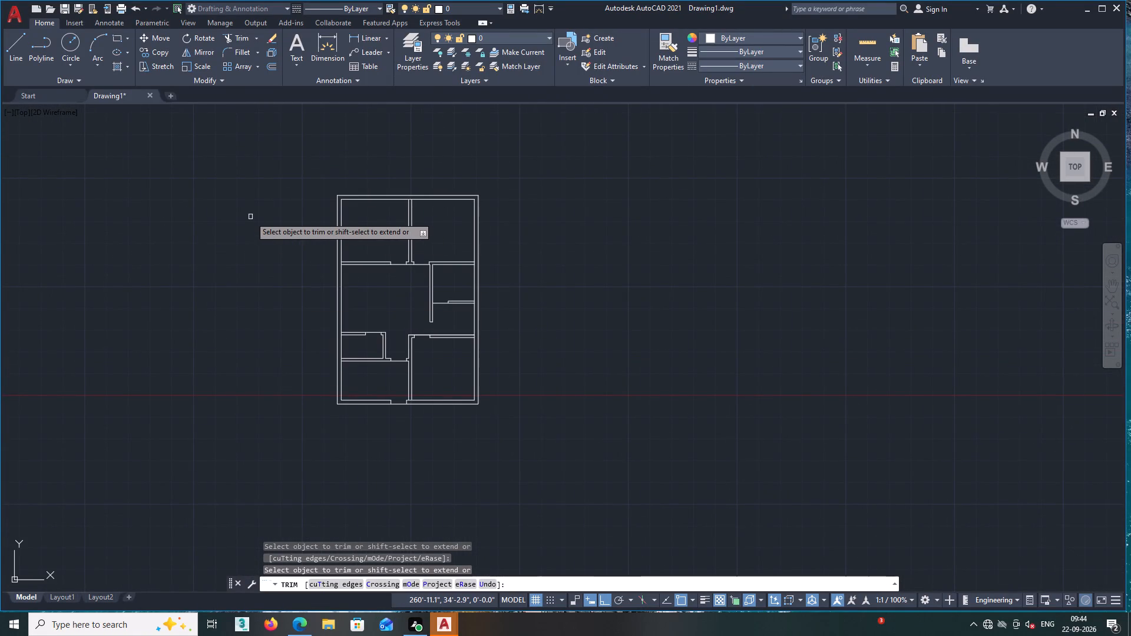
pyautogui.press('Escape')
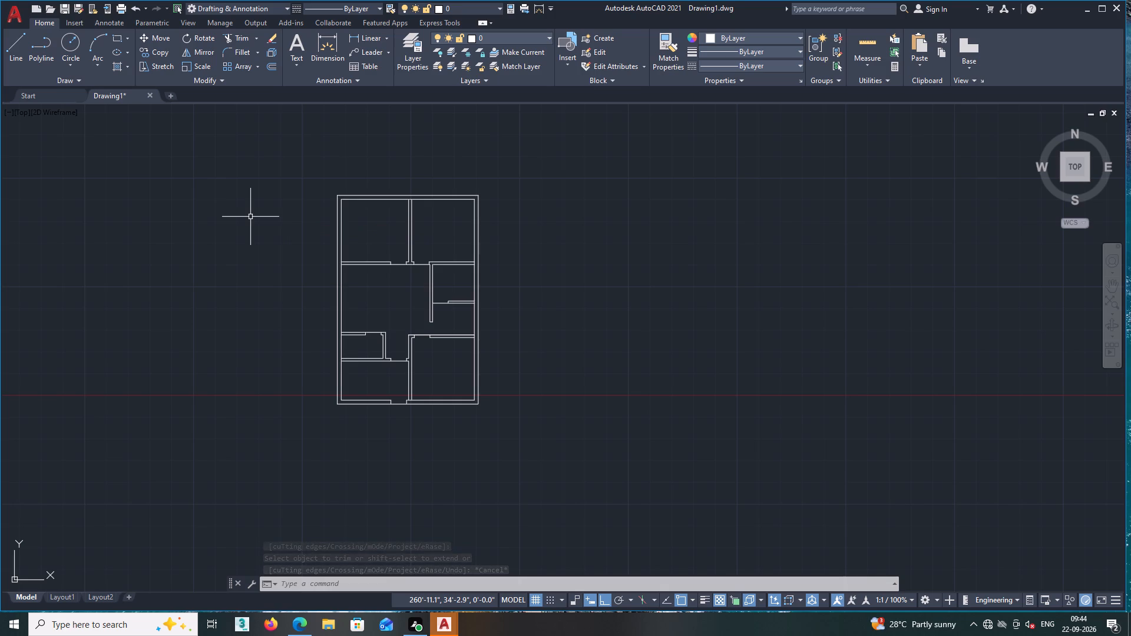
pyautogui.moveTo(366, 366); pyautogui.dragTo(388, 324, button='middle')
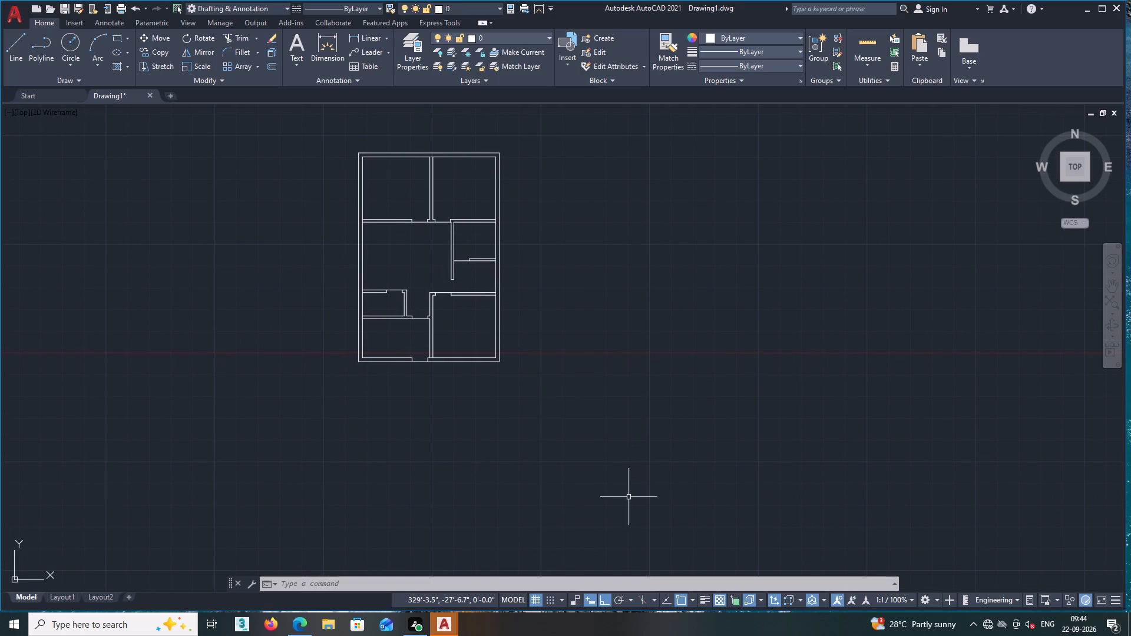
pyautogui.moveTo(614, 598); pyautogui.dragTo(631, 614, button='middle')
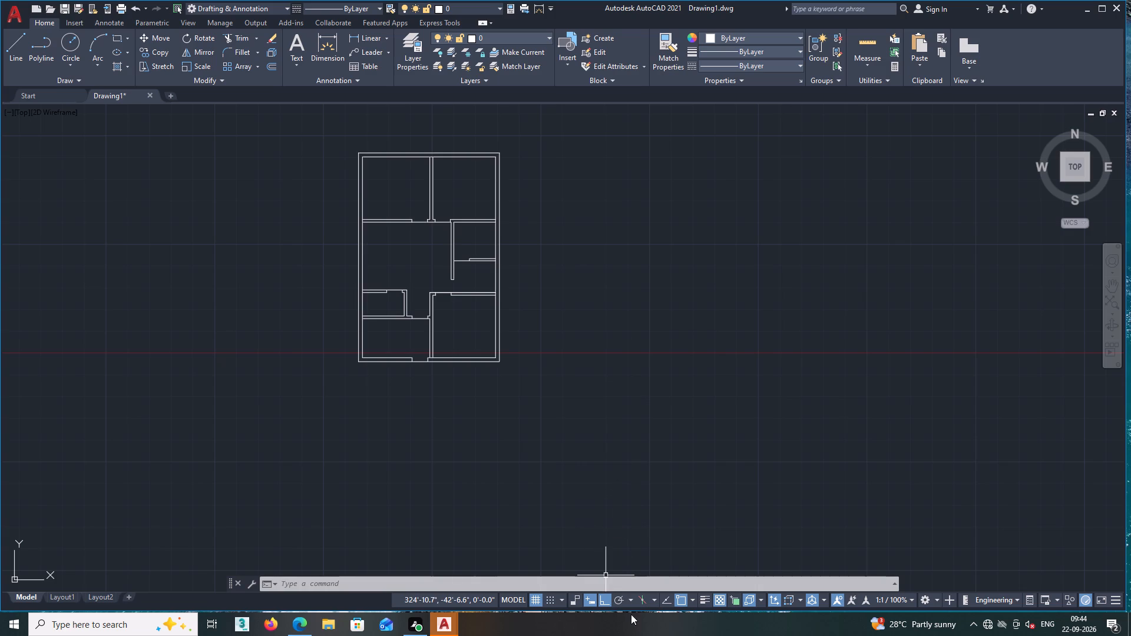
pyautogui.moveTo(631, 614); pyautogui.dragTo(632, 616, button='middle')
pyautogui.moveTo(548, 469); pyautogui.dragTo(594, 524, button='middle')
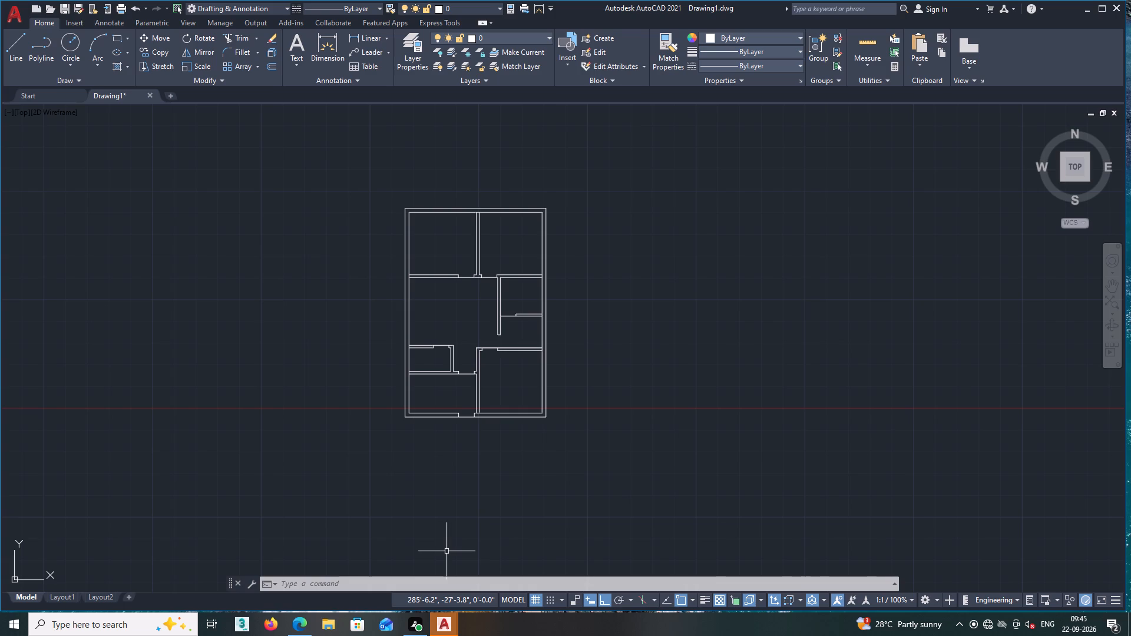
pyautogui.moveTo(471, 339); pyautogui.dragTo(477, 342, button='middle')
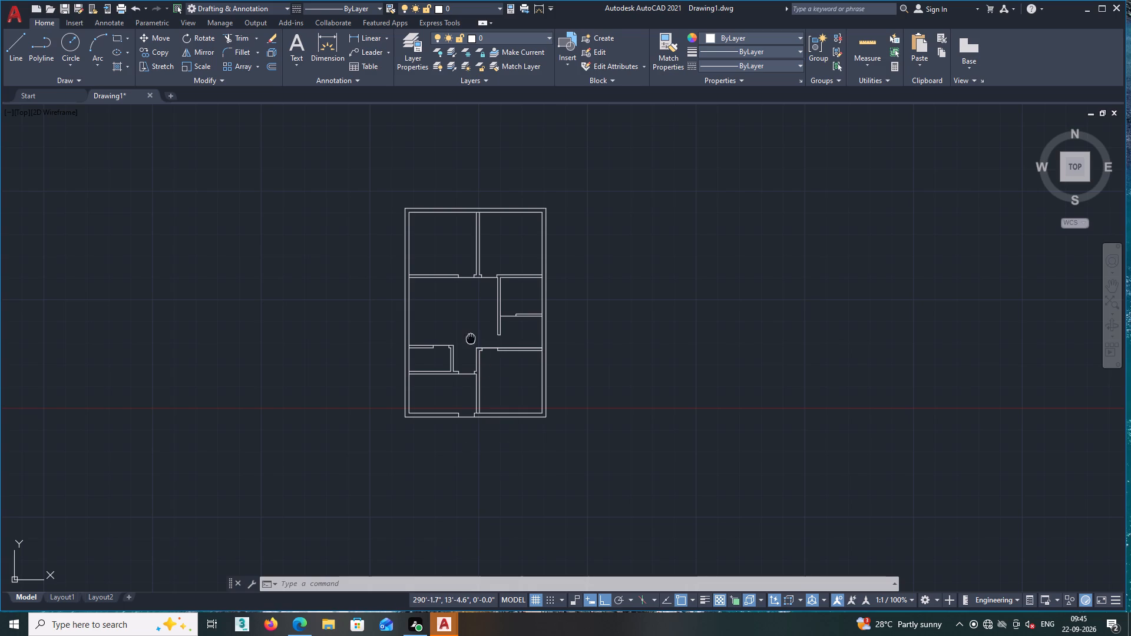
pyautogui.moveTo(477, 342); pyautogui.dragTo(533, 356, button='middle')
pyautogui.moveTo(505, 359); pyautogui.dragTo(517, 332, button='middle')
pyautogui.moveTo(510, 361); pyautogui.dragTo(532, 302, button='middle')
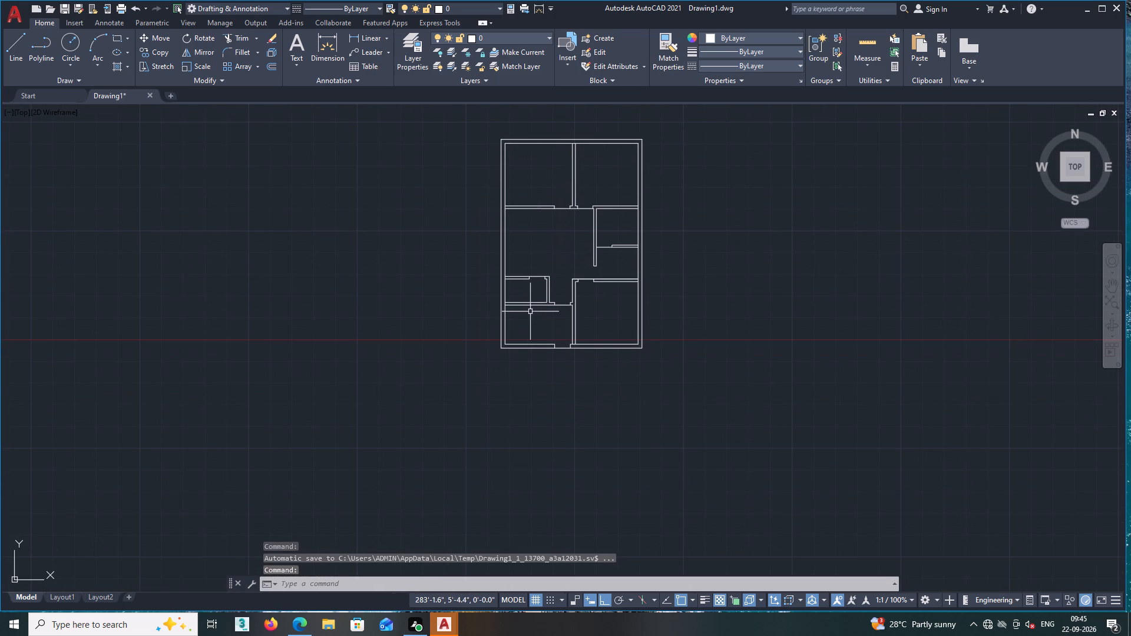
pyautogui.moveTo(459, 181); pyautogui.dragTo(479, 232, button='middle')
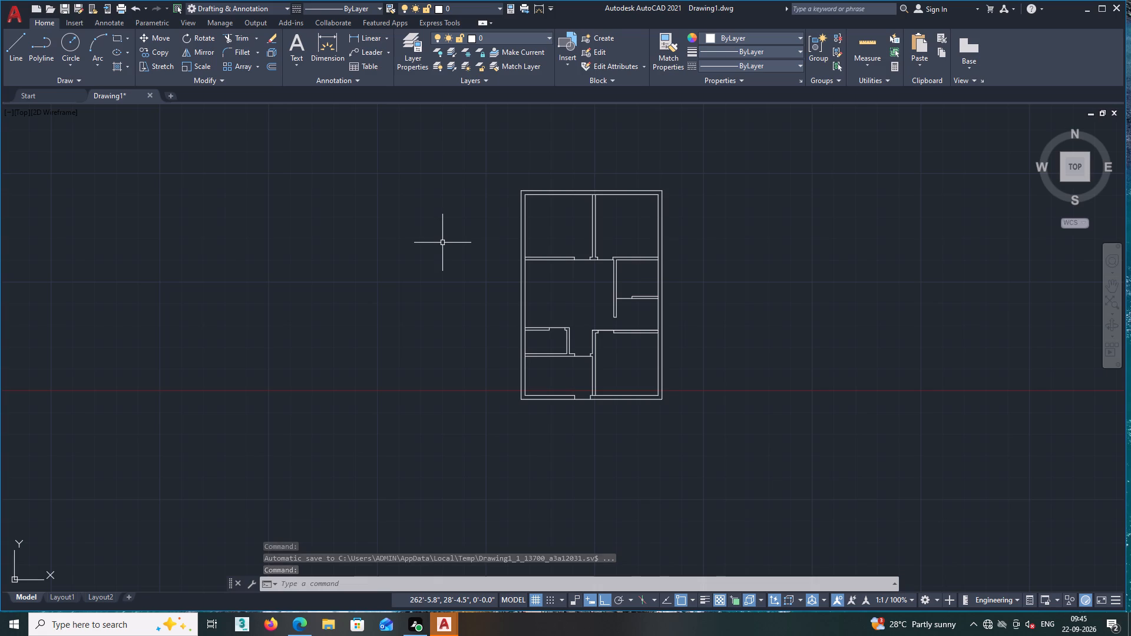
# Place an imperial door block from the architectural tool palette in the empty space east of the plan.
pyautogui.hotkey('ctrl', '3')
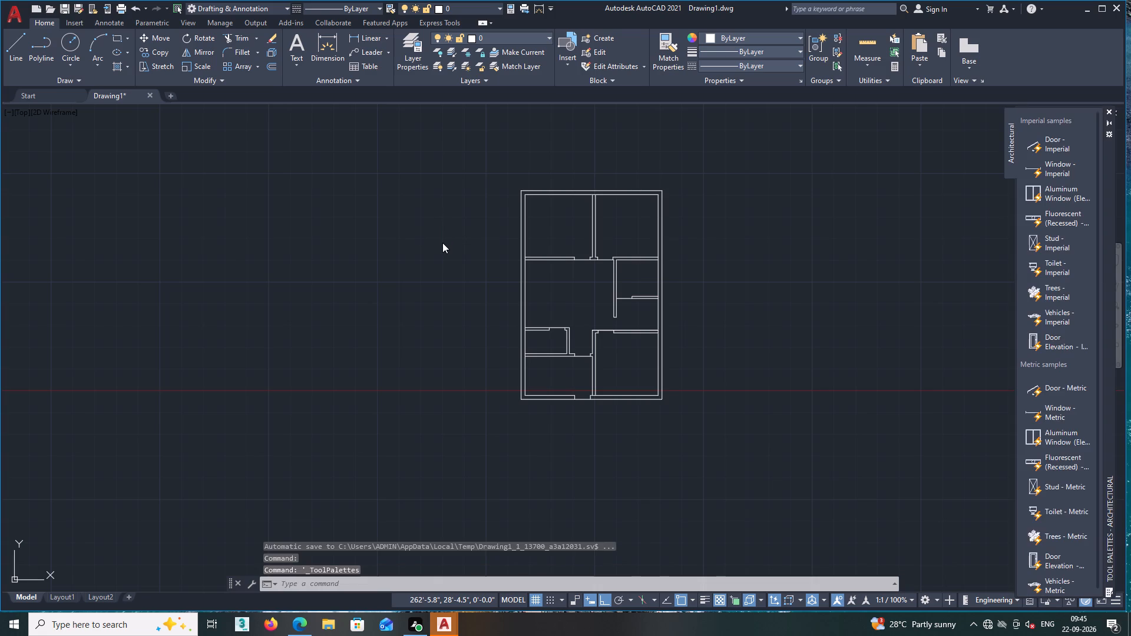
pyautogui.click(1053, 142)
pyautogui.moveTo(1053, 142); pyautogui.dragTo(946, 211)
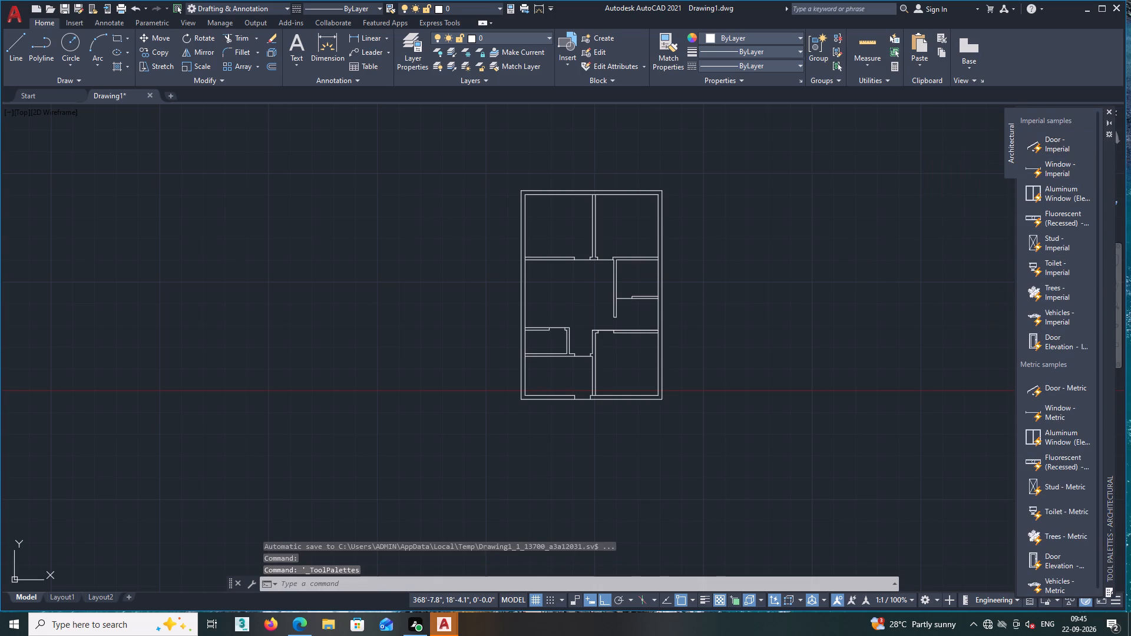
pyautogui.moveTo(946, 211); pyautogui.dragTo(727, 304)
pyautogui.click(727, 304)
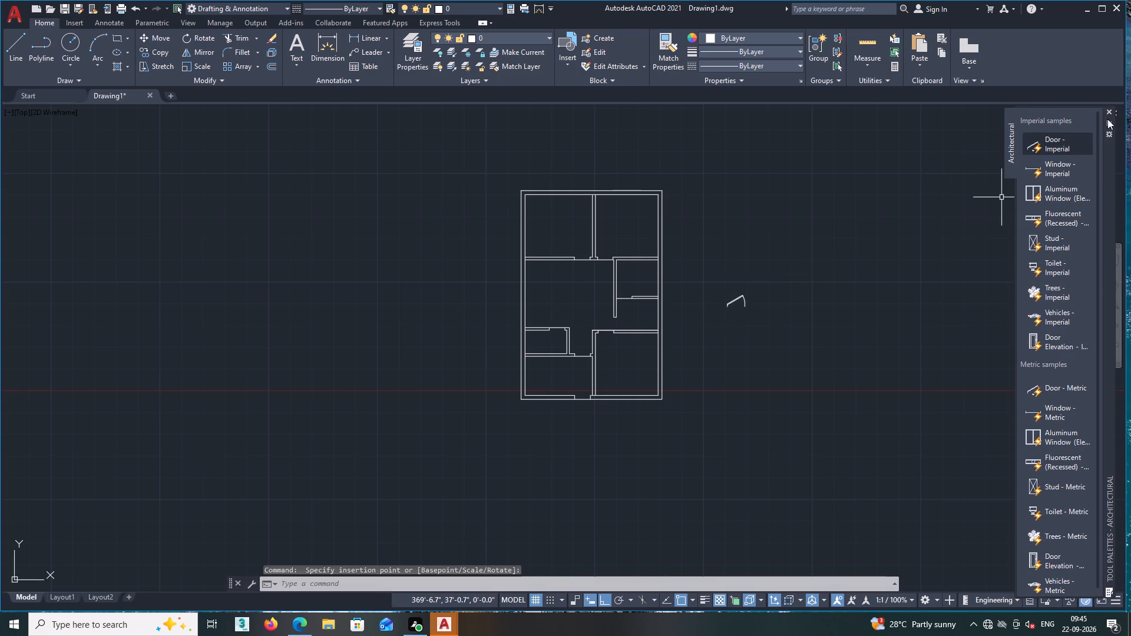
pyautogui.click(1108, 111)
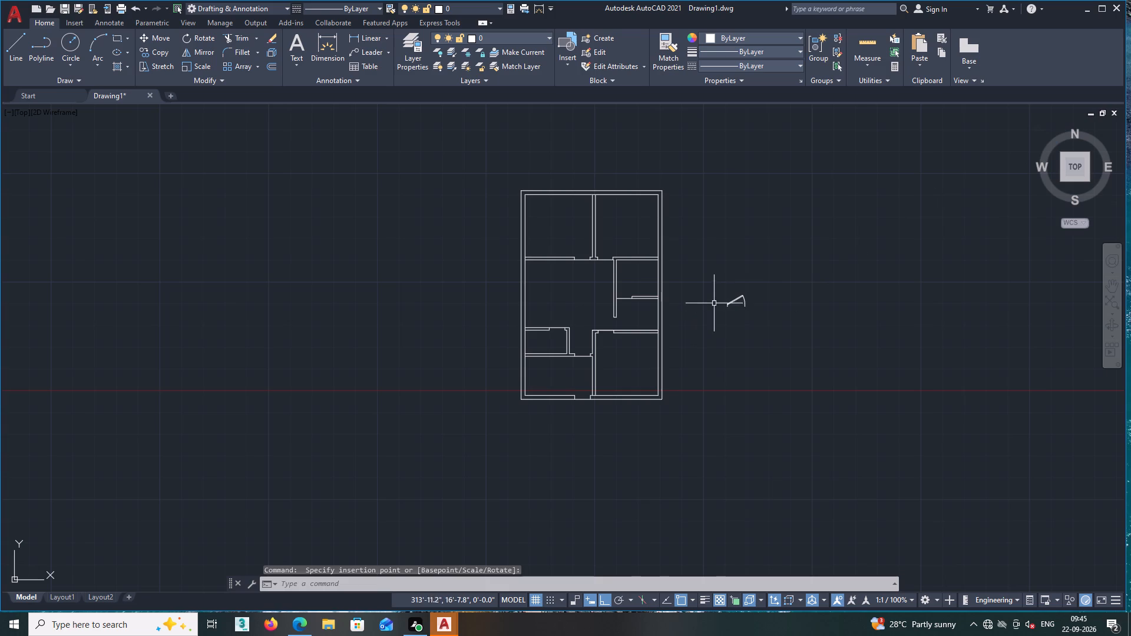
# Set the door block east of the plan to Open 90º.
pyautogui.click(734, 302)
pyautogui.click(723, 297)
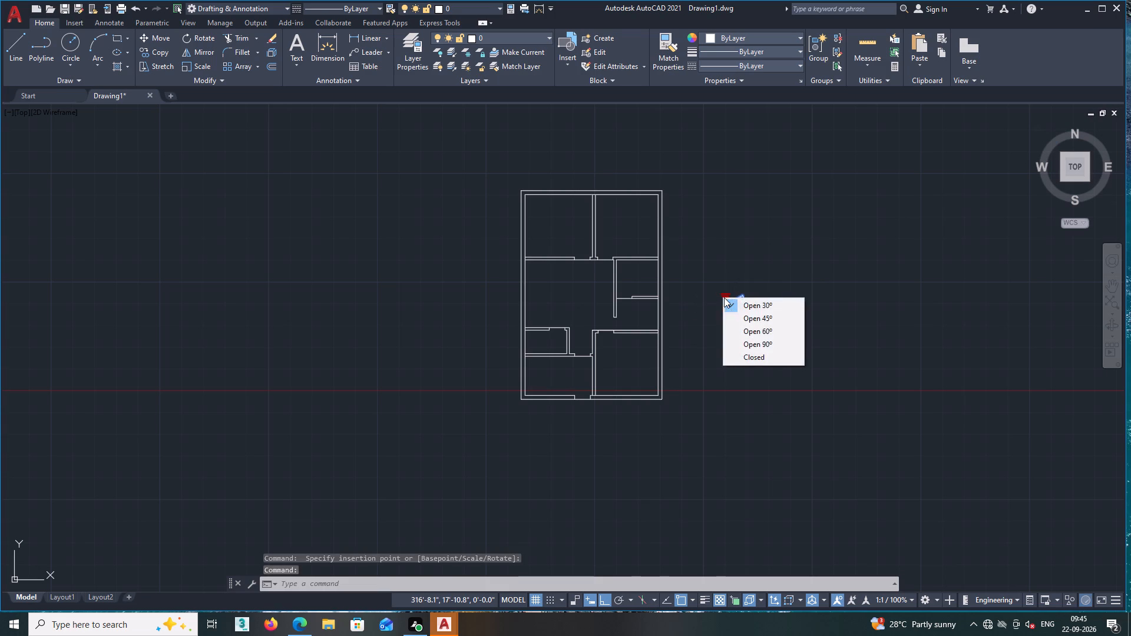
pyautogui.click(752, 342)
# Copy the door, with Ortho off, from its hinge-side bottom corner to the west jamb of the northeast room's south opening.
pyautogui.scroll(2, 745, 289)
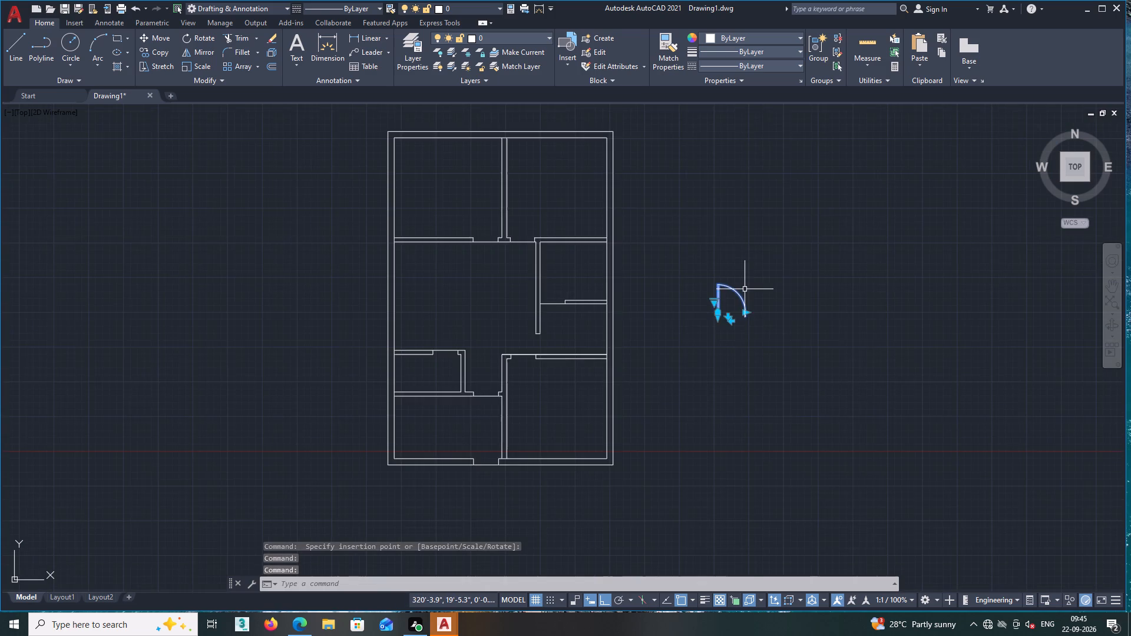
pyautogui.moveTo(745, 289); pyautogui.dragTo(766, 281, button='middle')
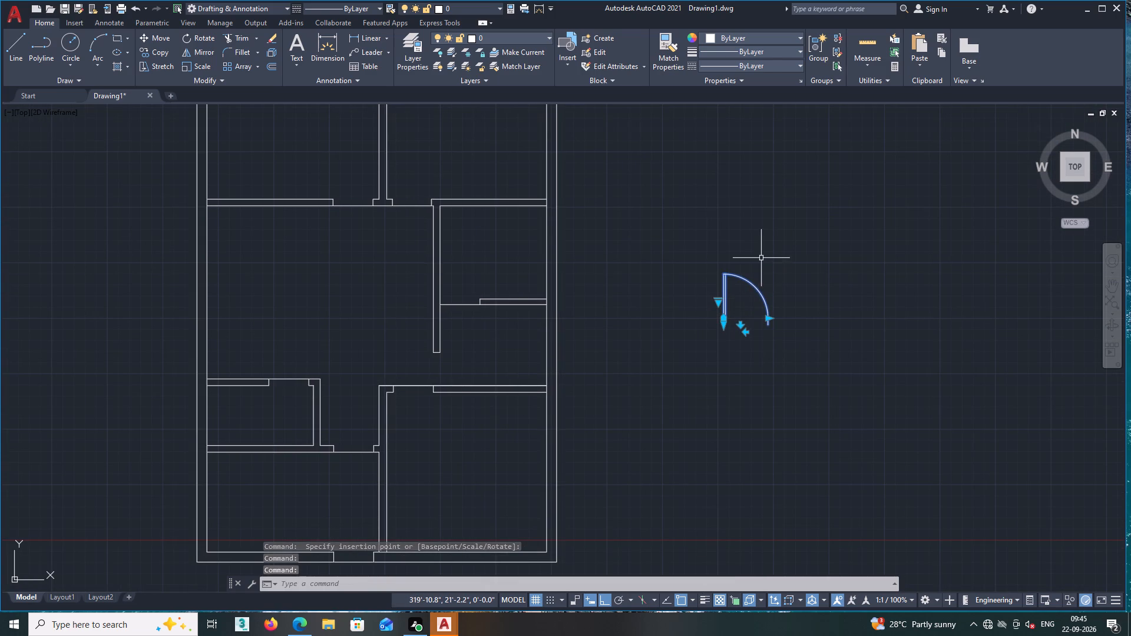
pyautogui.rightClick(761, 258)
pyautogui.click(795, 410)
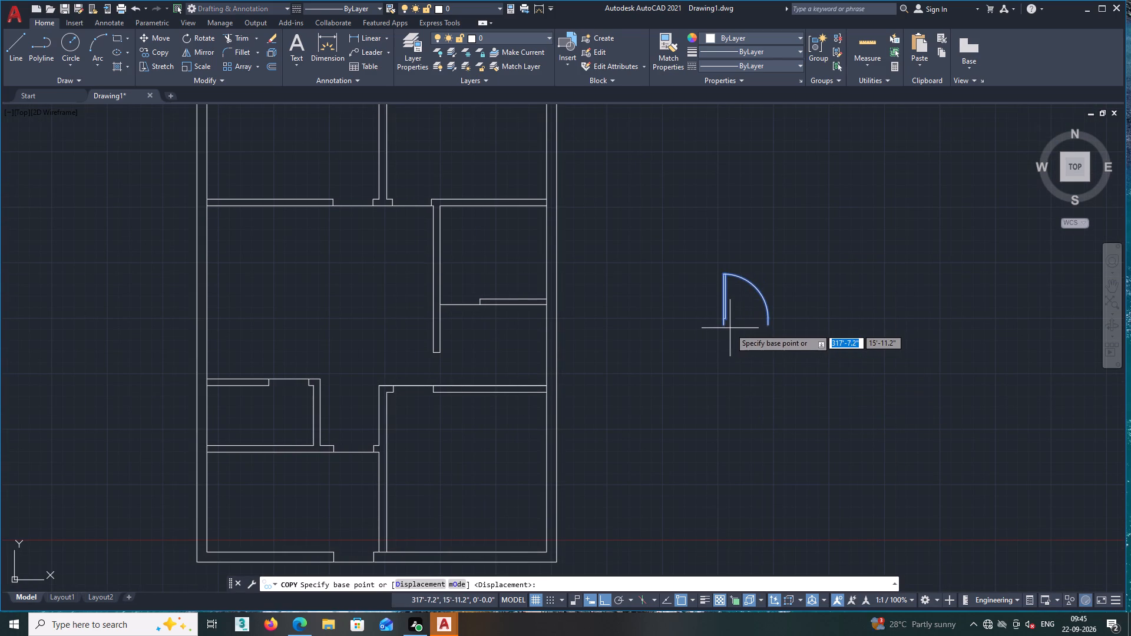
pyautogui.click(722, 326)
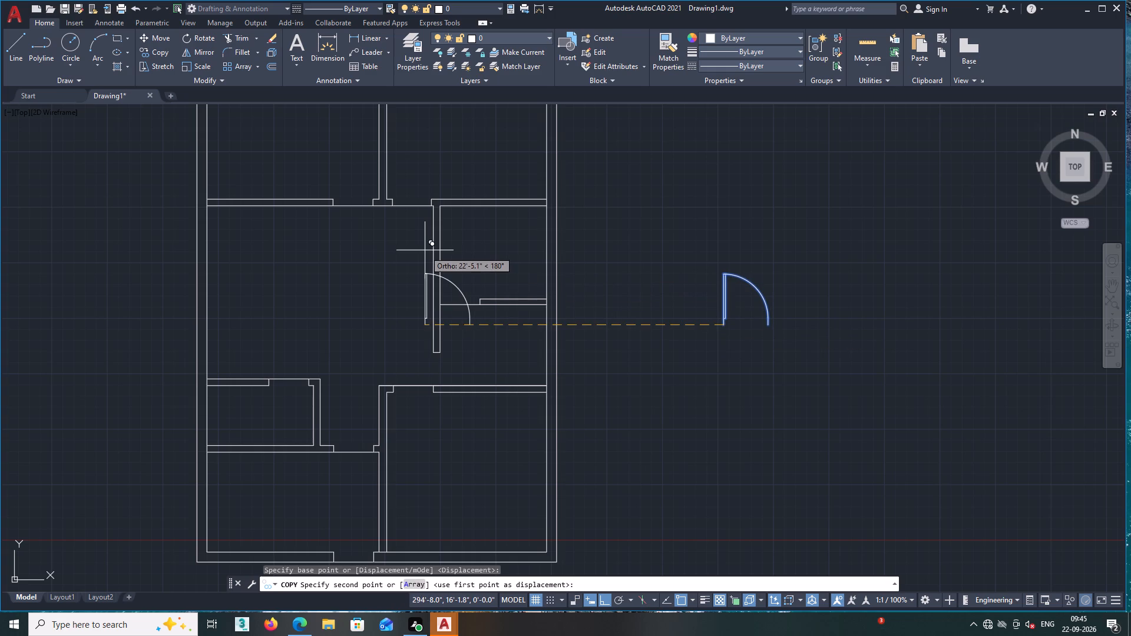
pyautogui.press('F8')
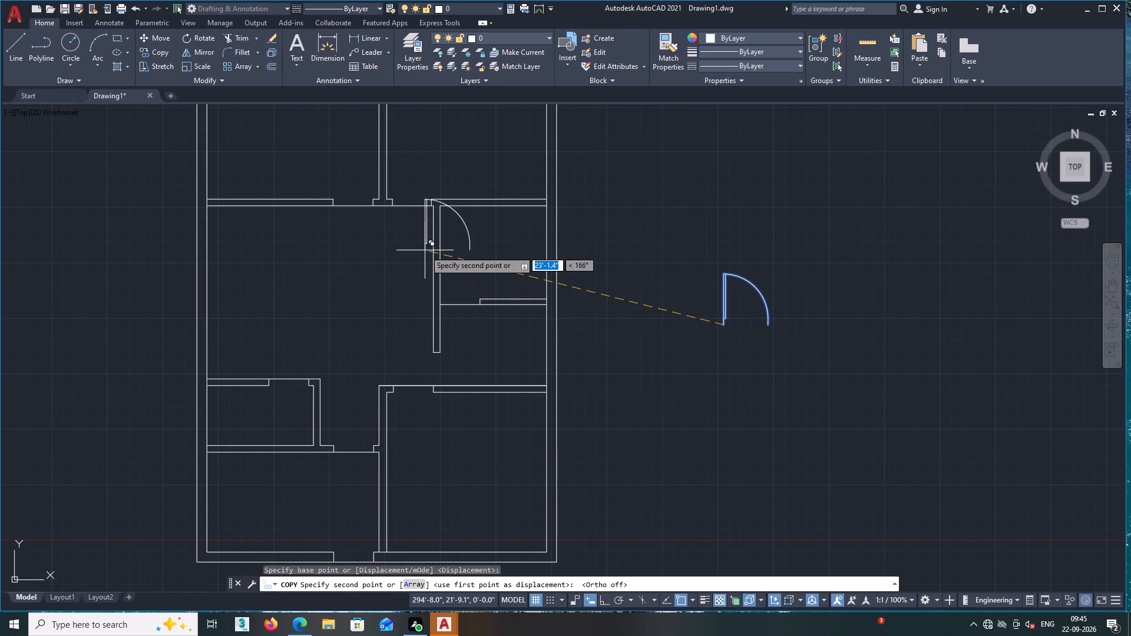
pyautogui.moveTo(425, 250); pyautogui.dragTo(483, 404, button='middle')
pyautogui.scroll(2, 469, 376)
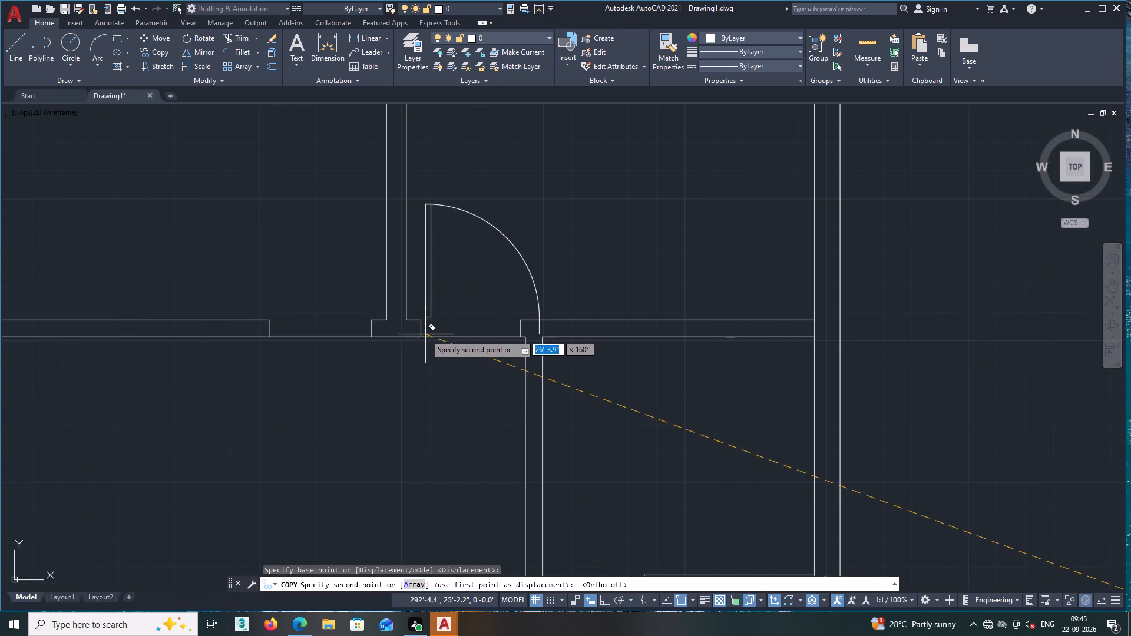
pyautogui.click(421, 337)
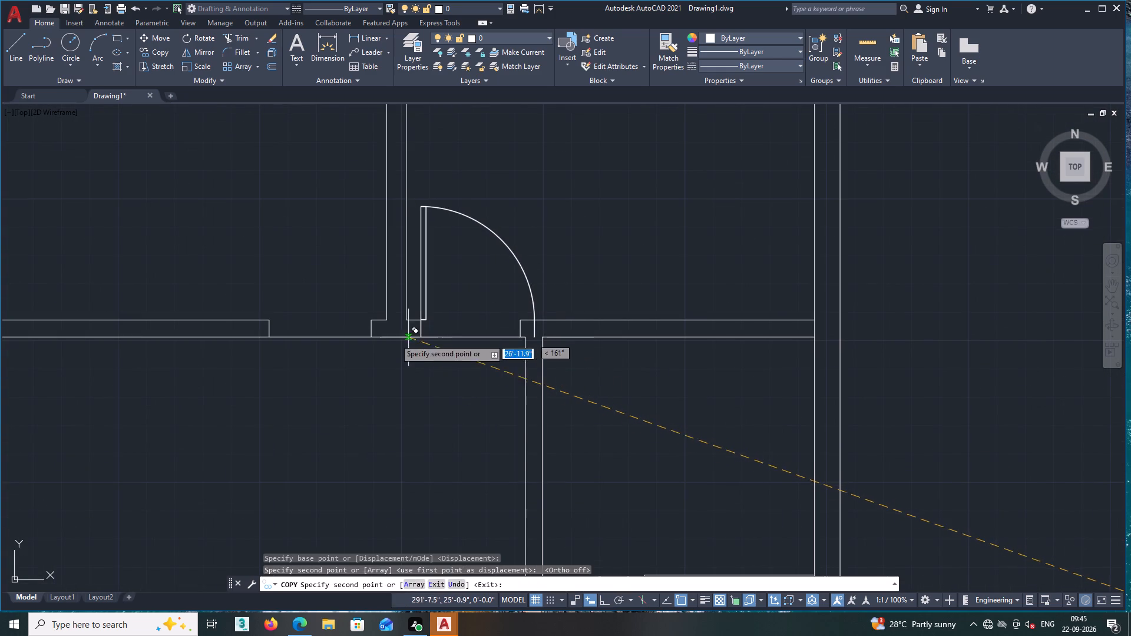
pyautogui.moveTo(342, 338); pyautogui.dragTo(478, 349, button='middle')
pyautogui.scroll(1, 399, 347)
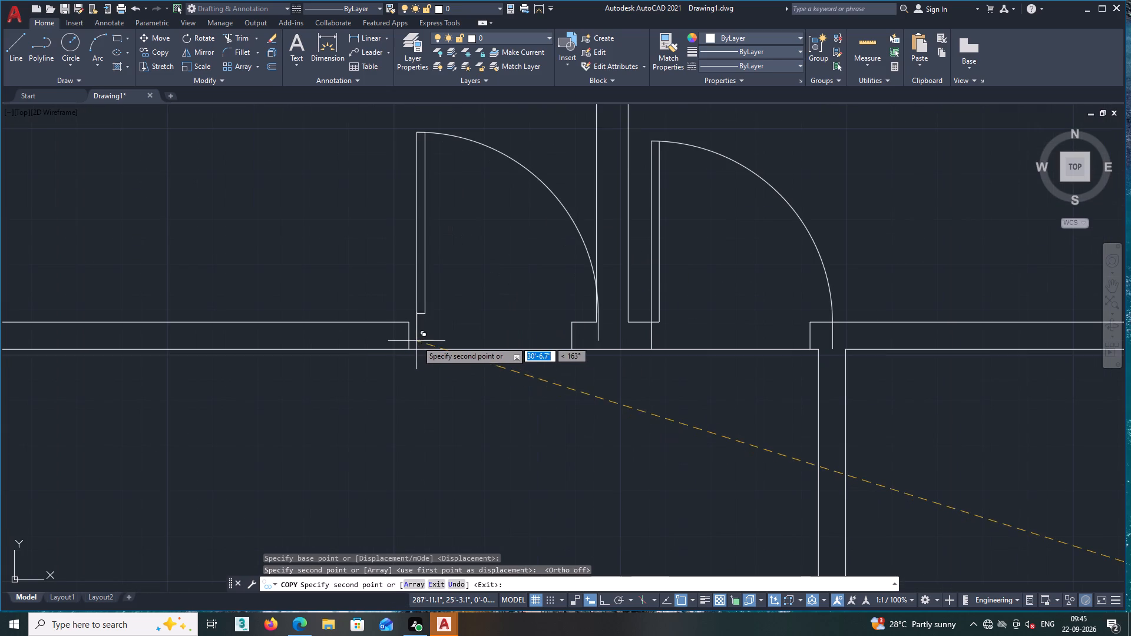
pyautogui.press('Escape')
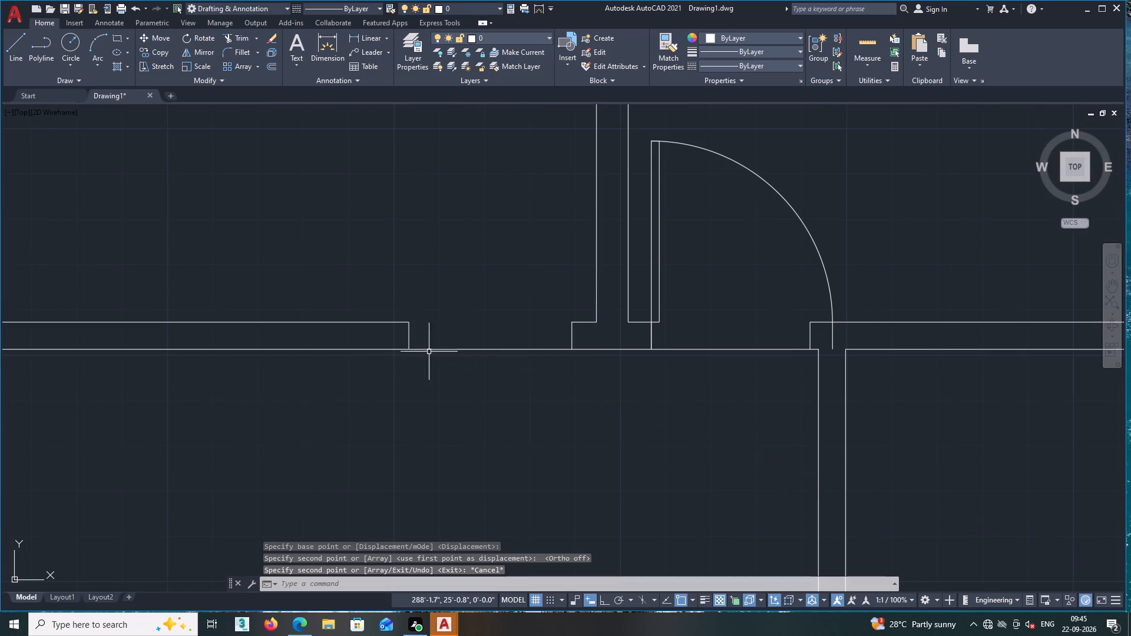
# Scale the northeast room's door by reference about its hinge-side bottom corner, fitting its width to the opening's east jamb.
pyautogui.scroll(-4, 683, 313)
pyautogui.moveTo(699, 323); pyautogui.dragTo(652, 323, button='middle')
pyautogui.scroll(1, 647, 302)
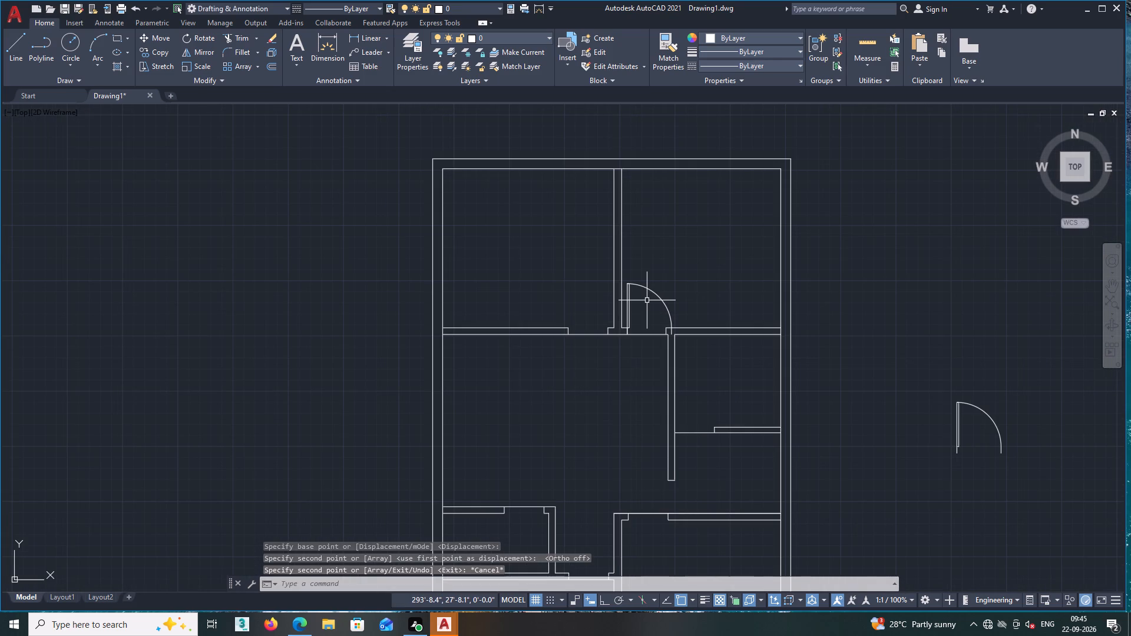
pyautogui.write('sc')
pyautogui.press('Return')
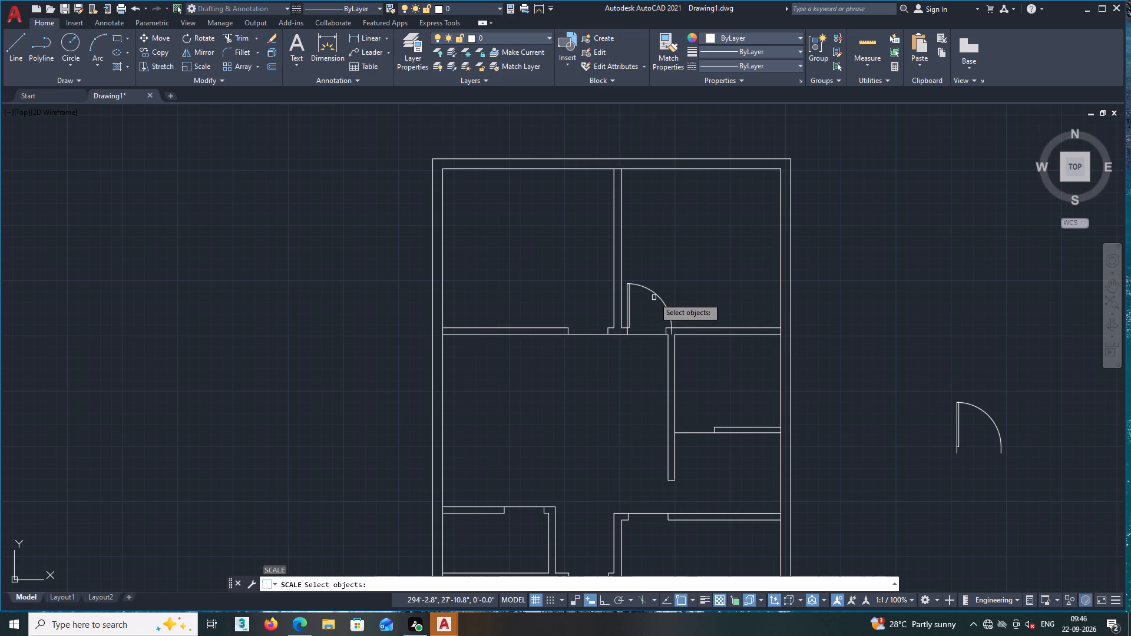
pyautogui.click(657, 294)
pyautogui.press('space')
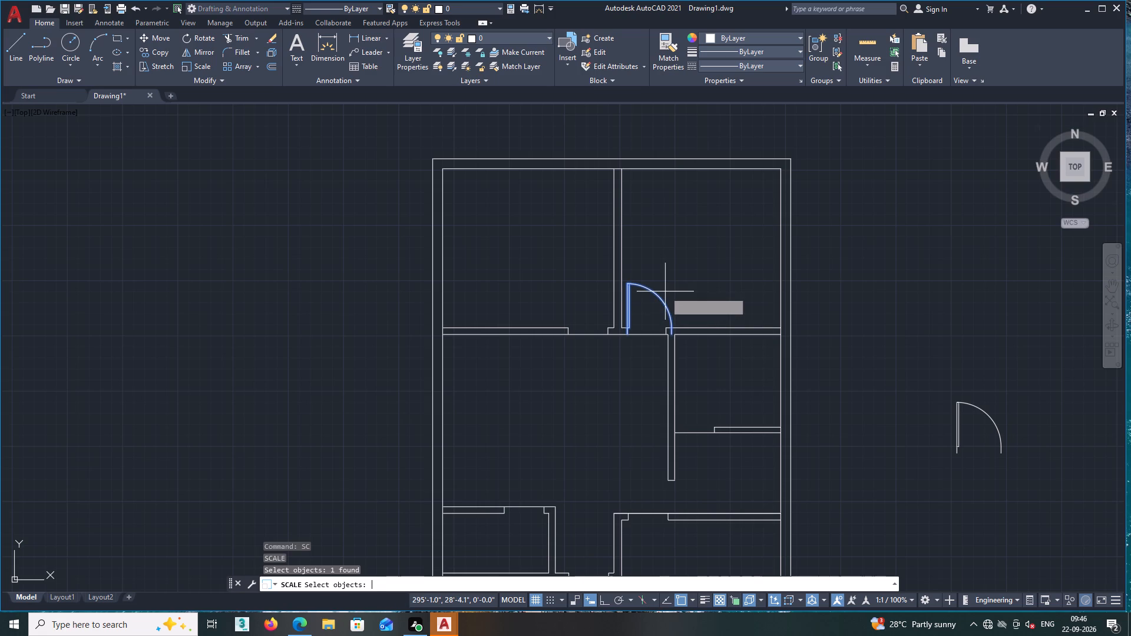
pyautogui.scroll(3, 683, 330)
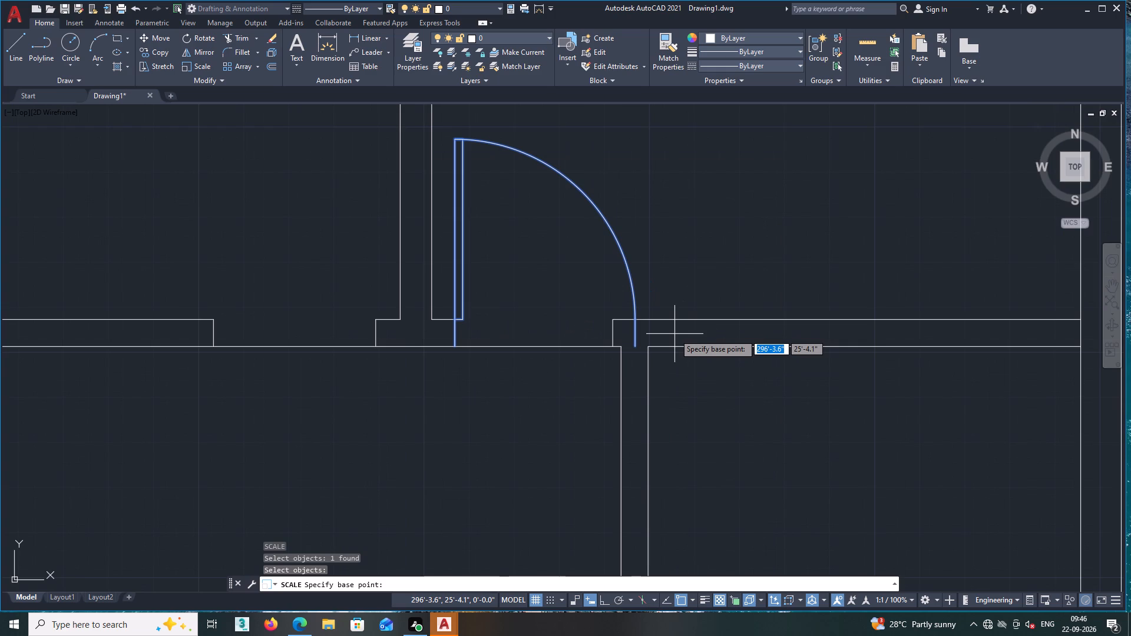
pyautogui.scroll(2, 472, 336)
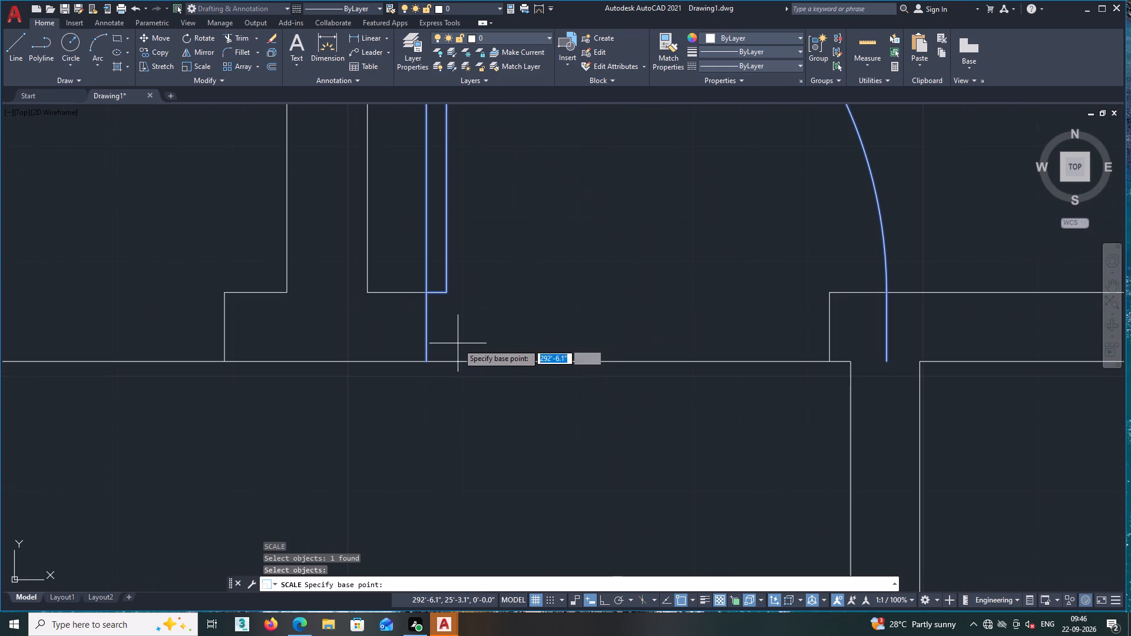
pyautogui.click(425, 362)
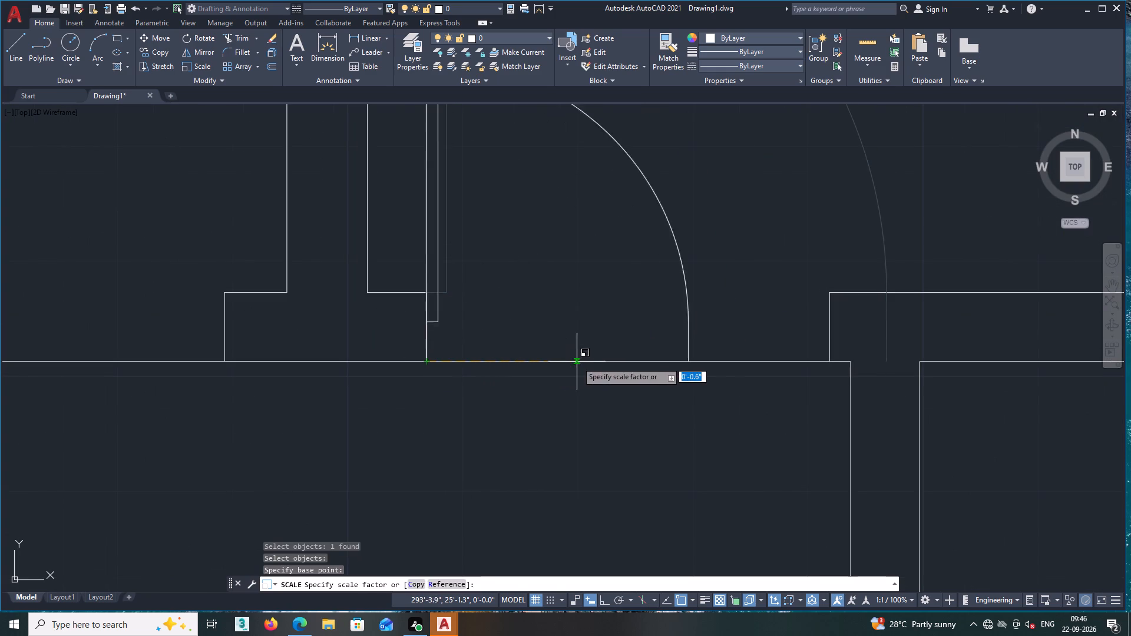
pyautogui.press('r')
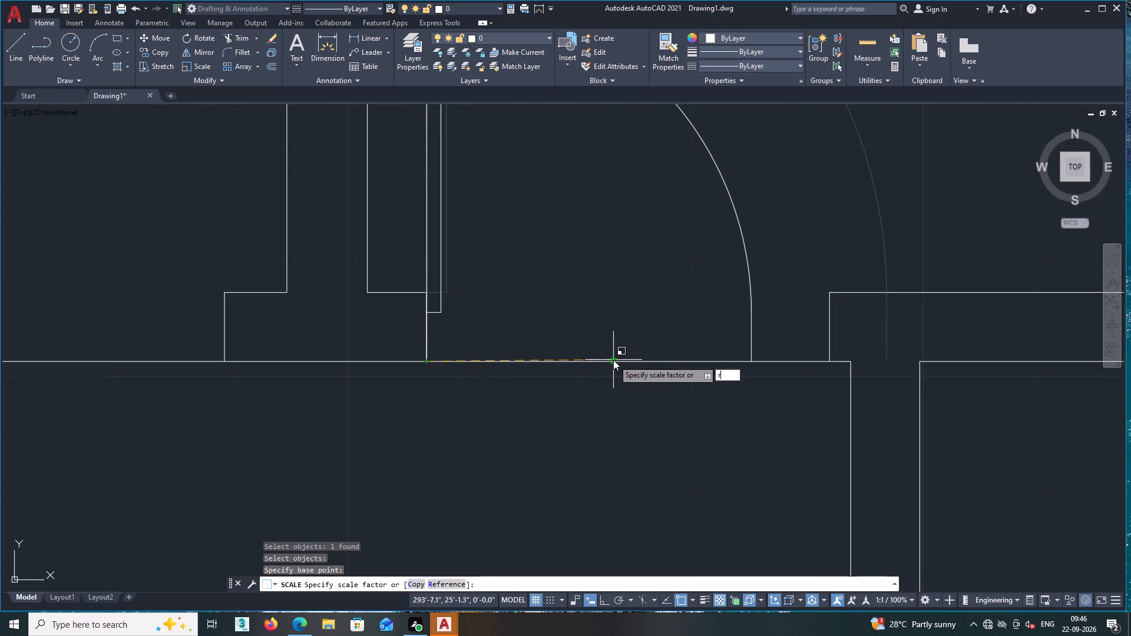
pyautogui.press('Return')
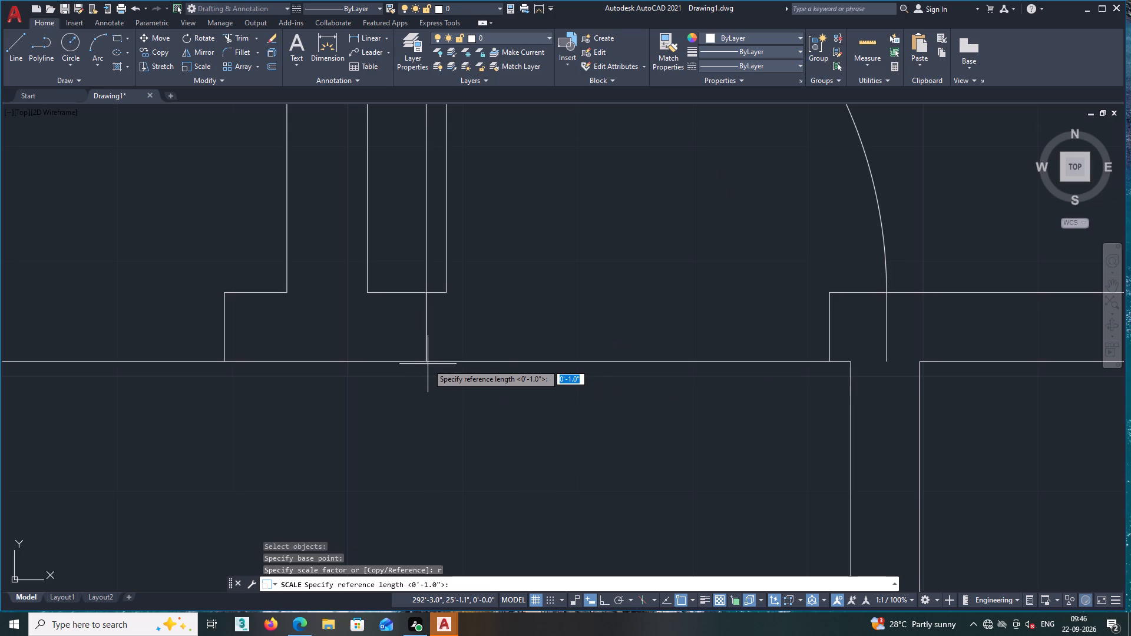
pyautogui.click(426, 363)
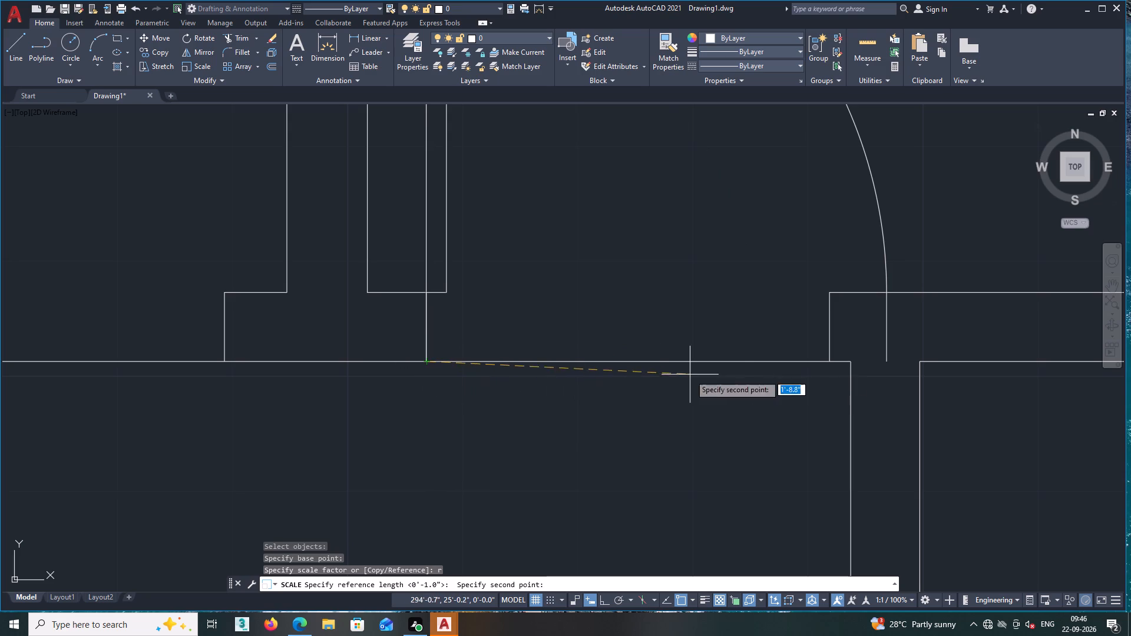
pyautogui.click(888, 362)
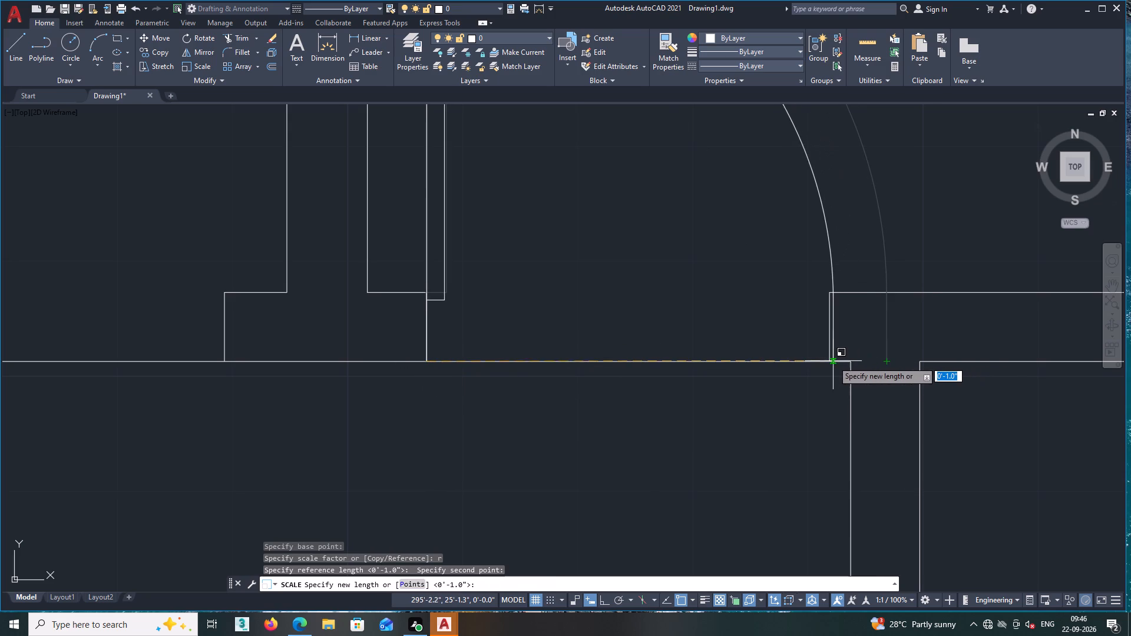
pyautogui.click(831, 362)
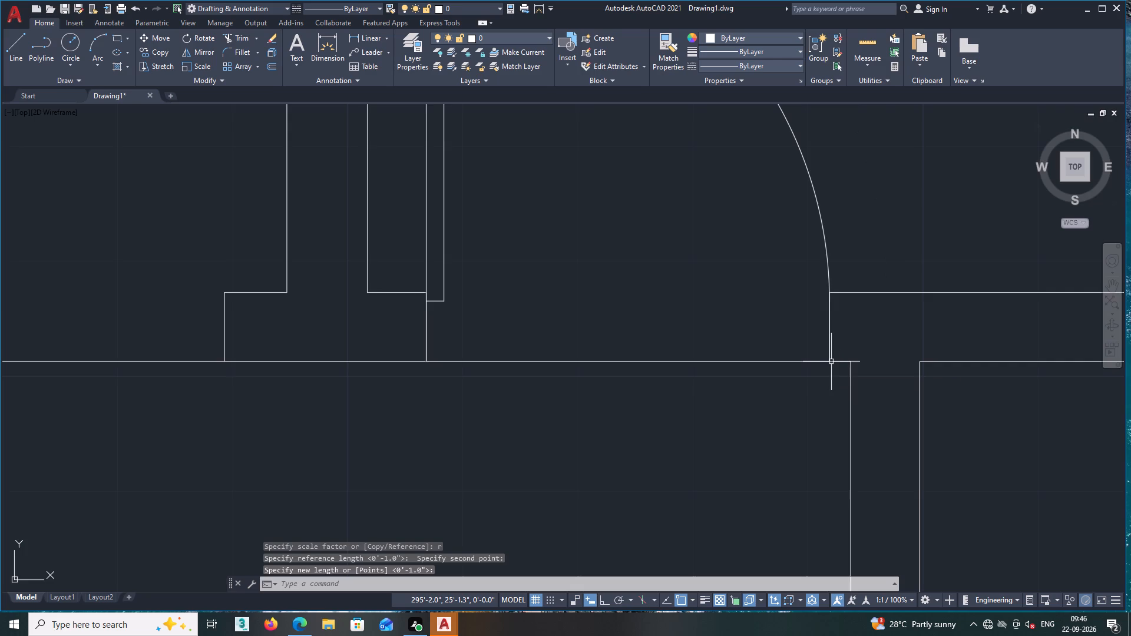
# Copy the northeast room's door from its hinge-side bottom corner to the west jamb of the northwest room's south opening.
pyautogui.scroll(-3, 823, 389)
pyautogui.moveTo(806, 433); pyautogui.dragTo(852, 444, button='middle')
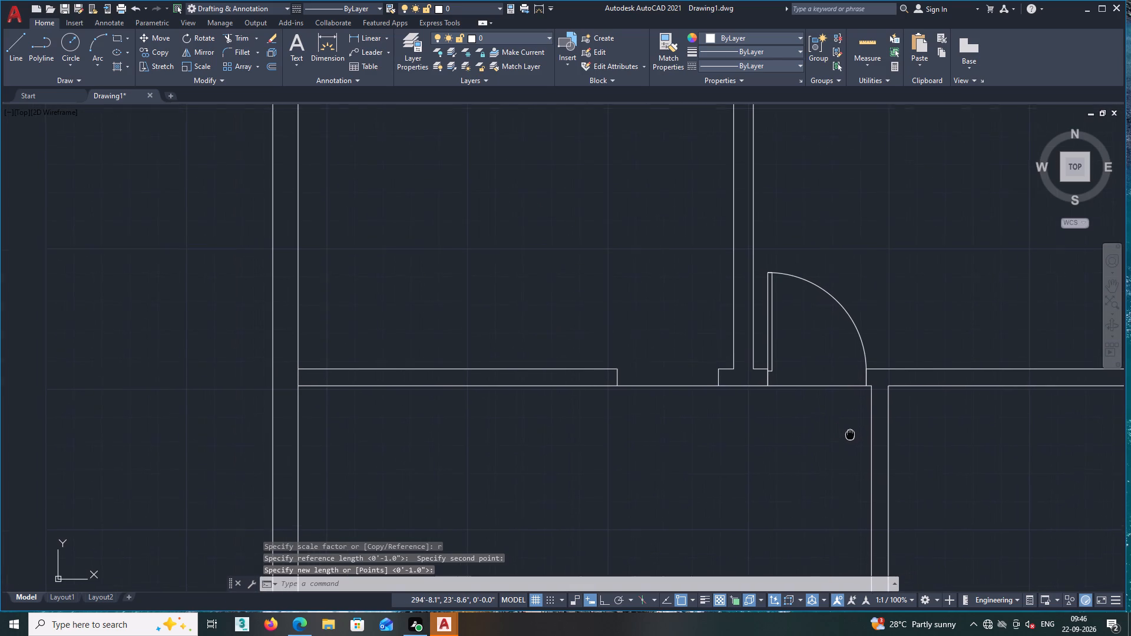
pyautogui.moveTo(852, 444); pyautogui.dragTo(854, 452, button='middle')
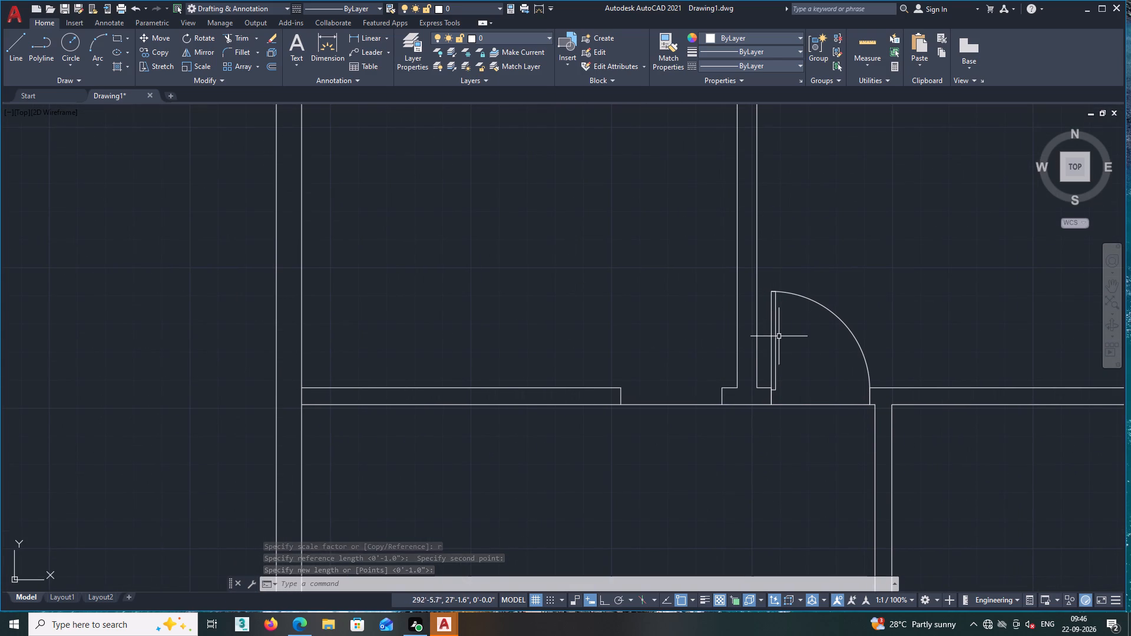
pyautogui.click(776, 338)
pyautogui.rightClick(773, 262)
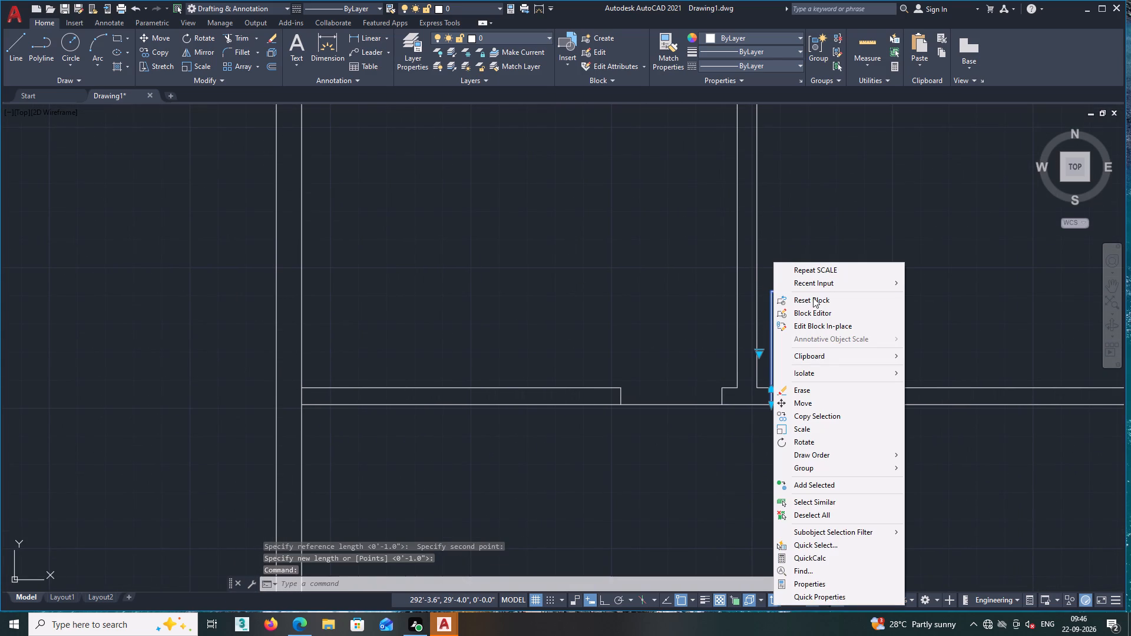
pyautogui.click(806, 414)
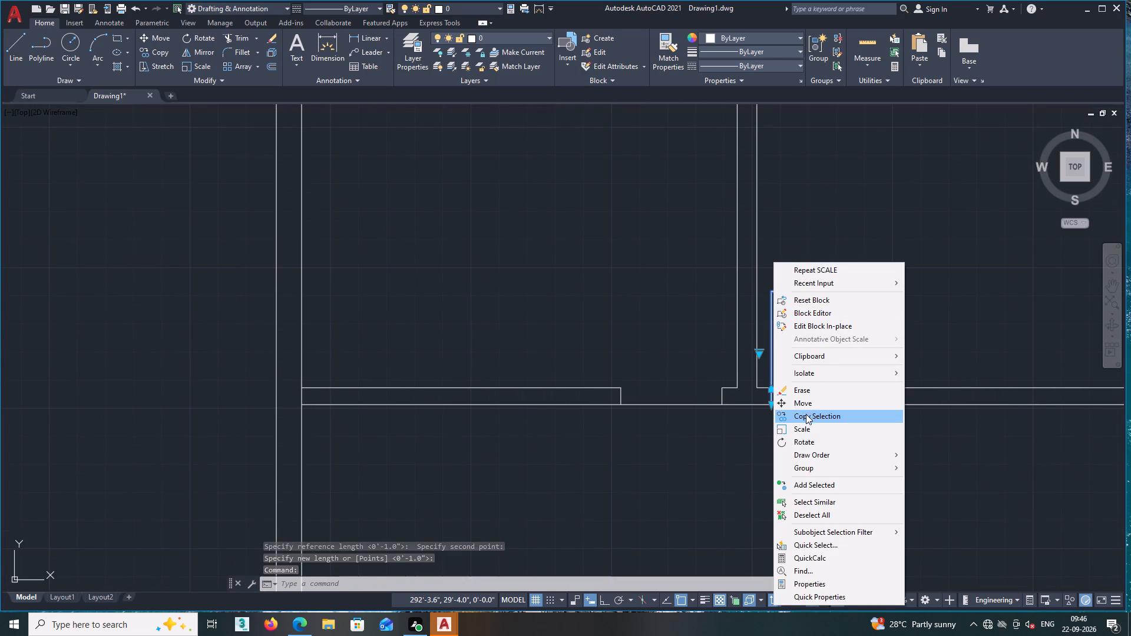
pyautogui.click(770, 403)
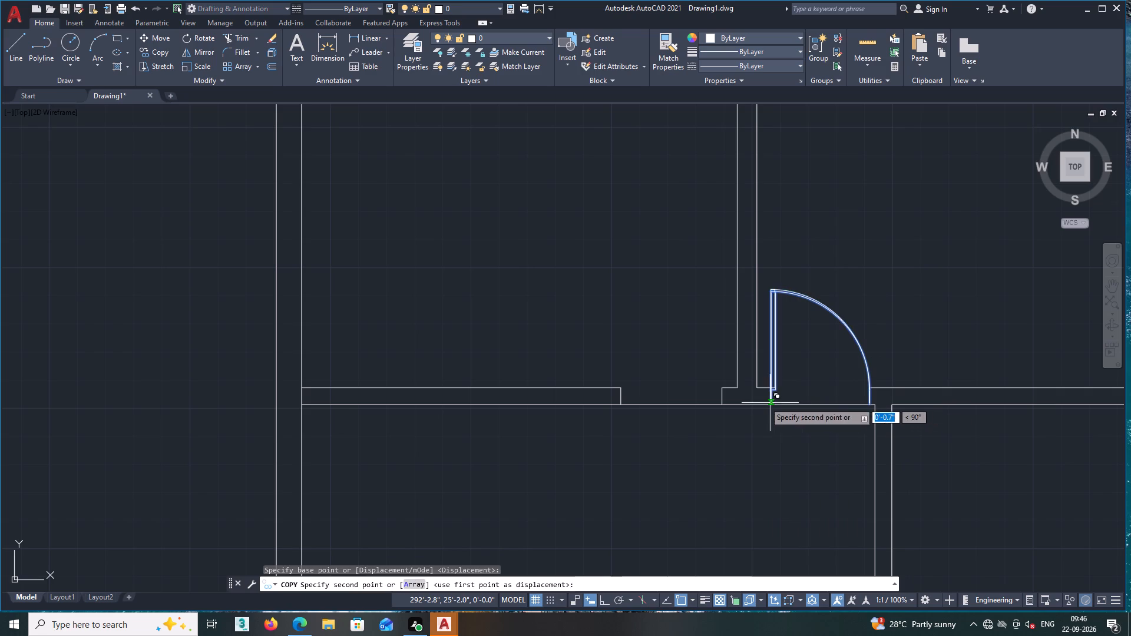
pyautogui.click(623, 403)
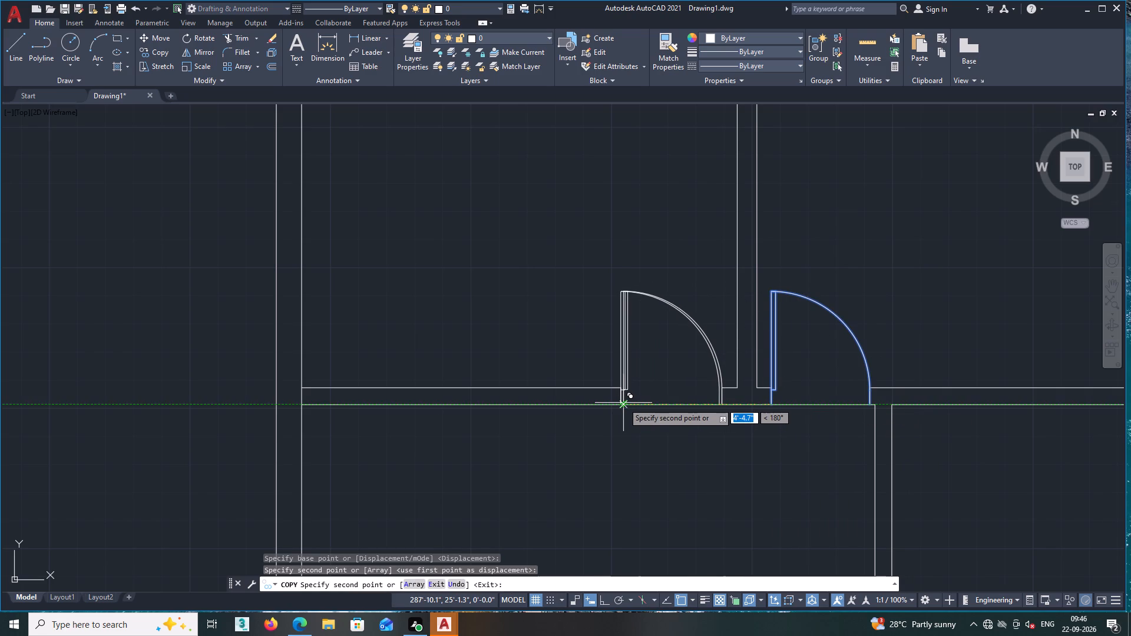
pyautogui.press('Escape')
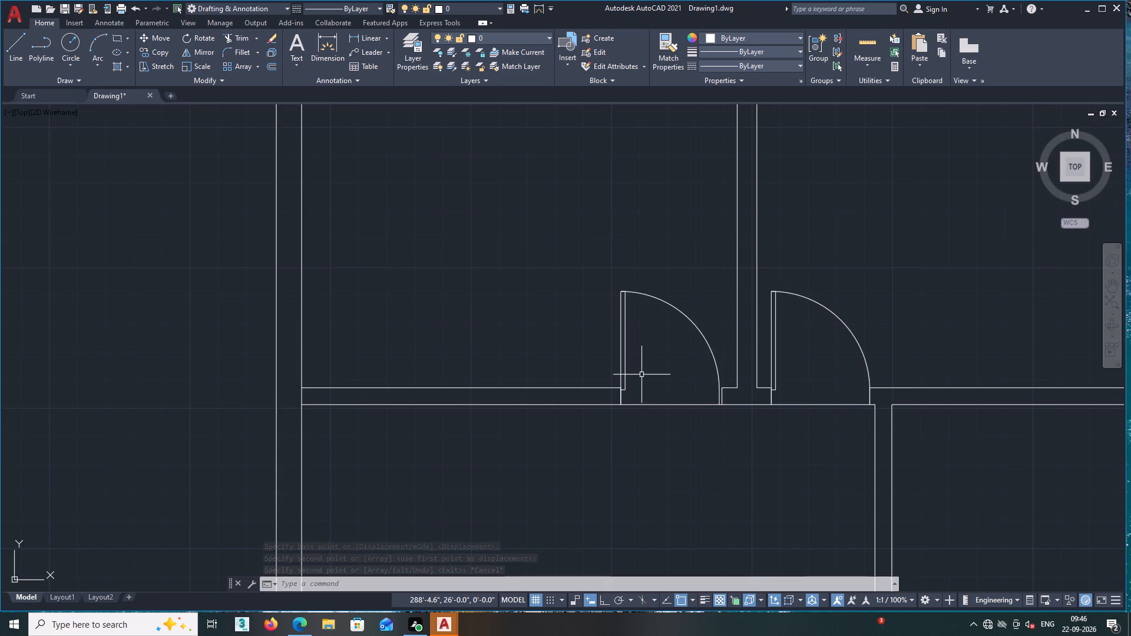
# Scale the northwest room's door by reference about its hinge-side bottom corner, fitting its width to the opening's east jamb.
pyautogui.write('sc')
pyautogui.press('Return')
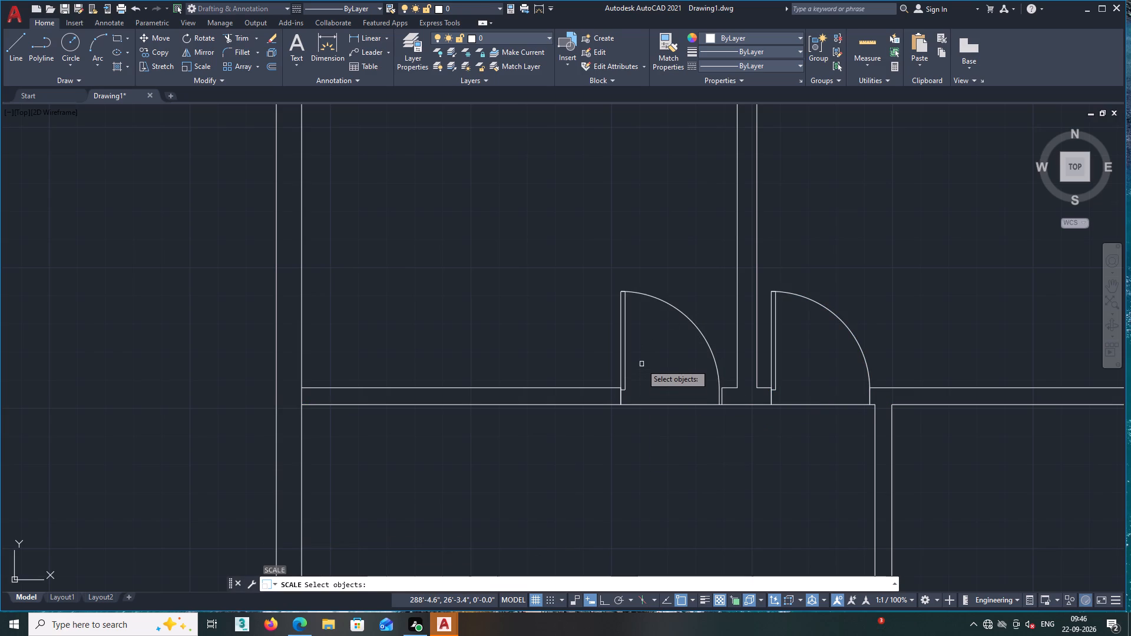
pyautogui.click(625, 370)
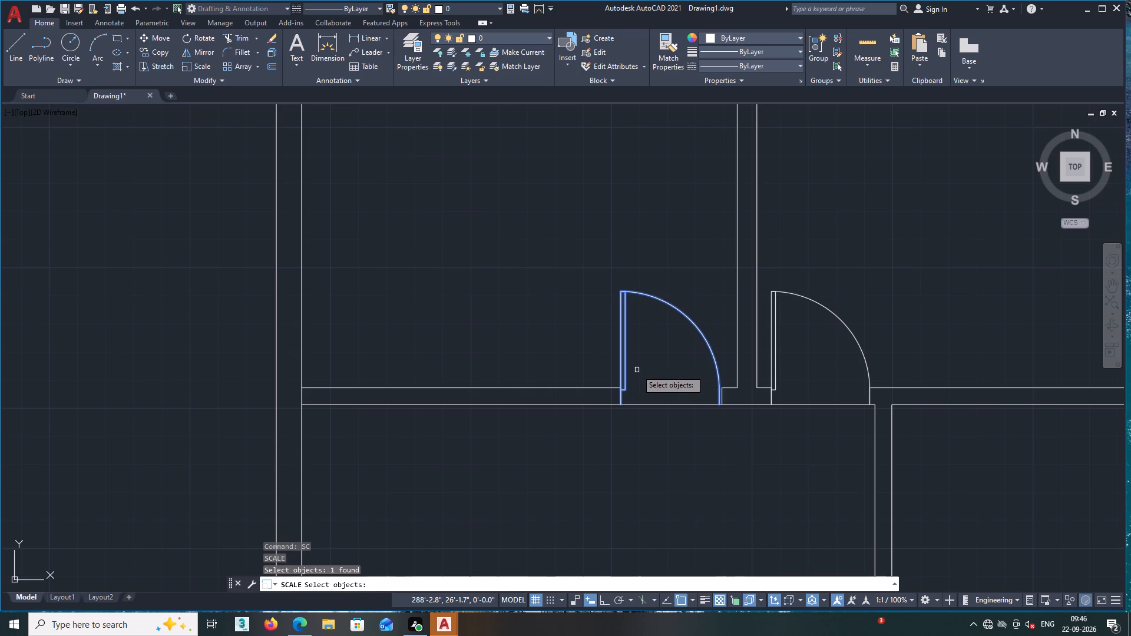
pyautogui.press('space')
pyautogui.scroll(1, 658, 400)
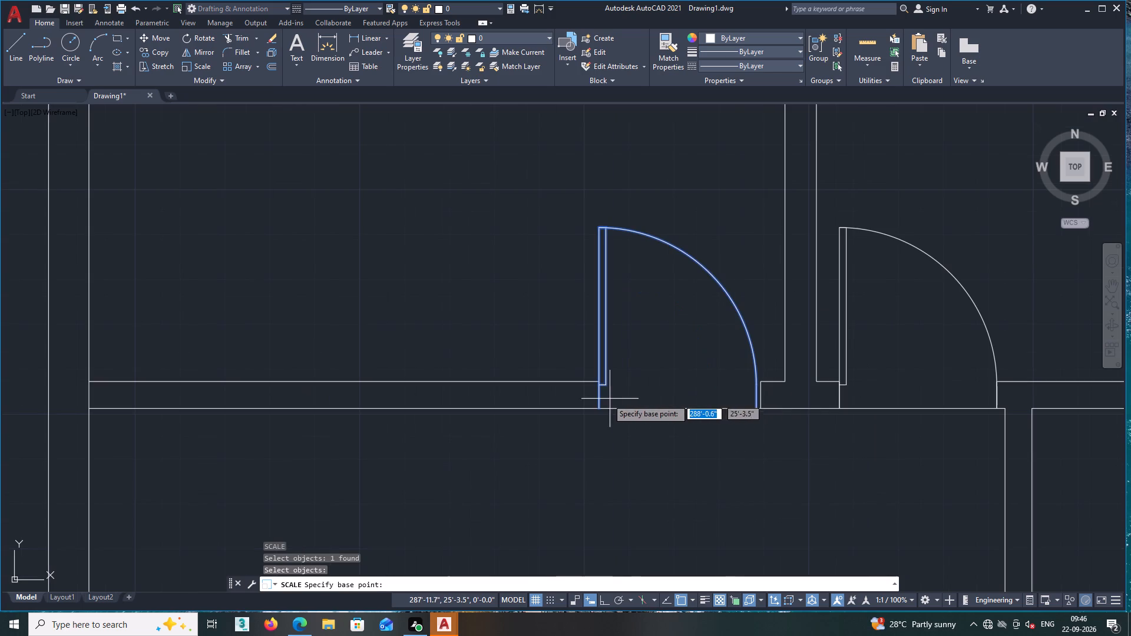
pyautogui.scroll(1, 600, 400)
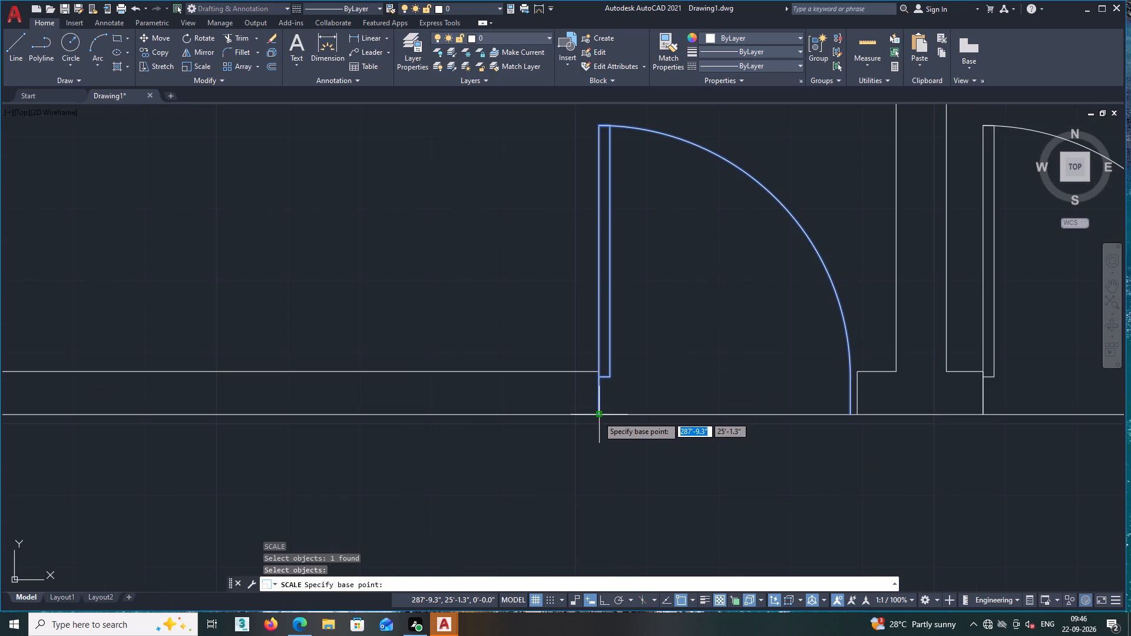
pyautogui.click(598, 416)
pyautogui.press('r')
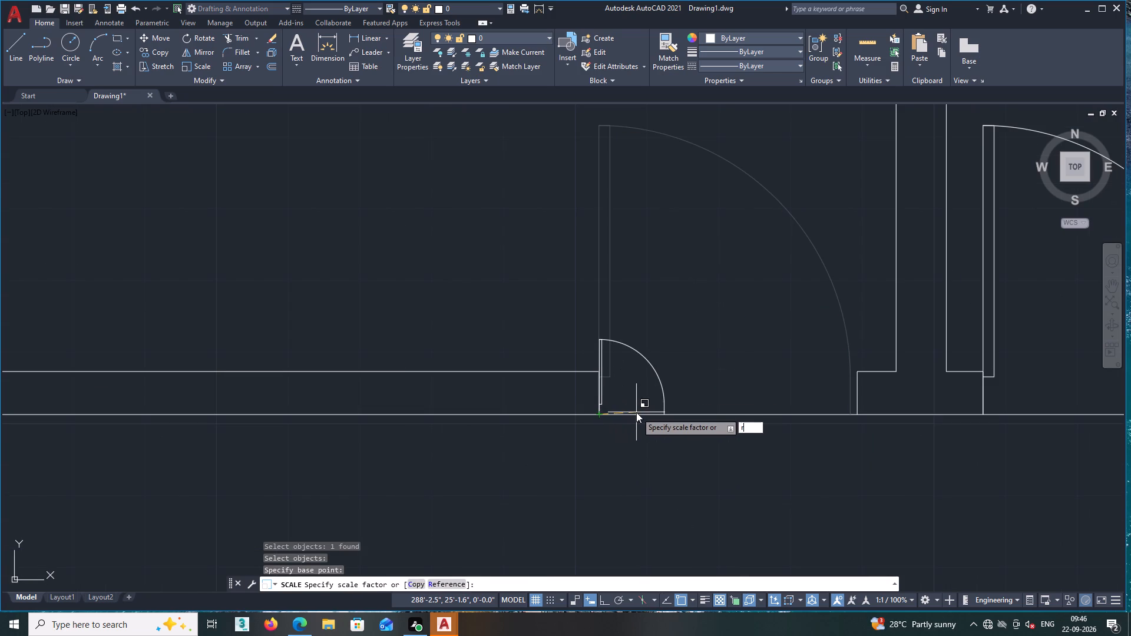
pyautogui.press('Return')
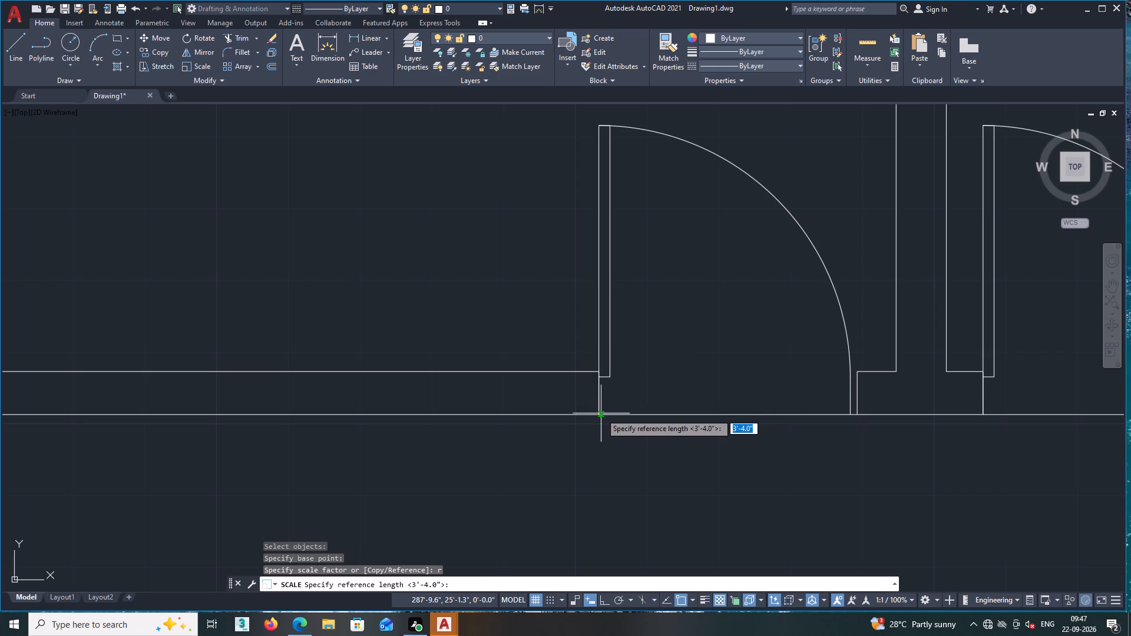
pyautogui.click(597, 415)
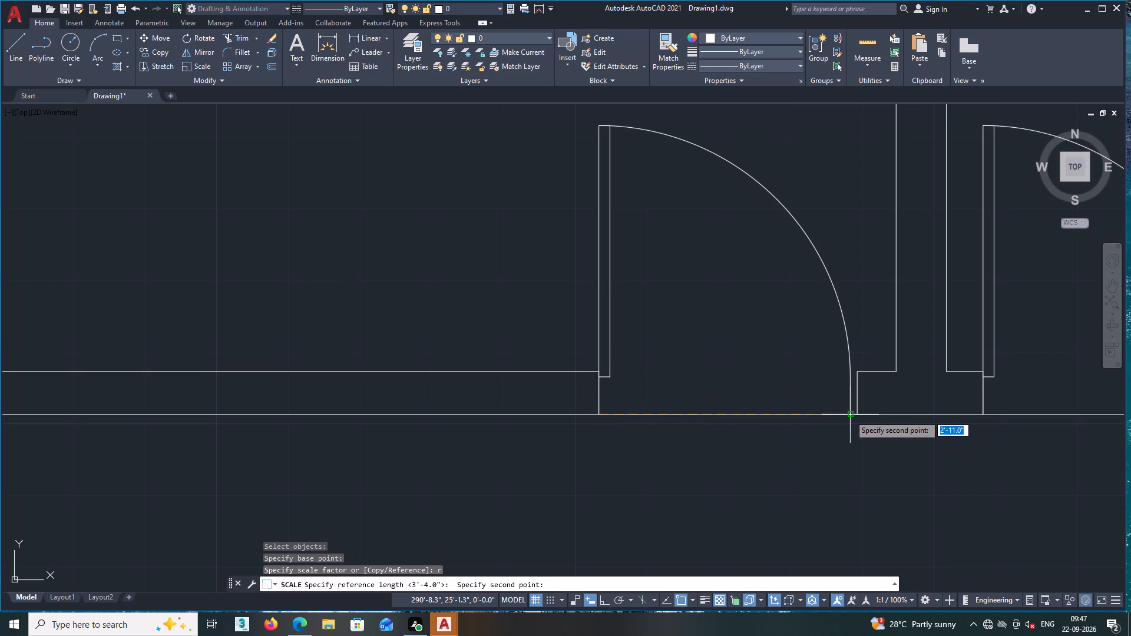
pyautogui.click(850, 414)
pyautogui.click(856, 414)
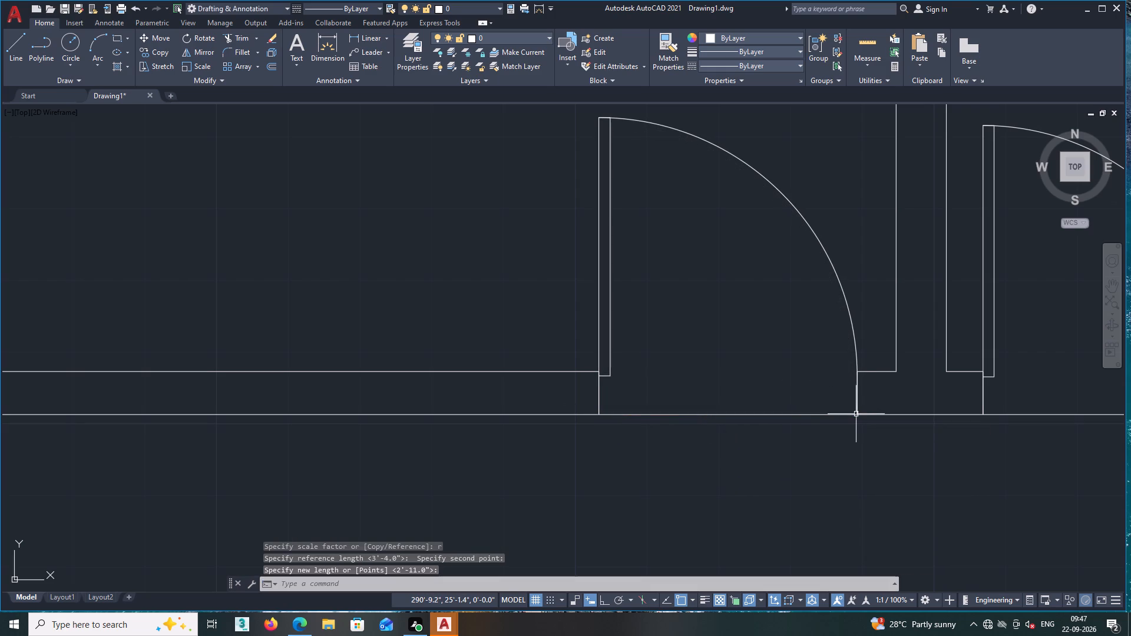
# Flip the northwest room's door horizontally so it hinges on the opening's east jamb.
pyautogui.click(851, 317)
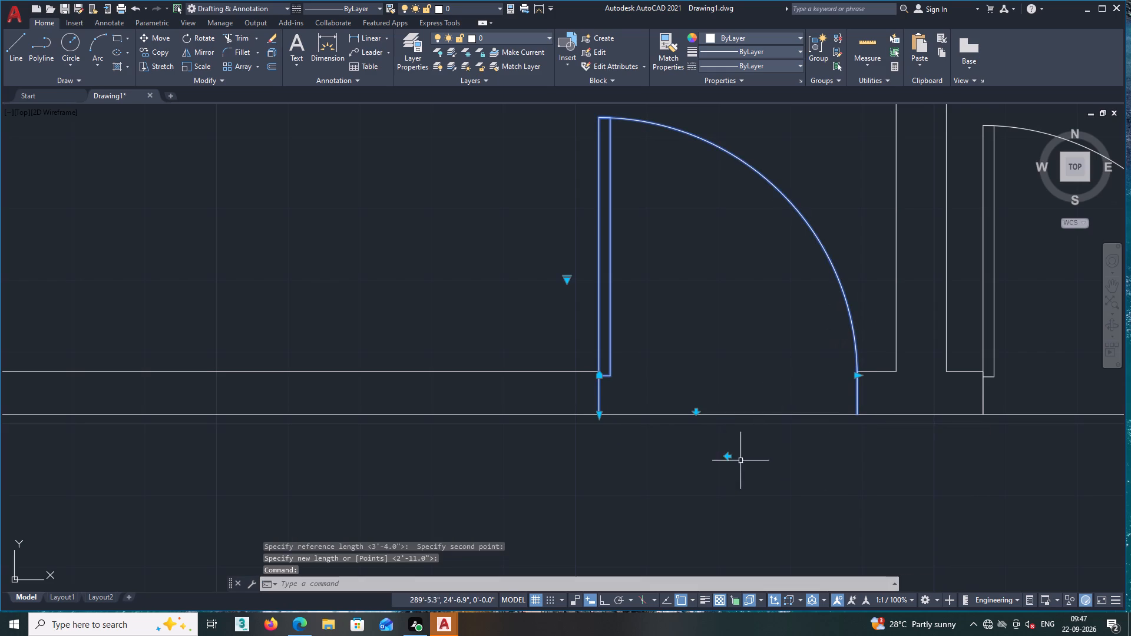
pyautogui.click(728, 456)
pyautogui.press('Escape')
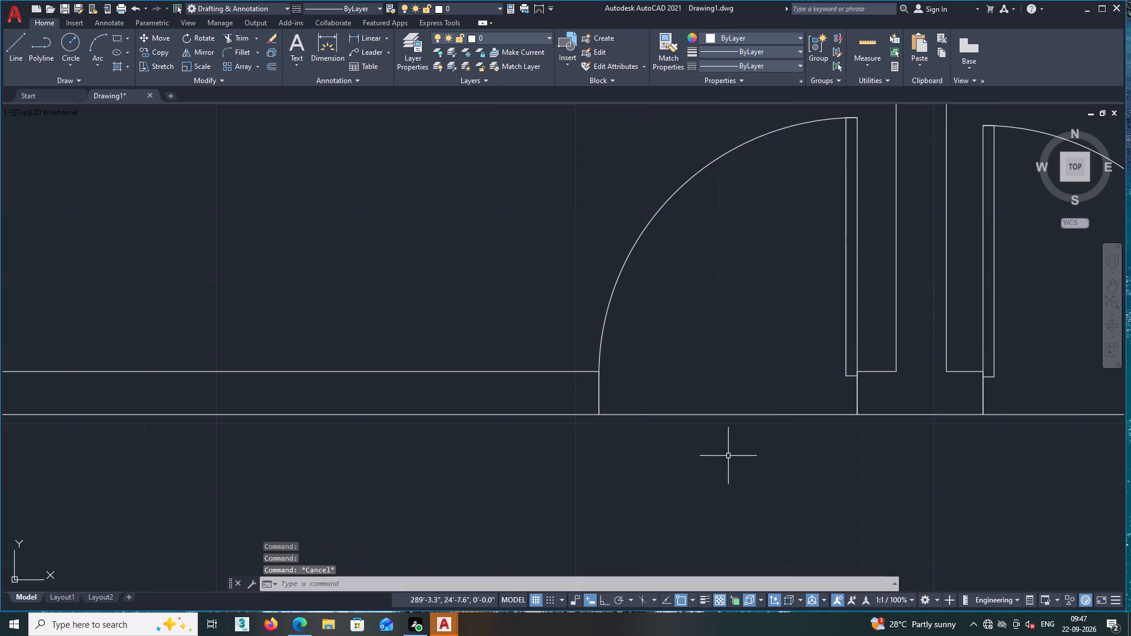
pyautogui.scroll(-2, 752, 443)
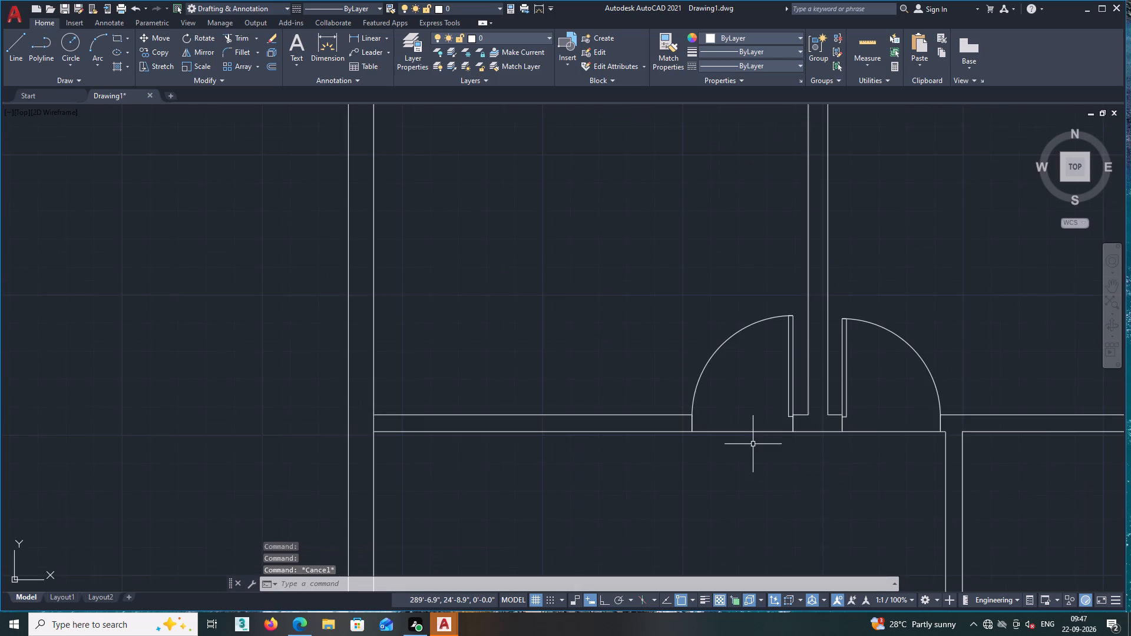
pyautogui.moveTo(722, 453); pyautogui.dragTo(675, 442, button='middle')
pyautogui.moveTo(706, 465); pyautogui.dragTo(513, 465, button='middle')
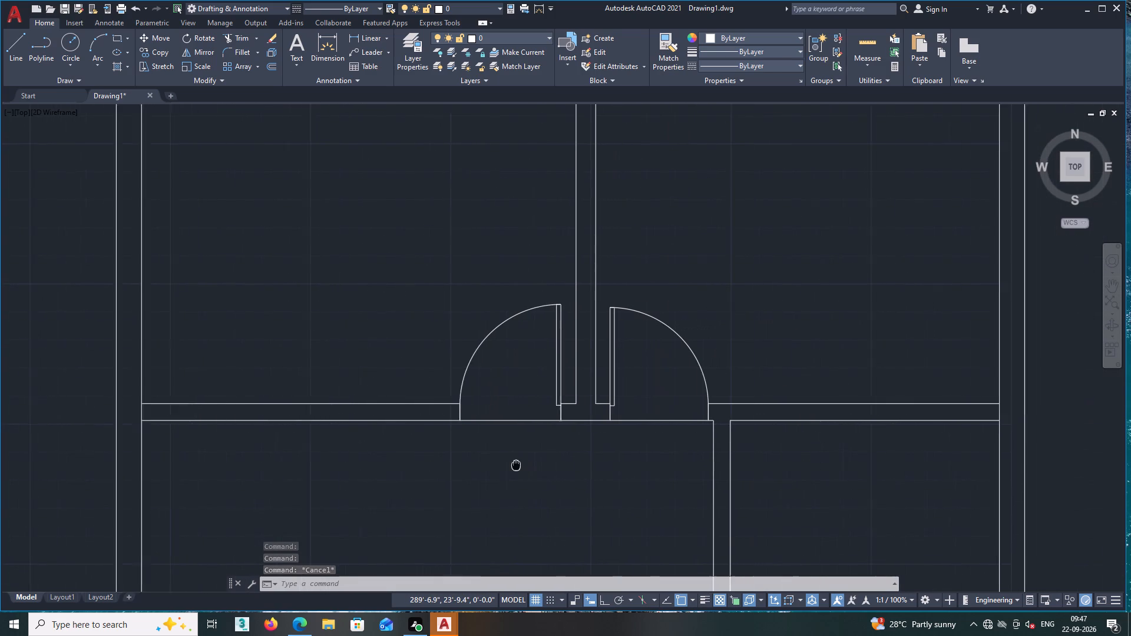
pyautogui.moveTo(513, 465); pyautogui.dragTo(512, 465, button='middle')
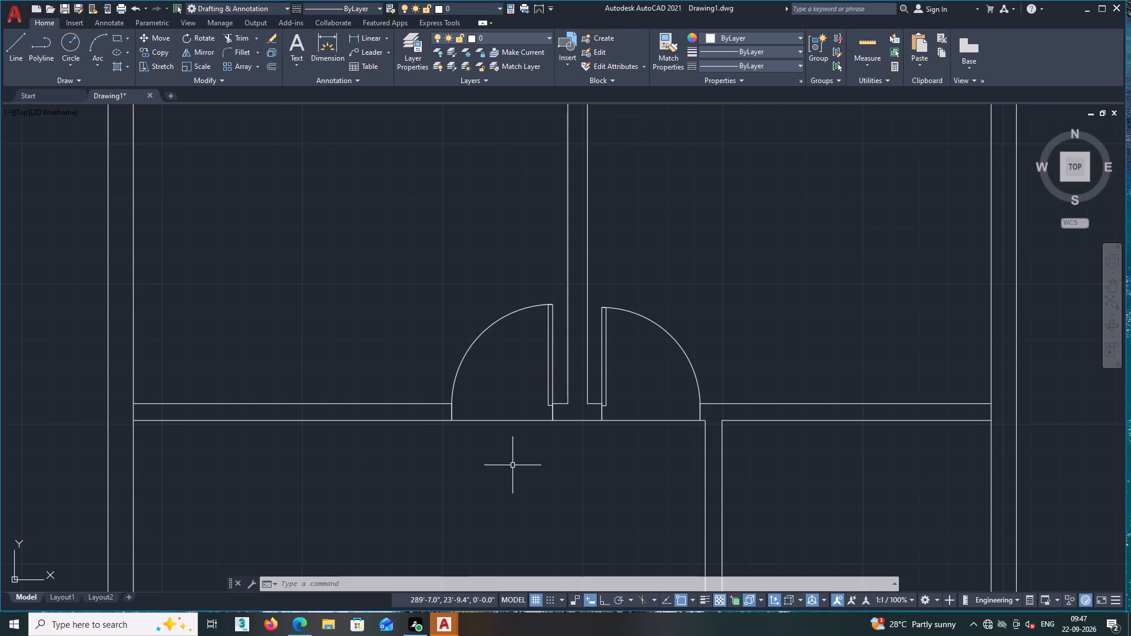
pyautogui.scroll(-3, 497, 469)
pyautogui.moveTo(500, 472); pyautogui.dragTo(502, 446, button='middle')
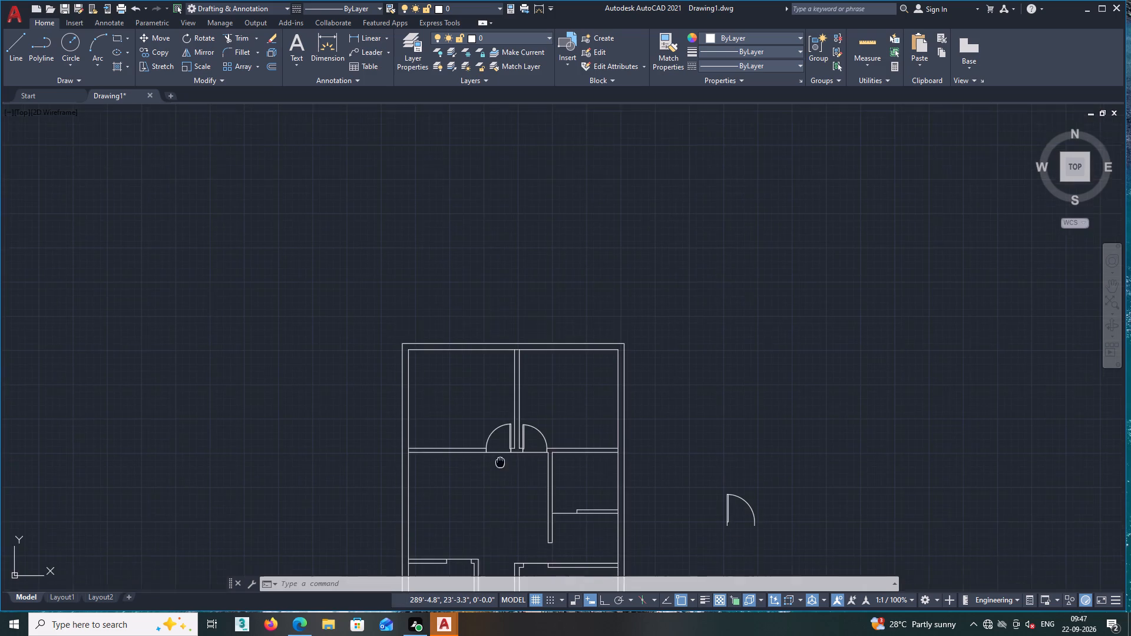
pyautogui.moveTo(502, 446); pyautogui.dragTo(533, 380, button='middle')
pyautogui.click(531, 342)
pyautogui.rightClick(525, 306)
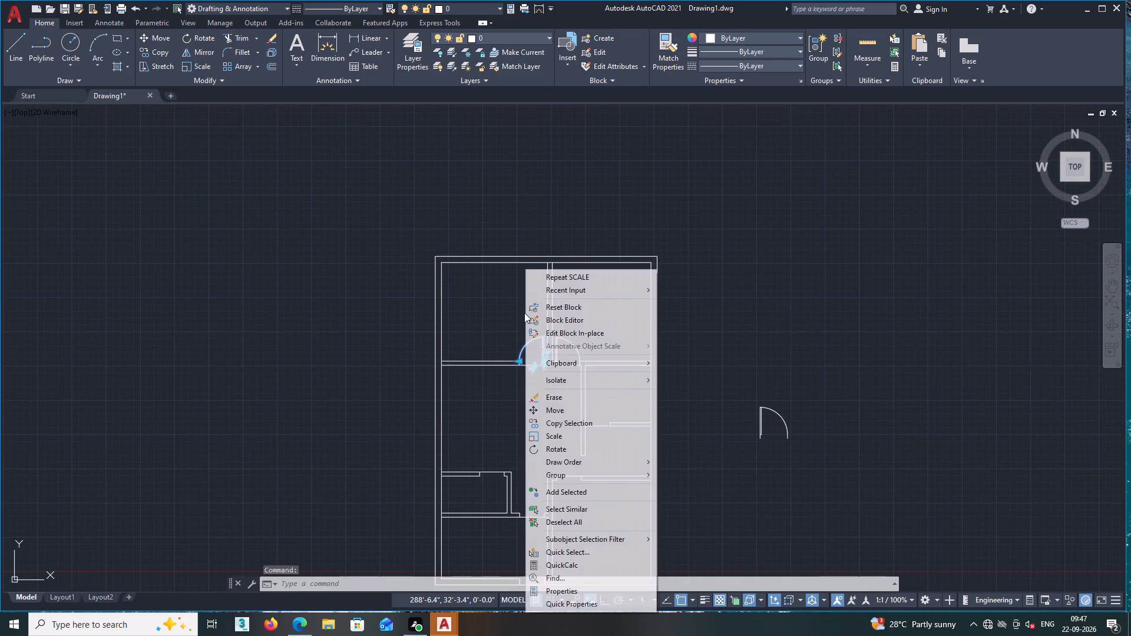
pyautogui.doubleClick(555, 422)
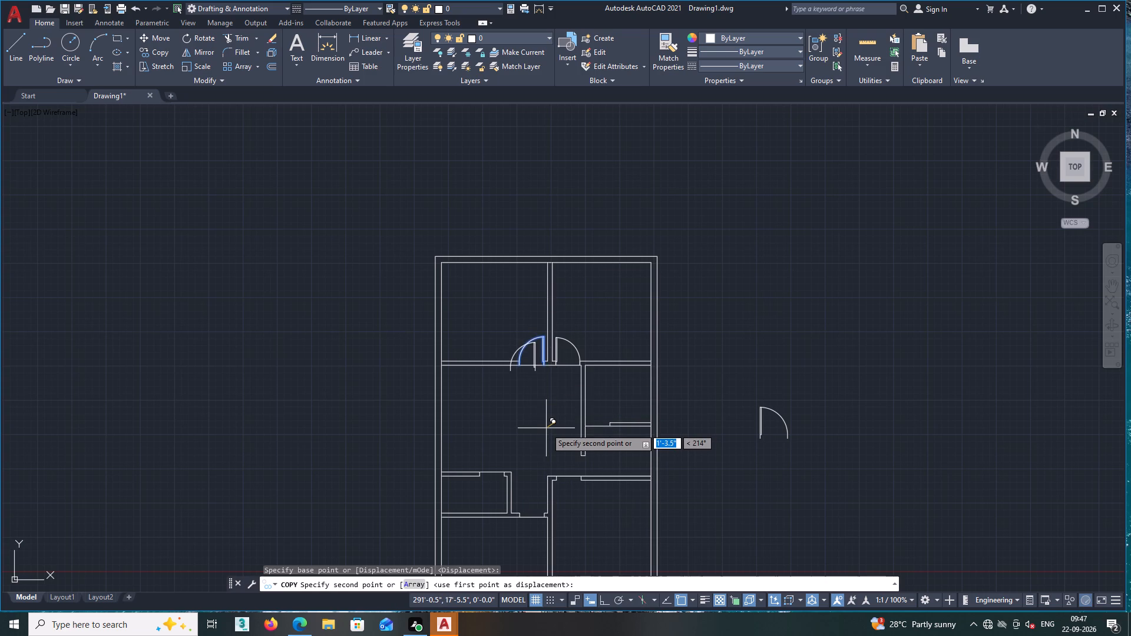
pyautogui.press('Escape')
# Copy the northwest room's door from its hinge-side bottom corner to the east jamb of the opening between the central hall and southwest room.
pyautogui.scroll(1, 546, 428)
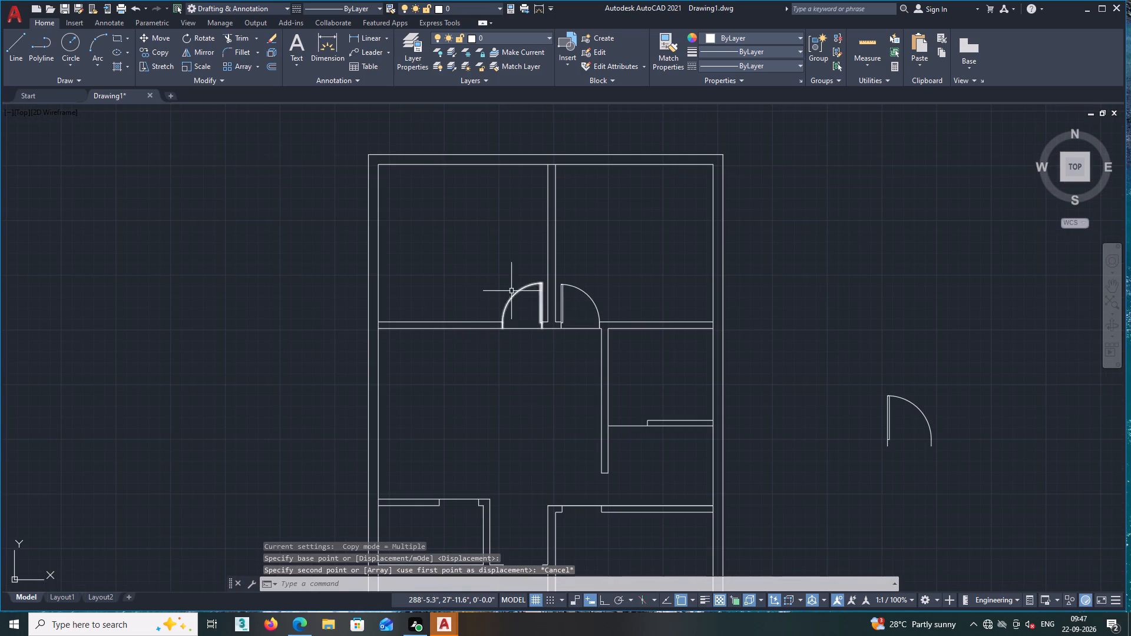
pyautogui.click(511, 291)
pyautogui.doubleClick(518, 302)
pyautogui.click(515, 296)
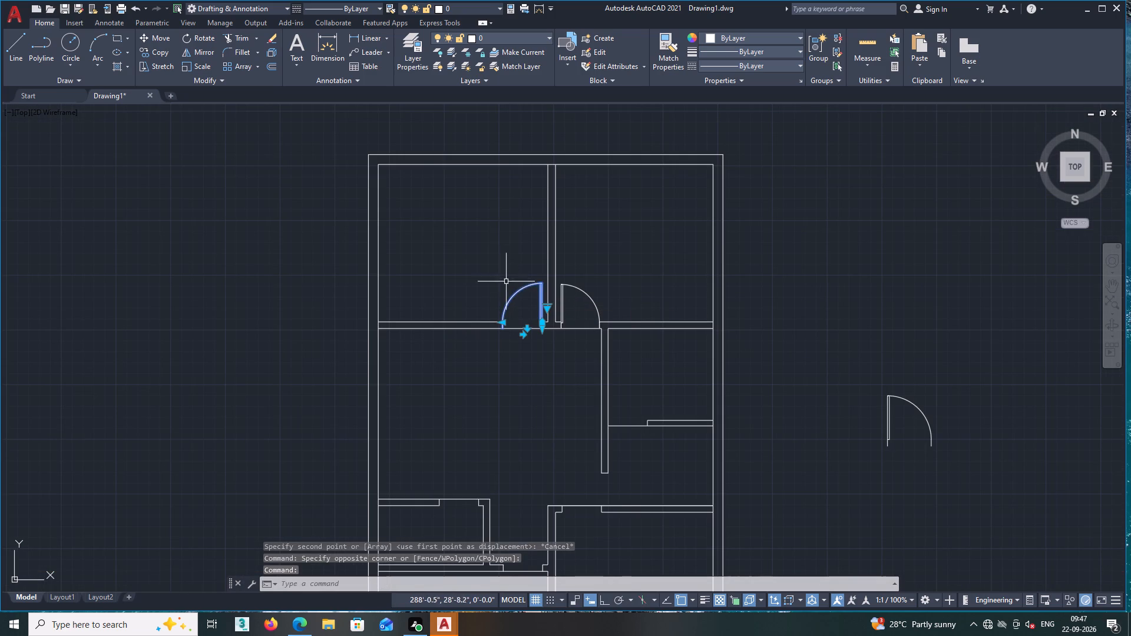
pyautogui.rightClick(501, 274)
pyautogui.click(540, 422)
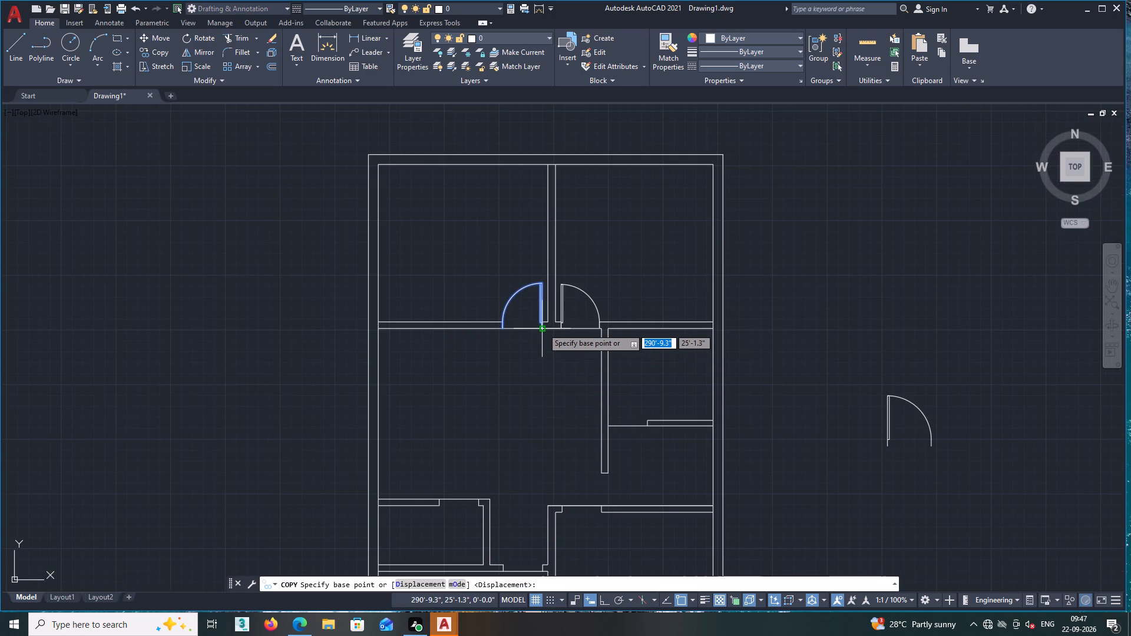
pyautogui.click(543, 327)
pyautogui.moveTo(541, 501); pyautogui.dragTo(560, 349, button='middle')
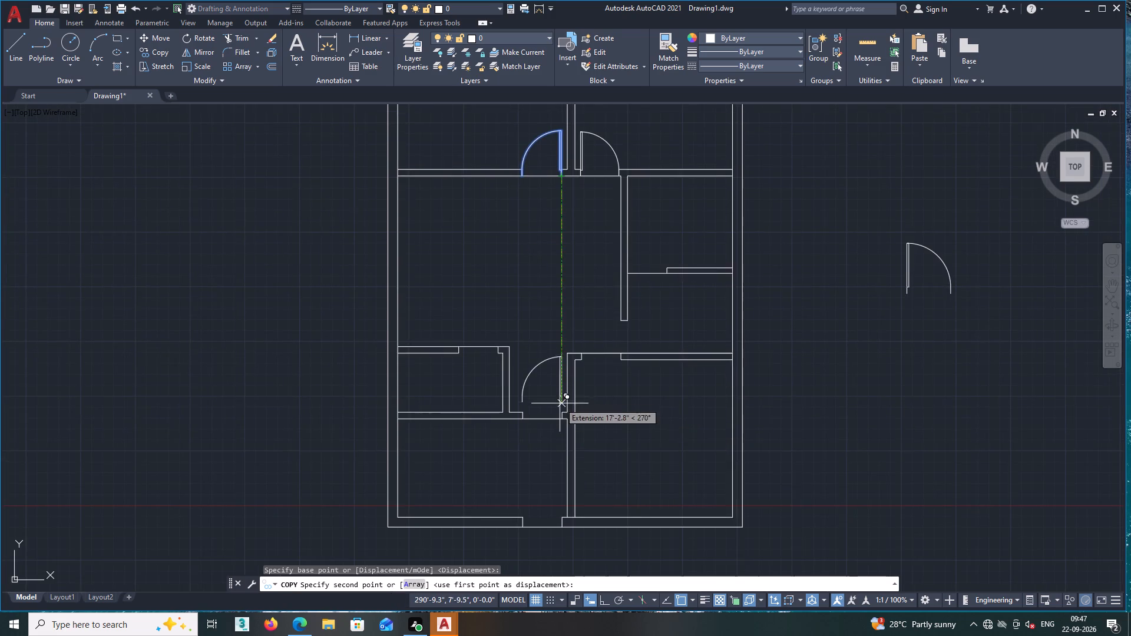
pyautogui.scroll(3, 560, 412)
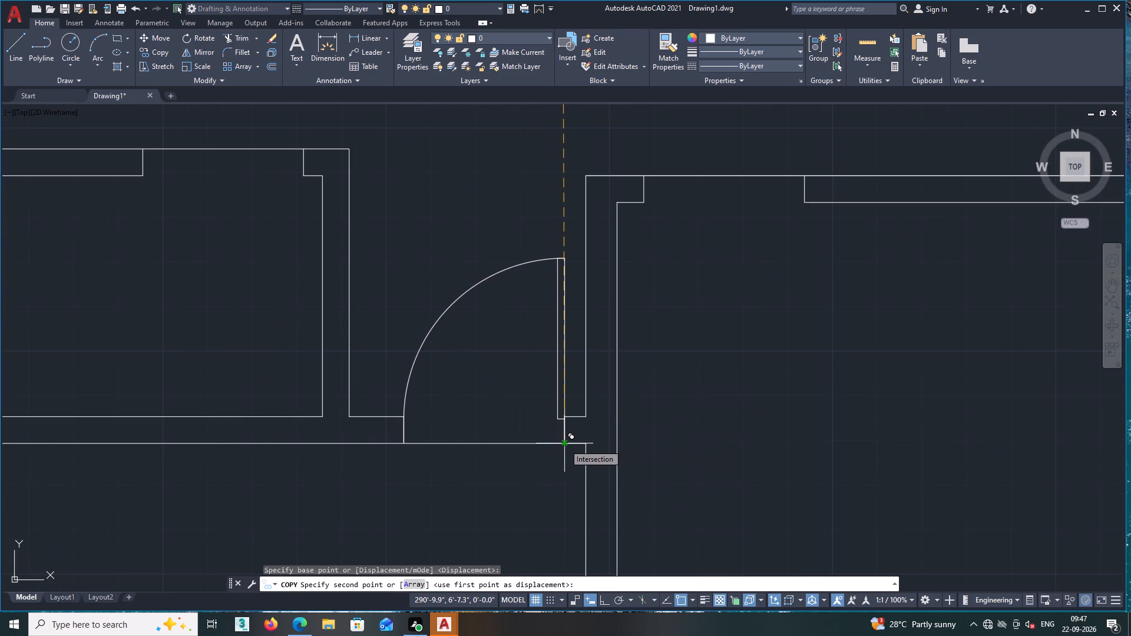
pyautogui.click(564, 444)
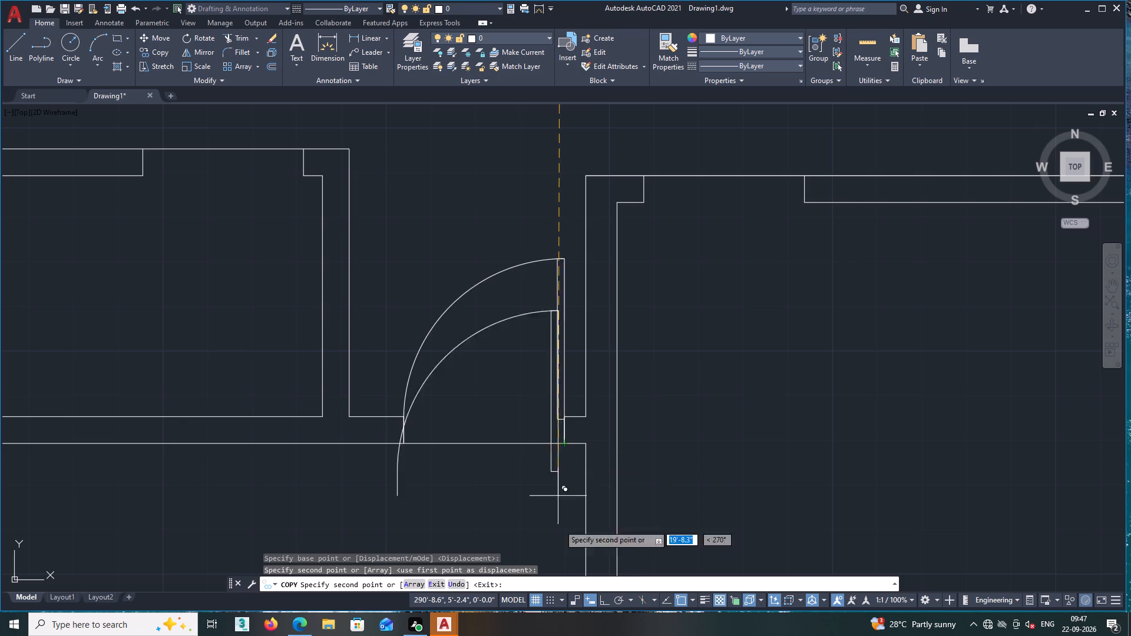
# Place another copy of the door at the outer corner of the east jamb in the south outer wall's entrance opening.
pyautogui.scroll(-2, 565, 524)
pyautogui.moveTo(563, 508); pyautogui.dragTo(567, 358, button='middle')
pyautogui.moveTo(544, 417); pyautogui.dragTo(550, 390, button='middle')
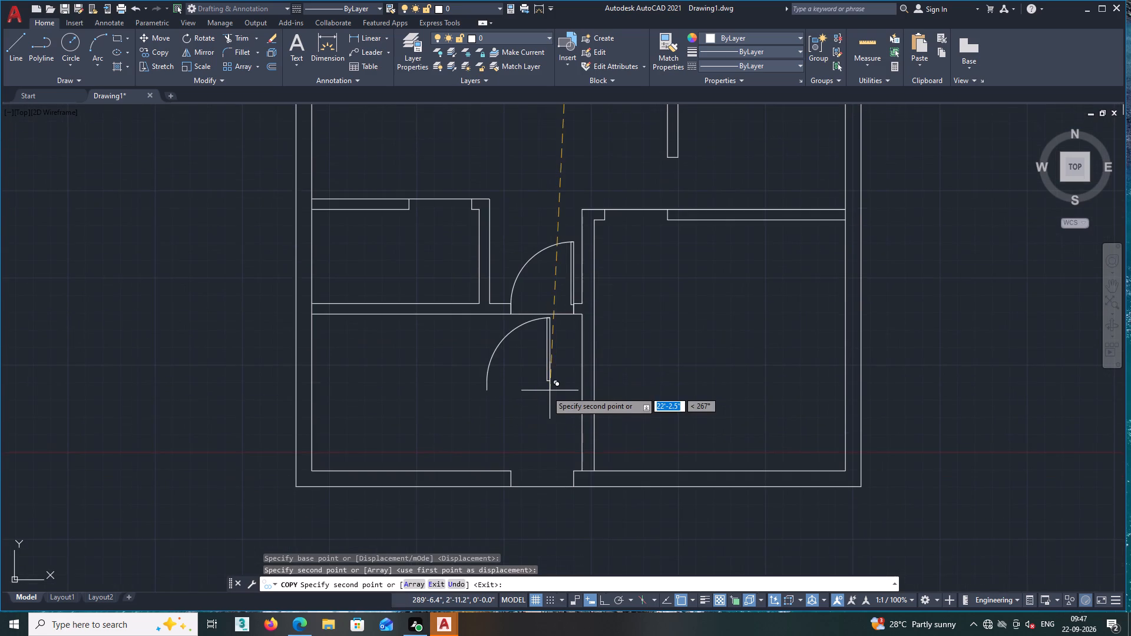
pyautogui.scroll(-2, 549, 438)
pyautogui.moveTo(549, 438); pyautogui.dragTo(553, 399, button='middle')
pyautogui.scroll(4, 567, 418)
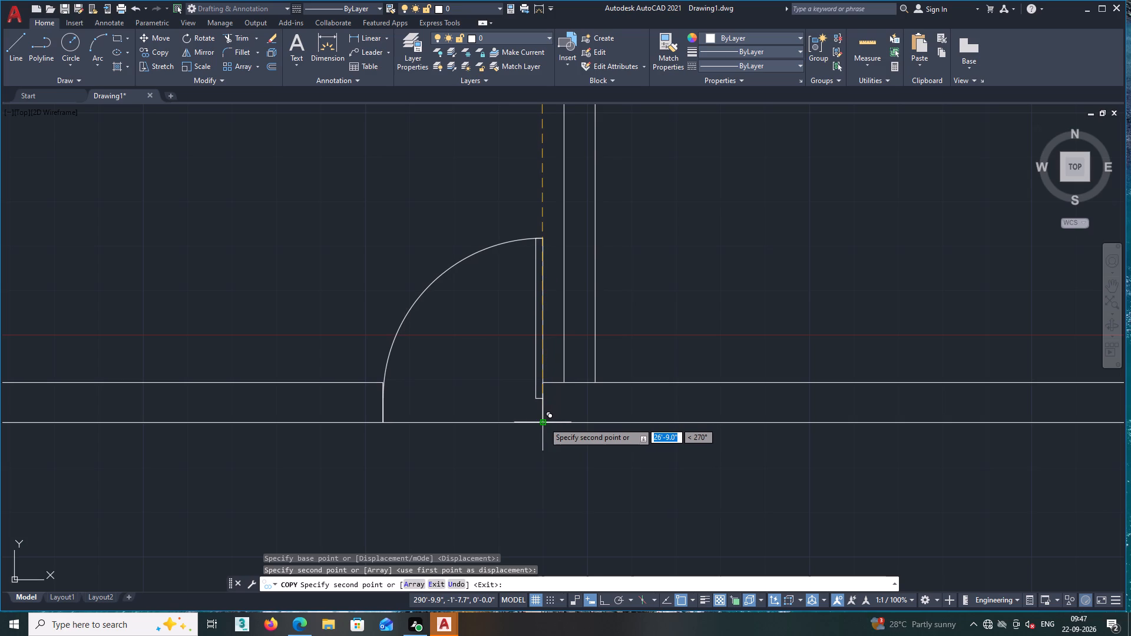
pyautogui.click(544, 422)
# Place another door copy at the upper corner of the east jamb of the southeast room's north opening, and end the copying.
pyautogui.scroll(-3, 558, 439)
pyautogui.moveTo(606, 423); pyautogui.dragTo(596, 425, button='middle')
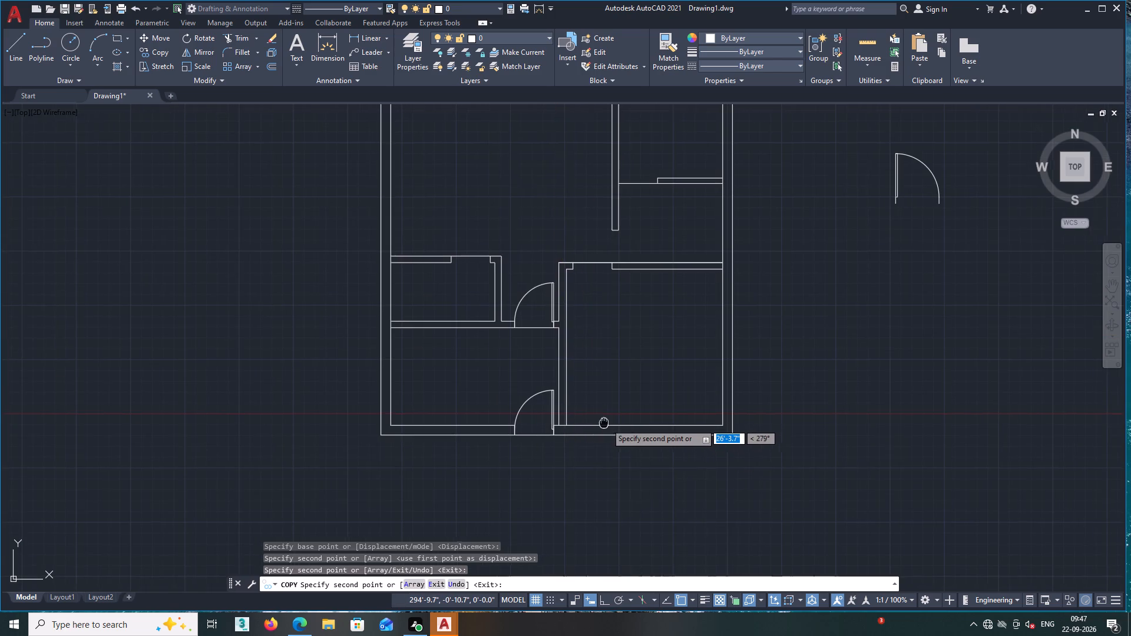
pyautogui.moveTo(596, 425); pyautogui.dragTo(514, 600, button='middle')
pyautogui.moveTo(514, 484); pyautogui.dragTo(495, 516, button='middle')
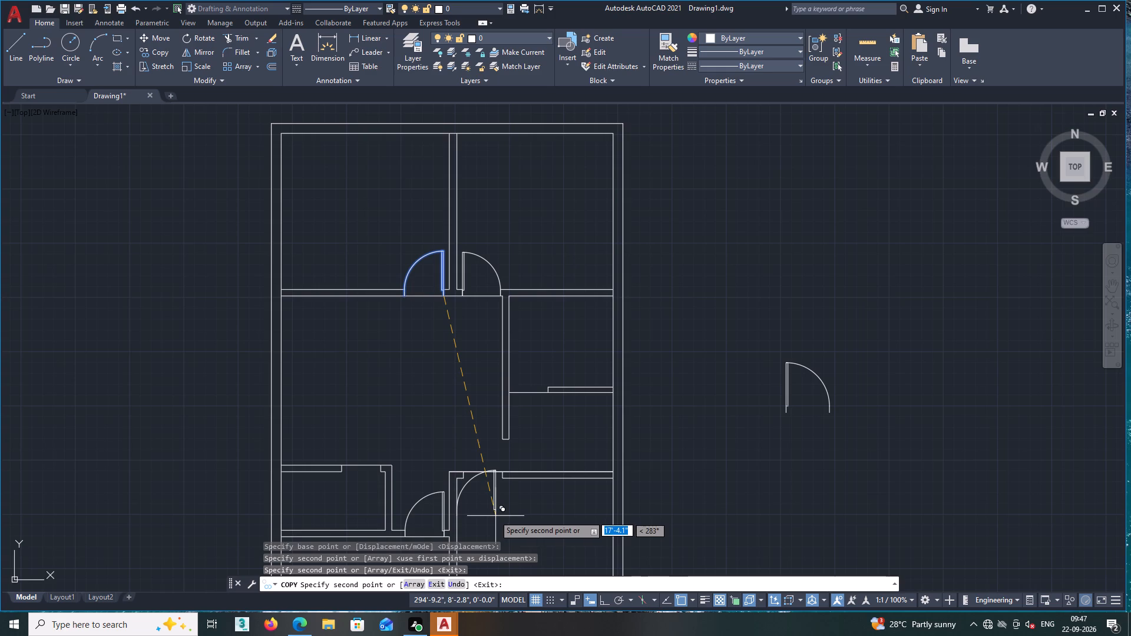
pyautogui.moveTo(494, 506); pyautogui.dragTo(472, 496, button='middle')
pyautogui.scroll(2, 510, 445)
pyautogui.scroll(1, 456, 465)
pyautogui.moveTo(432, 491); pyautogui.dragTo(473, 446, button='middle')
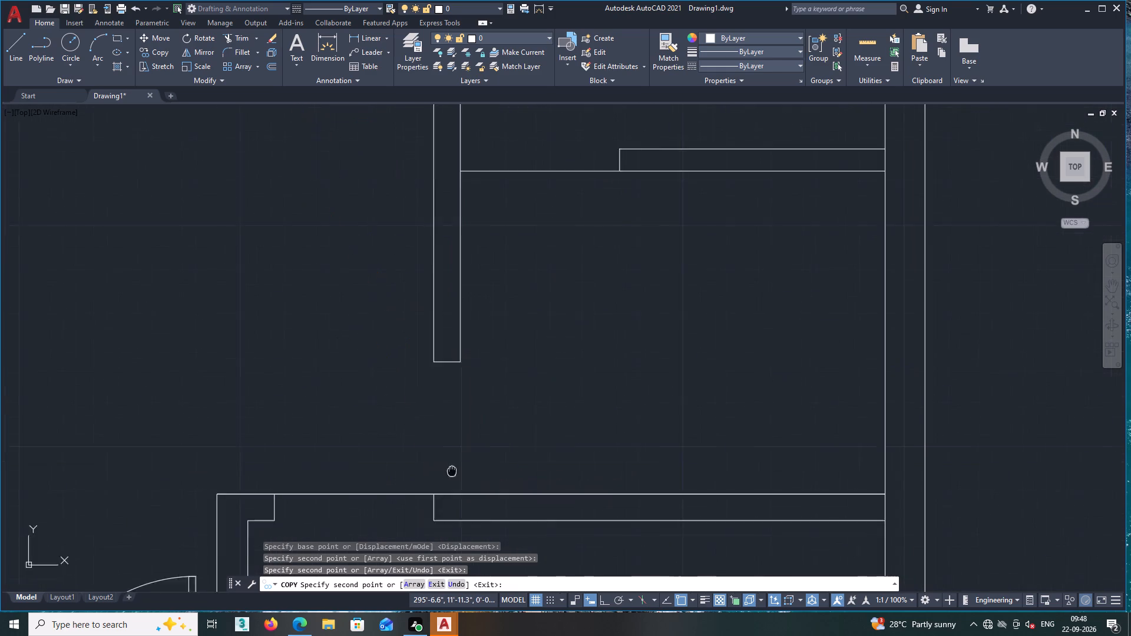
pyautogui.moveTo(473, 446); pyautogui.dragTo(487, 425, button='middle')
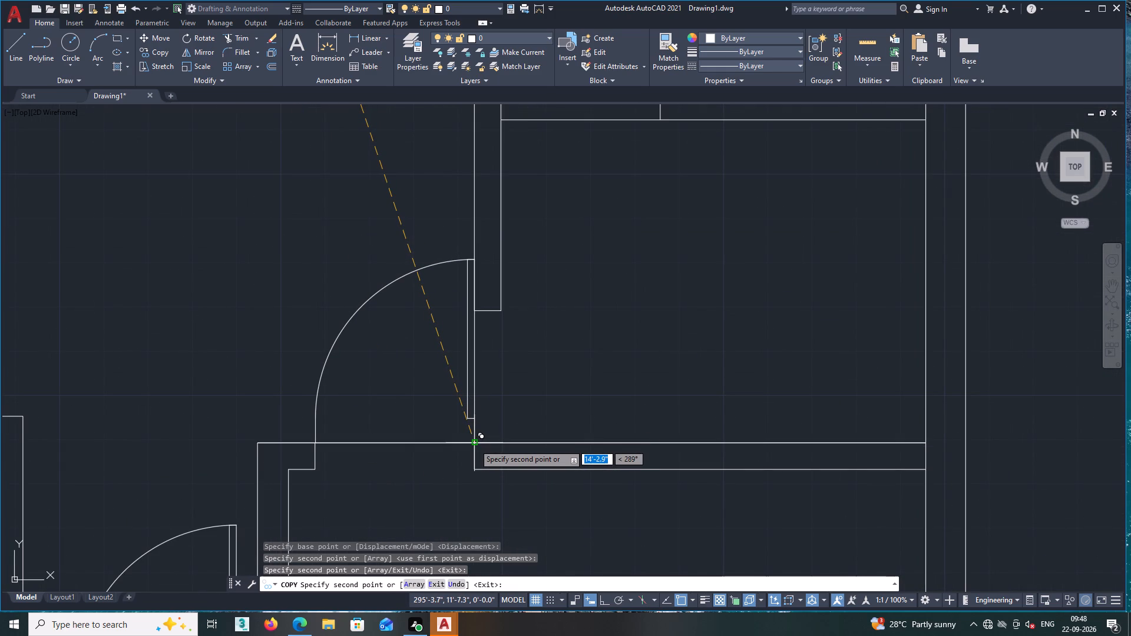
pyautogui.click(472, 444)
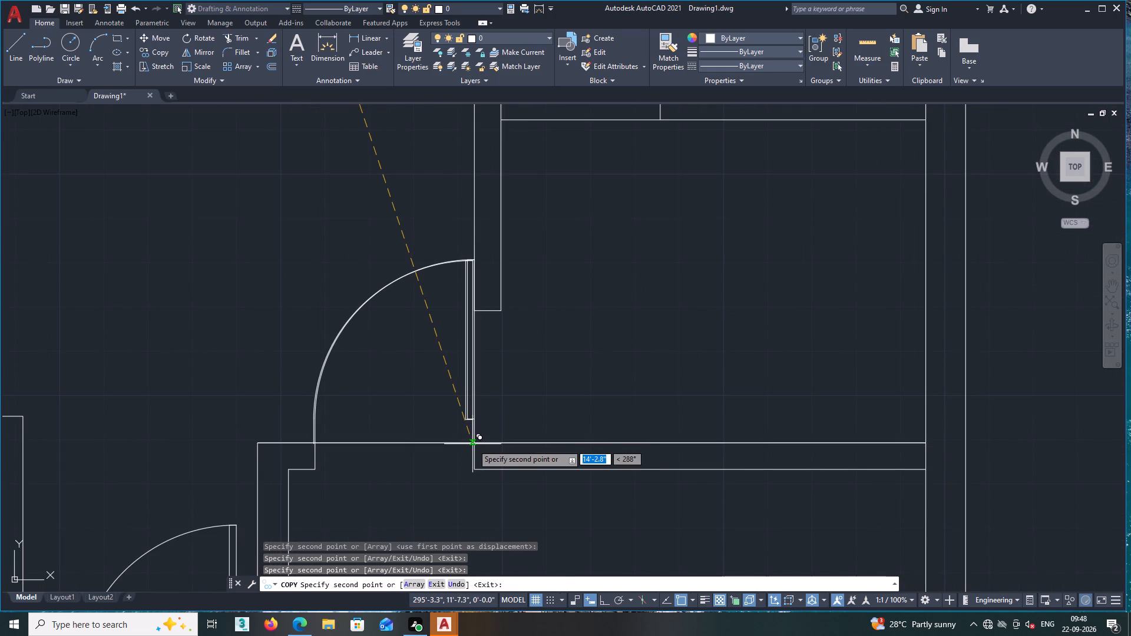
pyautogui.press('Escape')
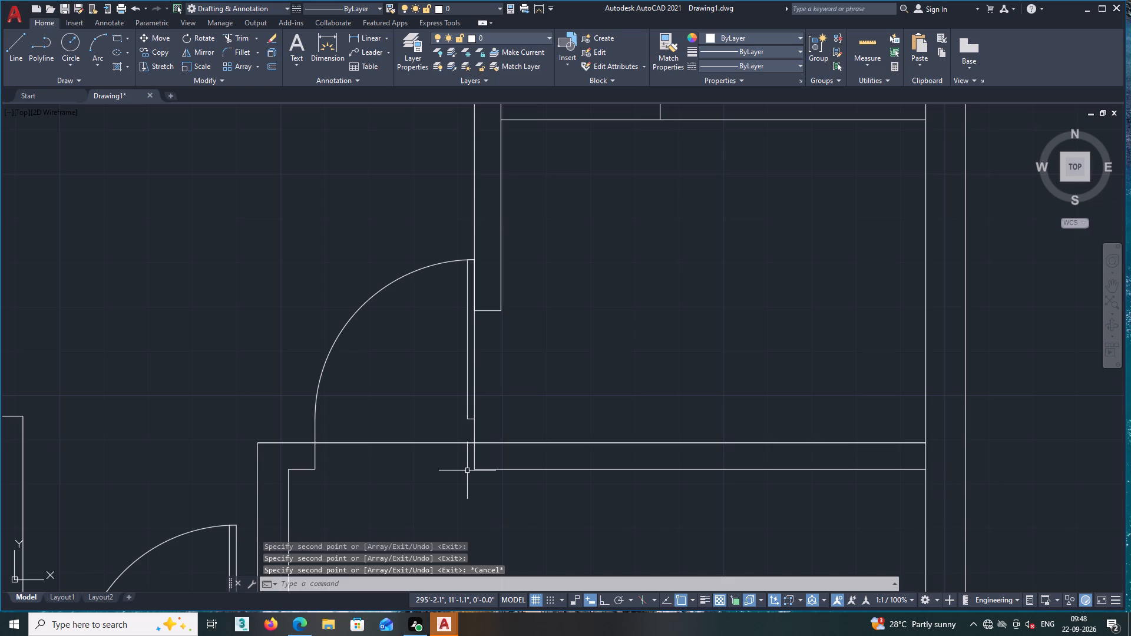
# Select the door copied to the southeast room's north opening.
pyautogui.click(520, 386)
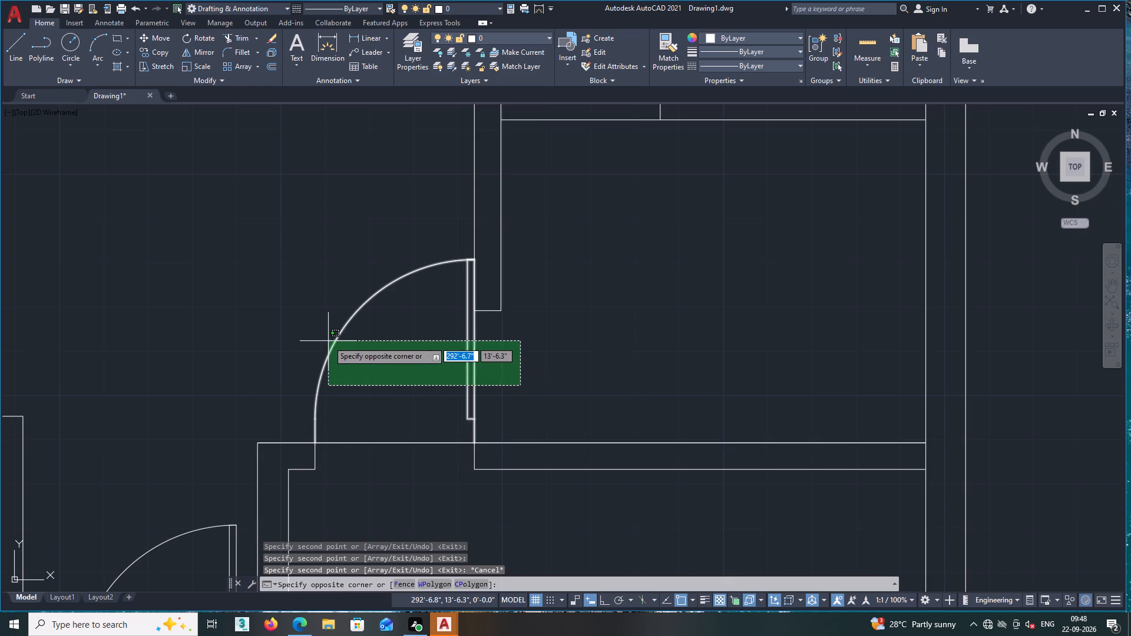
pyautogui.click(328, 341)
pyautogui.moveTo(257, 155); pyautogui.dragTo(299, 154, button='middle')
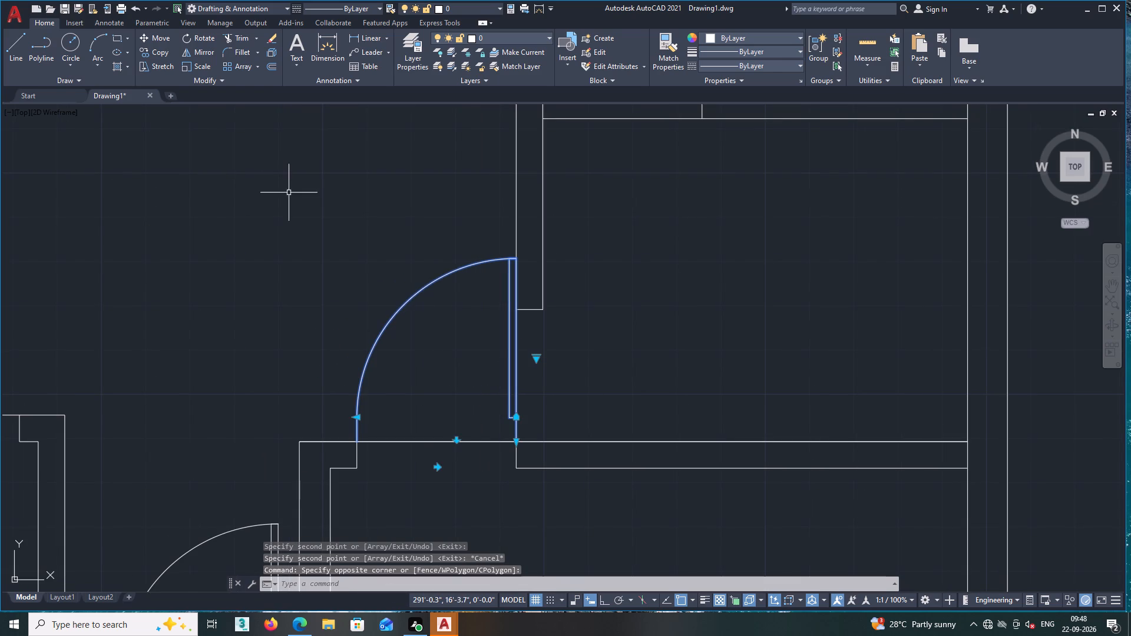
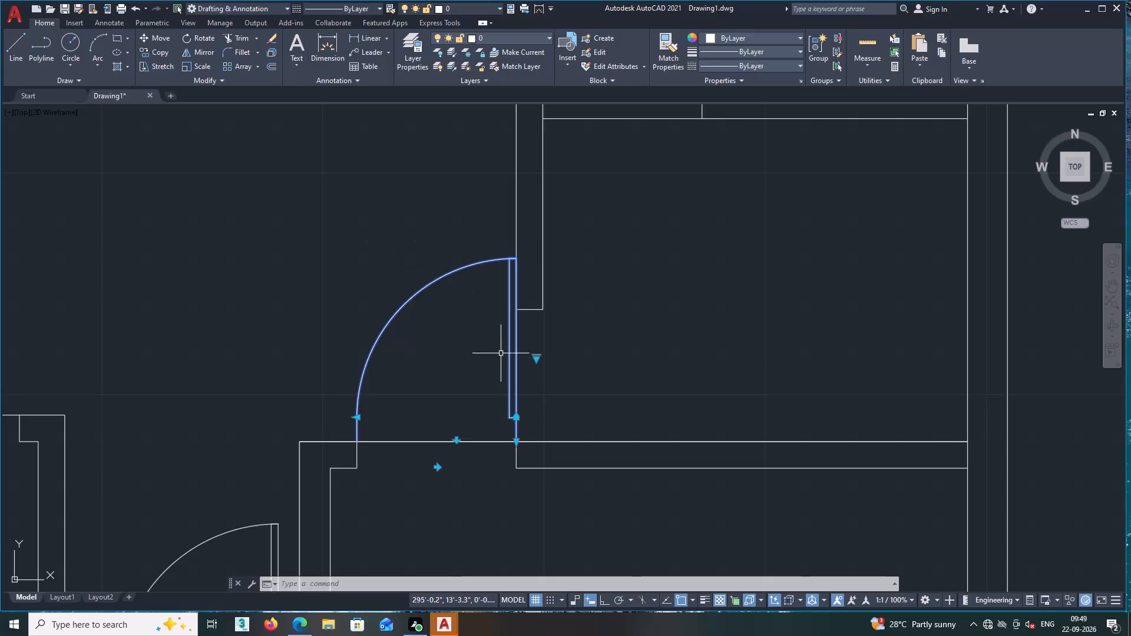
# Flip the selected door at the southeast room's north opening so it swings south into the room.
pyautogui.moveTo(501, 353); pyautogui.dragTo(492, 332, button='middle')
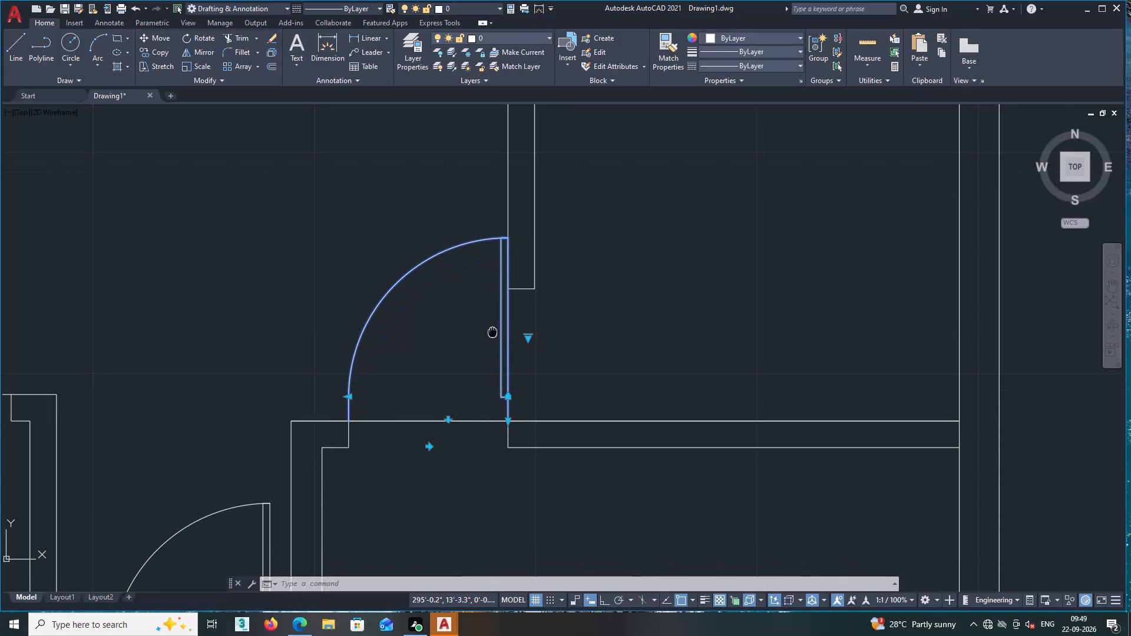
pyautogui.moveTo(492, 332); pyautogui.dragTo(491, 337, button='middle')
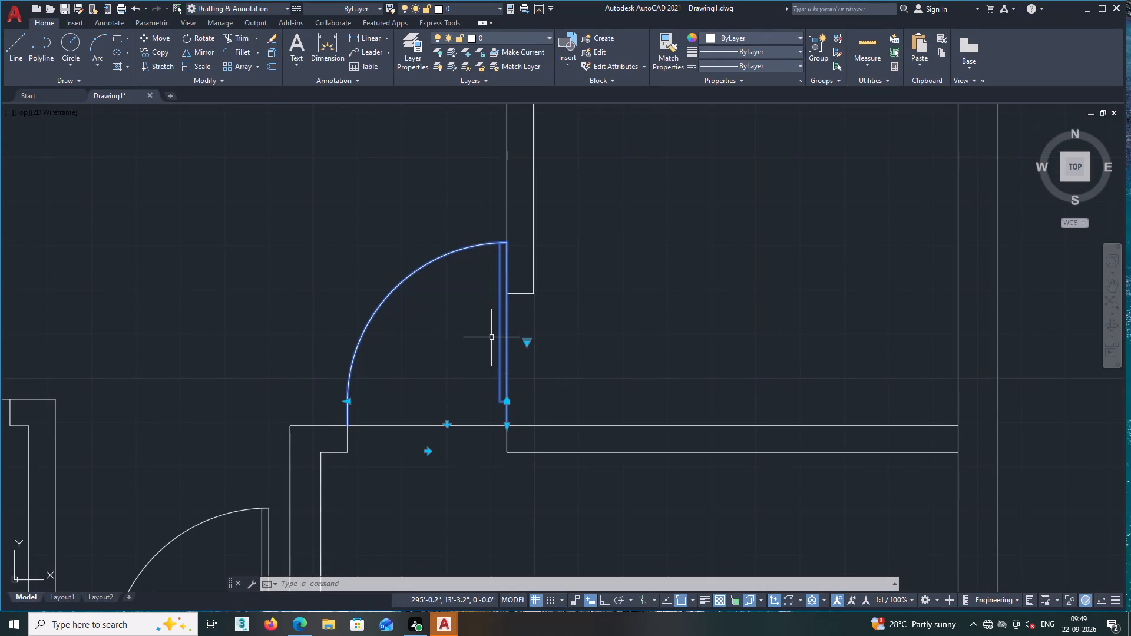
pyautogui.middleClick(488, 375)
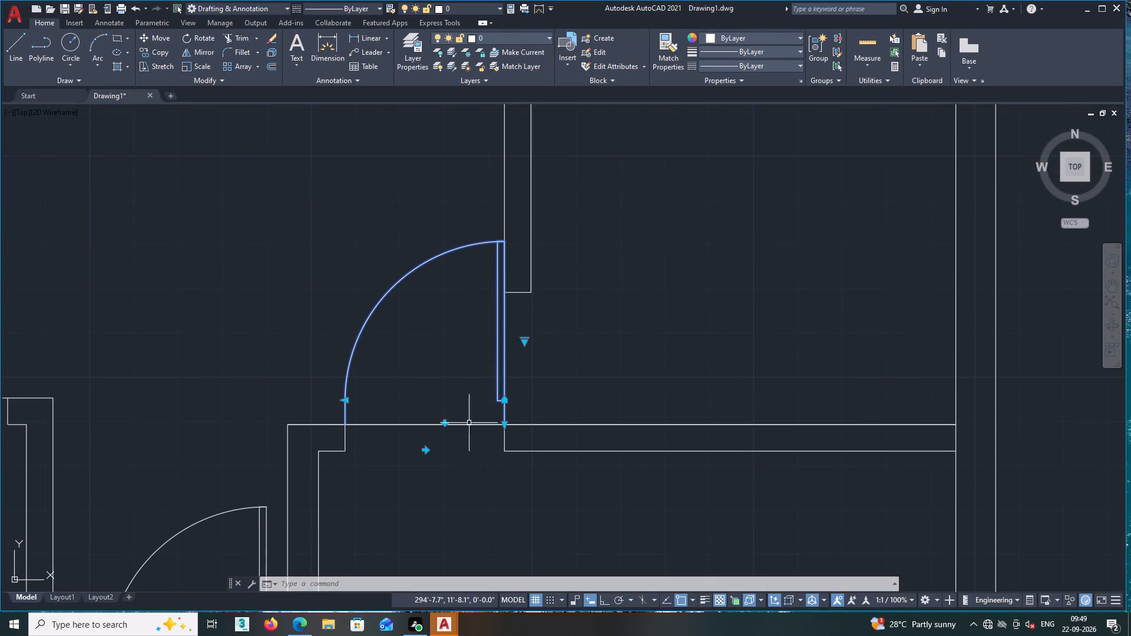
pyautogui.click(447, 425)
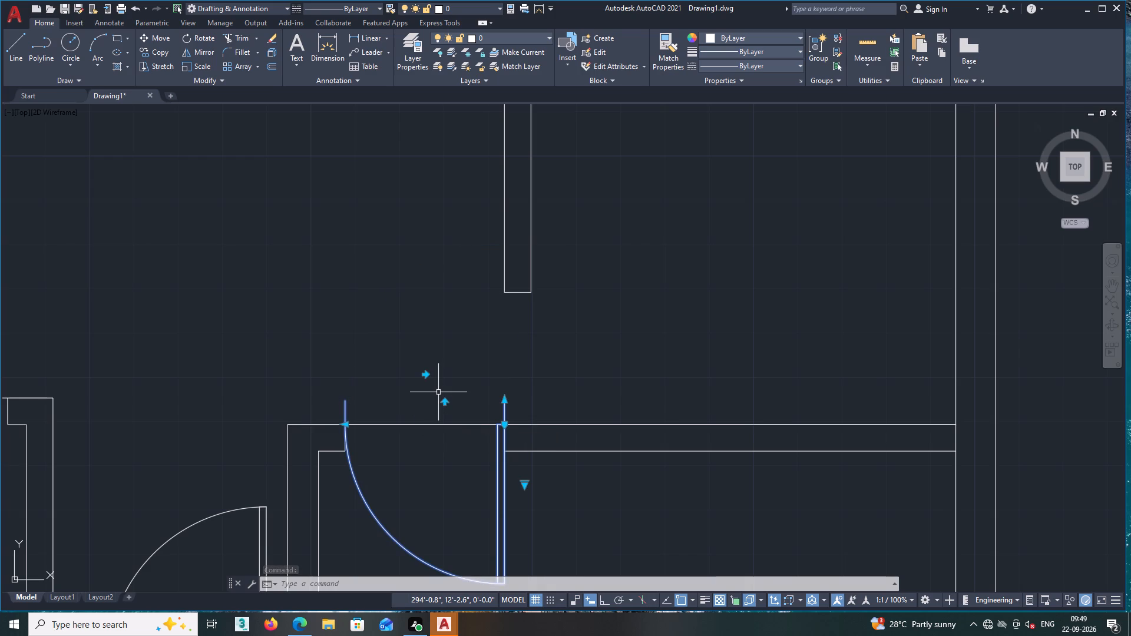
# Move the flipped door from its hinge-side top end to the upper corner of the opening's east jamb.
pyautogui.moveTo(438, 392); pyautogui.dragTo(445, 352, button='middle')
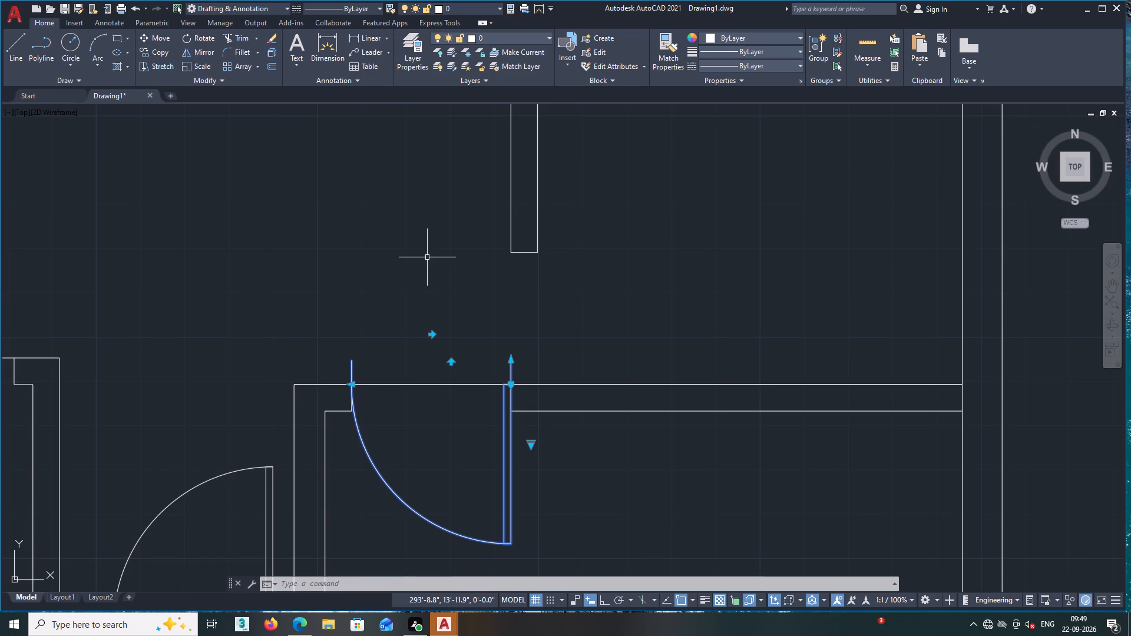
pyautogui.moveTo(426, 256); pyautogui.dragTo(423, 274, button='middle')
pyautogui.rightClick(423, 264)
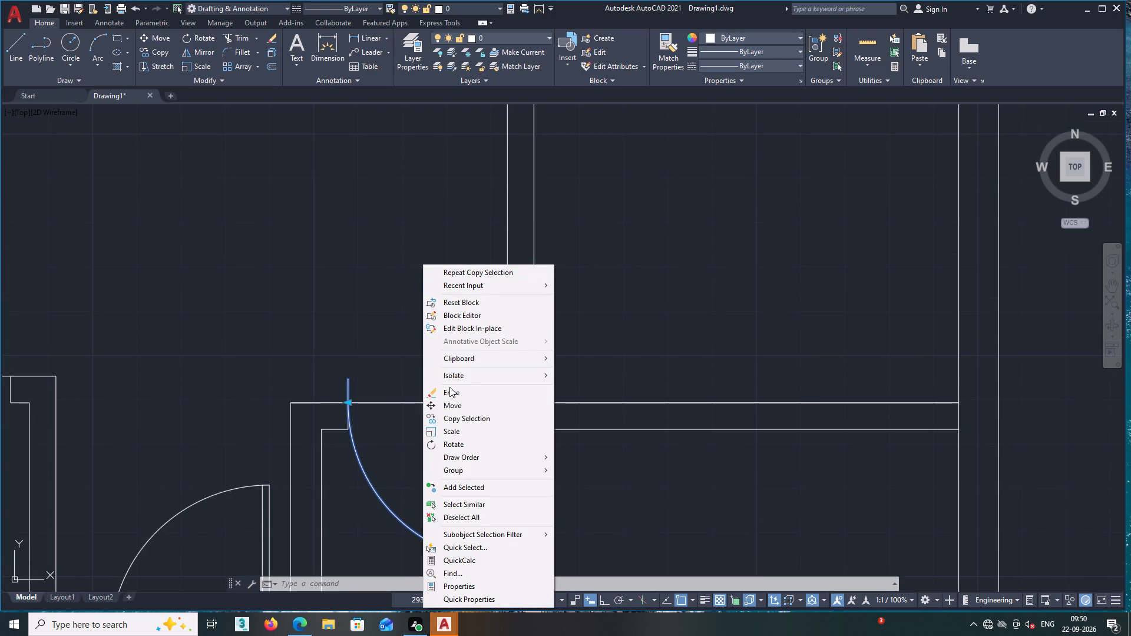
pyautogui.click(447, 406)
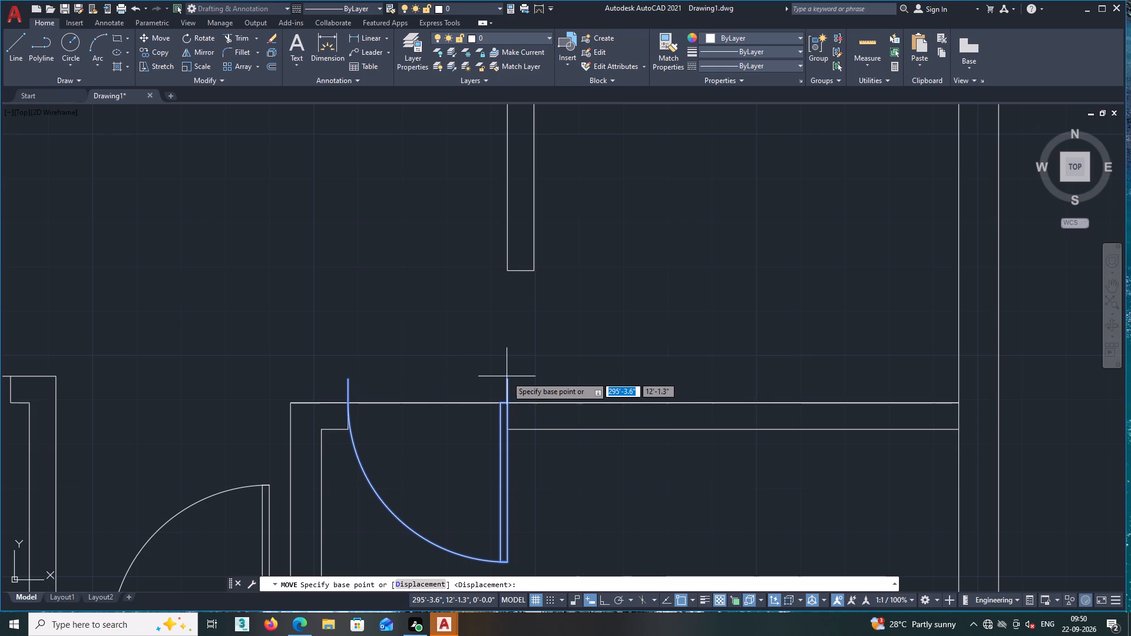
pyautogui.click(506, 379)
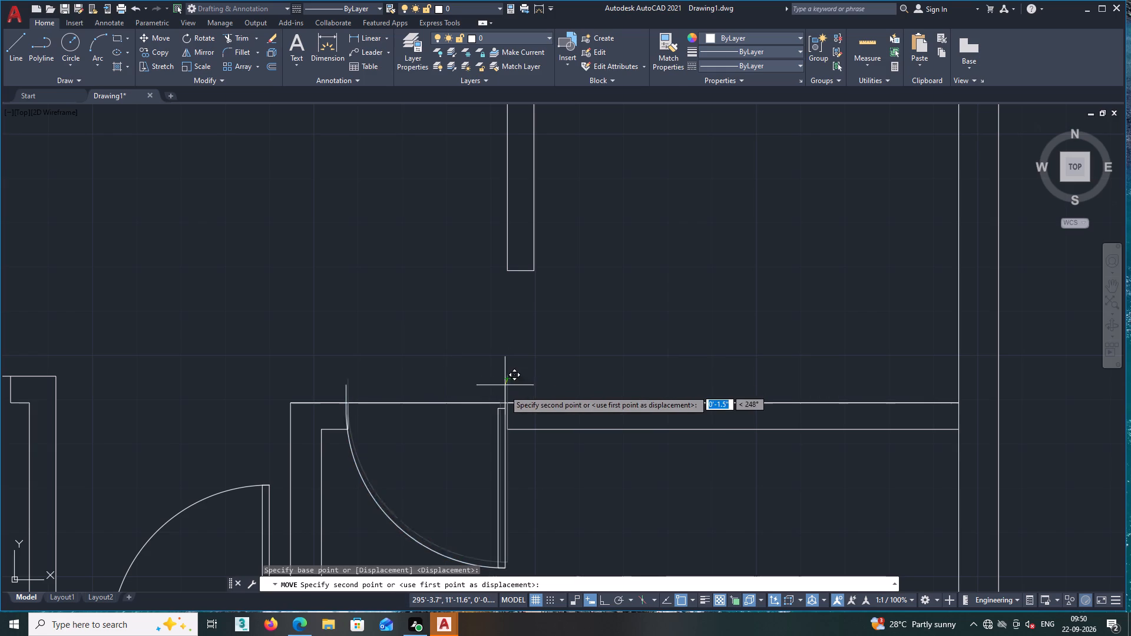
pyautogui.scroll(2, 498, 415)
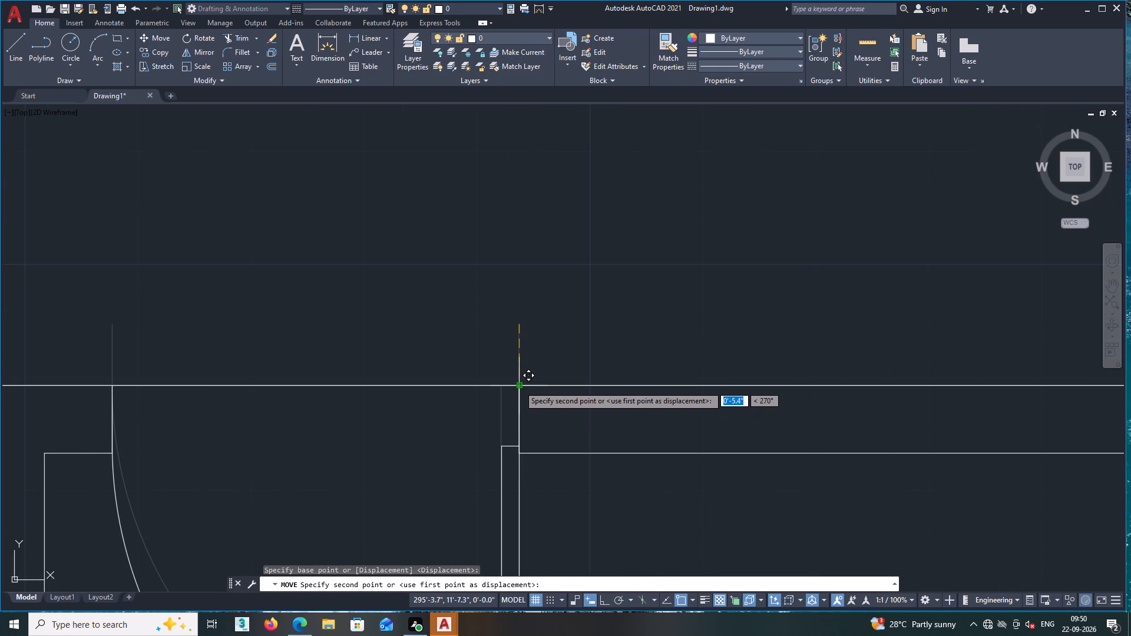
pyautogui.click(519, 386)
# Flip the southeast room's door so it hinges on the west jamb, and deselect it.
pyautogui.scroll(-3, 521, 350)
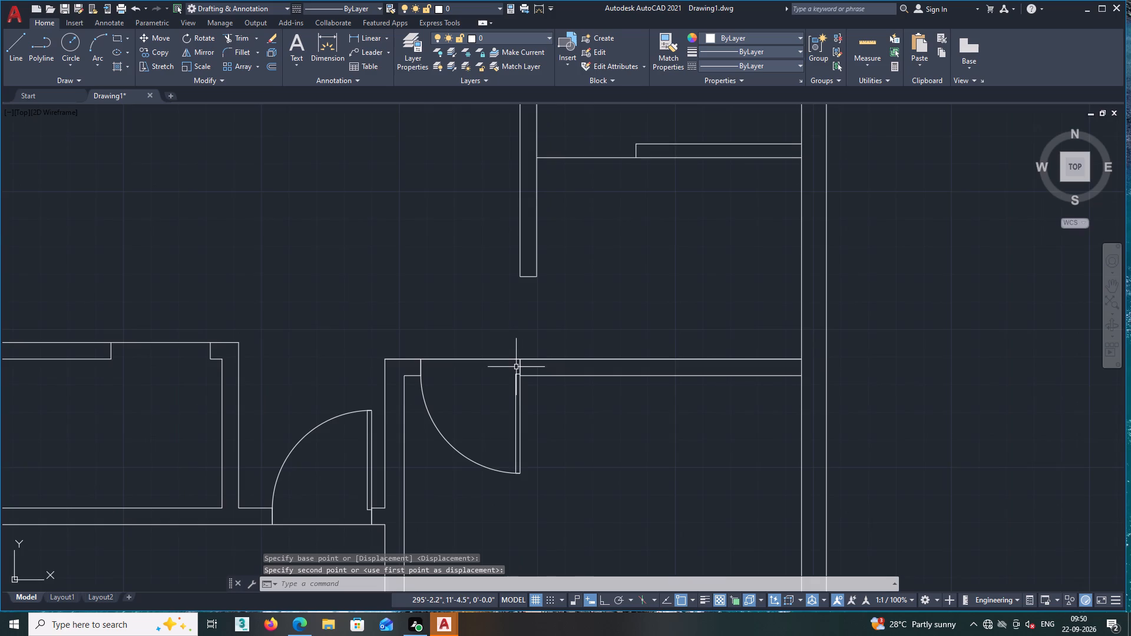
pyautogui.moveTo(517, 367); pyautogui.dragTo(492, 332, button='middle')
pyautogui.scroll(-2, 495, 341)
pyautogui.moveTo(489, 379); pyautogui.dragTo(502, 373, button='middle')
pyautogui.scroll(2, 475, 360)
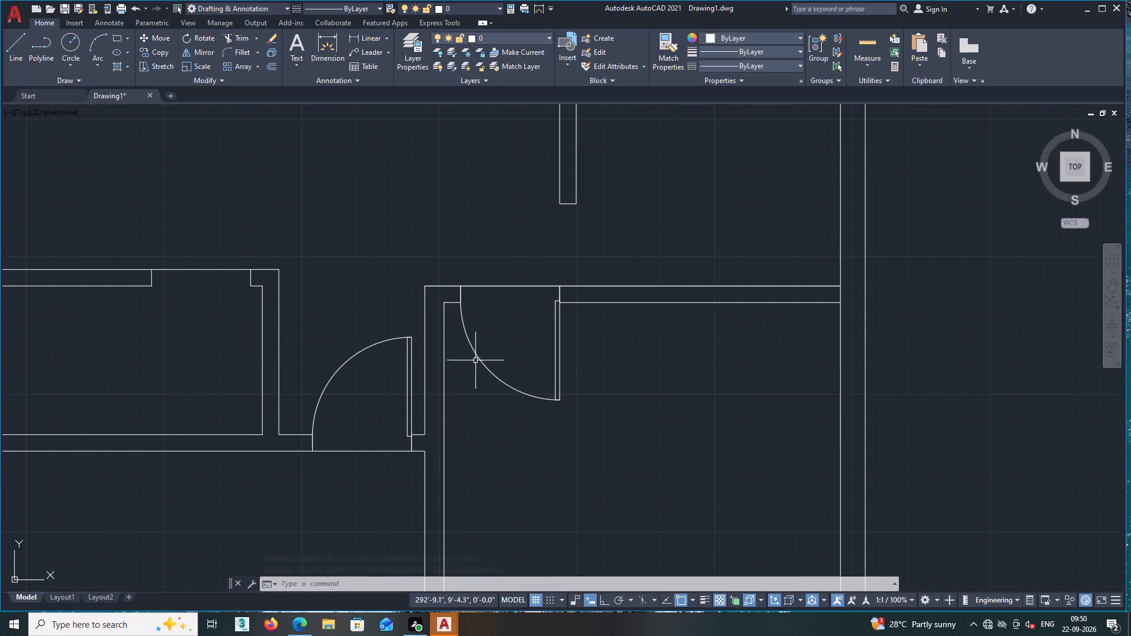
pyautogui.click(557, 344)
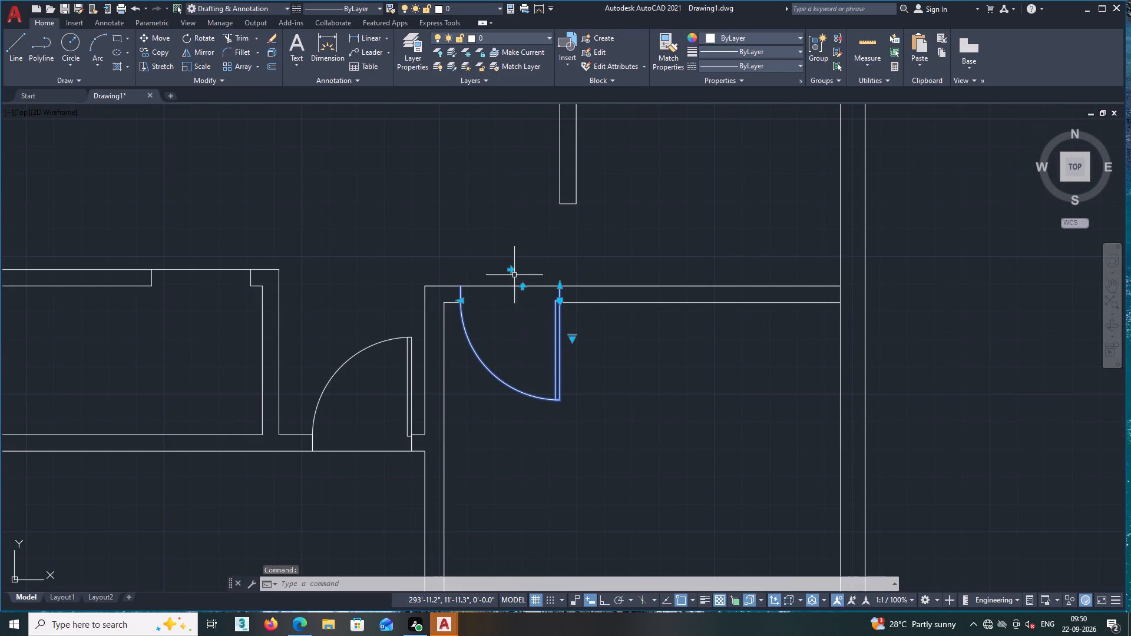
pyautogui.click(511, 270)
pyautogui.press('Escape')
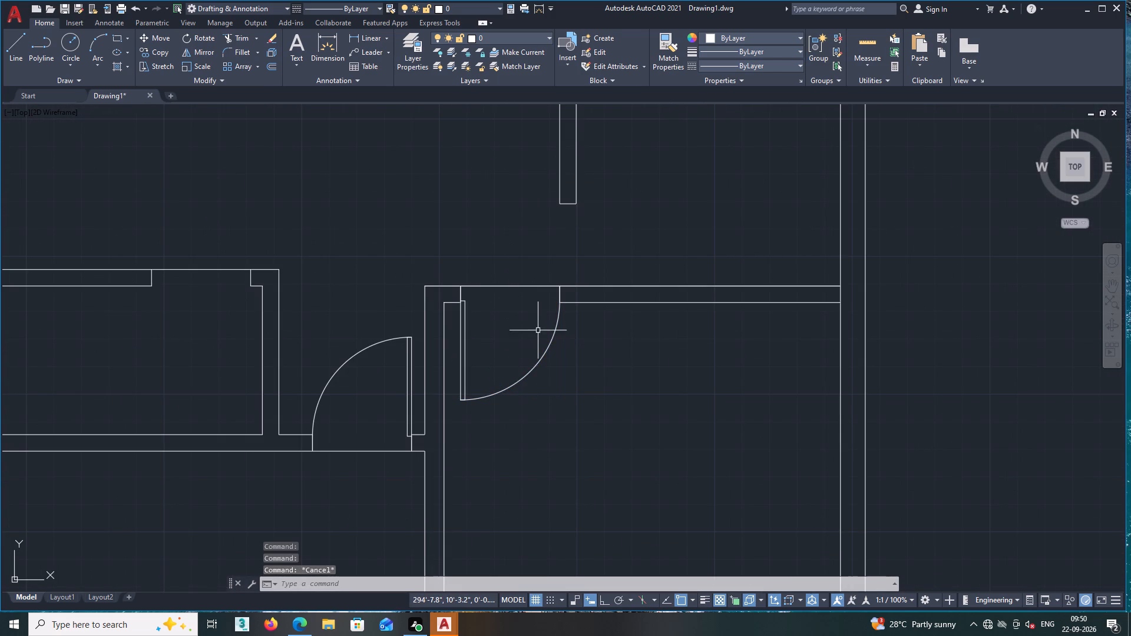
# Copy the southeast room's door from its hinge-side top end to the upper corner of the west jamb in the small west room's north opening.
pyautogui.middleClick(538, 356)
pyautogui.scroll(-2, 525, 330)
pyautogui.moveTo(517, 375); pyautogui.dragTo(504, 447, button='middle')
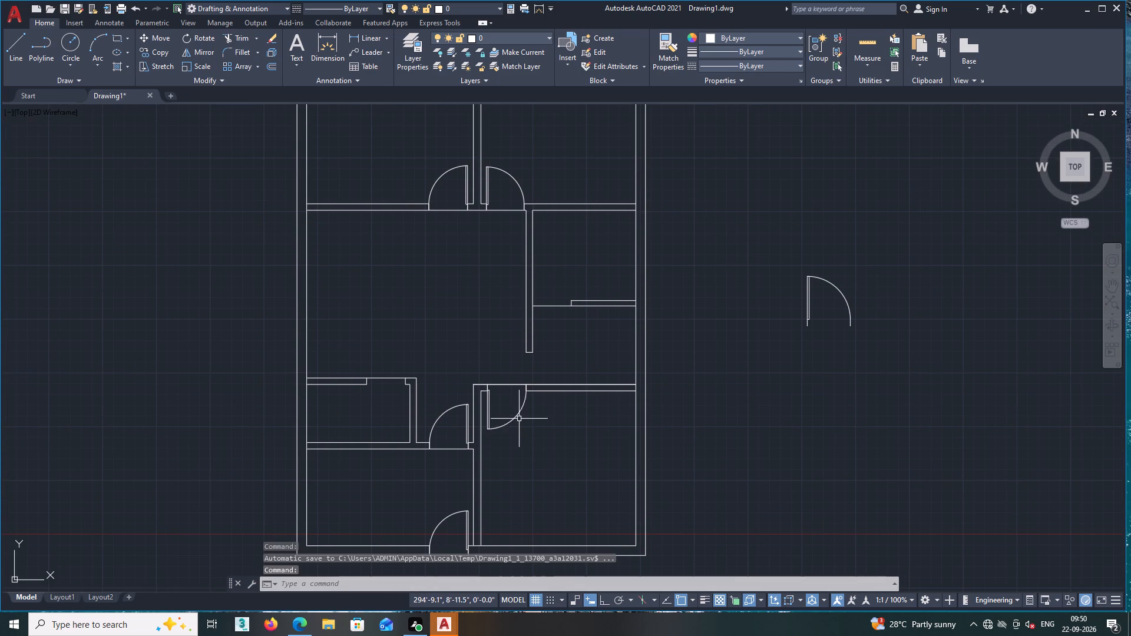
pyautogui.click(515, 418)
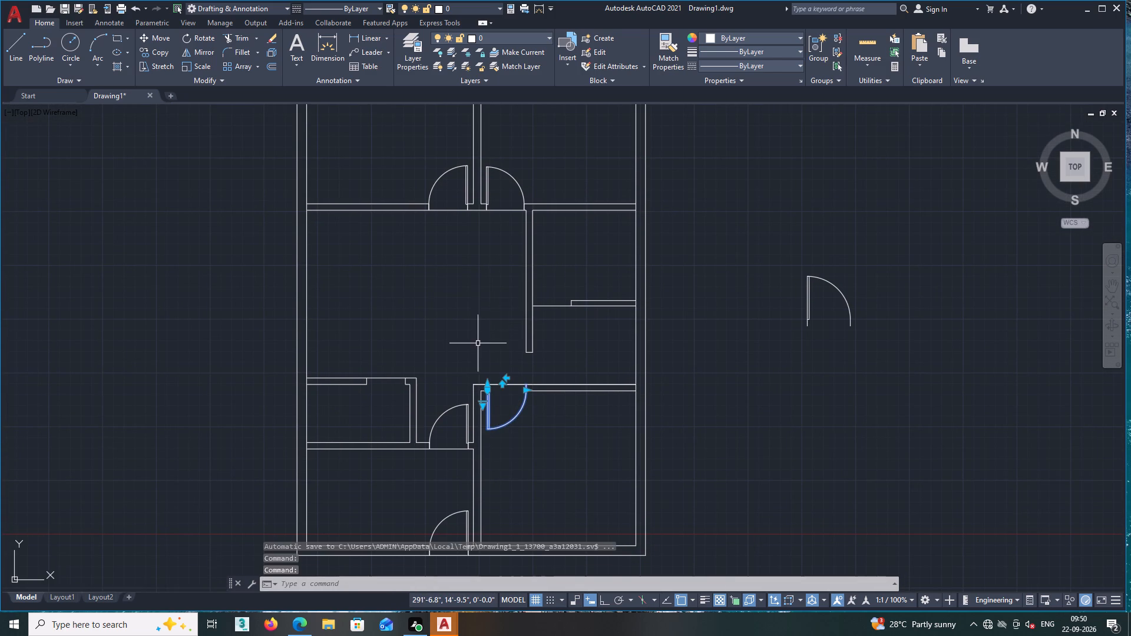
pyautogui.rightClick(477, 343)
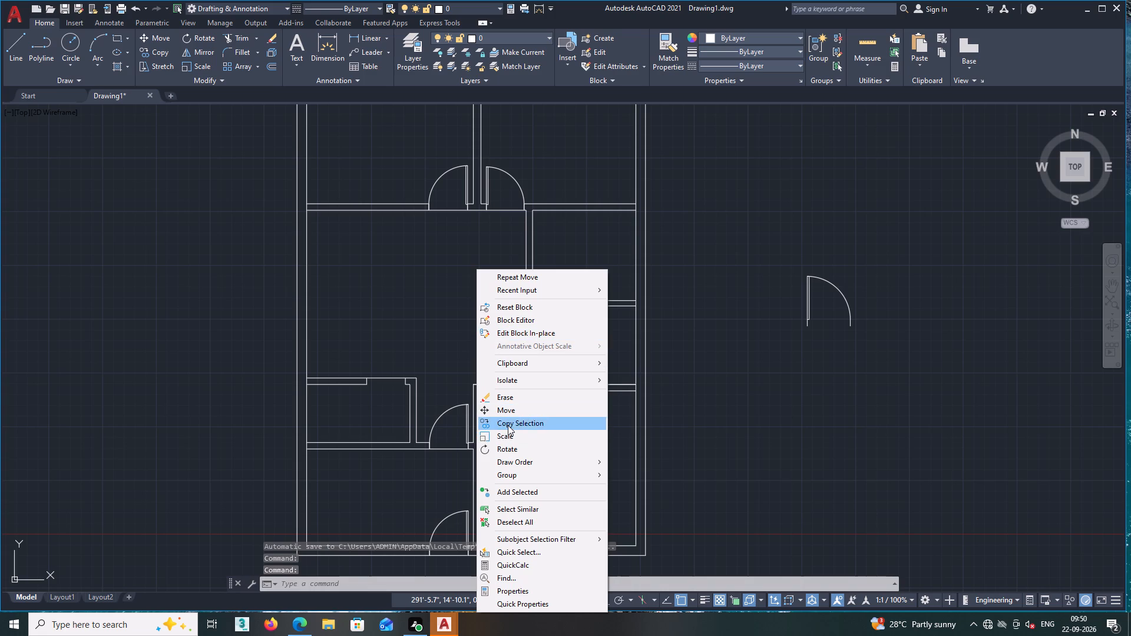
pyautogui.click(508, 425)
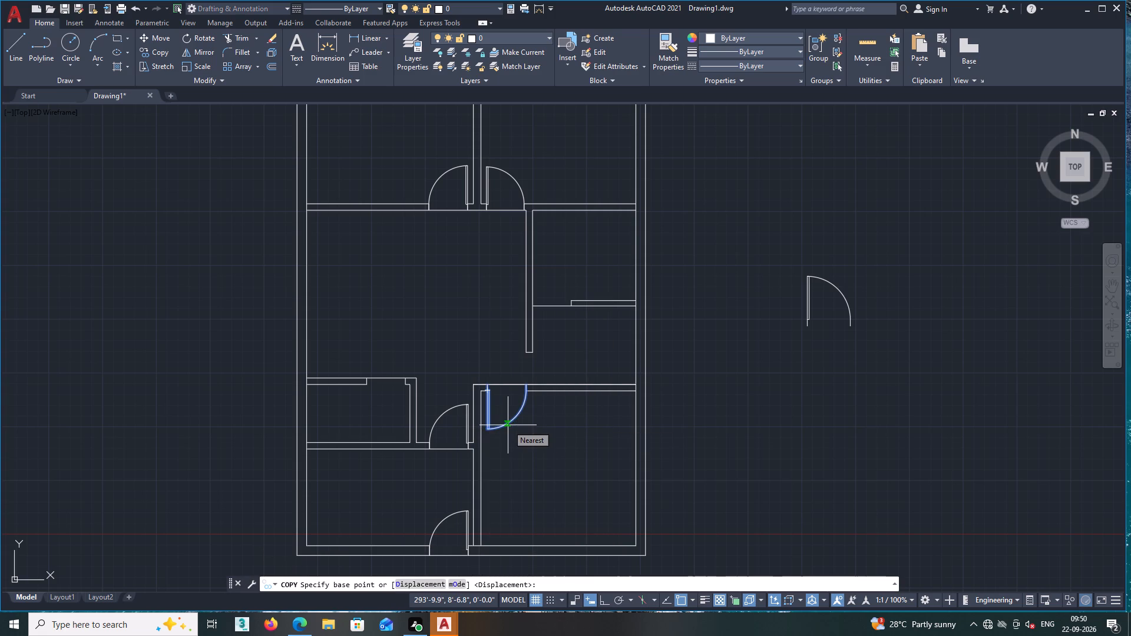
pyautogui.click(487, 385)
pyautogui.moveTo(399, 387); pyautogui.dragTo(551, 355, button='middle')
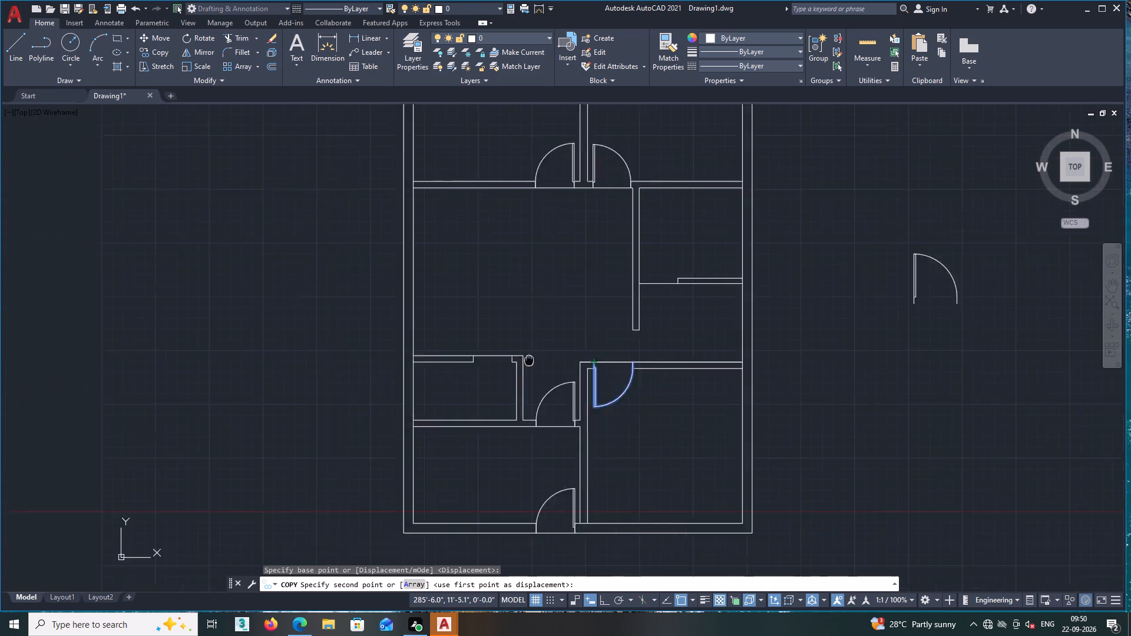
pyautogui.moveTo(551, 355); pyautogui.dragTo(553, 355, button='middle')
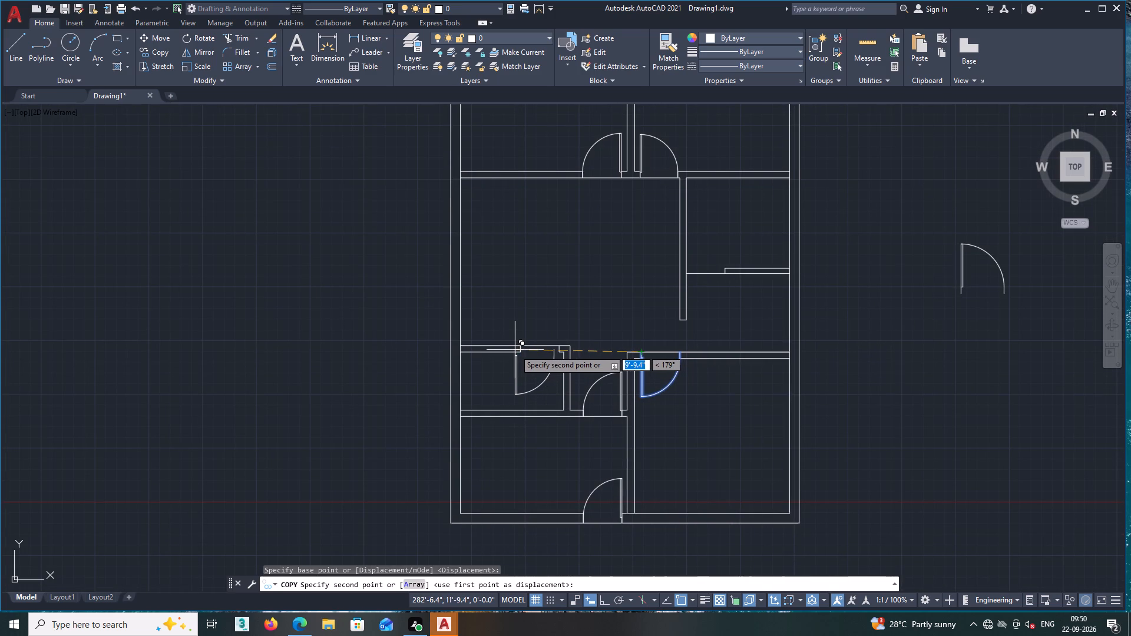
pyautogui.scroll(3, 515, 350)
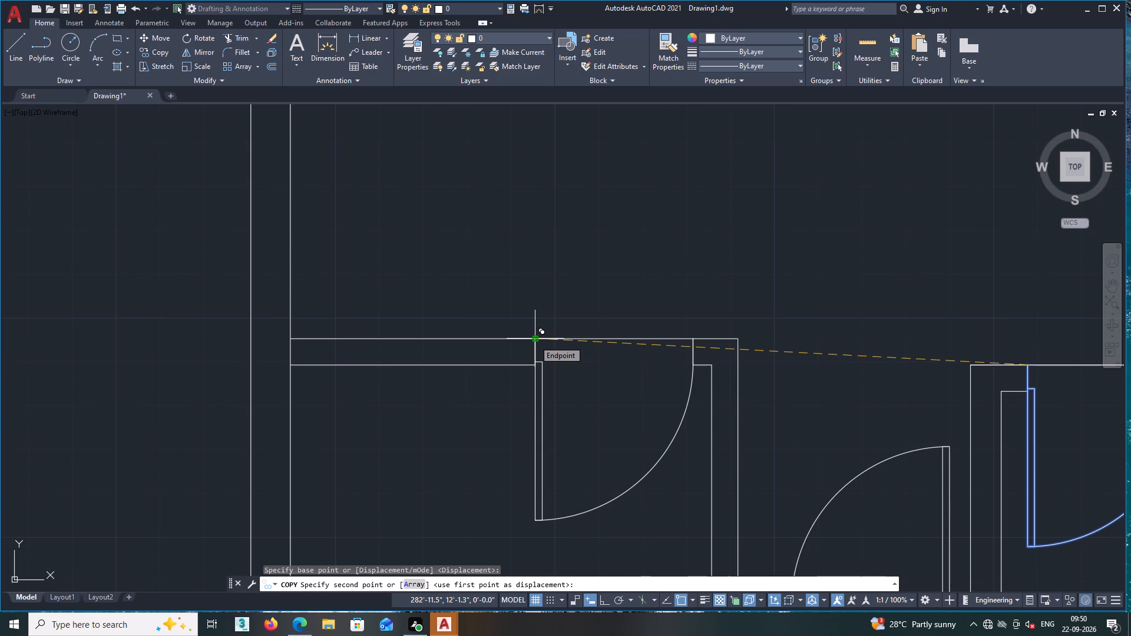
pyautogui.click(534, 340)
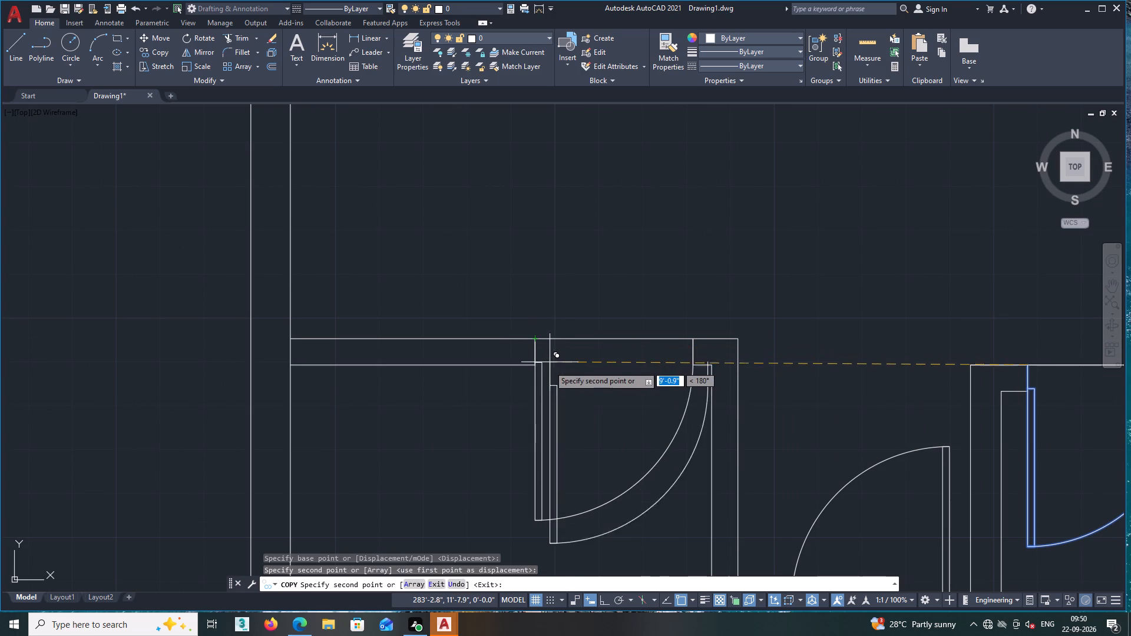
pyautogui.press('Escape')
# Flip the small west room's door so it hinges on the east jamb, and deselect it.
pyautogui.click(535, 384)
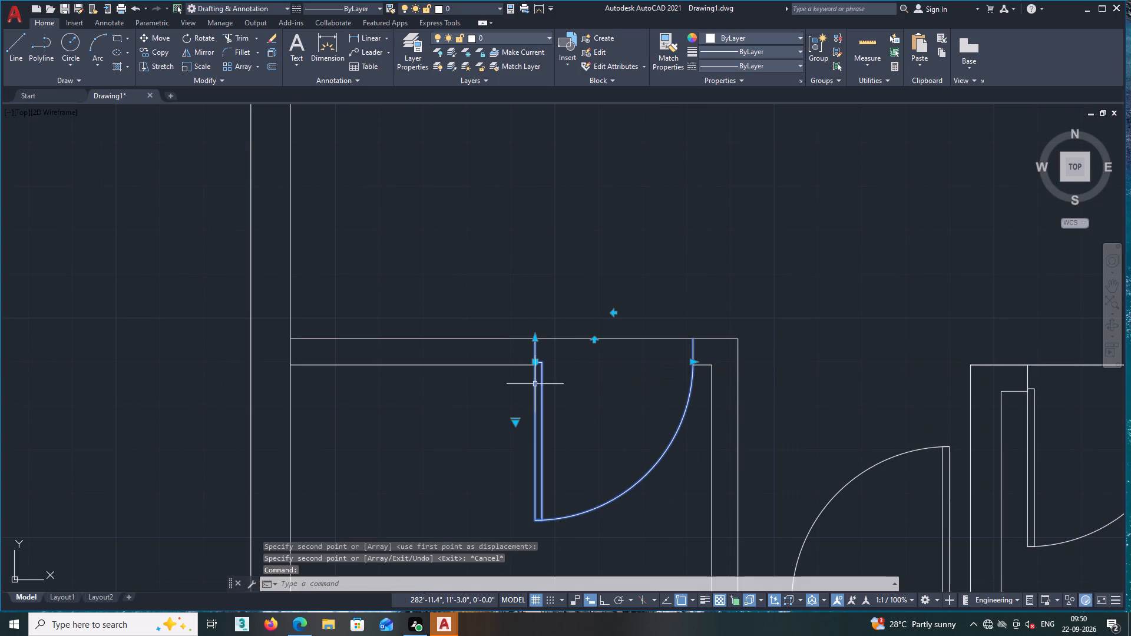
pyautogui.click(613, 315)
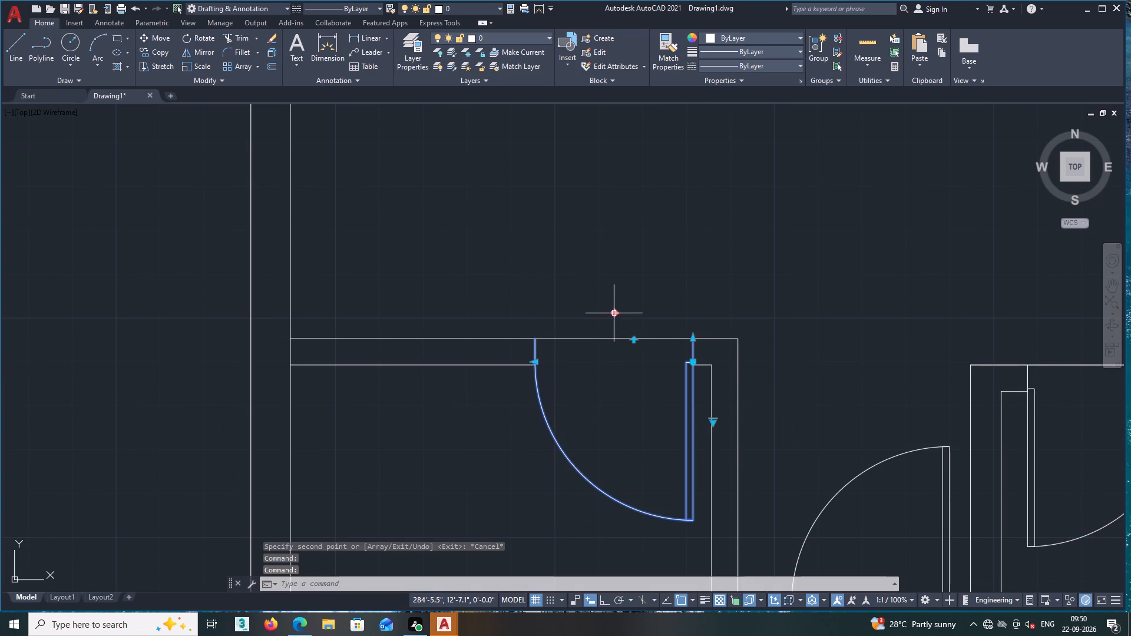
pyautogui.press('Escape')
# Erase the spare door standing outside the plan, east of the outer wall.
pyautogui.moveTo(577, 340); pyautogui.dragTo(543, 336, button='middle')
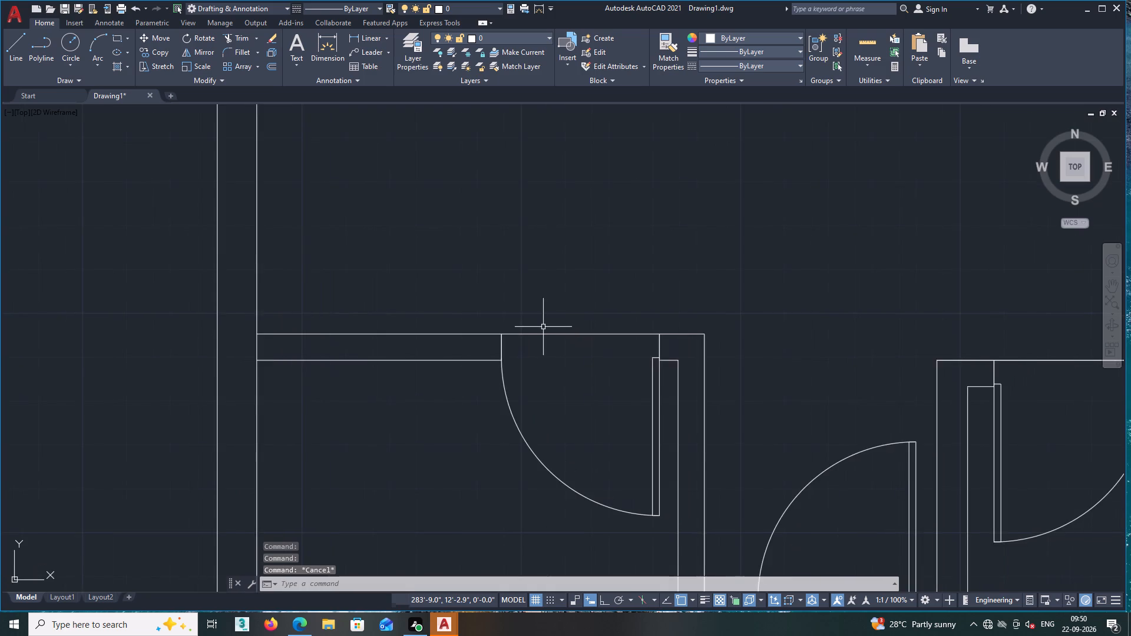
pyautogui.scroll(-4, 545, 326)
pyautogui.moveTo(565, 357); pyautogui.dragTo(439, 334, button='middle')
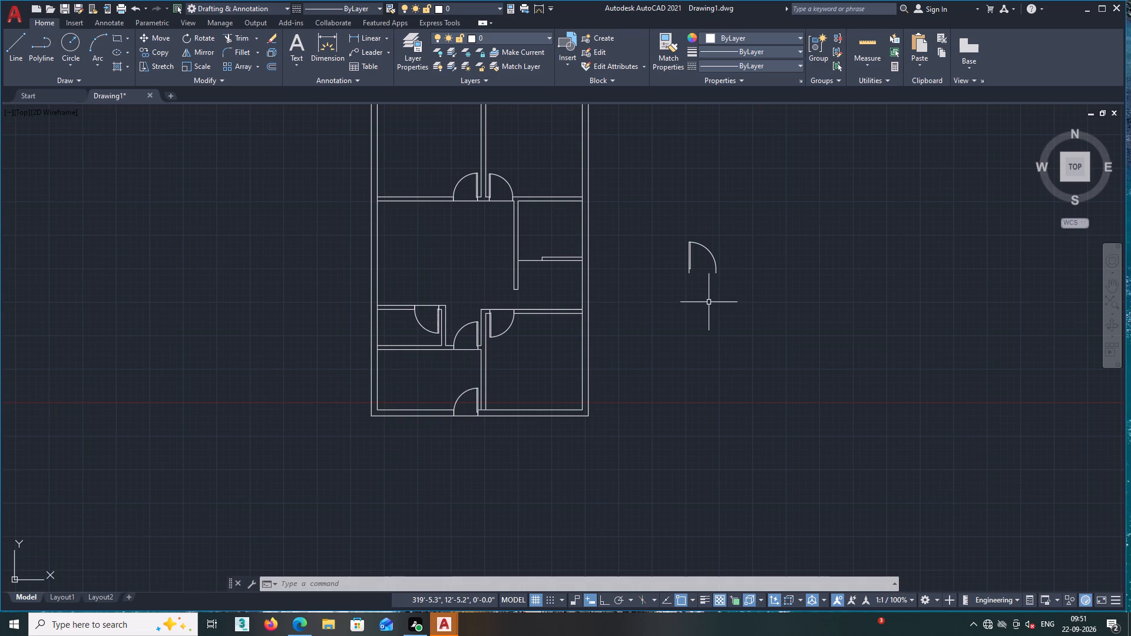
pyautogui.moveTo(709, 302); pyautogui.dragTo(607, 336, button='middle')
pyautogui.moveTo(632, 333); pyautogui.dragTo(632, 341, button='middle')
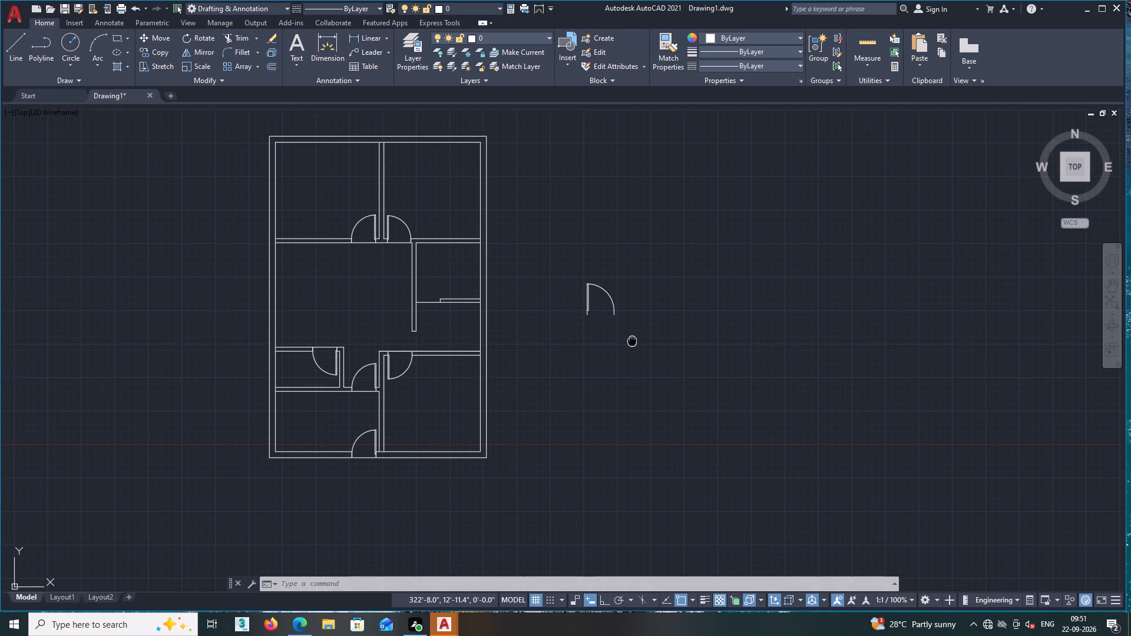
pyautogui.moveTo(632, 341); pyautogui.dragTo(636, 355, button='middle')
pyautogui.scroll(1, 636, 355)
pyautogui.click(636, 355)
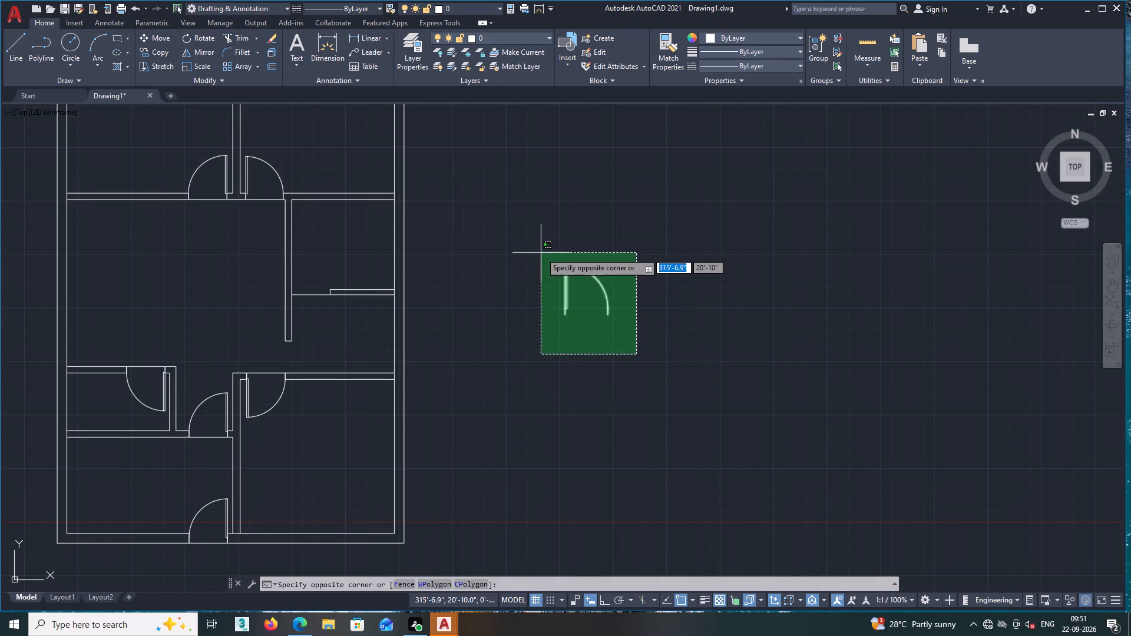
pyautogui.click(530, 250)
pyautogui.press('Delete')
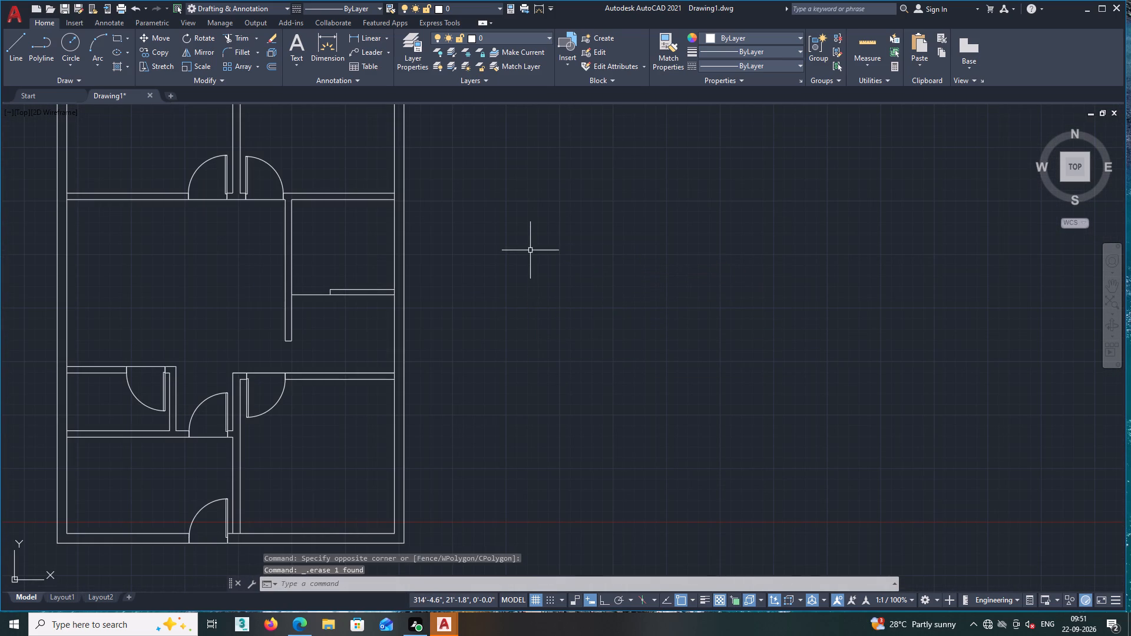
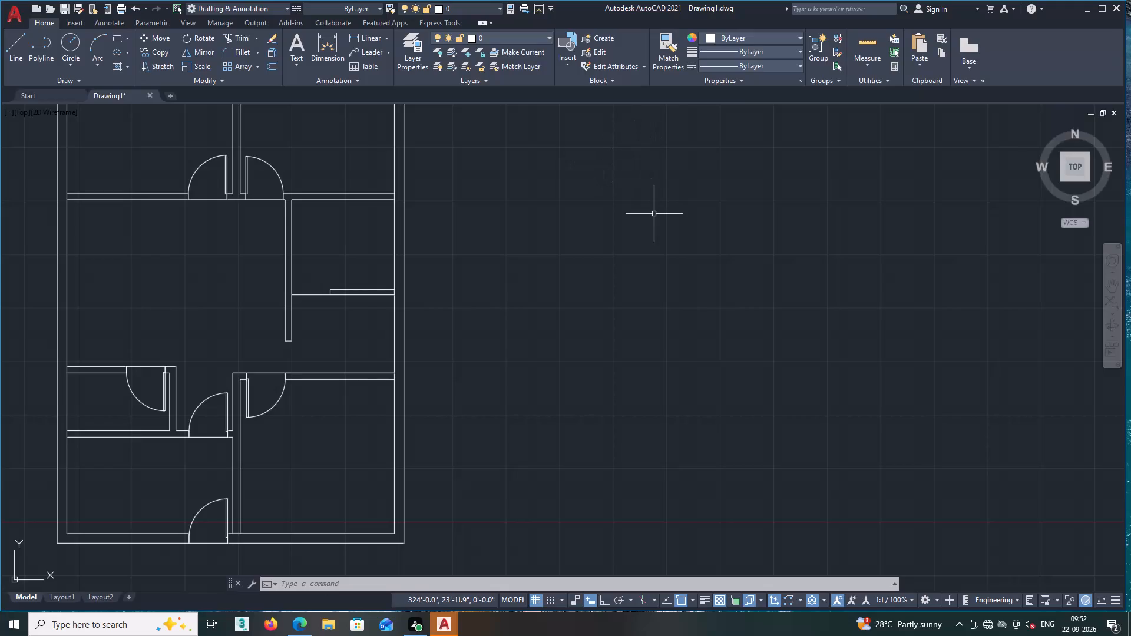
# Draw a rectangle about 1'-6" wide and 5'-6" long in the central hall, against the west face of the free-ended partition.
pyautogui.moveTo(593, 317); pyautogui.dragTo(717, 344, button='middle')
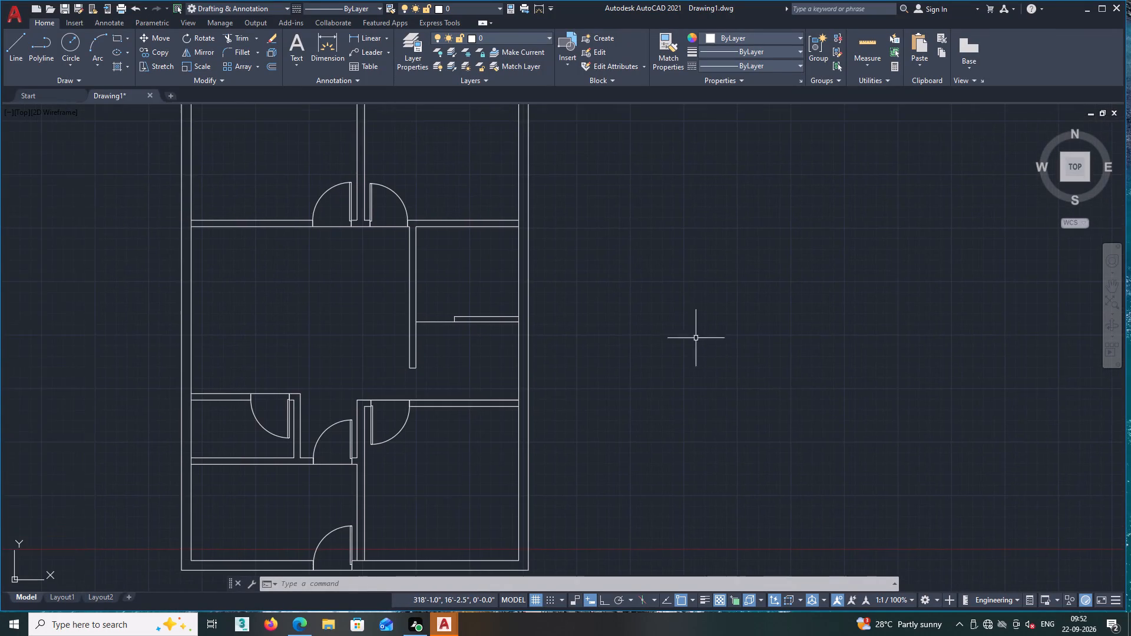
pyautogui.scroll(-2, 504, 315)
pyautogui.moveTo(501, 315); pyautogui.dragTo(696, 439, button='middle')
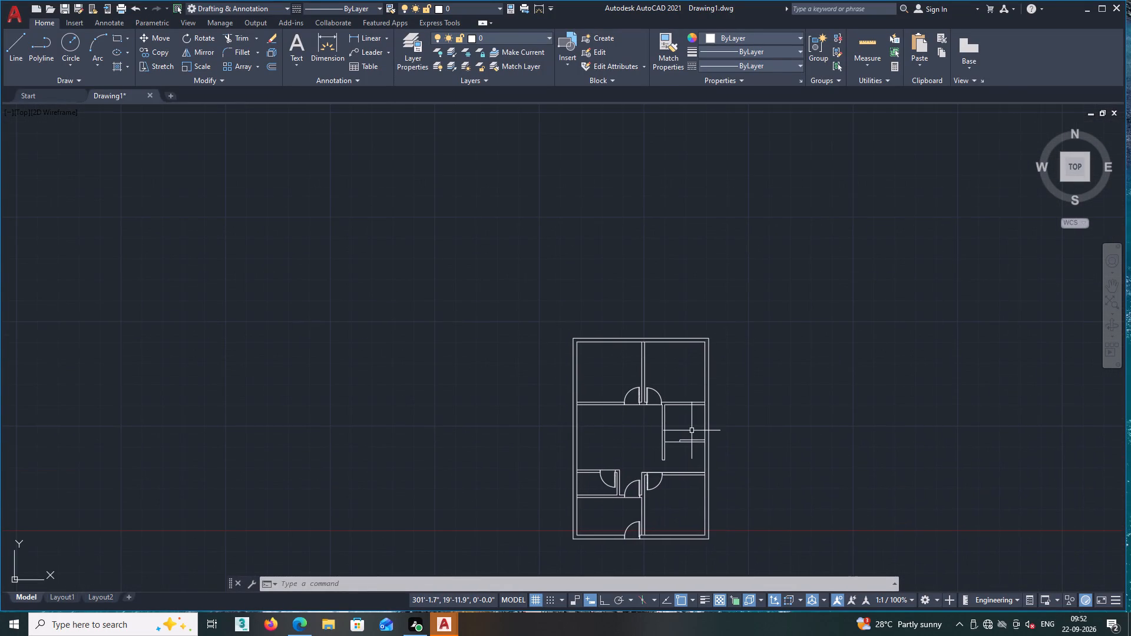
pyautogui.scroll(2, 651, 425)
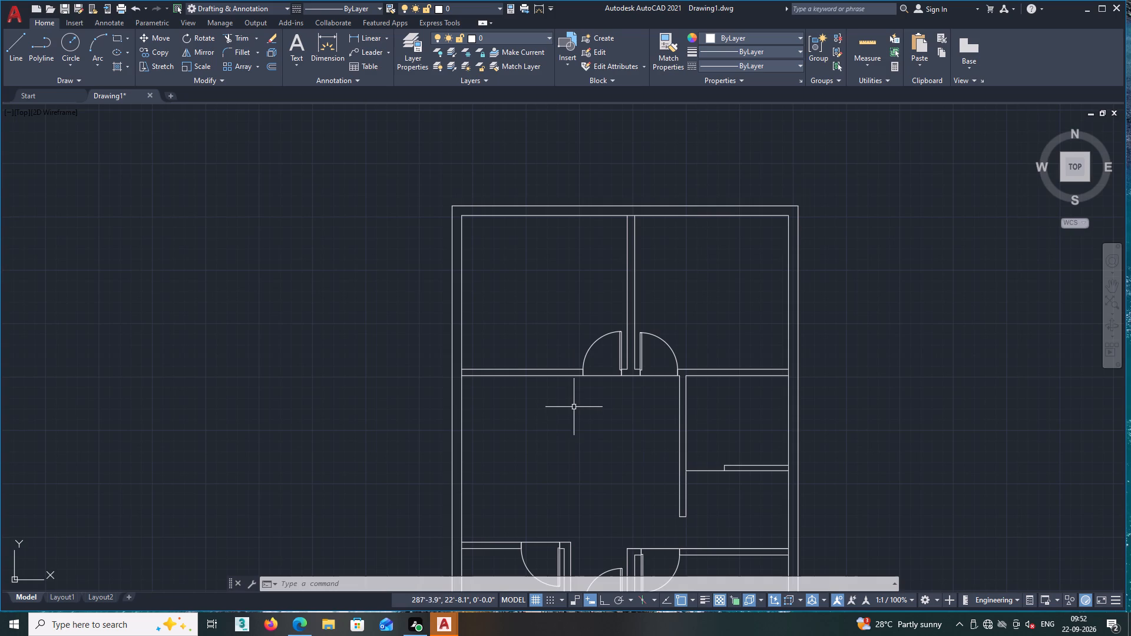
pyautogui.moveTo(637, 485); pyautogui.dragTo(644, 433, button='middle')
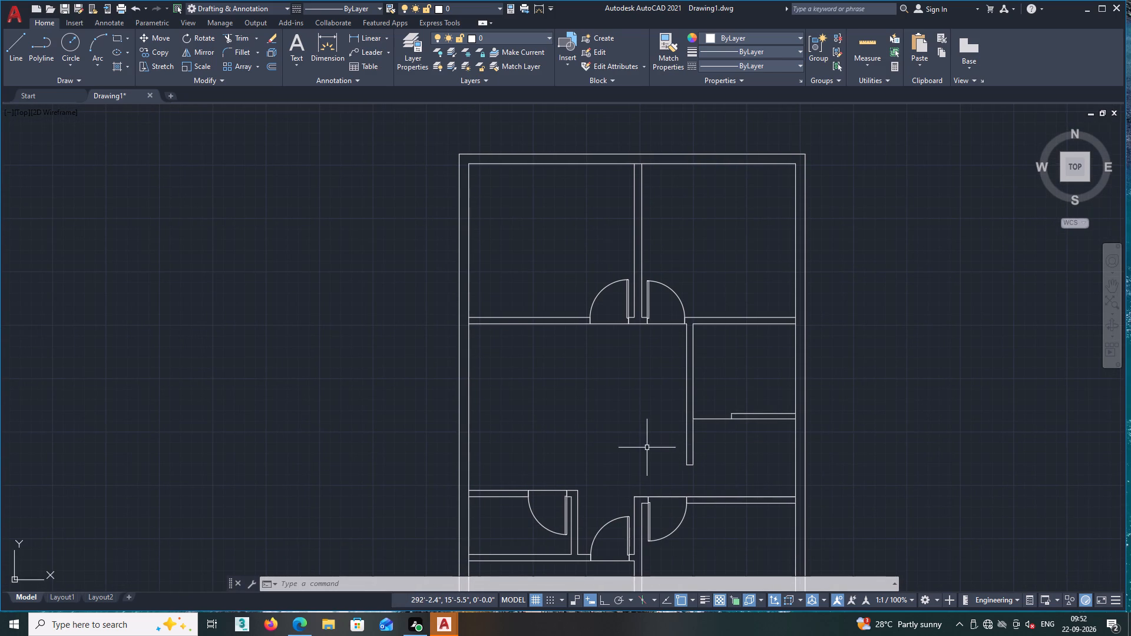
pyautogui.moveTo(698, 437); pyautogui.dragTo(709, 446, button='middle')
pyautogui.moveTo(654, 418); pyautogui.dragTo(669, 415, button='middle')
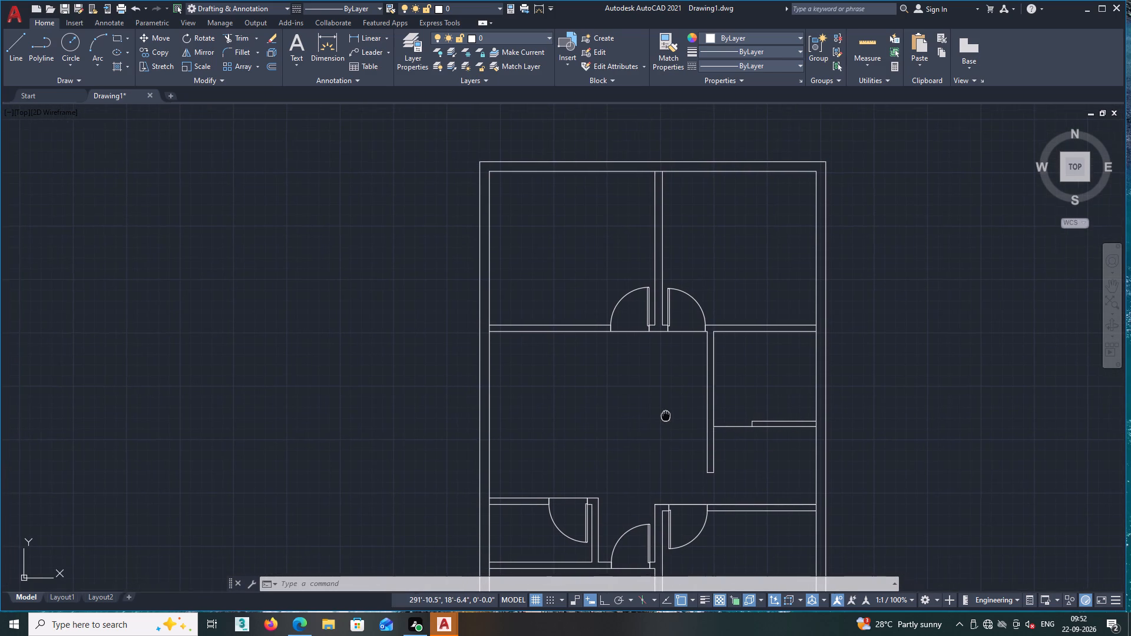
pyautogui.moveTo(669, 415); pyautogui.dragTo(687, 393, button='middle')
pyautogui.scroll(2, 721, 376)
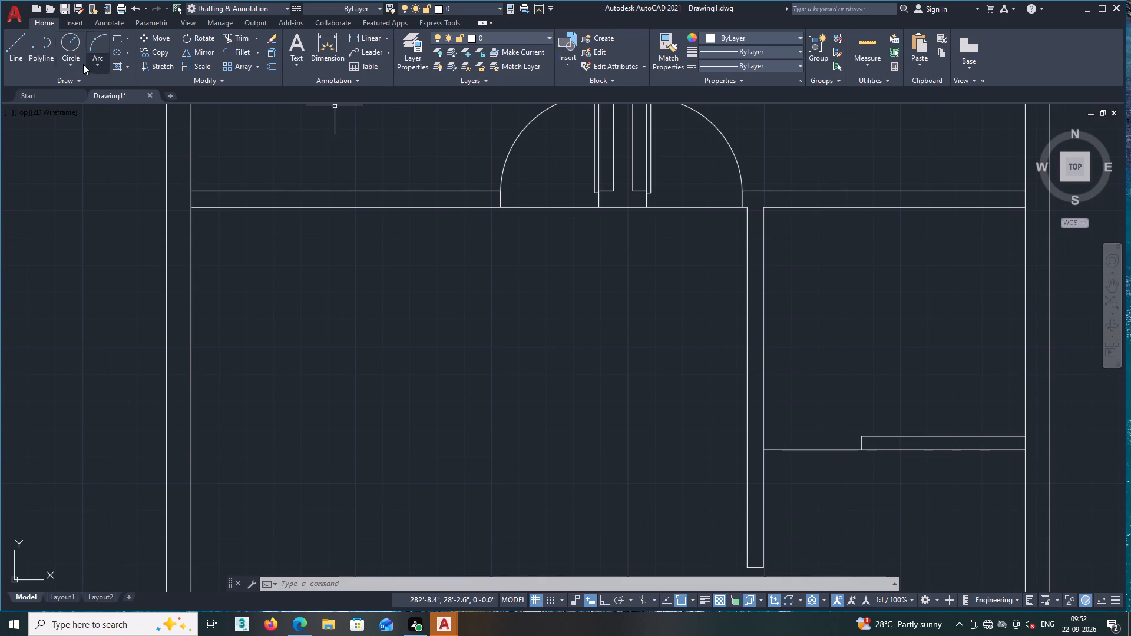
pyautogui.press('r')
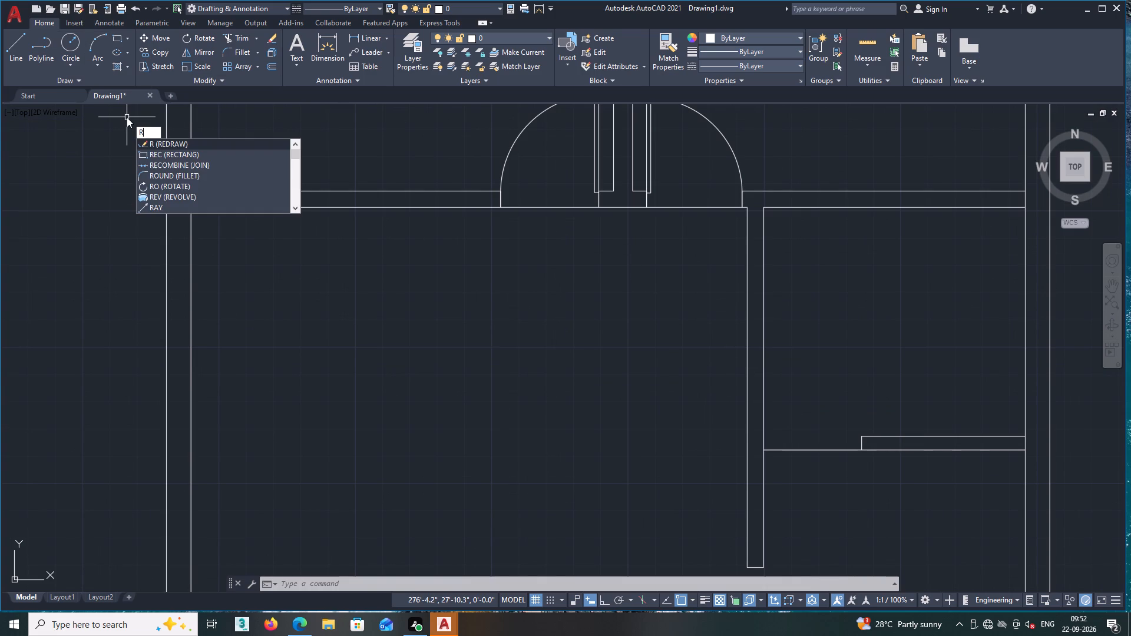
pyautogui.press('Return')
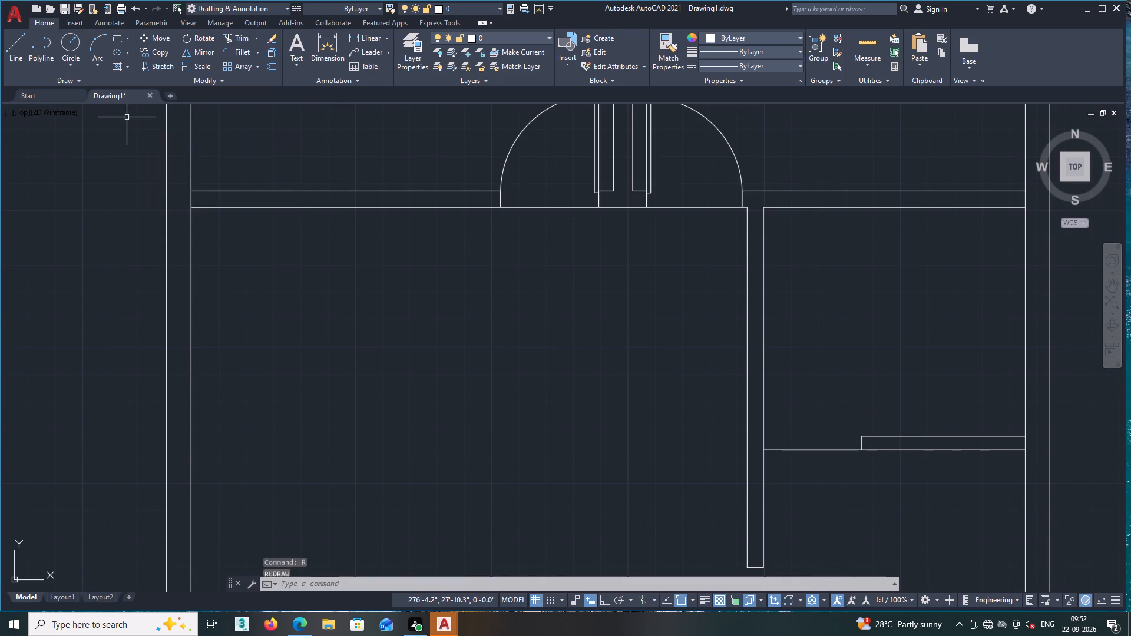
pyautogui.doubleClick(119, 37)
pyautogui.moveTo(359, 318); pyautogui.dragTo(292, 303, button='middle')
pyautogui.scroll(-1, 484, 372)
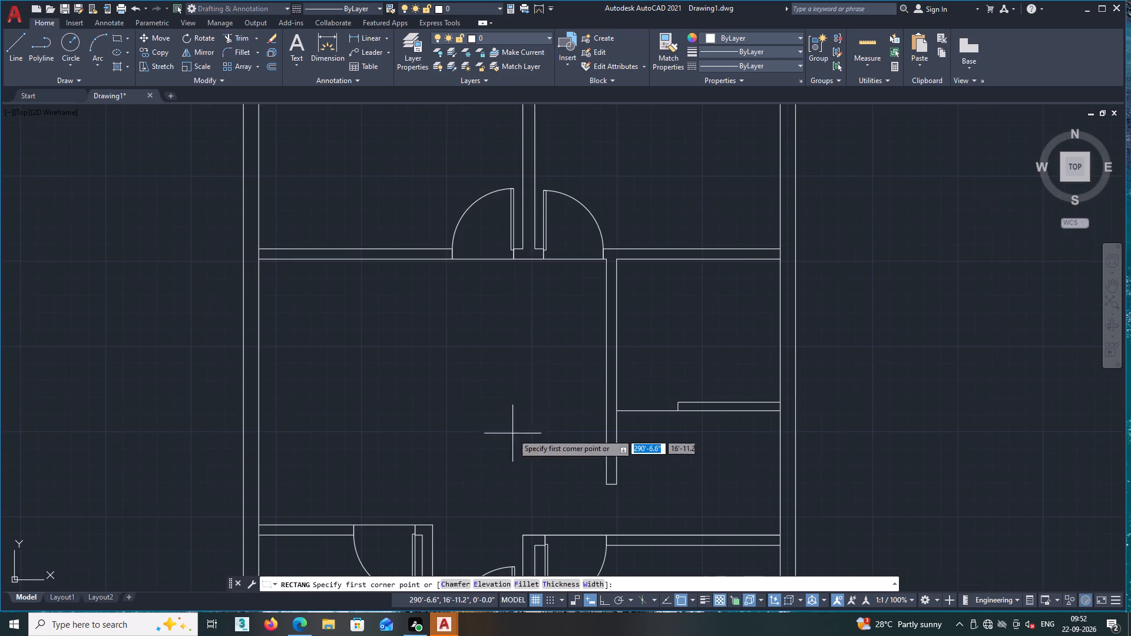
pyautogui.scroll(1, 583, 448)
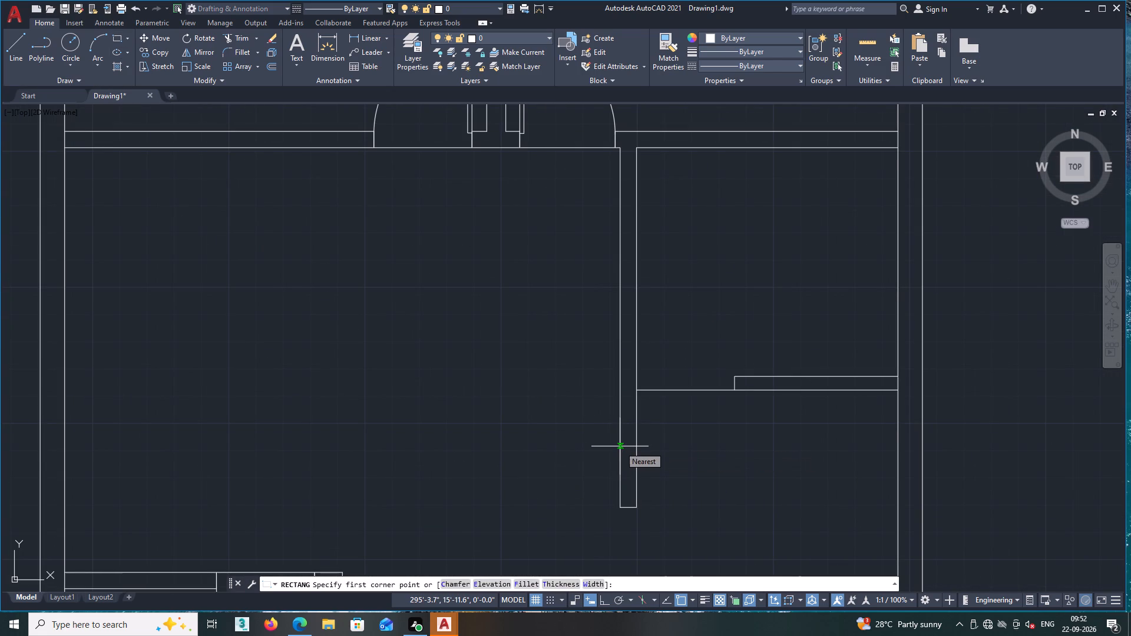
pyautogui.click(620, 446)
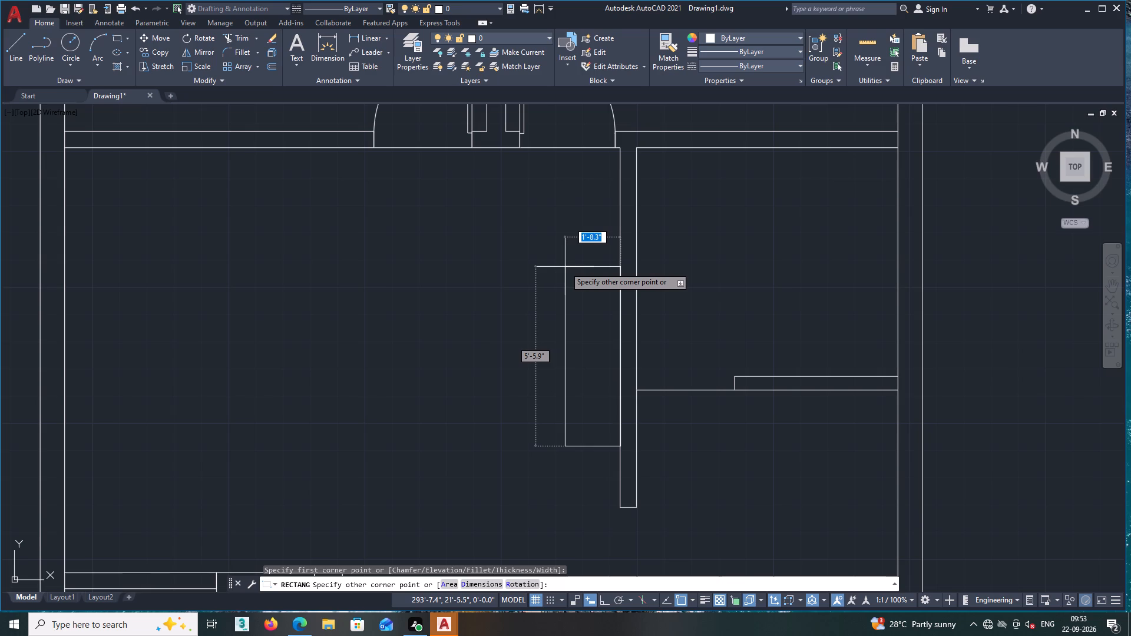
pyautogui.click(570, 267)
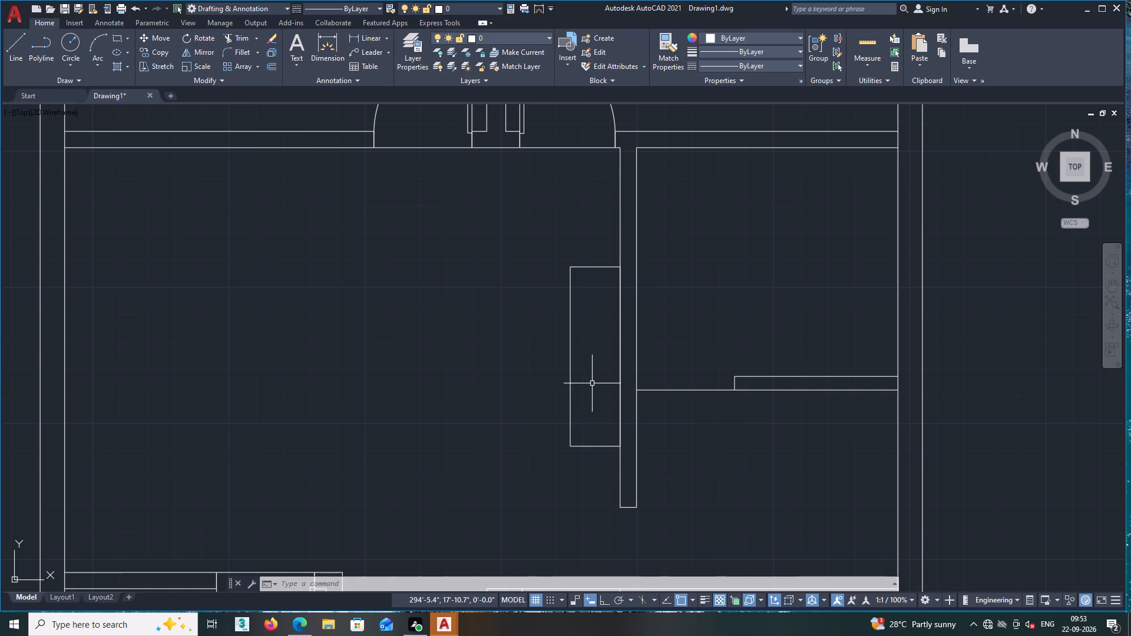
# Draw a line outline inside the rectangle on the partition face, with slanted ends and a vertical front about 3'-10" long.
pyautogui.moveTo(616, 353); pyautogui.dragTo(627, 347, button='middle')
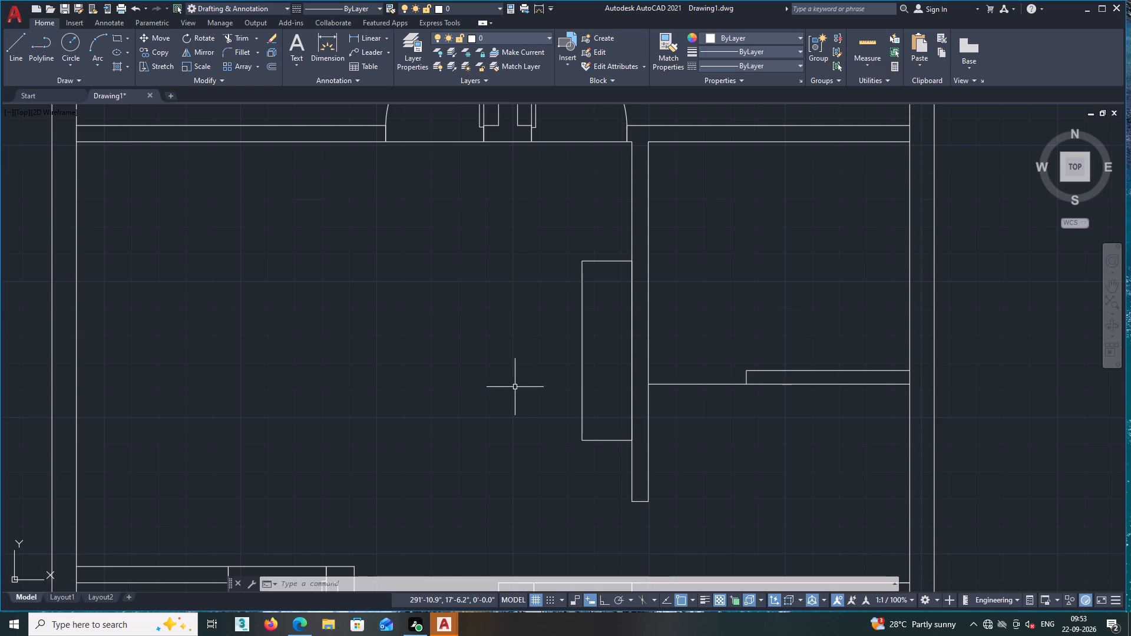
pyautogui.click(18, 38)
pyautogui.moveTo(598, 331); pyautogui.dragTo(565, 334, button='middle')
pyautogui.scroll(1, 603, 327)
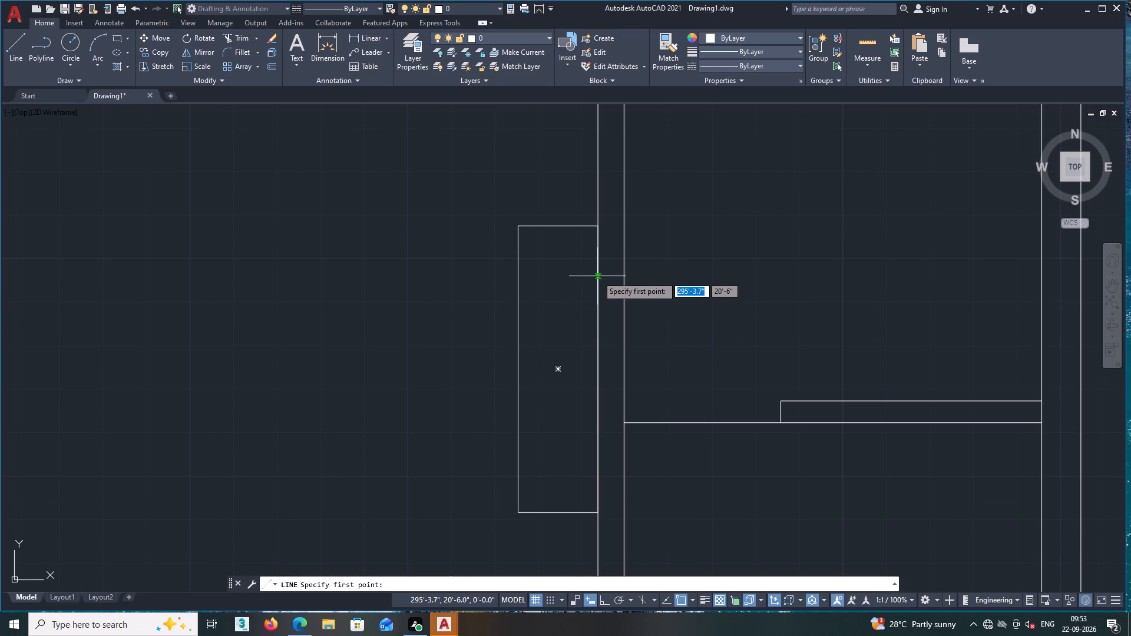
pyautogui.click(597, 280)
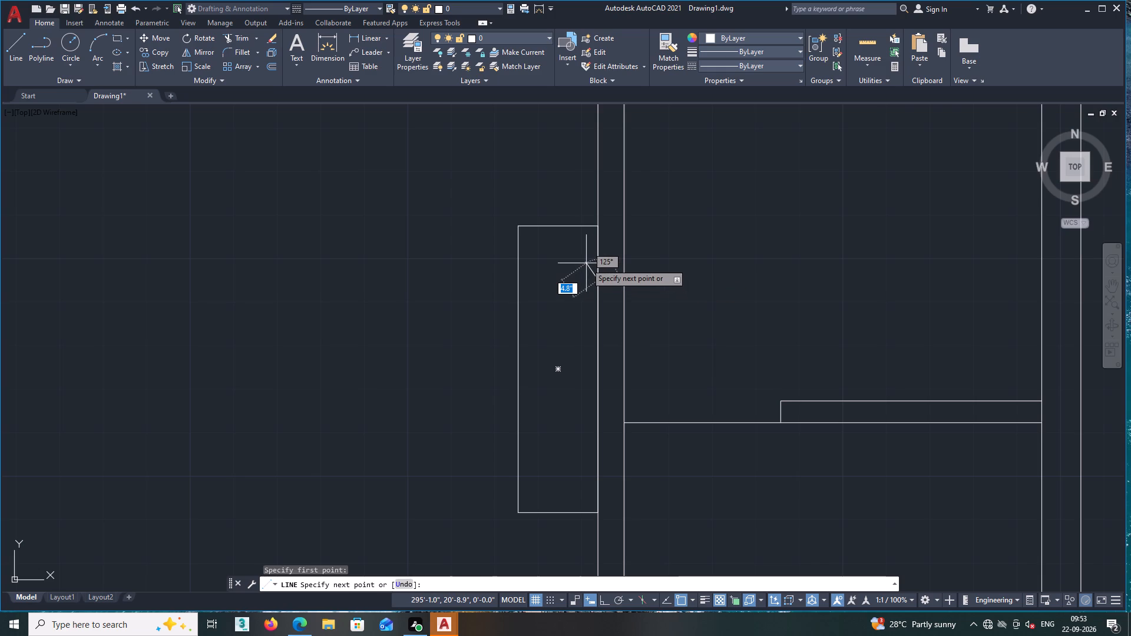
pyautogui.click(586, 263)
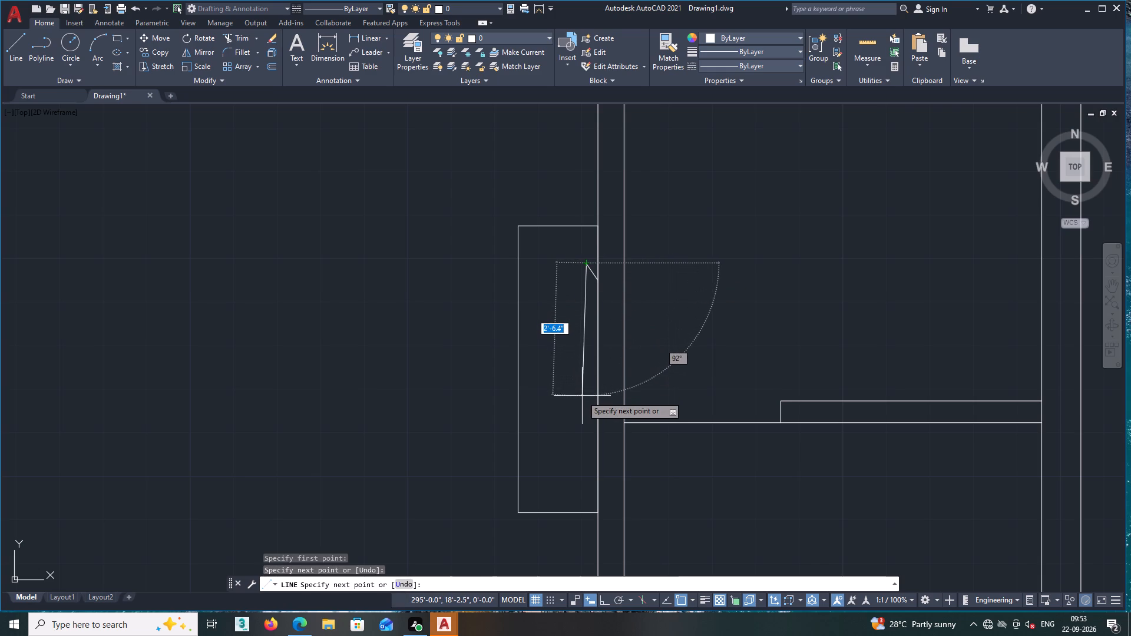
pyautogui.press('F8')
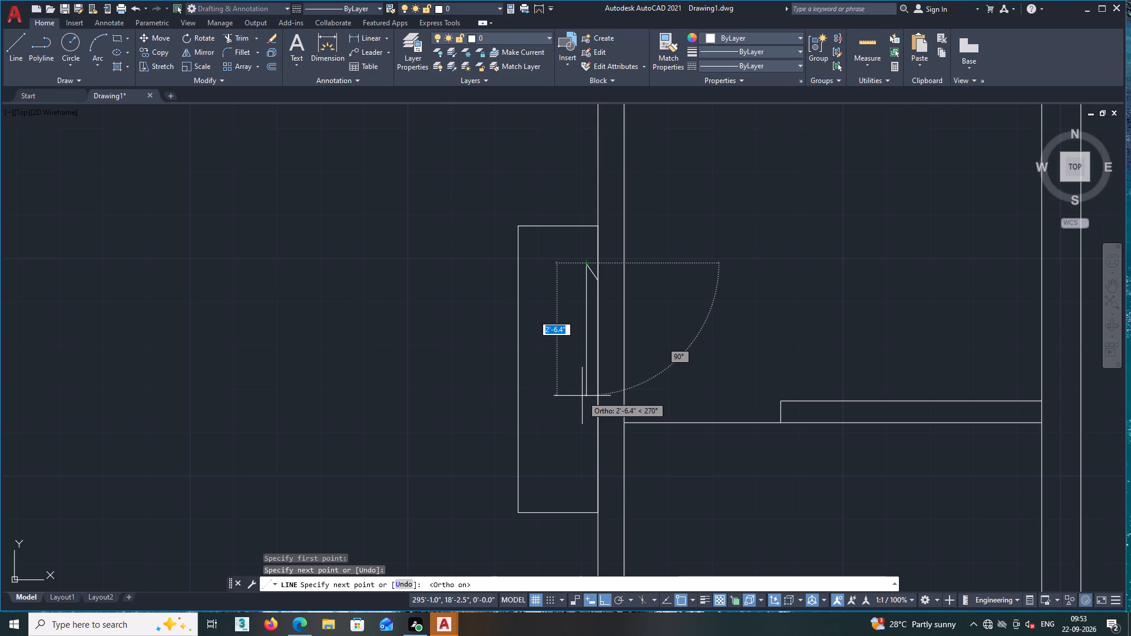
pyautogui.click(579, 462)
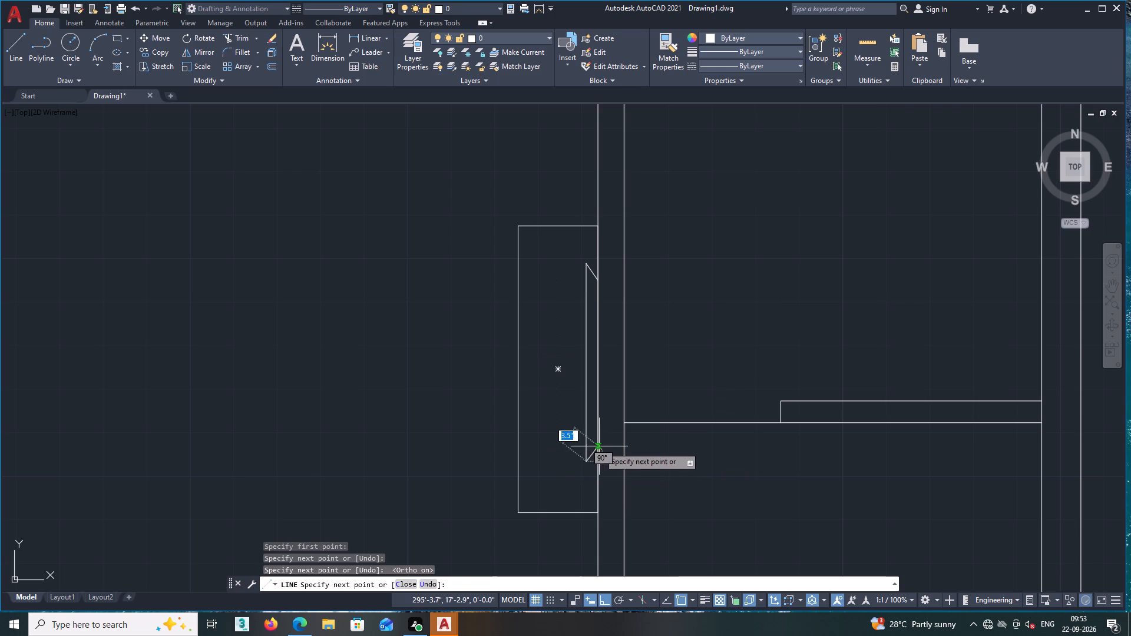
pyautogui.scroll(2, 600, 445)
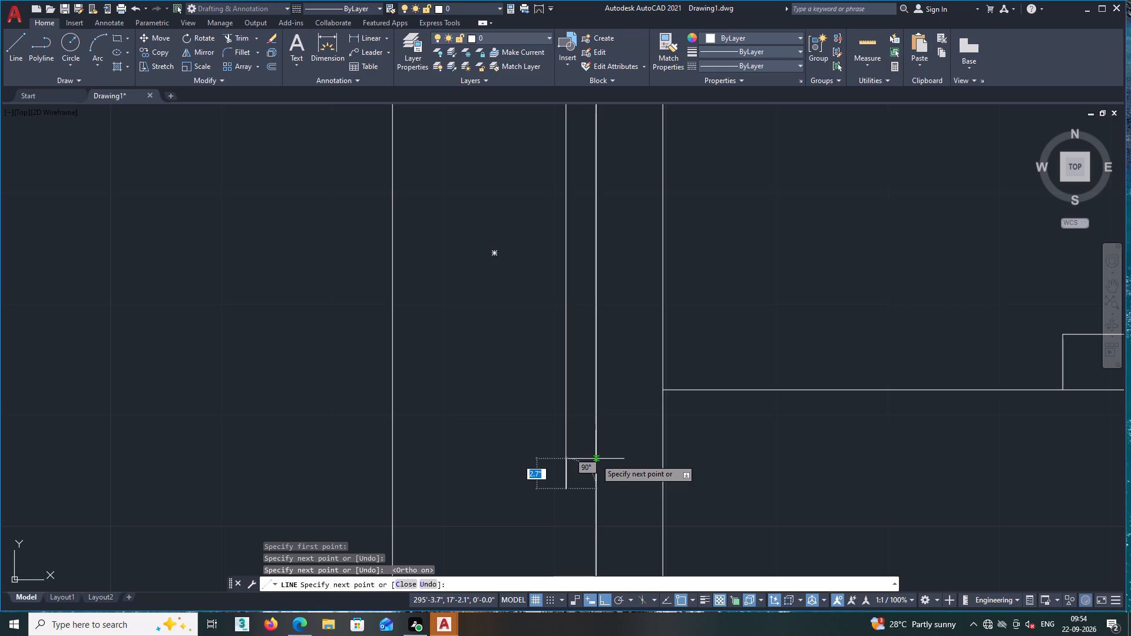
pyautogui.click(596, 458)
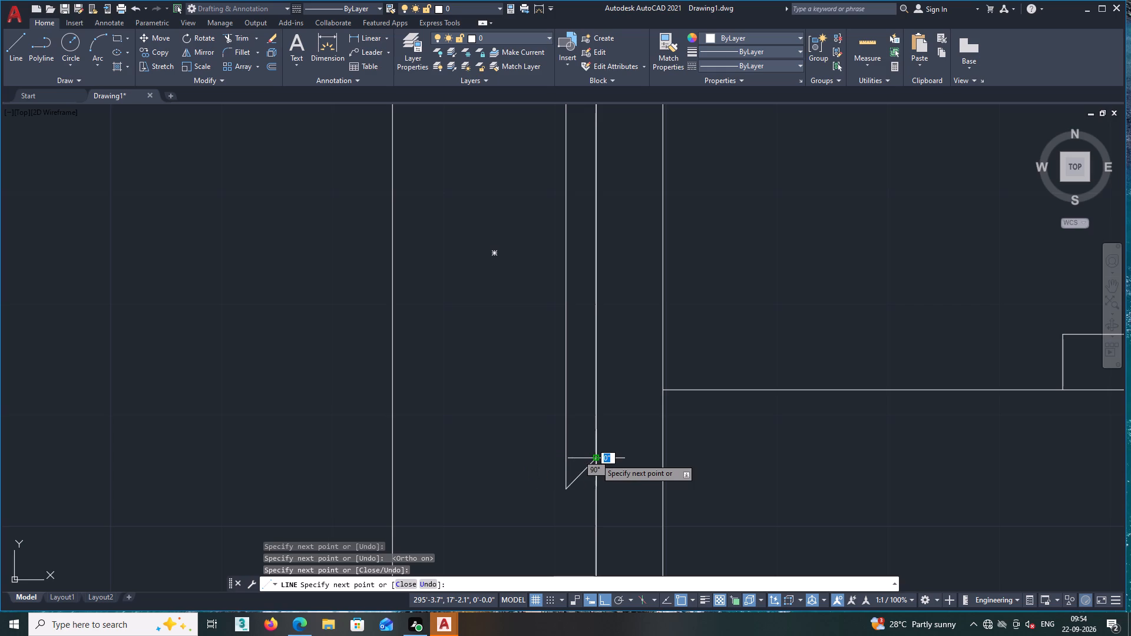
pyautogui.press('Escape')
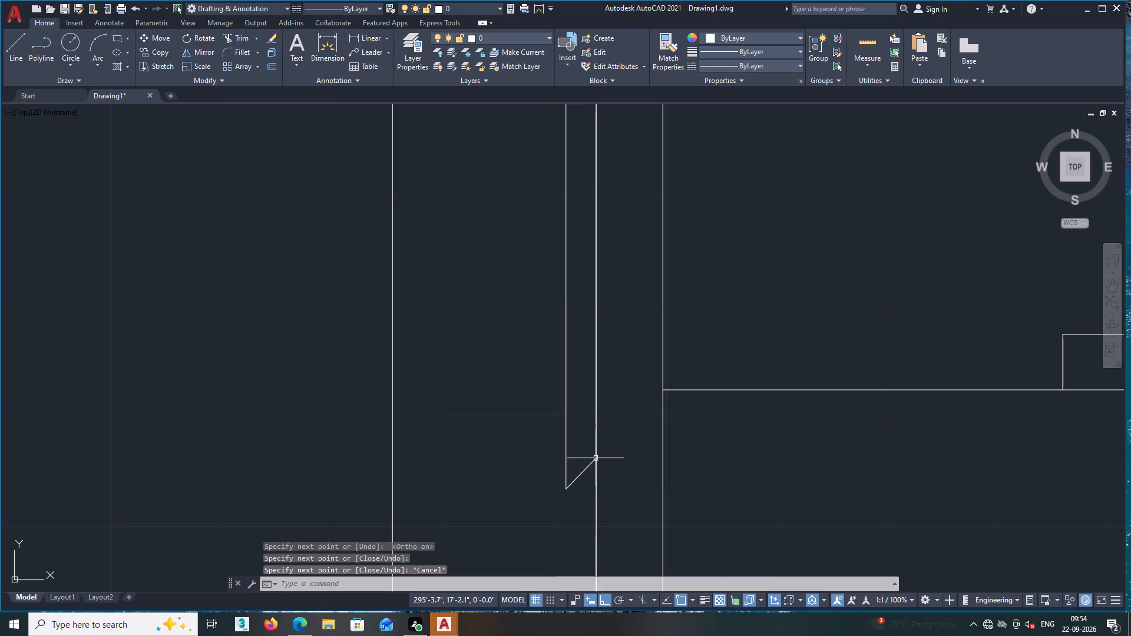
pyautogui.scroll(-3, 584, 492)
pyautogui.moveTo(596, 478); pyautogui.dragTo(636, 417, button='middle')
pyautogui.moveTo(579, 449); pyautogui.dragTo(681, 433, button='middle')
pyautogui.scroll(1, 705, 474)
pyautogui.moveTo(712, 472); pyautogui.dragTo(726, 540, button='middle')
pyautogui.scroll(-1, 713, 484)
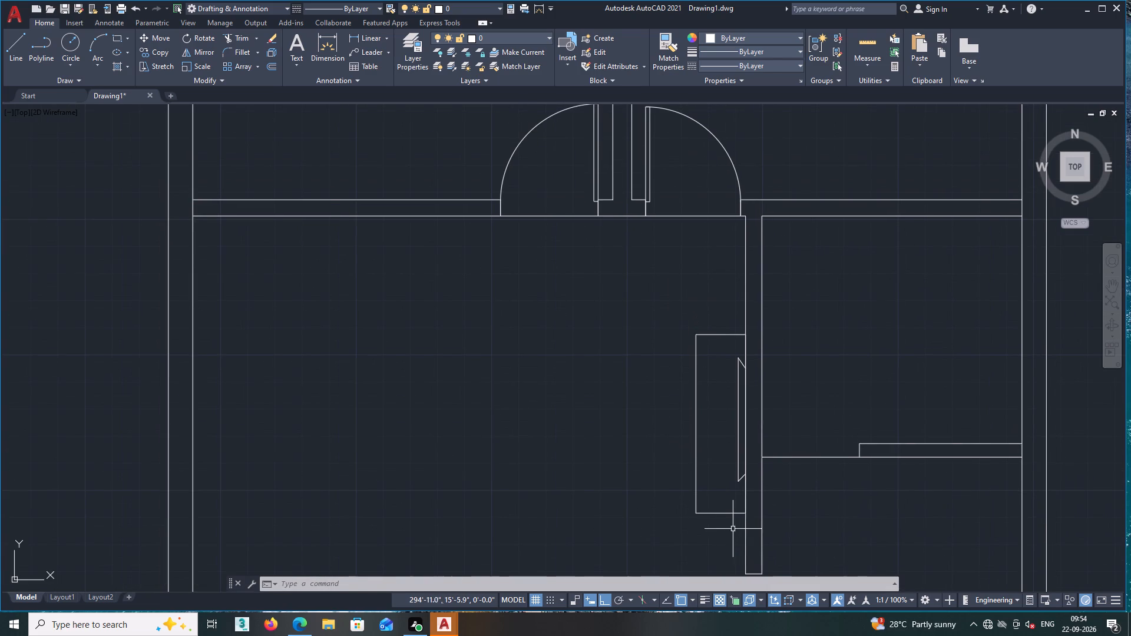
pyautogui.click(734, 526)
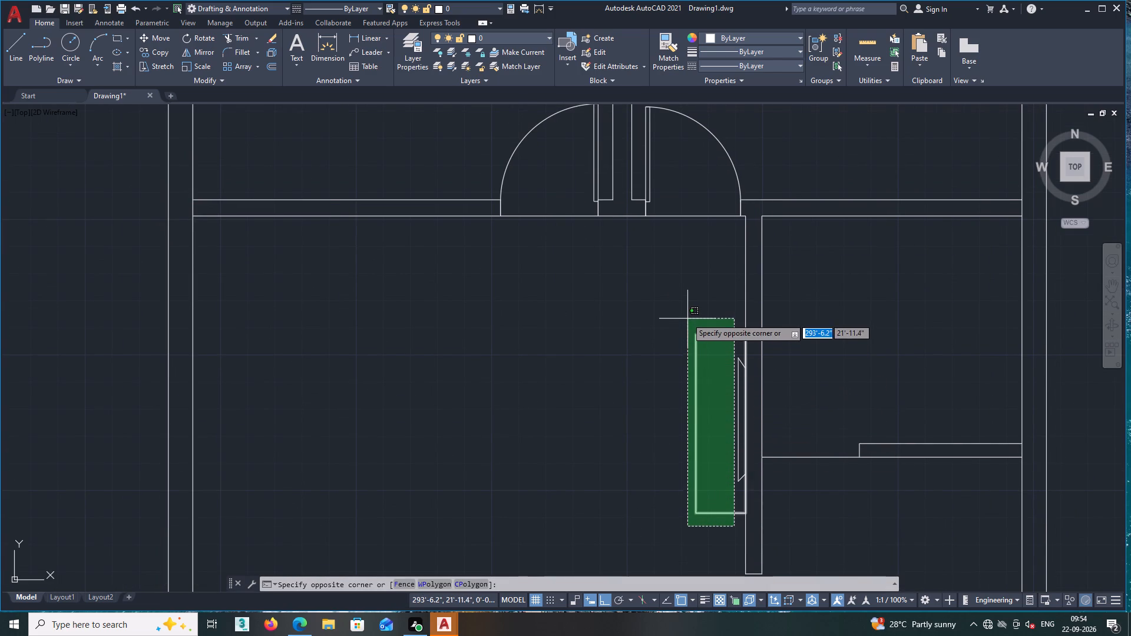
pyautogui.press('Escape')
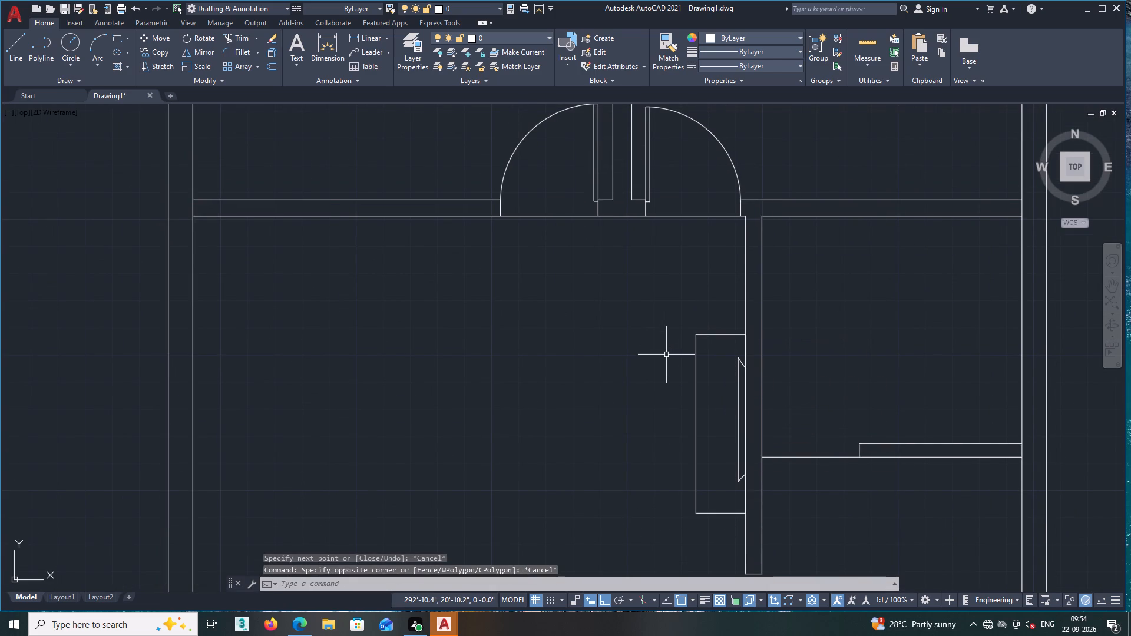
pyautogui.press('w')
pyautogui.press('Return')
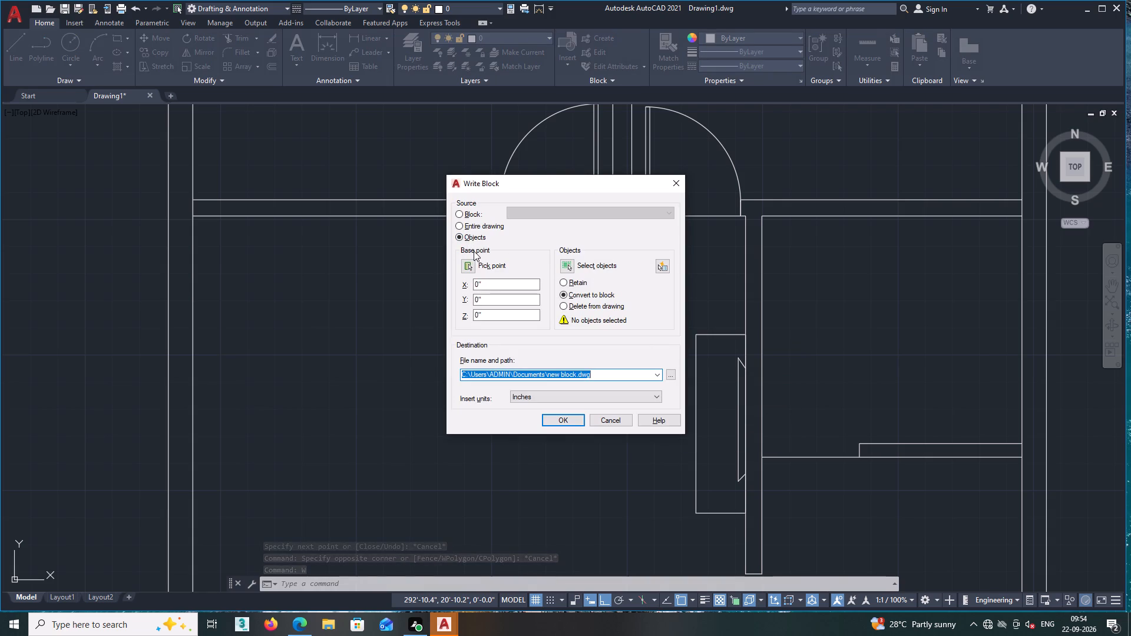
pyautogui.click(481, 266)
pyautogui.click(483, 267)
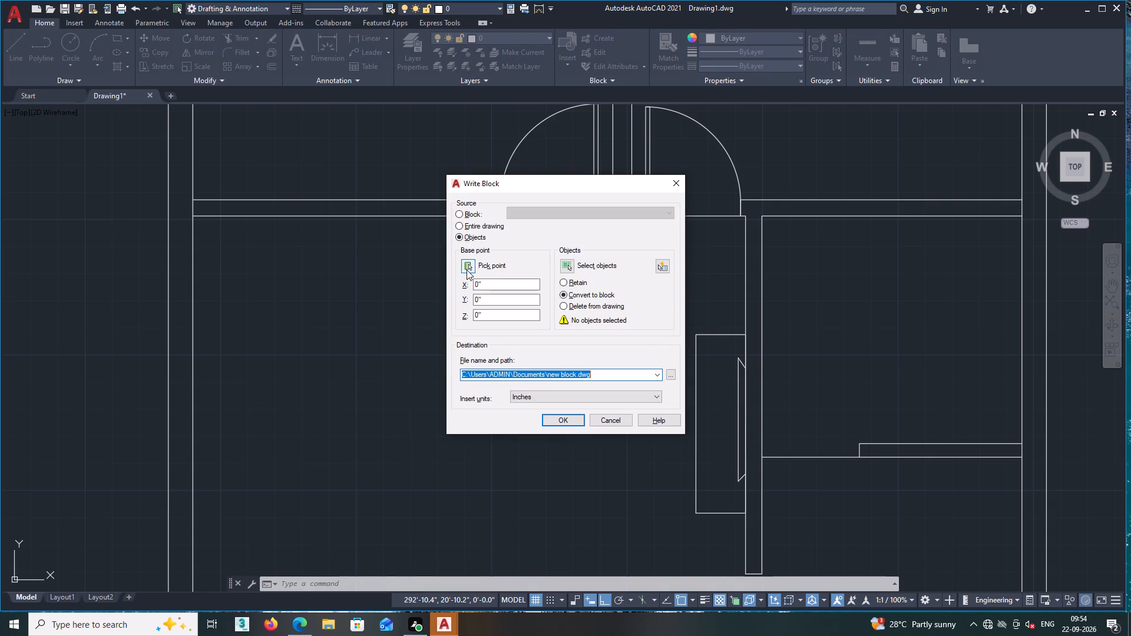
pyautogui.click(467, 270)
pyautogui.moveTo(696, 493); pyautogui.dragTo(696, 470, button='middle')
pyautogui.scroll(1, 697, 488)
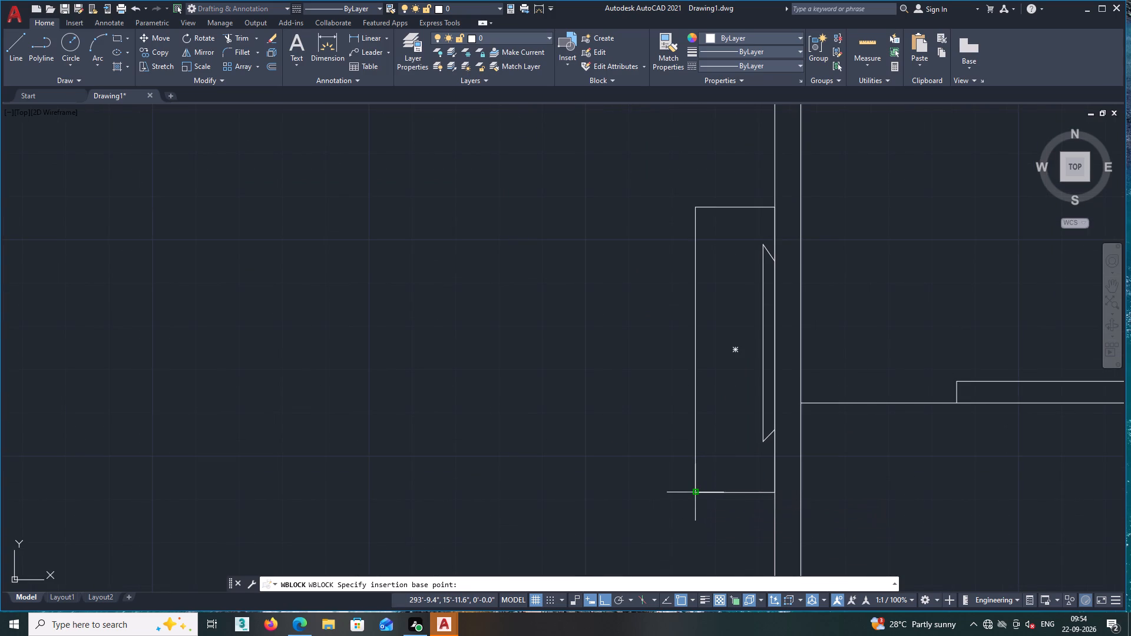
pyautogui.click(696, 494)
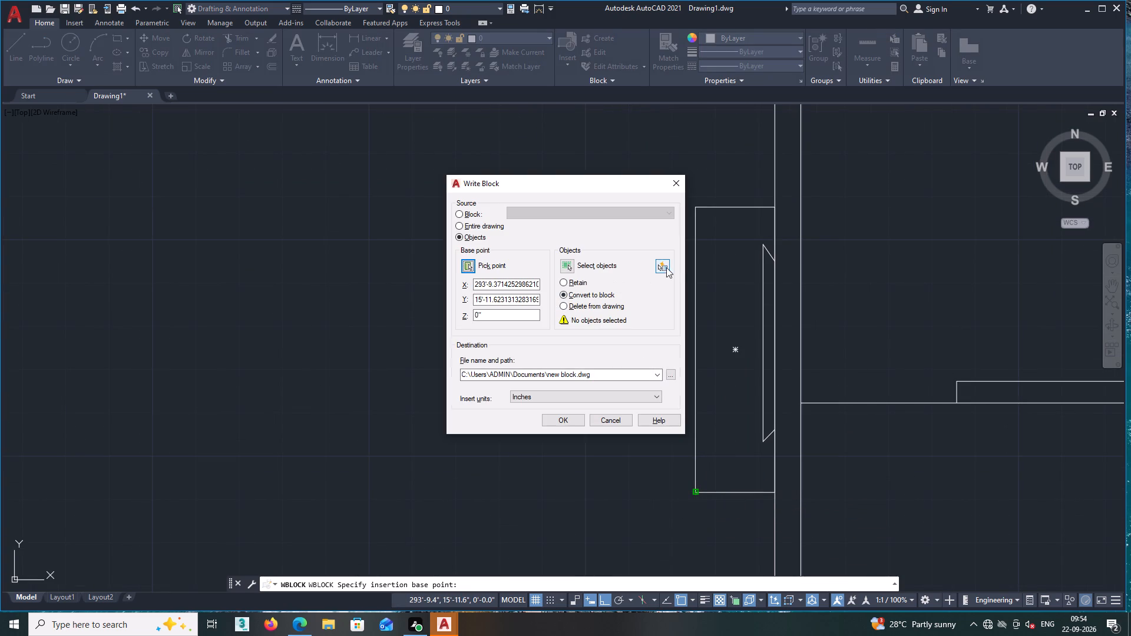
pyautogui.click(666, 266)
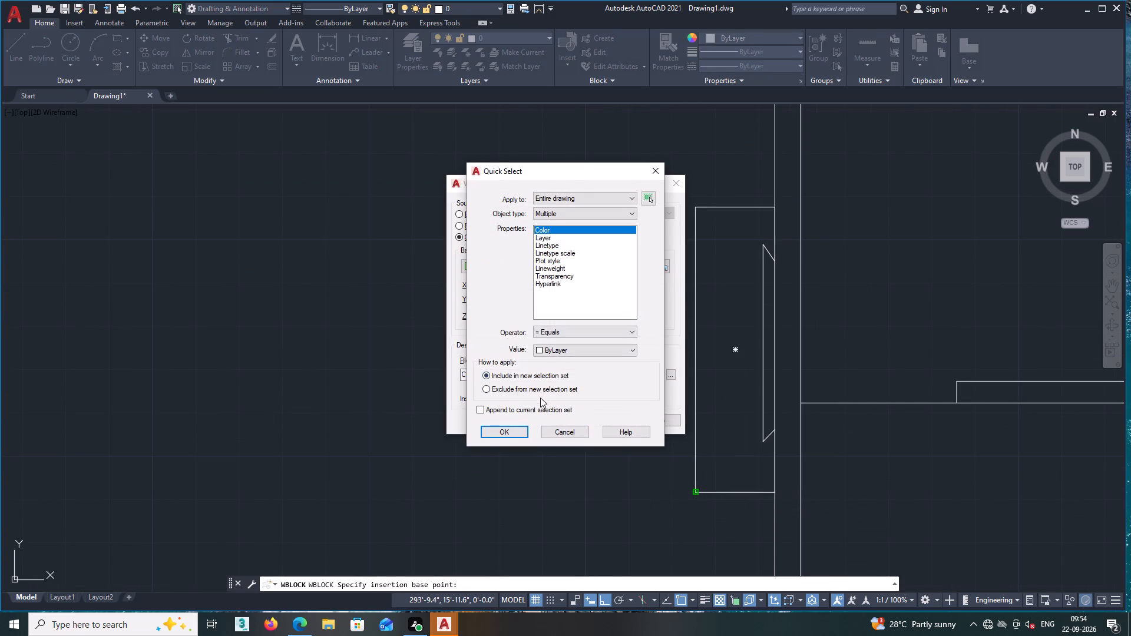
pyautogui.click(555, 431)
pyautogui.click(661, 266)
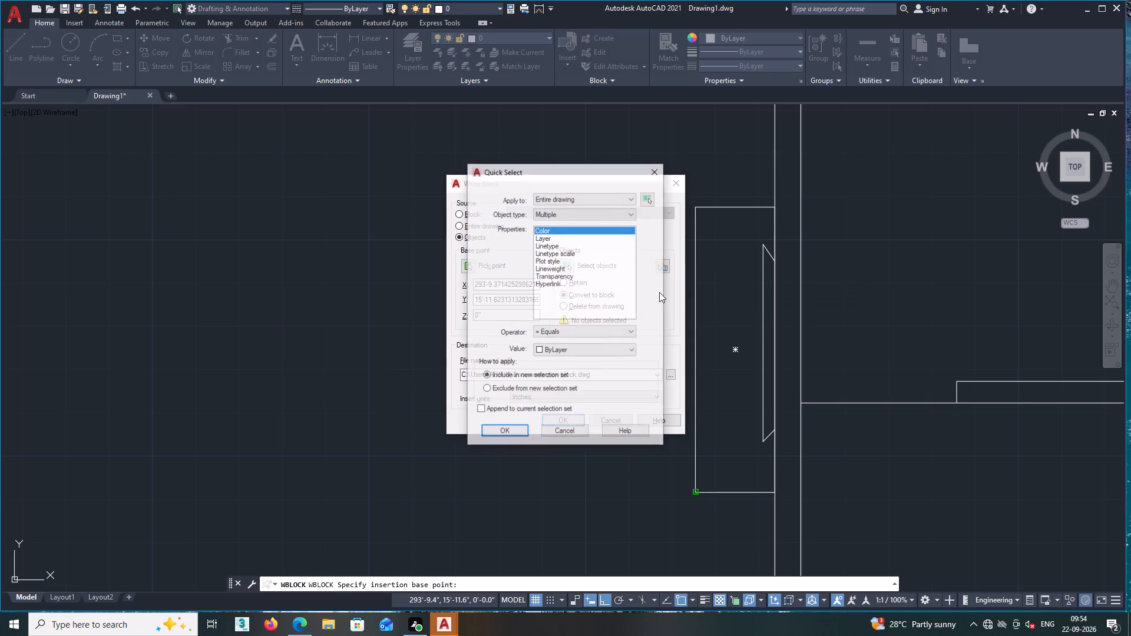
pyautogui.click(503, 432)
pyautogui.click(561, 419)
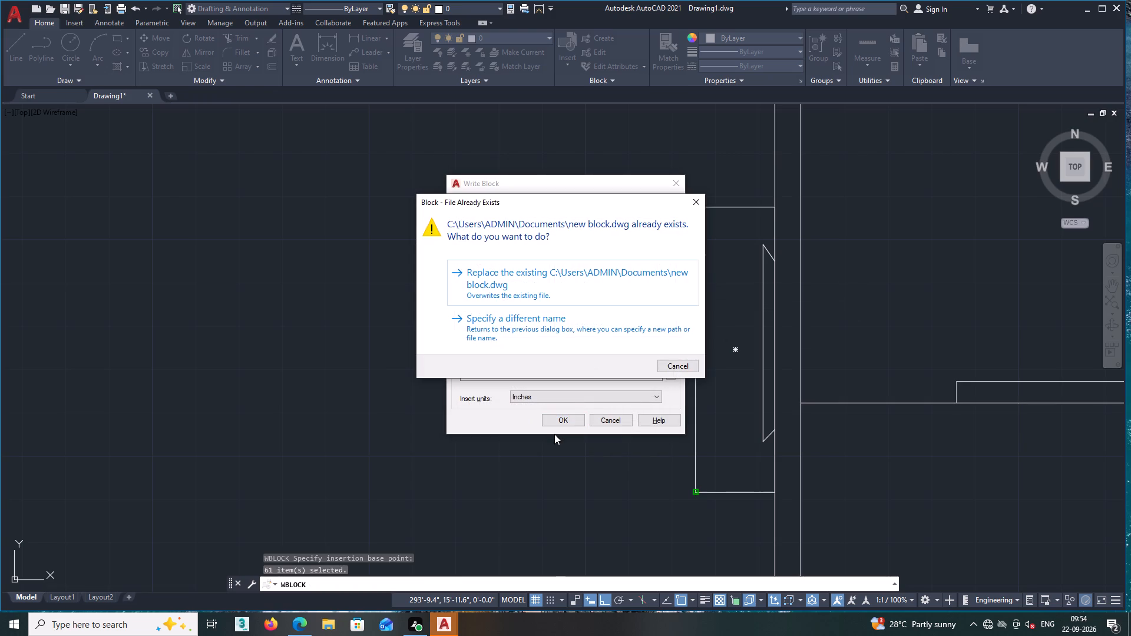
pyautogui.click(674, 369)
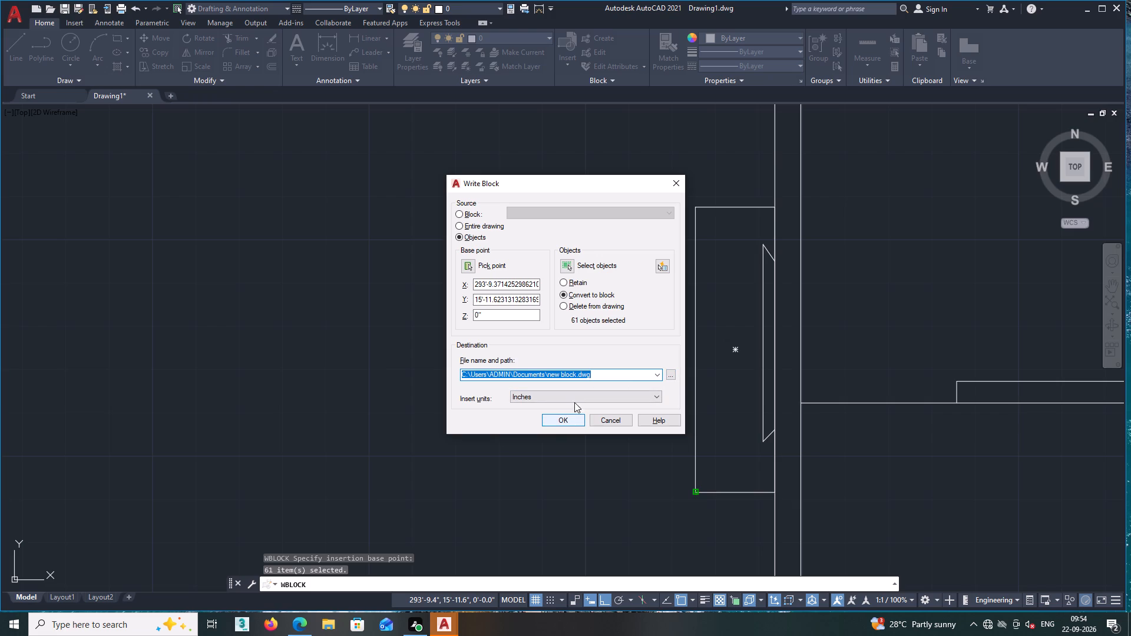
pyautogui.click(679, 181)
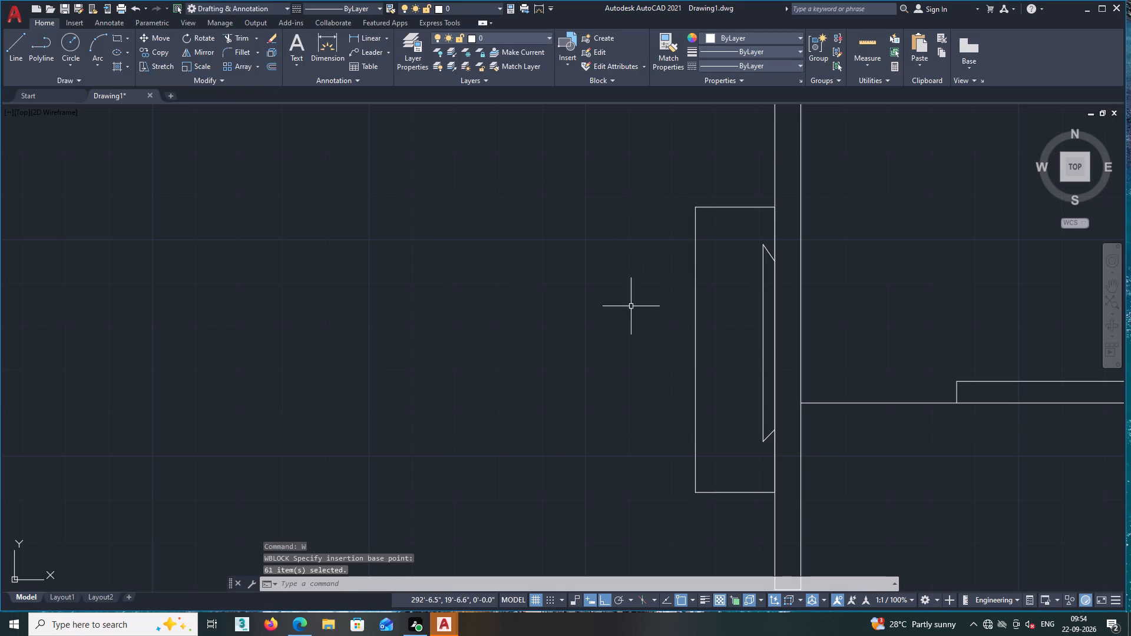
# Set up a Write Block with its base point at the rectangle's south-west corner and the rectangle and its three inner lines as objects.
pyautogui.press('w')
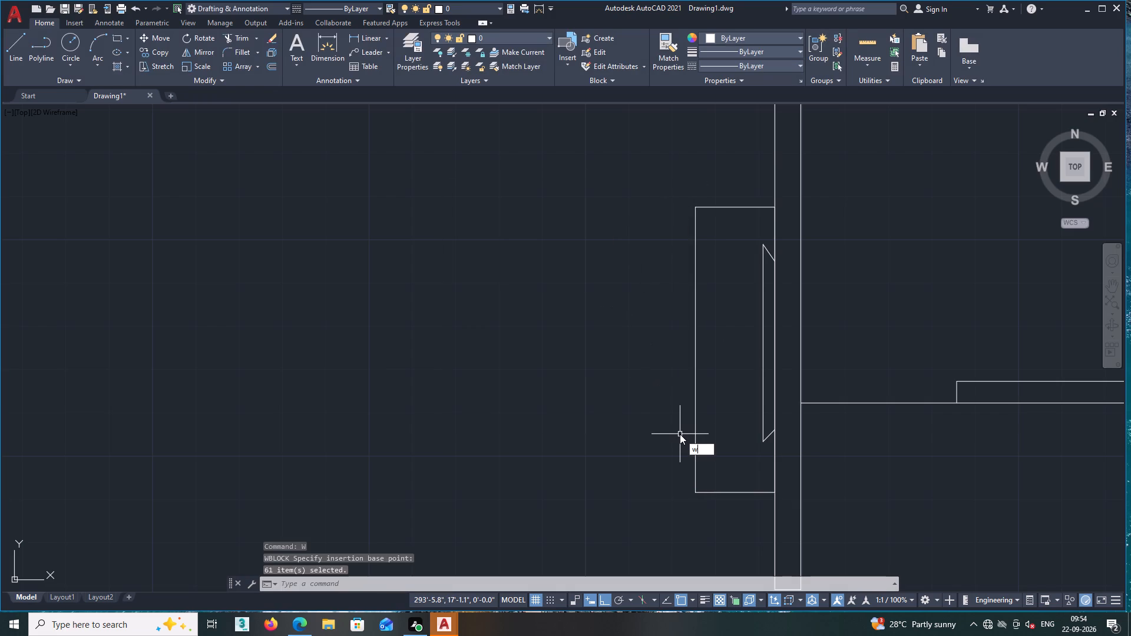
pyautogui.press('Return')
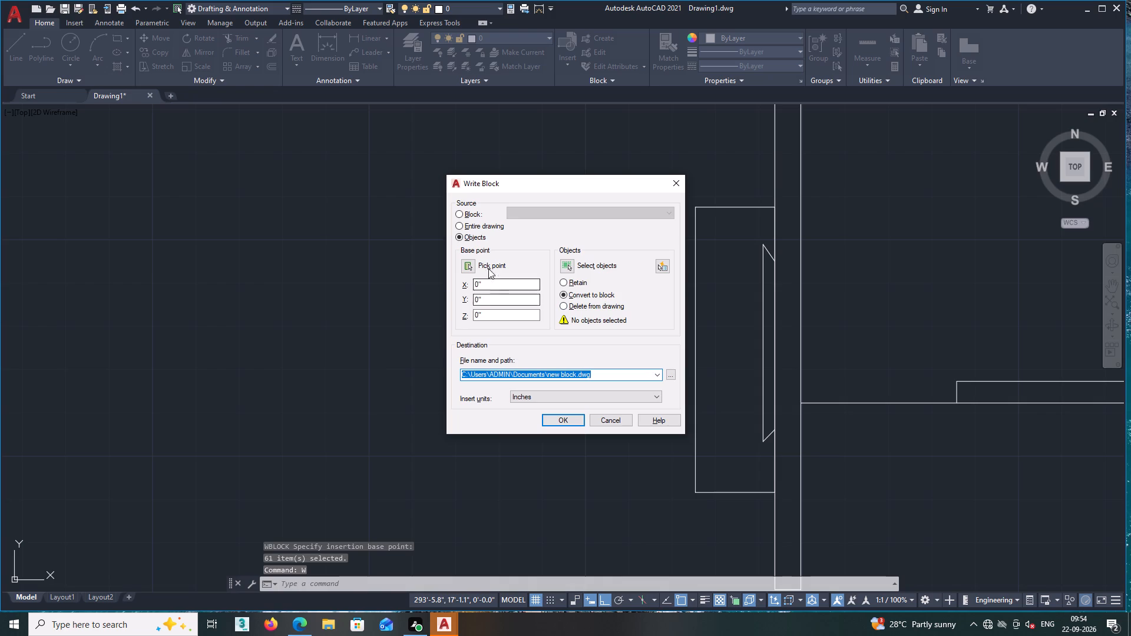
pyautogui.click(481, 266)
pyautogui.click(469, 265)
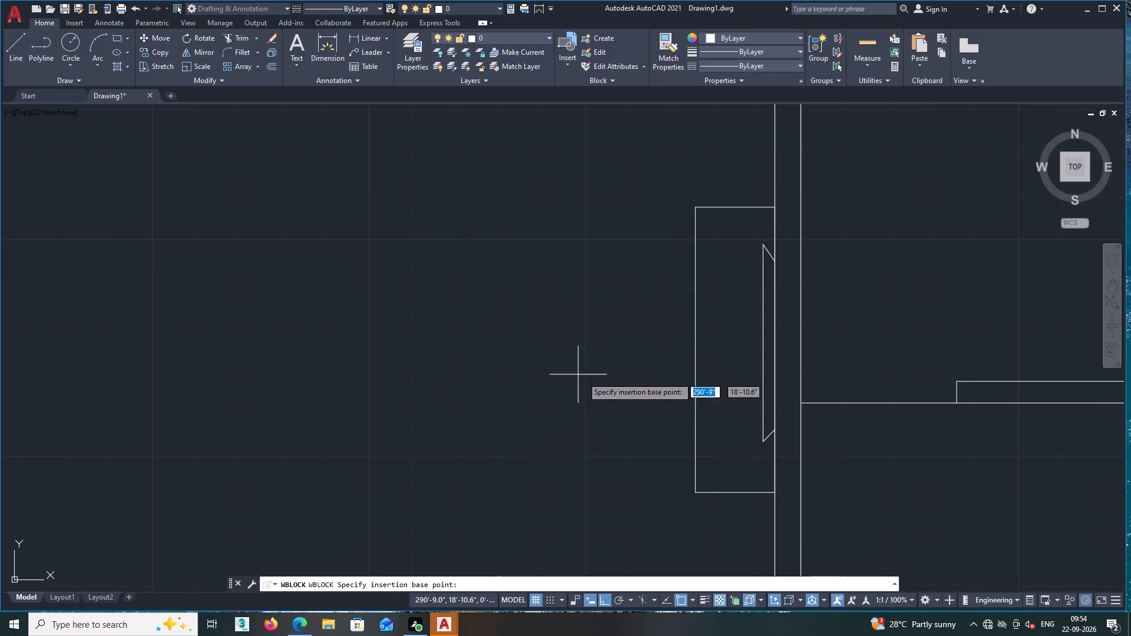
pyautogui.click(696, 493)
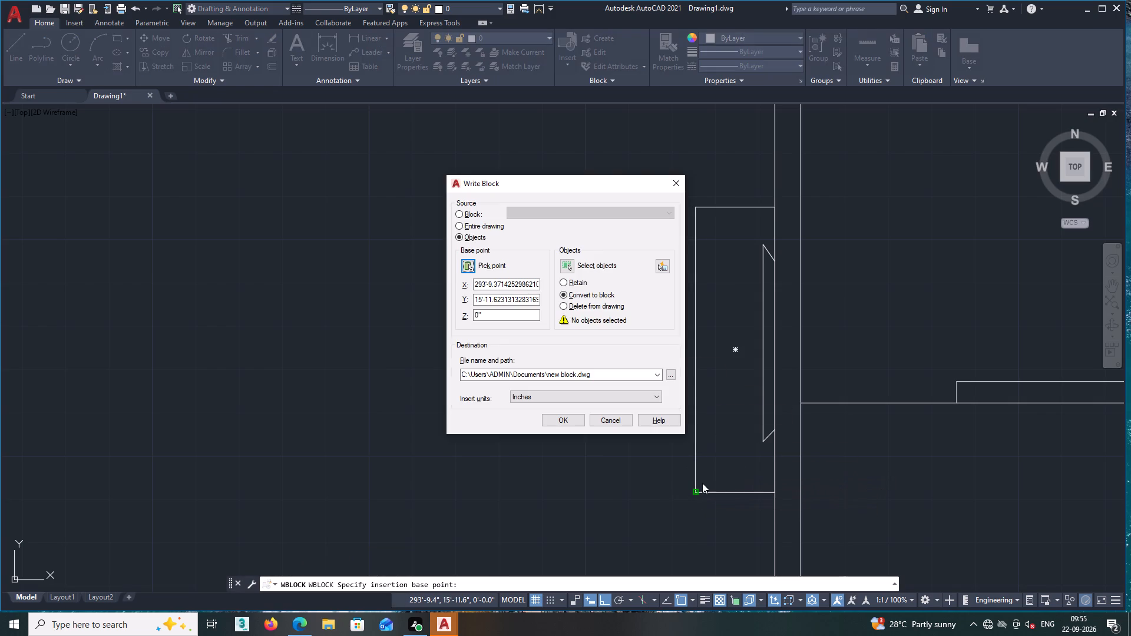
pyautogui.click(567, 264)
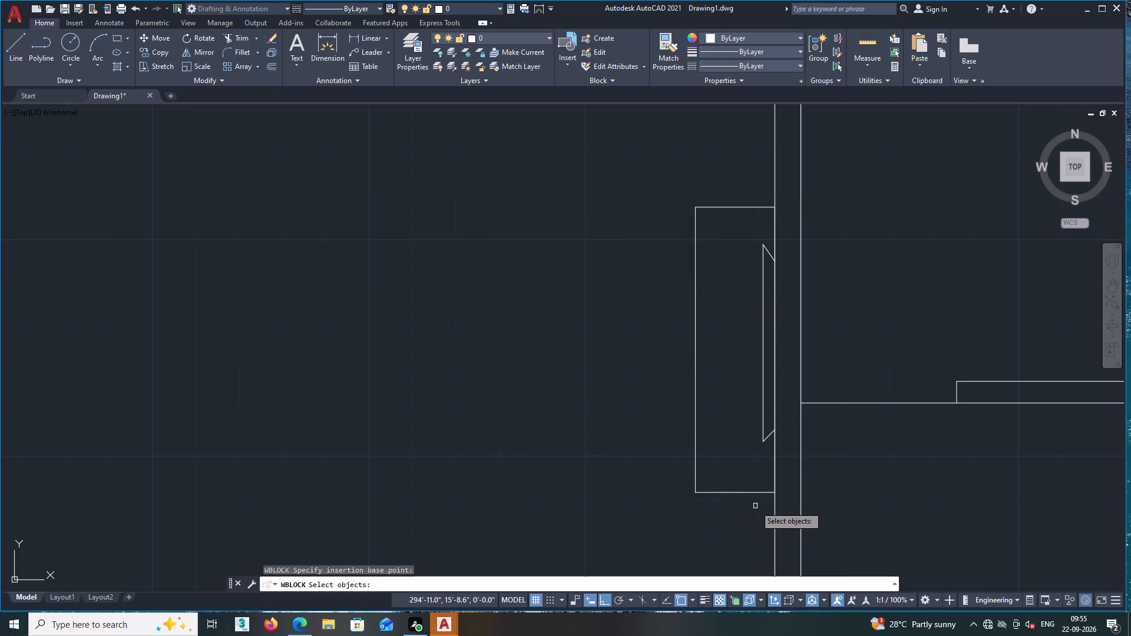
pyautogui.click(755, 506)
pyautogui.click(687, 198)
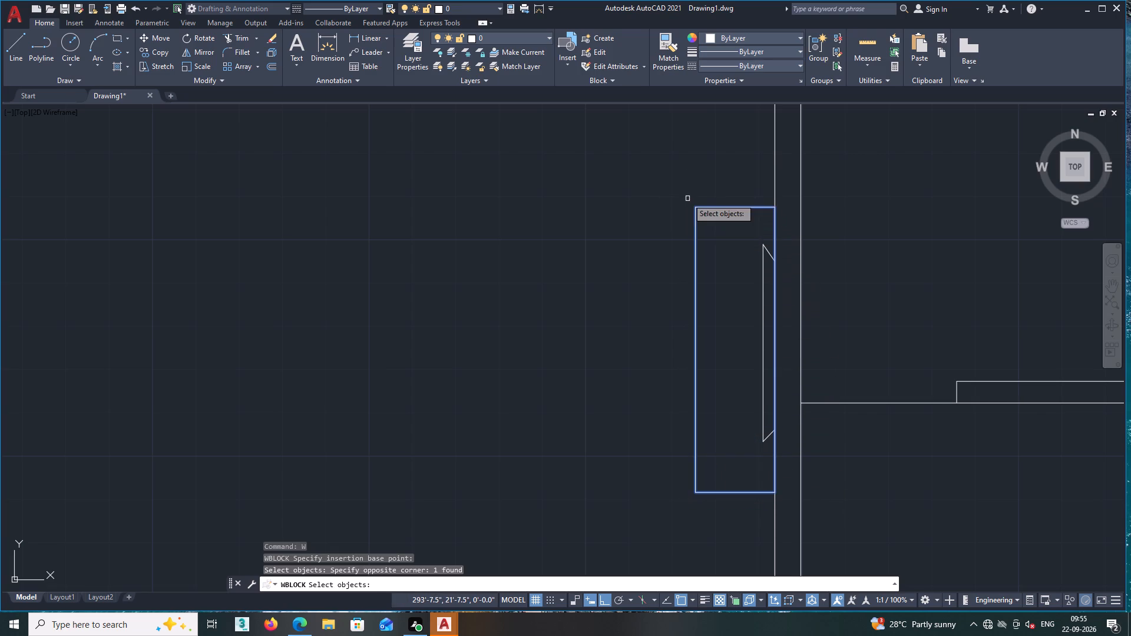
pyautogui.click(766, 360)
pyautogui.click(756, 335)
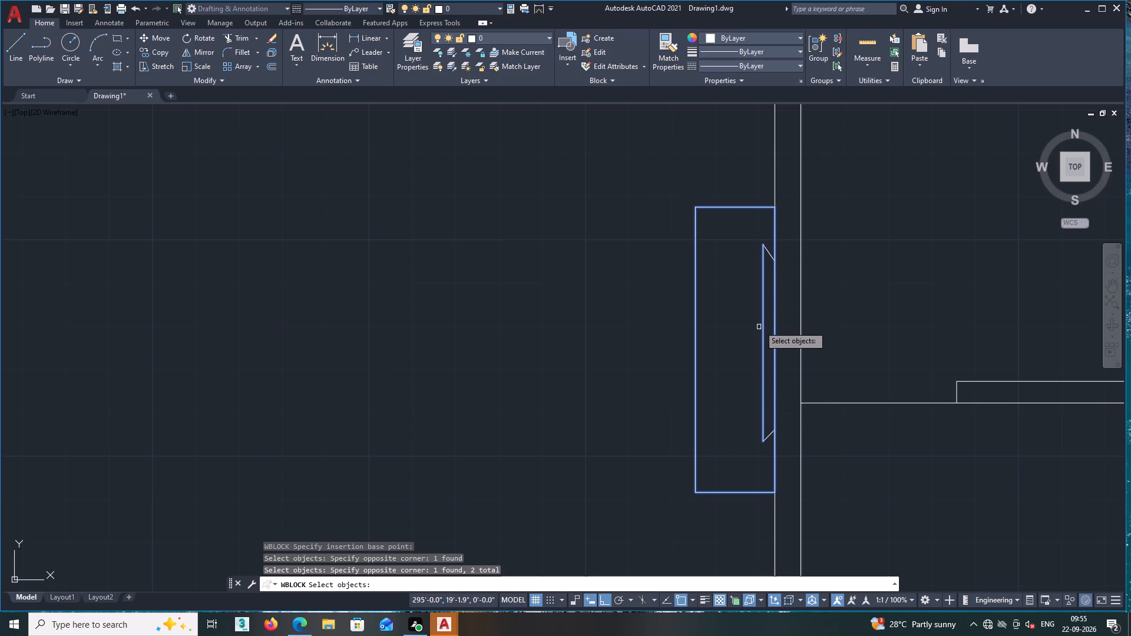
pyautogui.click(768, 252)
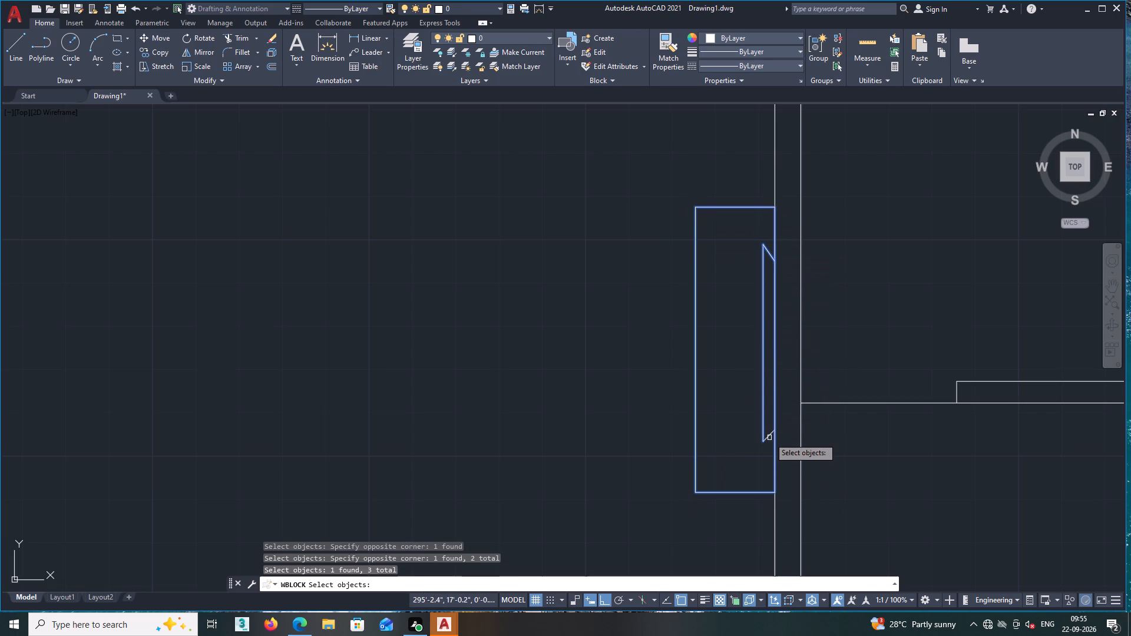
pyautogui.click(769, 435)
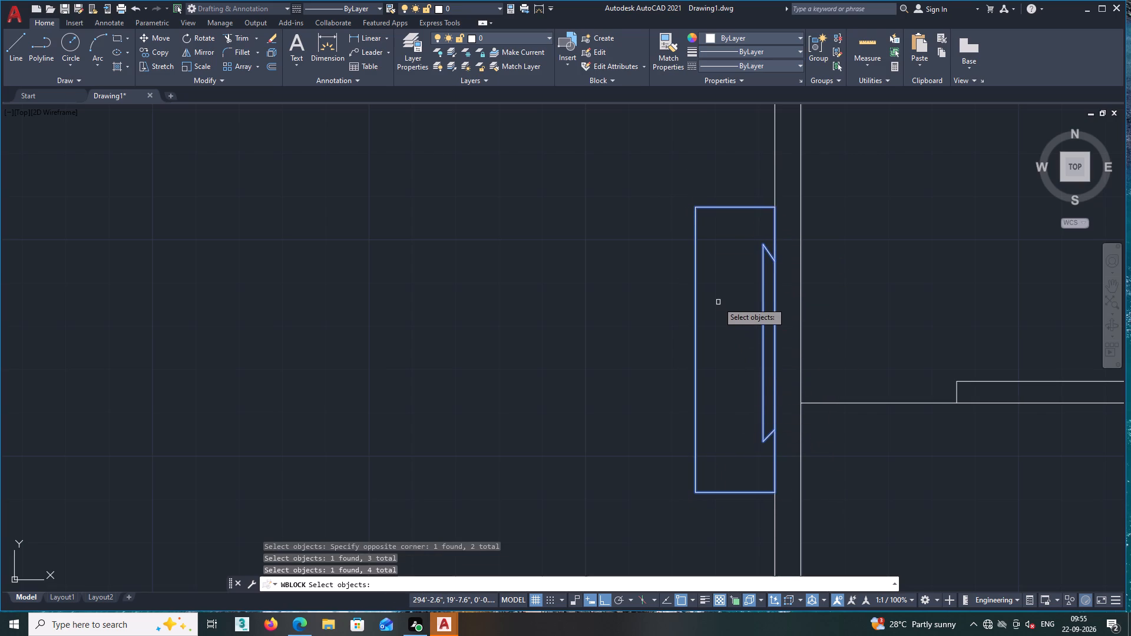
pyautogui.rightClick(722, 306)
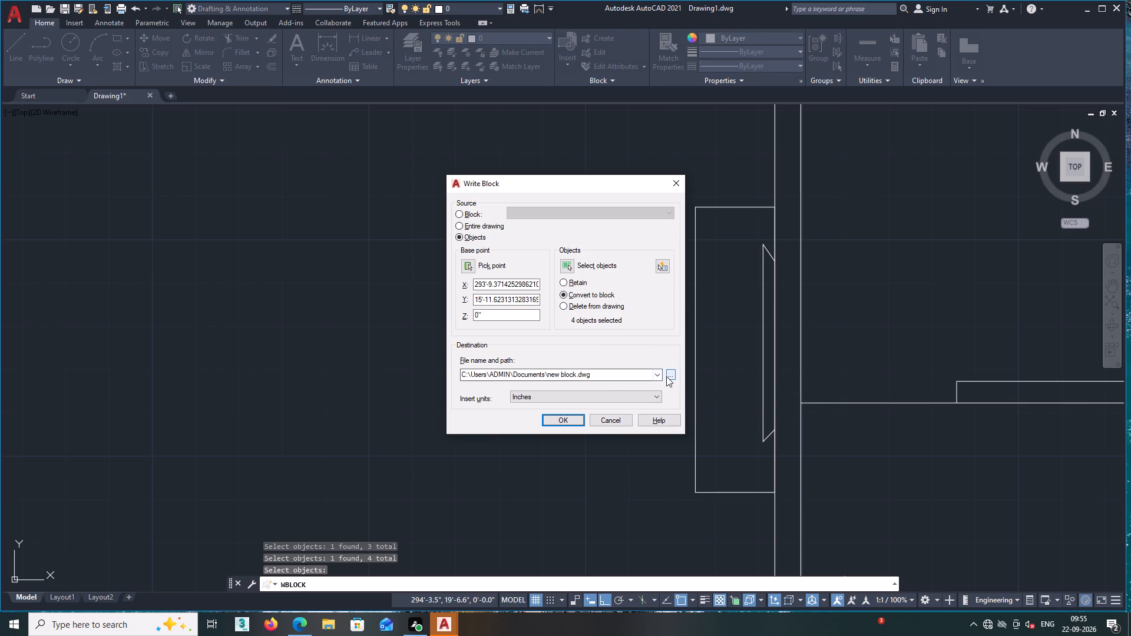
# Write the block out to the Documents folder as tv.dwg, converting the selected objects to a block.
pyautogui.click(632, 375)
pyautogui.press('BackSpace')
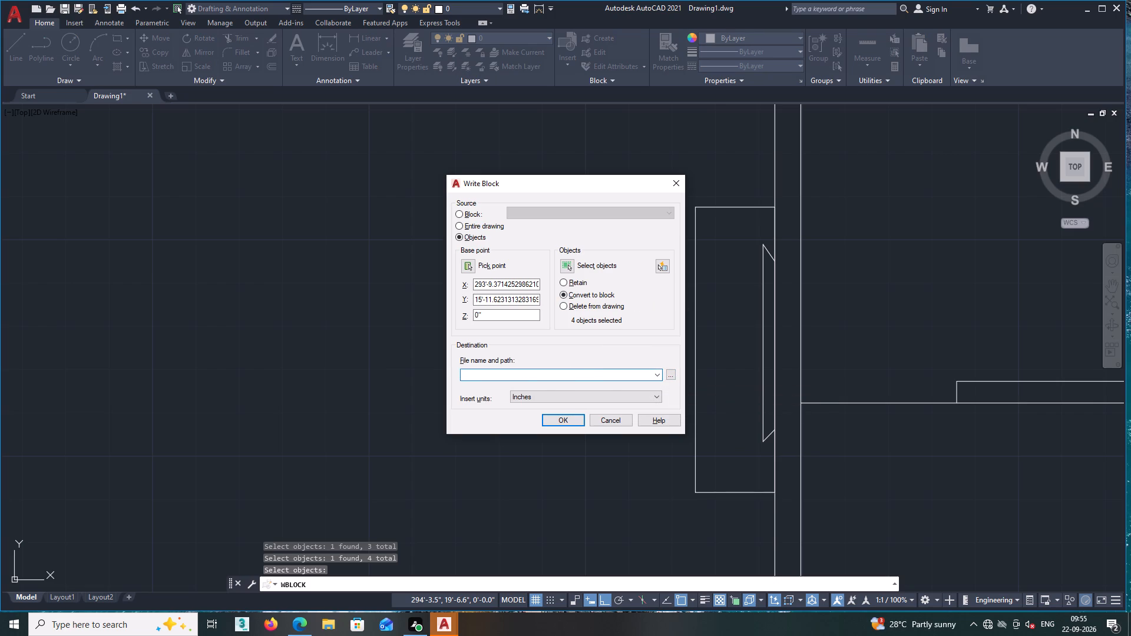
pyautogui.write('tv')
pyautogui.press('space')
pyautogui.click(672, 377)
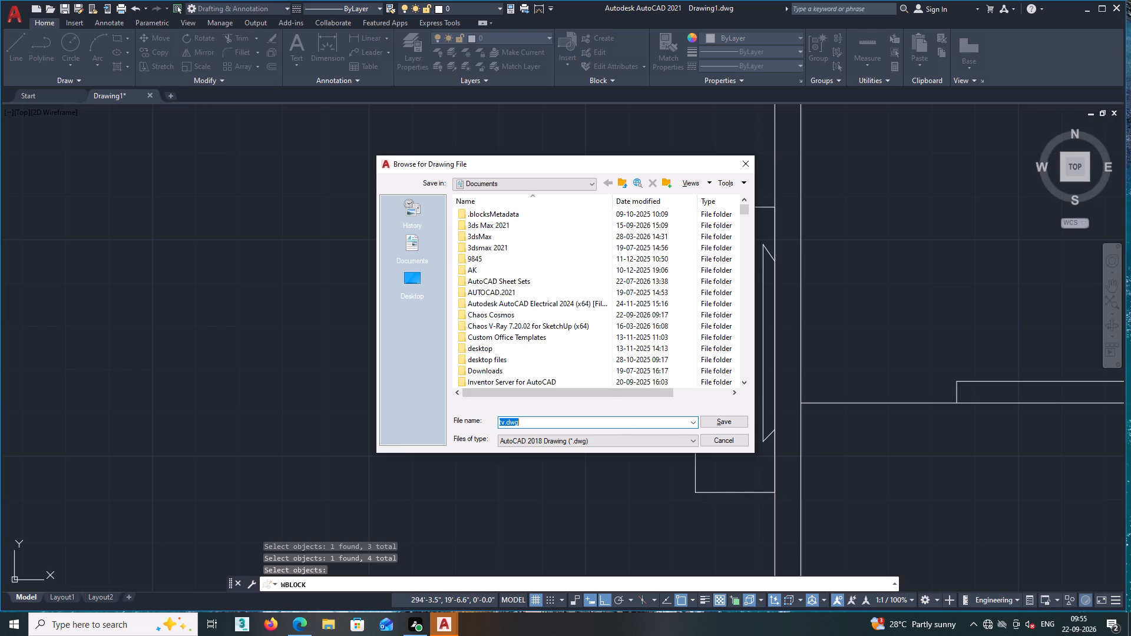
pyautogui.click(723, 419)
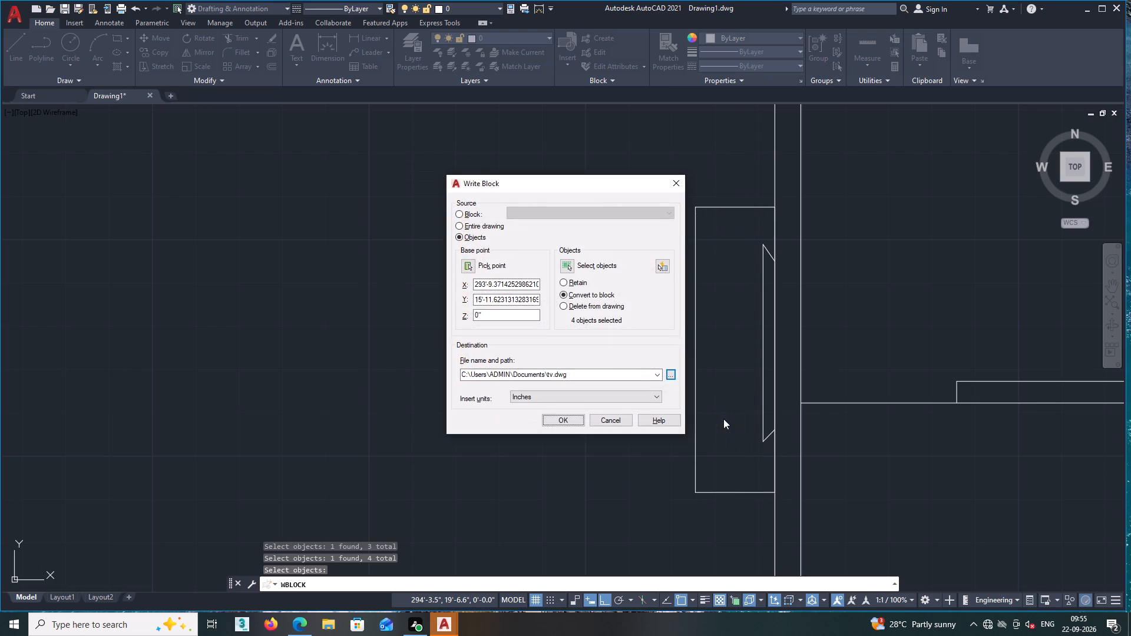
pyautogui.click(561, 417)
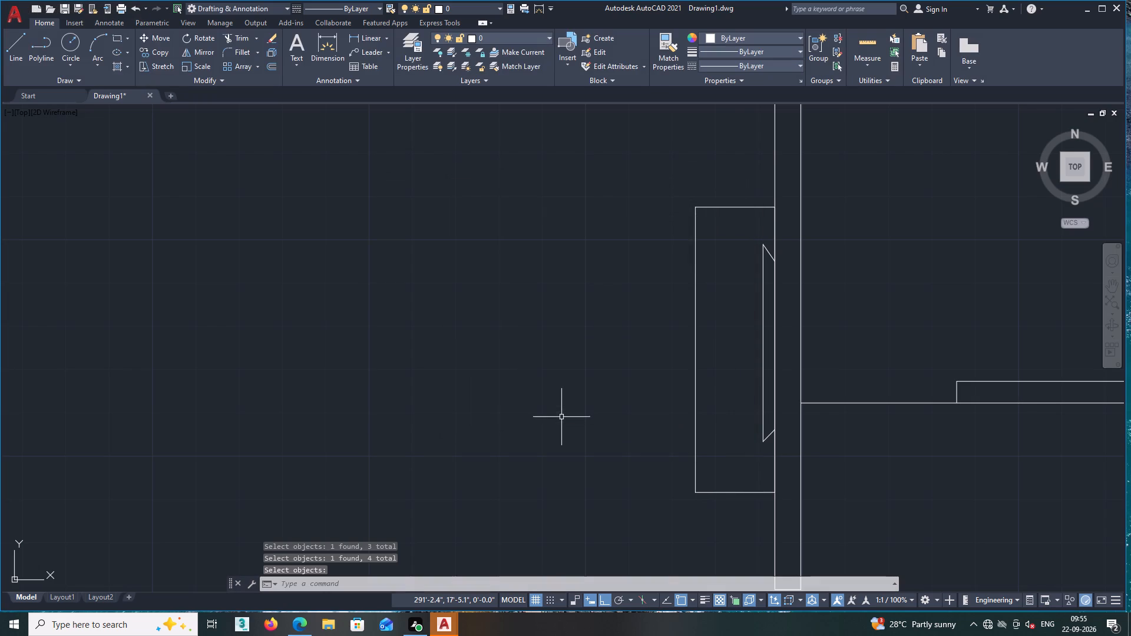
# Draw an 8' polyline along the north wall face of the small east room, from the free-ended partition to the outer wall.
pyautogui.scroll(-2, 627, 444)
pyautogui.moveTo(627, 446); pyautogui.dragTo(650, 418, button='middle')
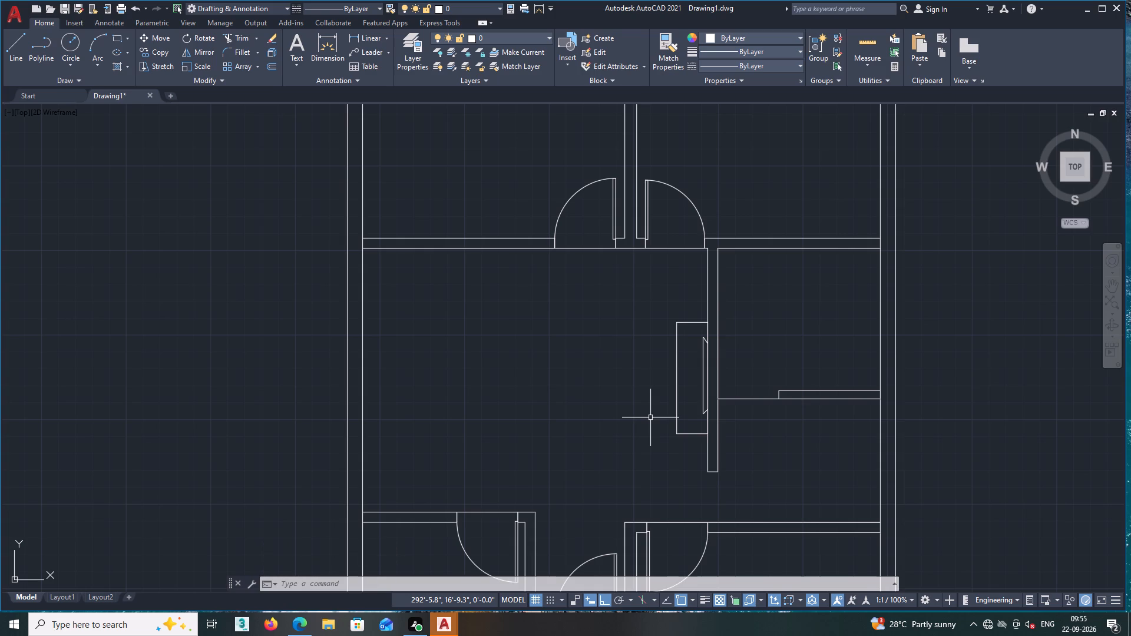
pyautogui.scroll(-2, 670, 423)
pyautogui.moveTo(747, 436); pyautogui.dragTo(545, 446, button='middle')
pyautogui.moveTo(544, 448); pyautogui.dragTo(546, 454, button='middle')
pyautogui.click(34, 46)
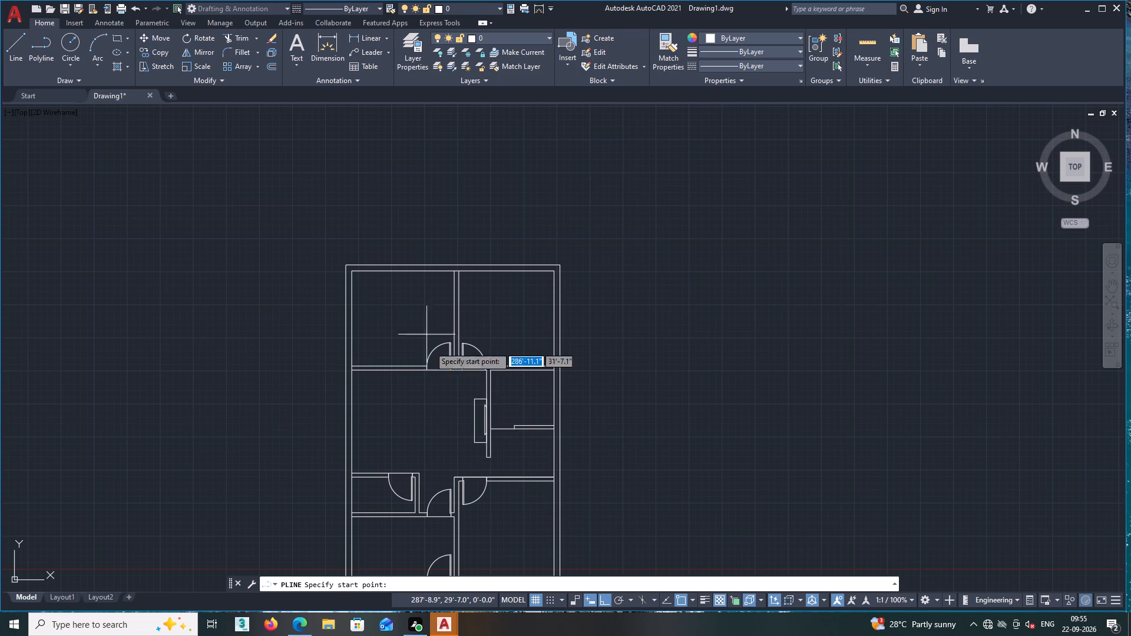
pyautogui.moveTo(531, 456); pyautogui.dragTo(546, 448, button='middle')
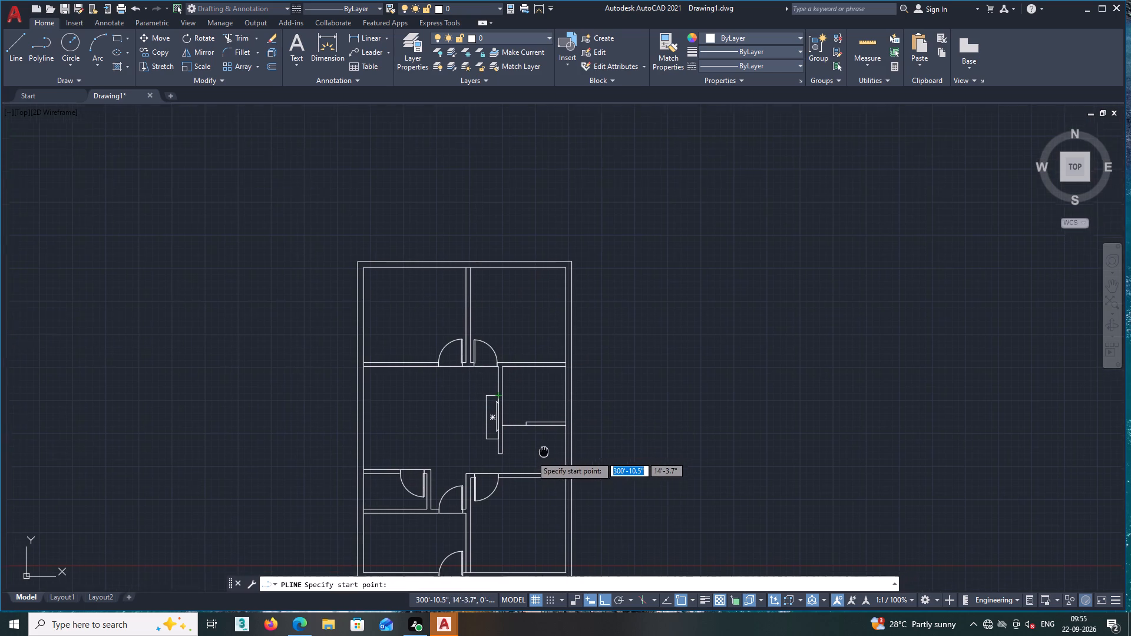
pyautogui.moveTo(546, 448); pyautogui.dragTo(551, 431, button='middle')
pyautogui.scroll(2, 545, 375)
pyautogui.moveTo(540, 371); pyautogui.dragTo(492, 413, button='middle')
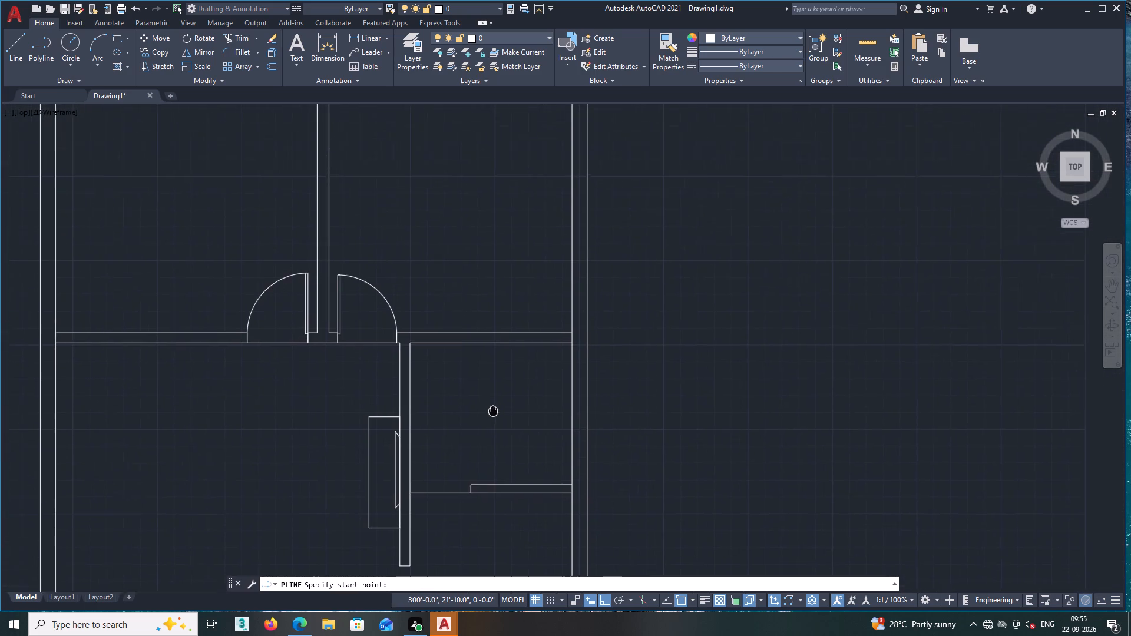
pyautogui.moveTo(492, 413); pyautogui.dragTo(472, 441, button='middle')
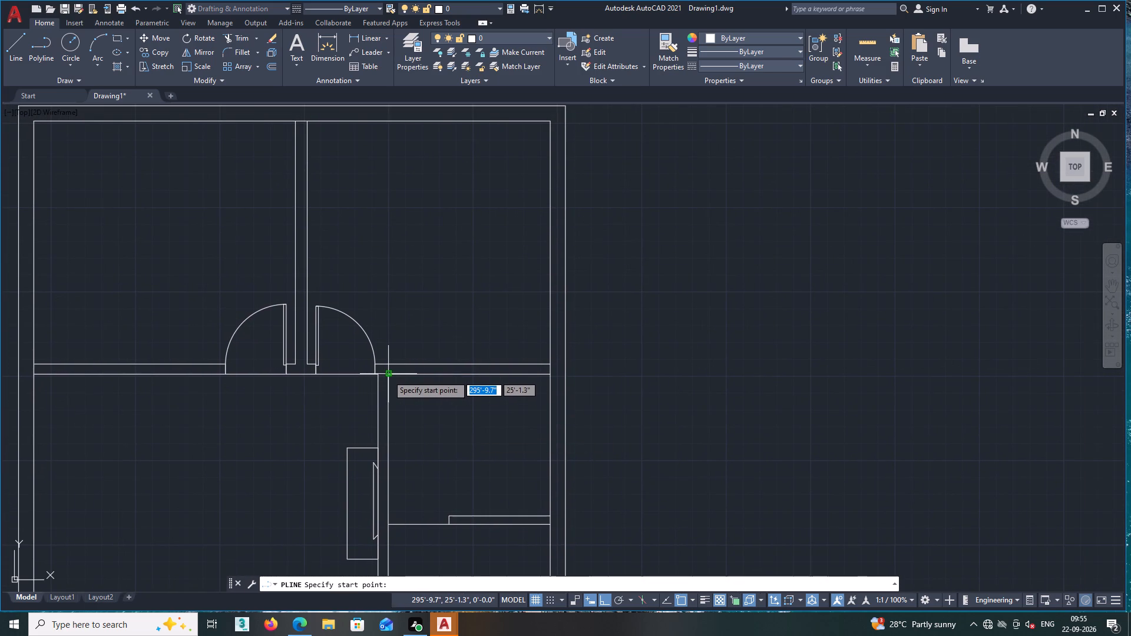
pyautogui.click(387, 373)
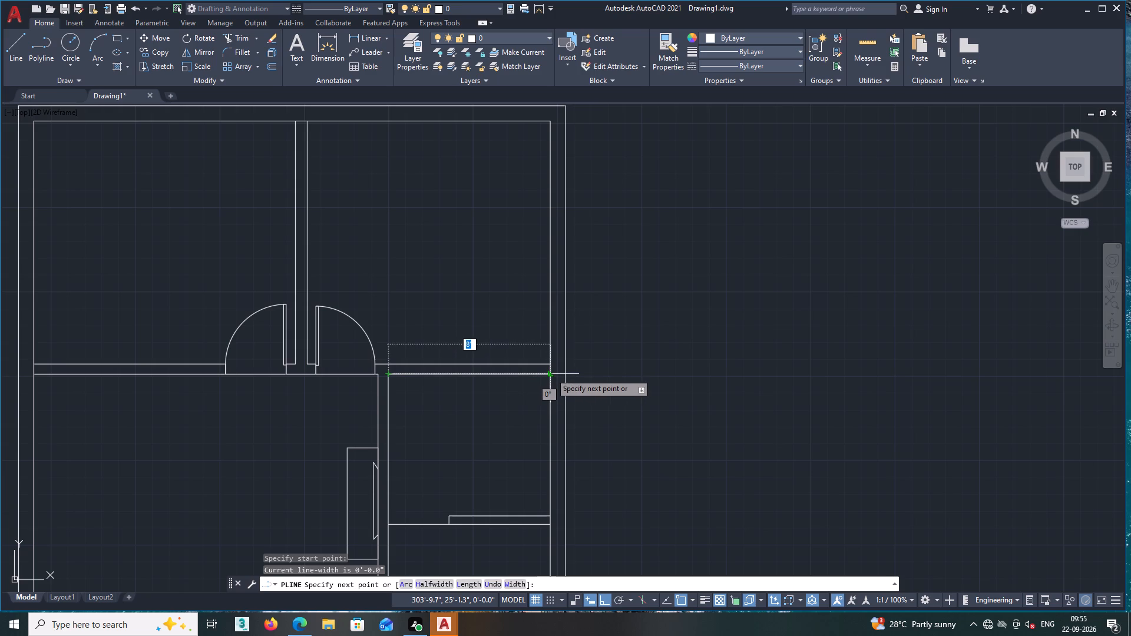
pyautogui.click(551, 373)
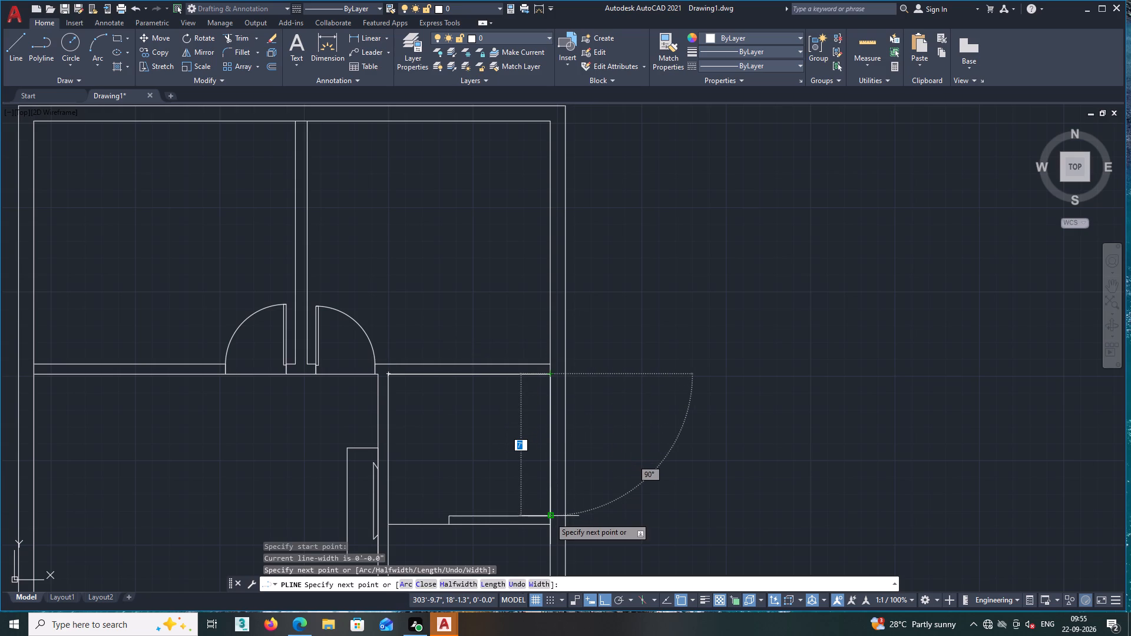
pyautogui.press('Escape')
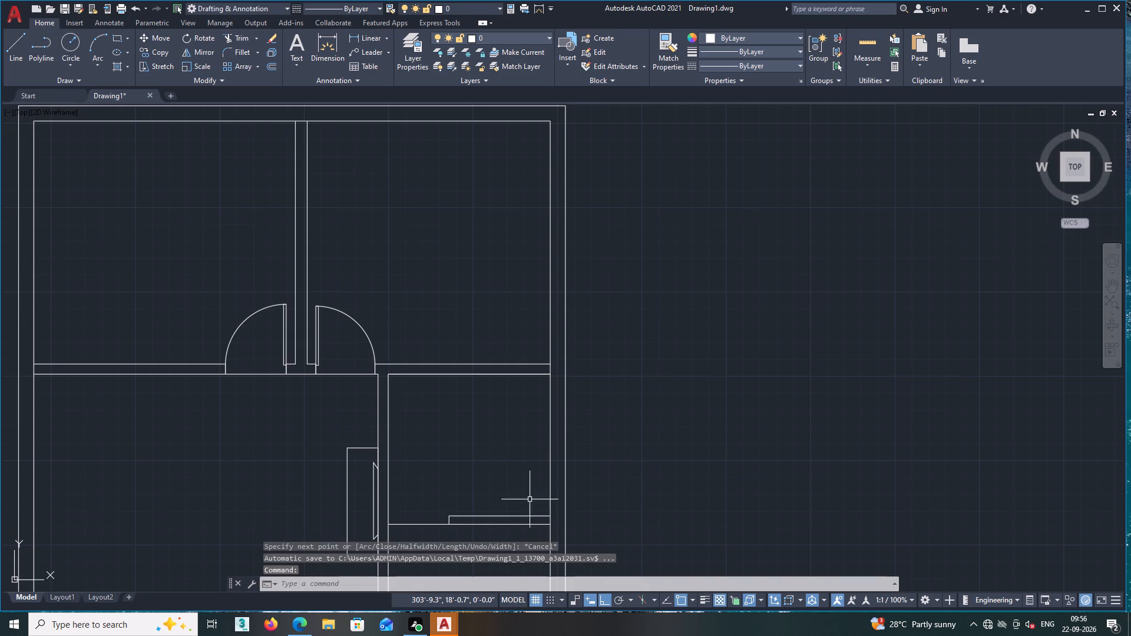
# Offset the small east room's north polyline south and the outer wall's inner east face west, each by 2'.
pyautogui.click(276, 69)
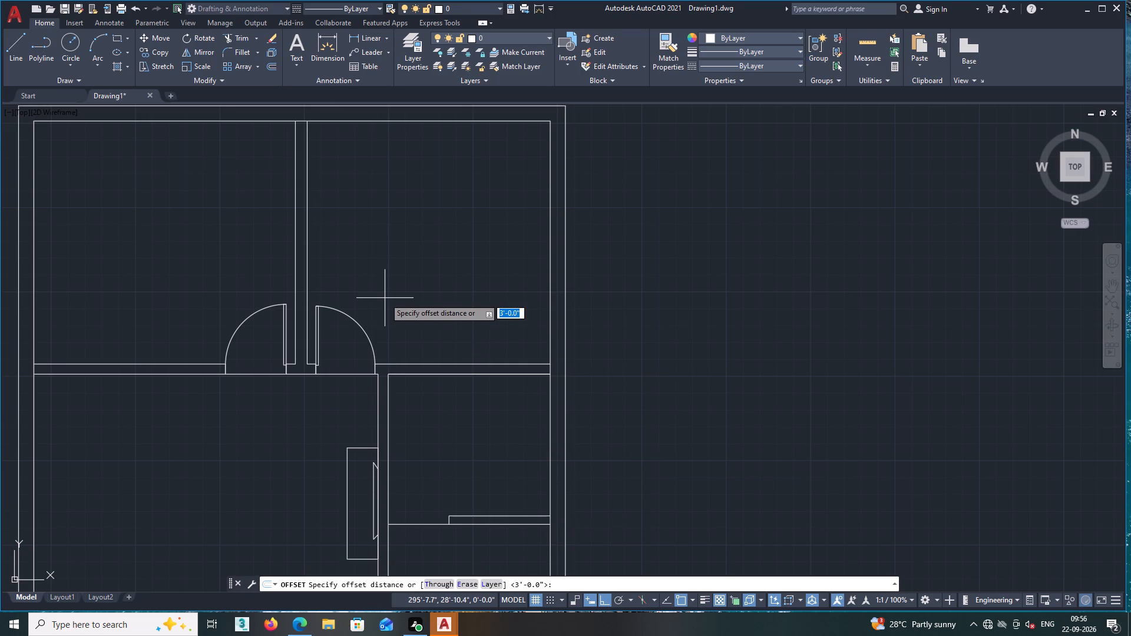
pyautogui.write("2'")
pyautogui.press('Return')
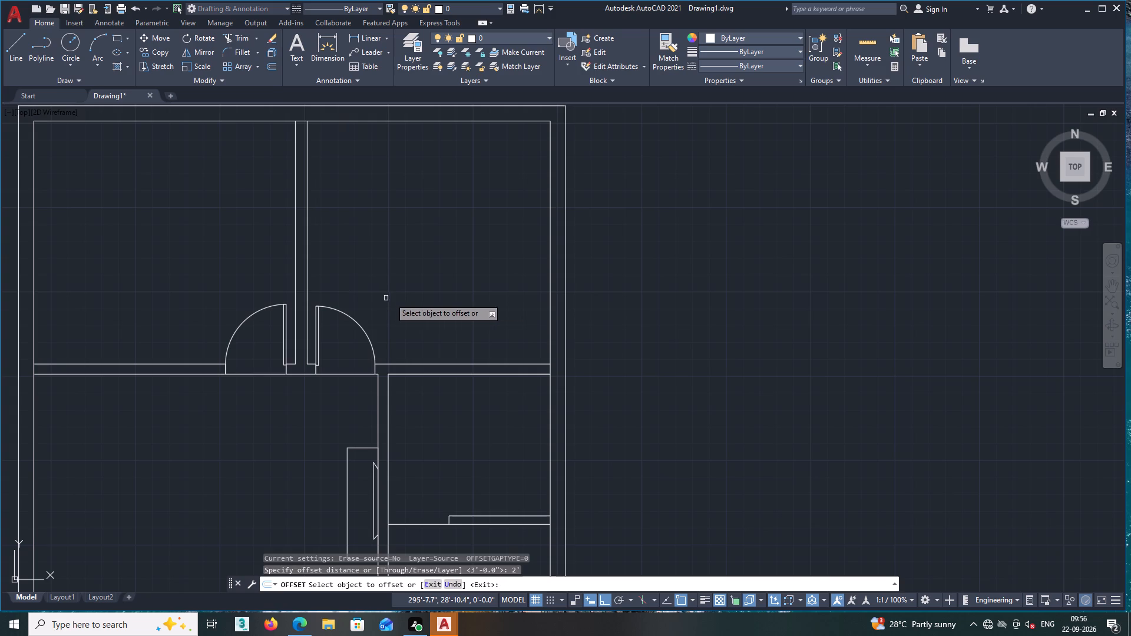
pyautogui.click(446, 372)
pyautogui.click(450, 396)
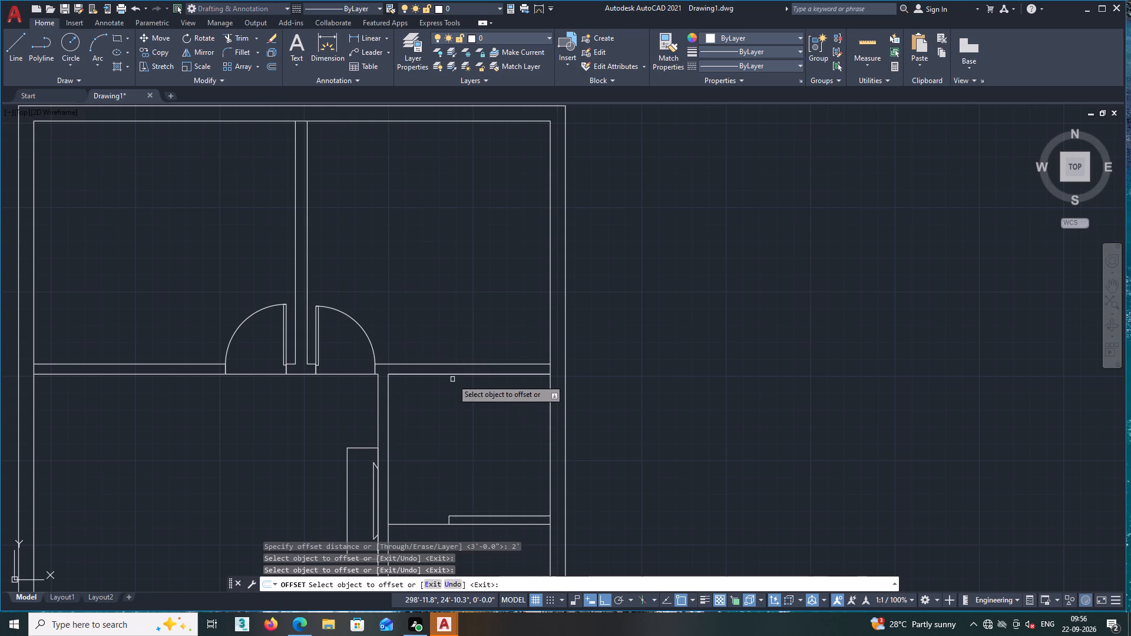
pyautogui.click(453, 375)
pyautogui.click(452, 403)
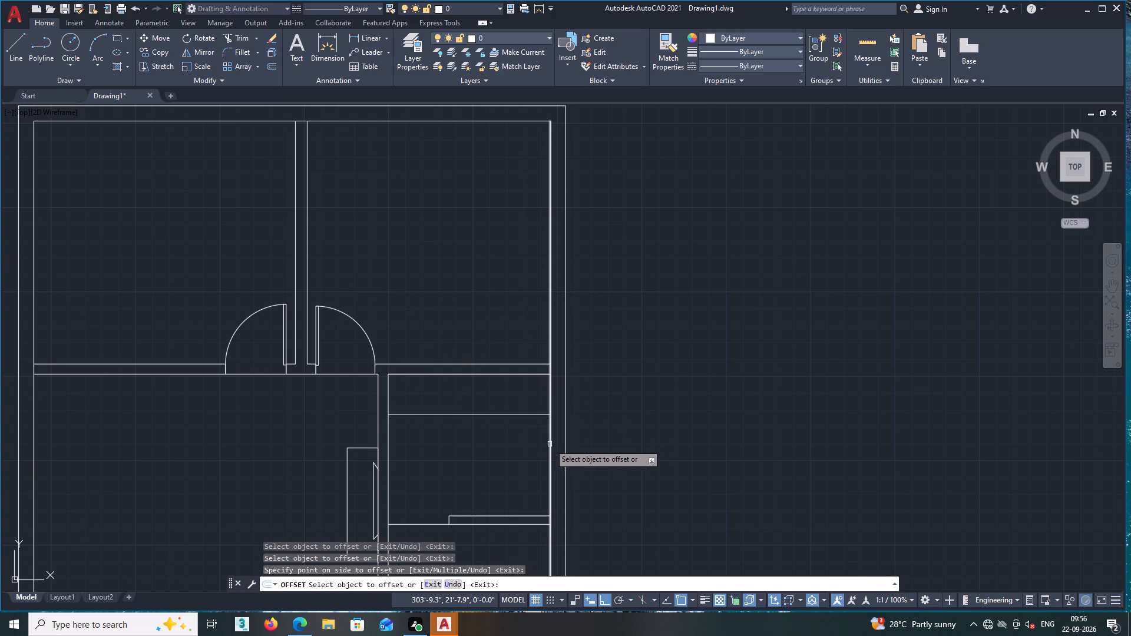
pyautogui.click(550, 444)
pyautogui.click(535, 445)
pyautogui.scroll(-2, 534, 442)
pyautogui.moveTo(534, 442); pyautogui.dragTo(563, 393, button='middle')
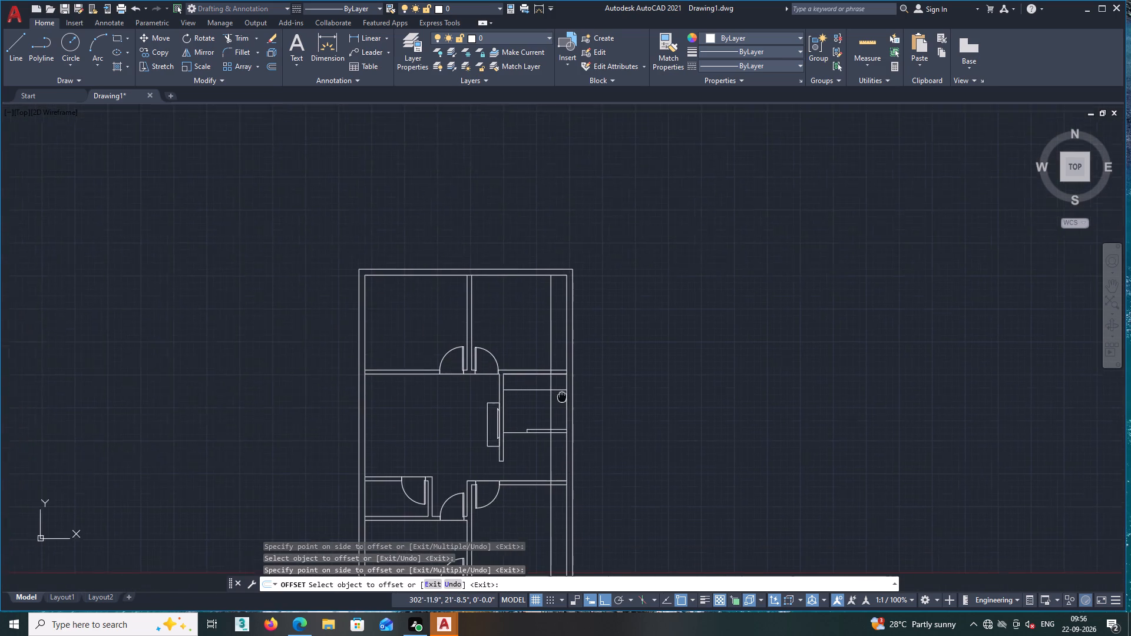
pyautogui.moveTo(563, 393); pyautogui.dragTo(564, 392, button='middle')
pyautogui.press('space')
# Trim the two offset lines in the small east room into an L-shaped counter edge ending at the room's south partition.
pyautogui.write('tr')
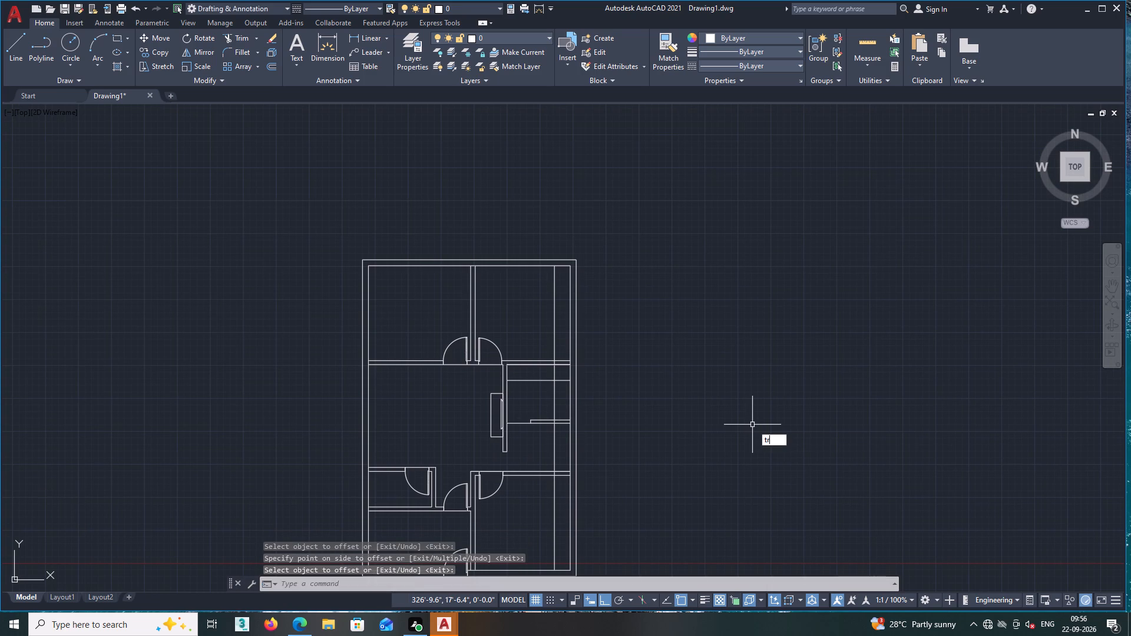
pyautogui.press('Return')
pyautogui.scroll(2, 531, 390)
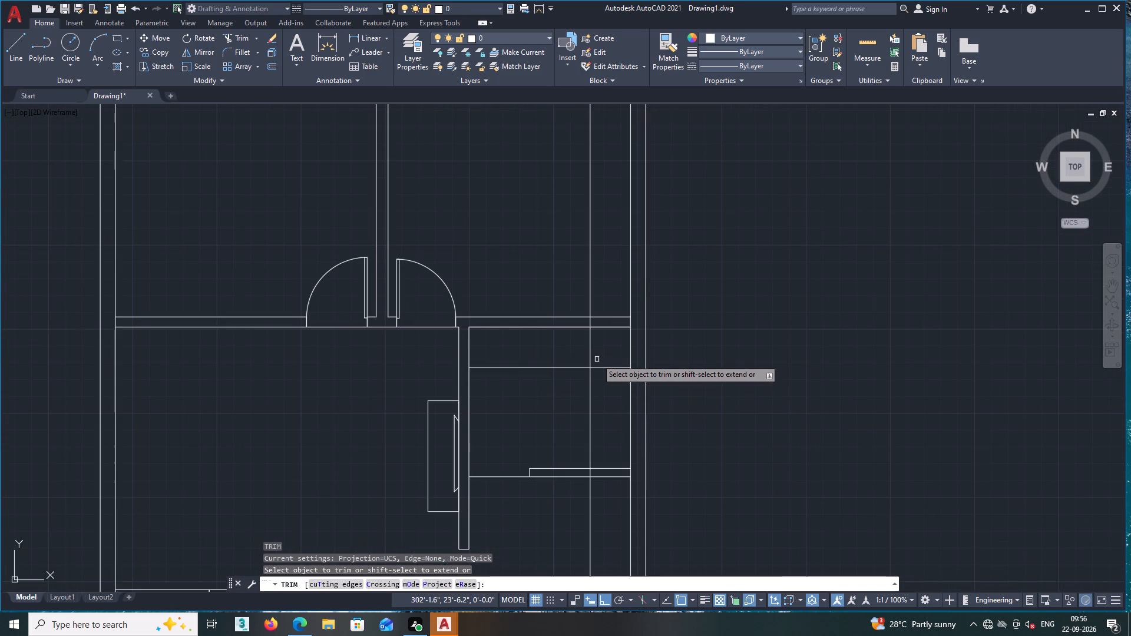
pyautogui.click(596, 359)
pyautogui.click(584, 357)
pyautogui.doubleClick(601, 354)
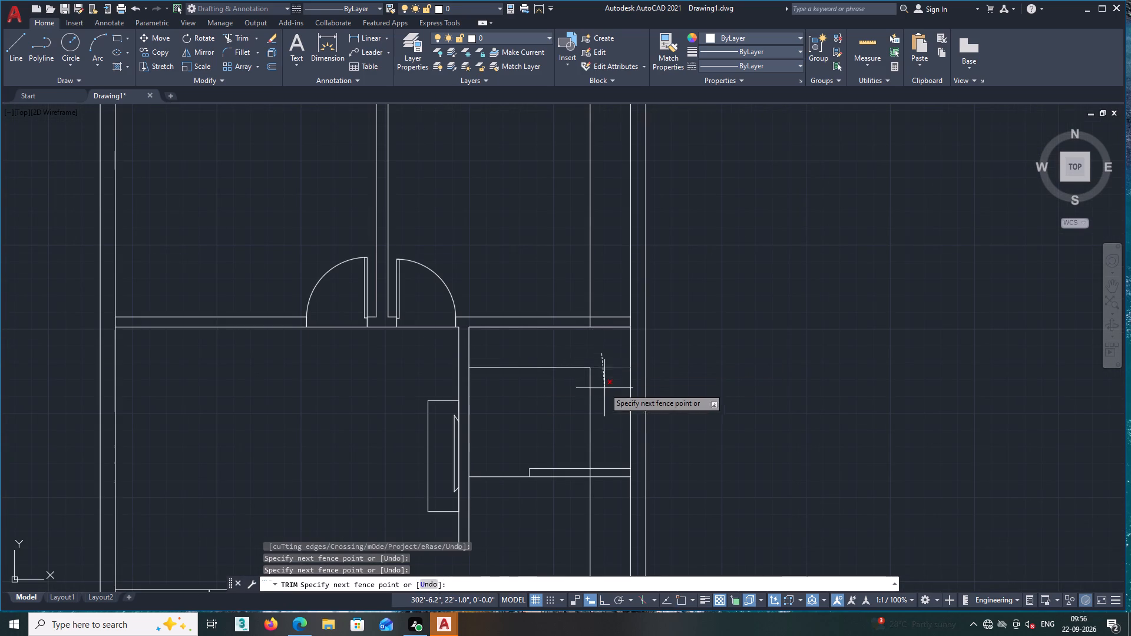
pyautogui.click(604, 388)
pyautogui.moveTo(607, 444); pyautogui.dragTo(609, 422, button='middle')
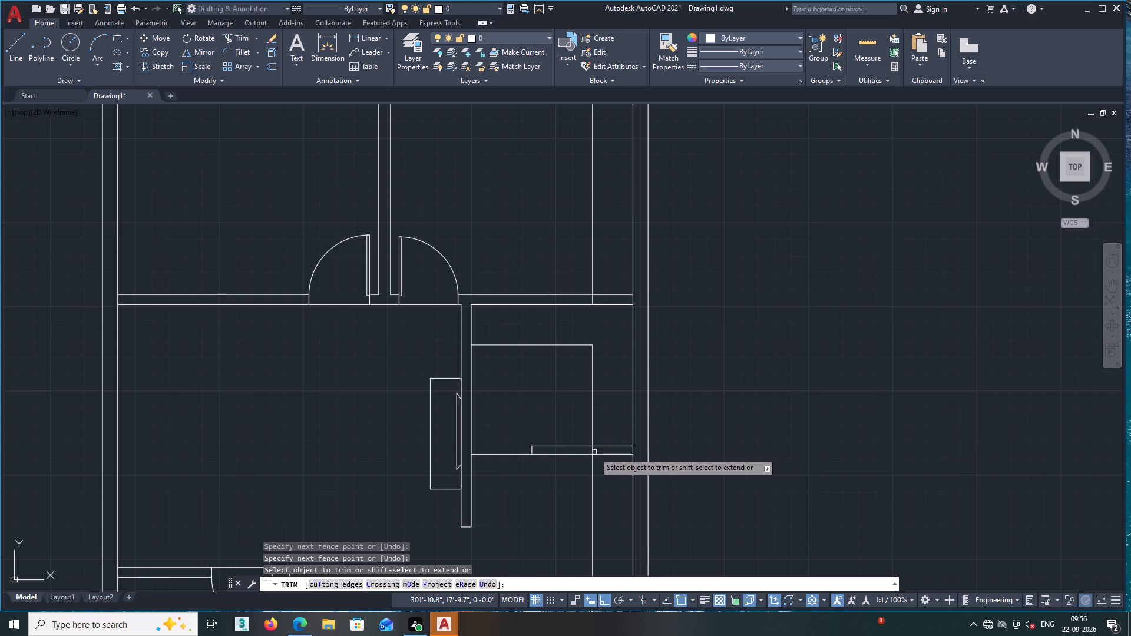
pyautogui.scroll(3, 595, 452)
pyautogui.click(595, 452)
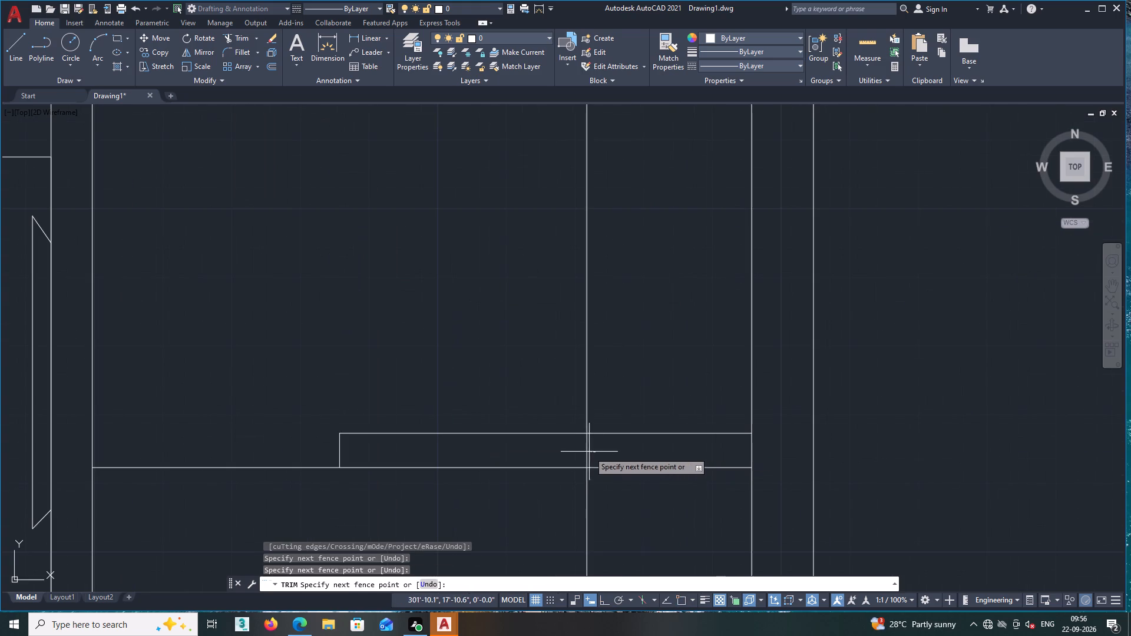
pyautogui.click(584, 453)
pyautogui.scroll(-2, 598, 445)
pyautogui.moveTo(613, 327); pyautogui.dragTo(611, 344, button='middle')
pyautogui.scroll(-1, 610, 341)
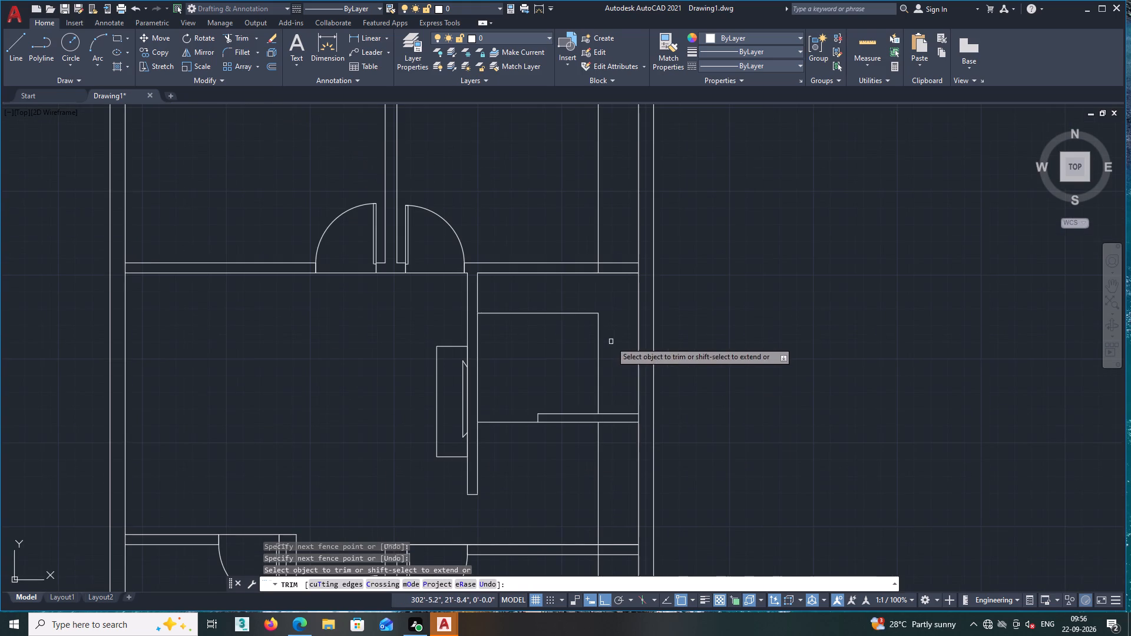
pyautogui.moveTo(611, 455); pyautogui.dragTo(624, 409, button='middle')
pyautogui.press('space')
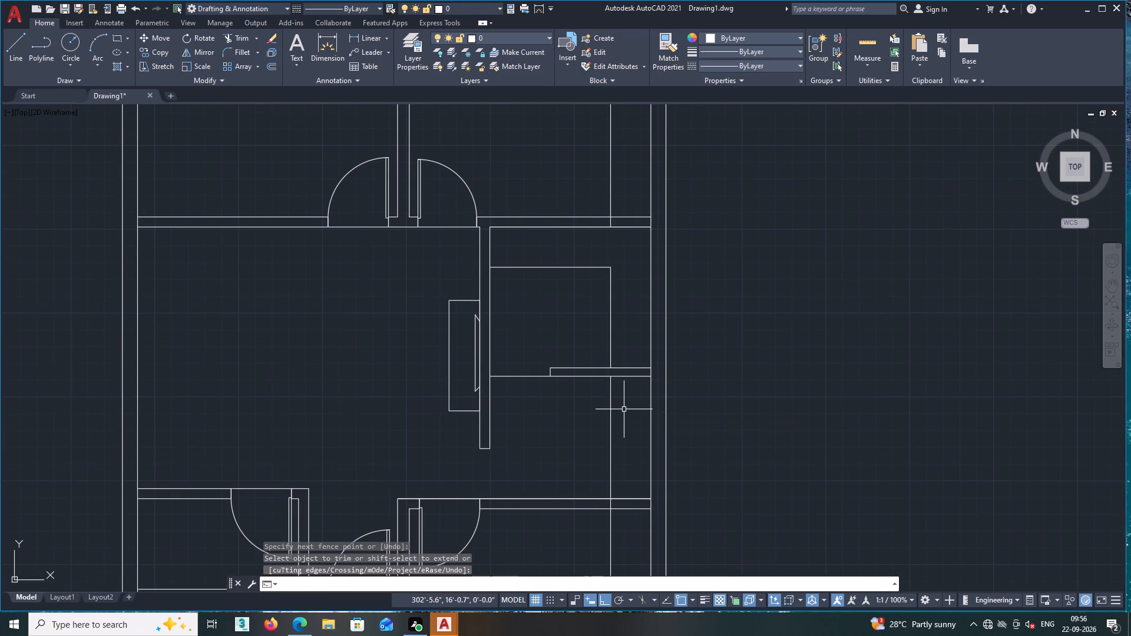
# Erase the leftover pieces of the vertical offset line north and south of the small east room.
pyautogui.click(623, 412)
pyautogui.click(580, 418)
pyautogui.click(635, 180)
pyautogui.click(593, 173)
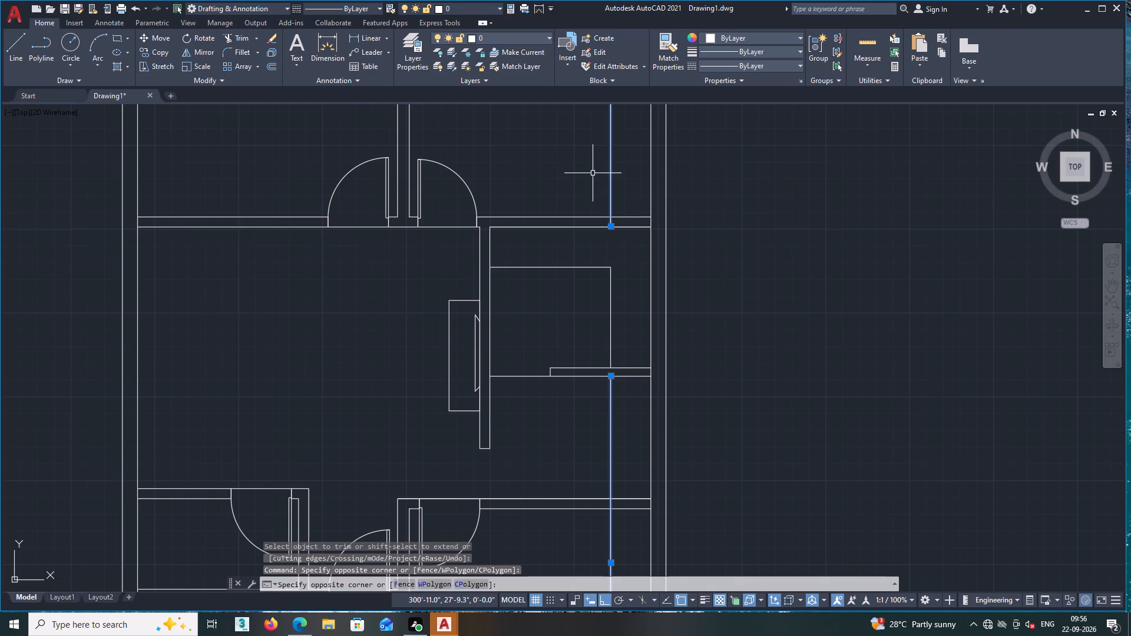
pyautogui.scroll(-2, 593, 173)
pyautogui.moveTo(597, 184); pyautogui.dragTo(602, 311, button='middle')
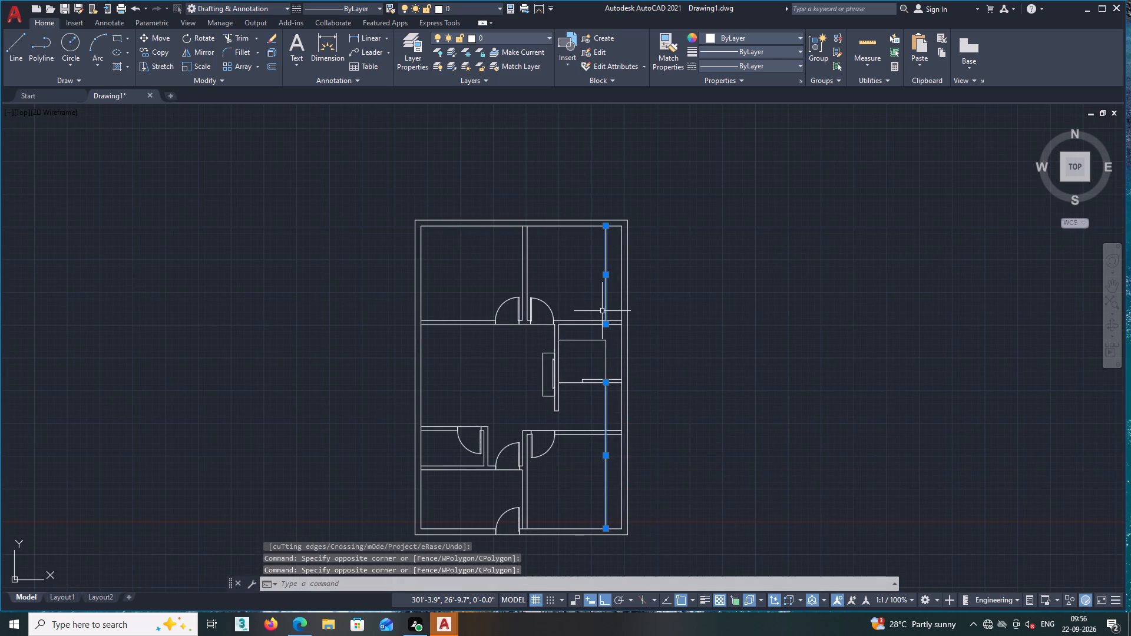
pyautogui.press('Delete')
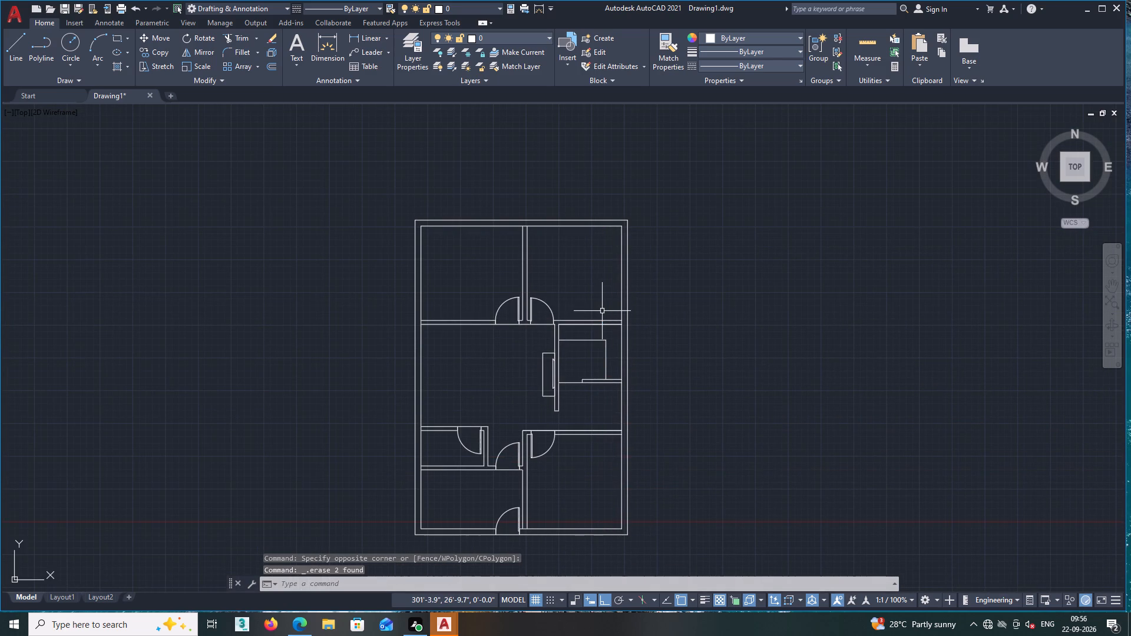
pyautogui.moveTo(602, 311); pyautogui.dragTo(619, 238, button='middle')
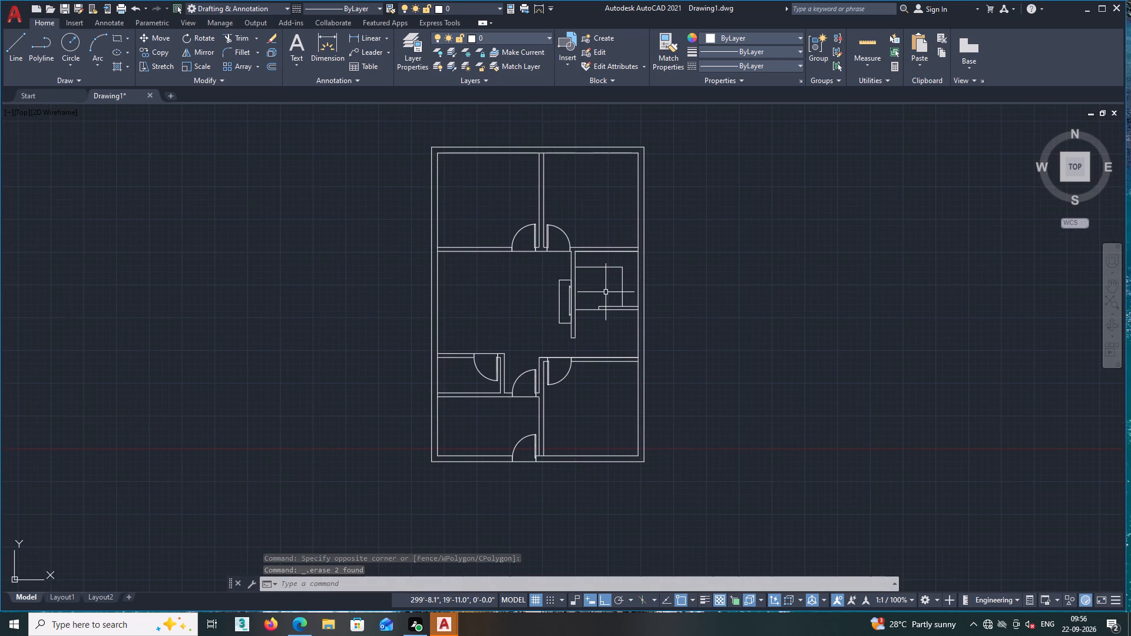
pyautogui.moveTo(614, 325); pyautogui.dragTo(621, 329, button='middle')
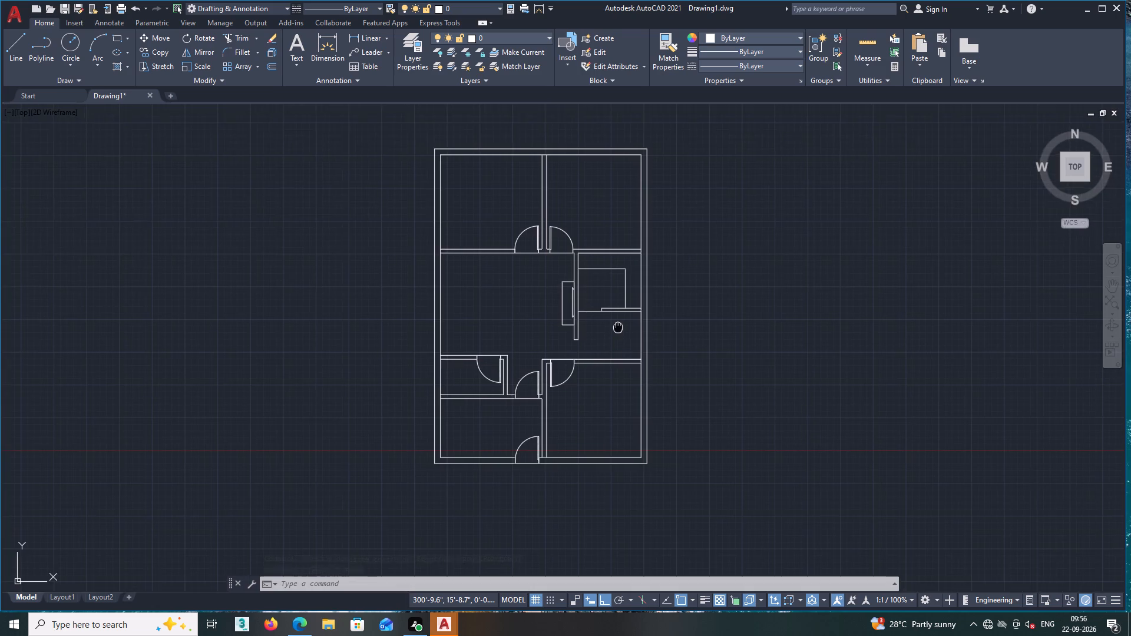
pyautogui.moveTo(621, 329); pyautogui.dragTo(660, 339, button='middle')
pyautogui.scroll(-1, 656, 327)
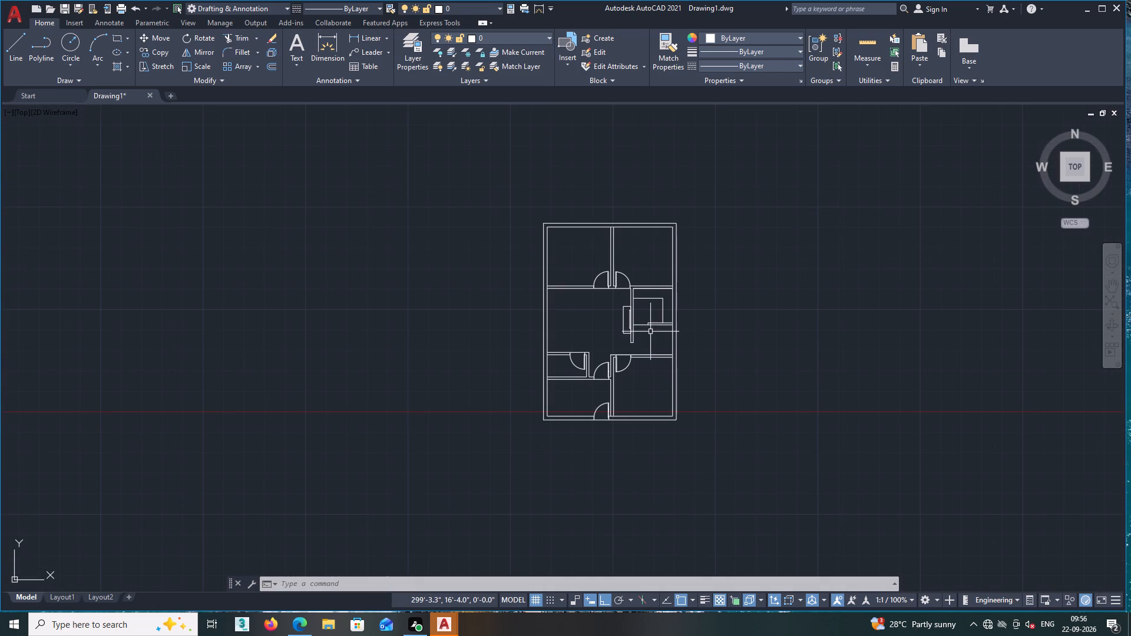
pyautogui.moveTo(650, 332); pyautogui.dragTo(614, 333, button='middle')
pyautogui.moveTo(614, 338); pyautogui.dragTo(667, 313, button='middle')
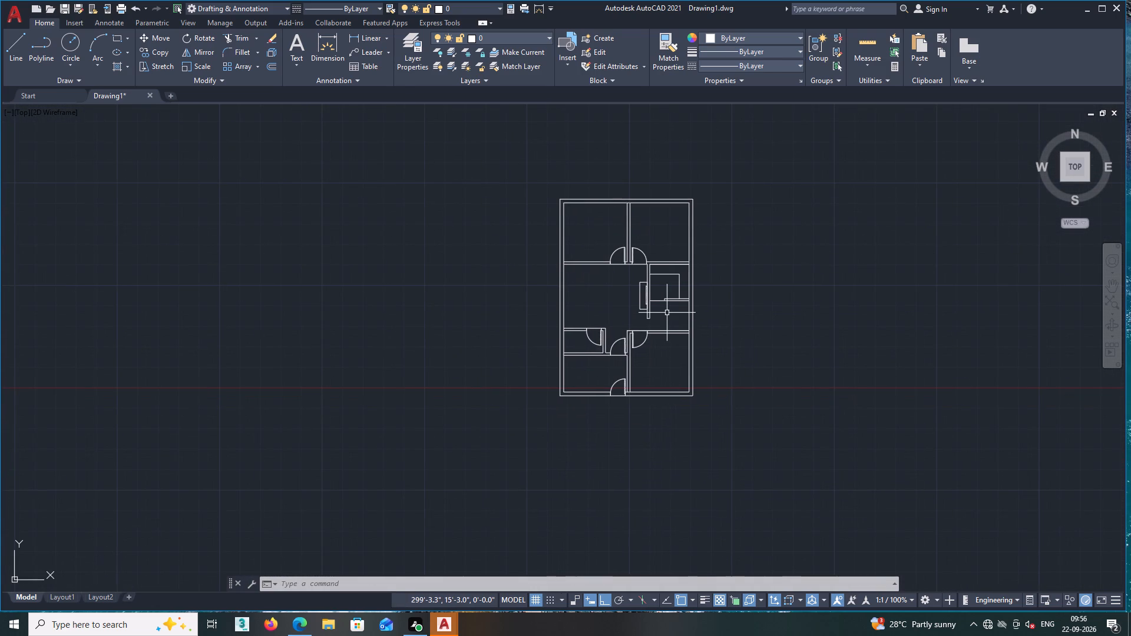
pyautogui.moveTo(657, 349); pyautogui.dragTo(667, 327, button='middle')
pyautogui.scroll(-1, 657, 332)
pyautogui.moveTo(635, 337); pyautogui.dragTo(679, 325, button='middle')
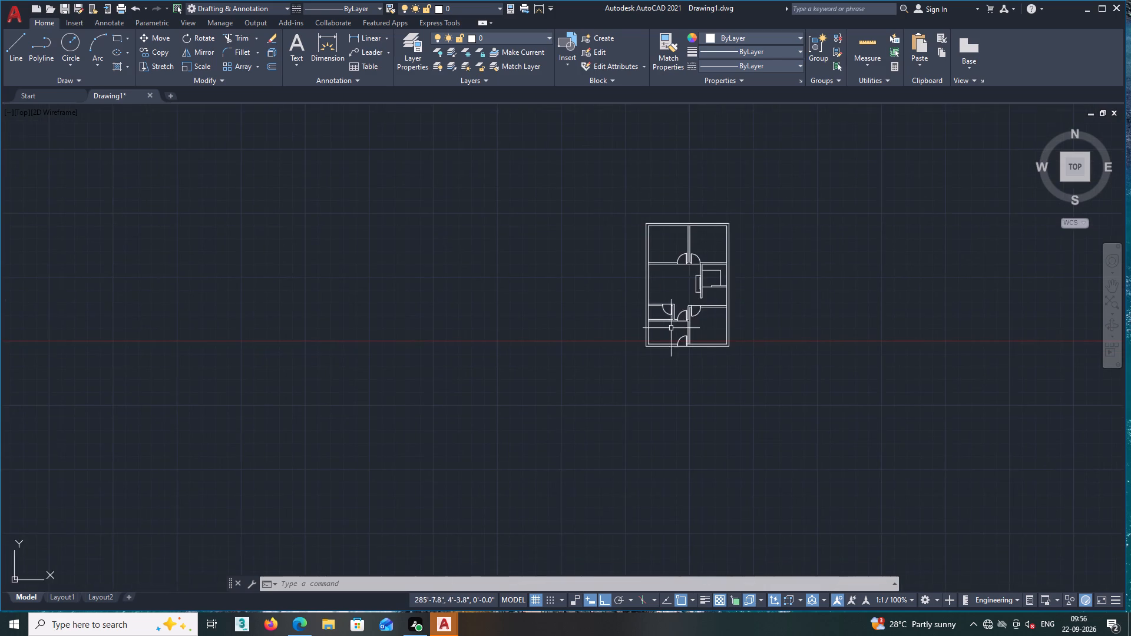
# Draw a 7'-6" polyline along the west wall's inner face in the south-west room, from its north-west to south-west corner.
pyautogui.scroll(2, 669, 329)
pyautogui.moveTo(663, 339); pyautogui.dragTo(678, 340, button='middle')
pyautogui.scroll(1, 652, 330)
pyautogui.moveTo(651, 330); pyautogui.dragTo(656, 343, button='middle')
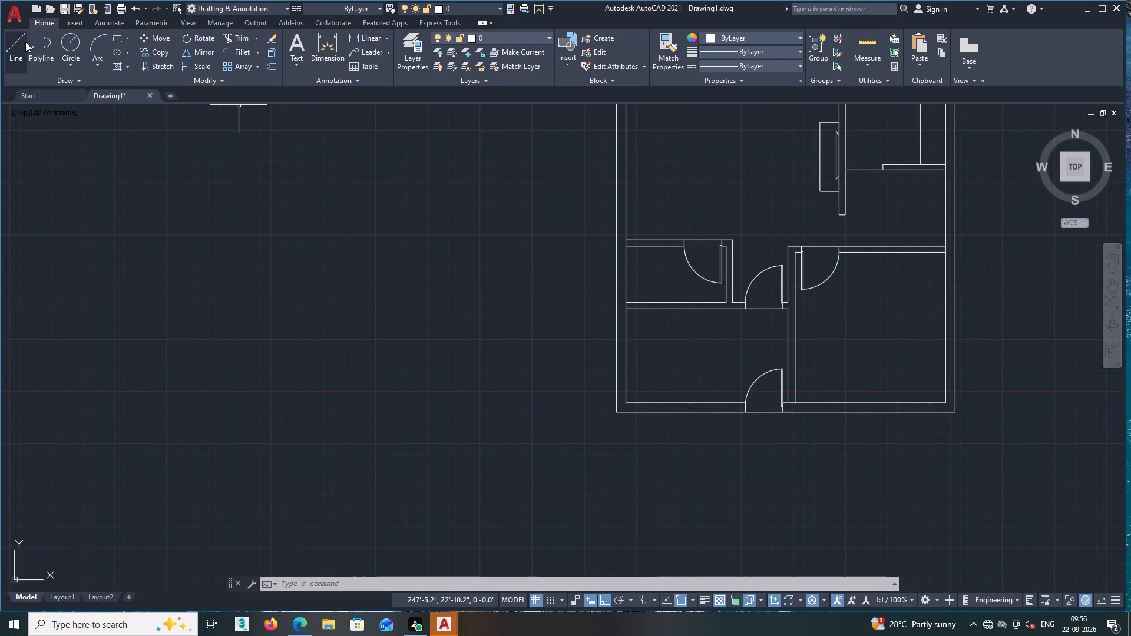
pyautogui.click(40, 42)
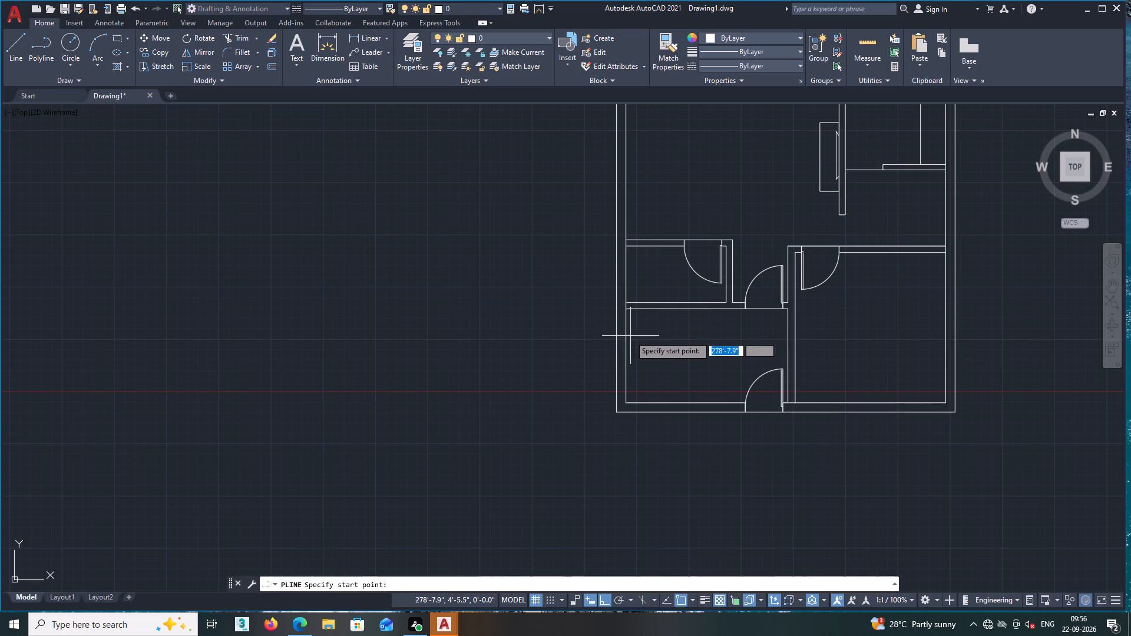
pyautogui.moveTo(629, 337); pyautogui.dragTo(595, 337, button='middle')
pyautogui.scroll(1, 595, 337)
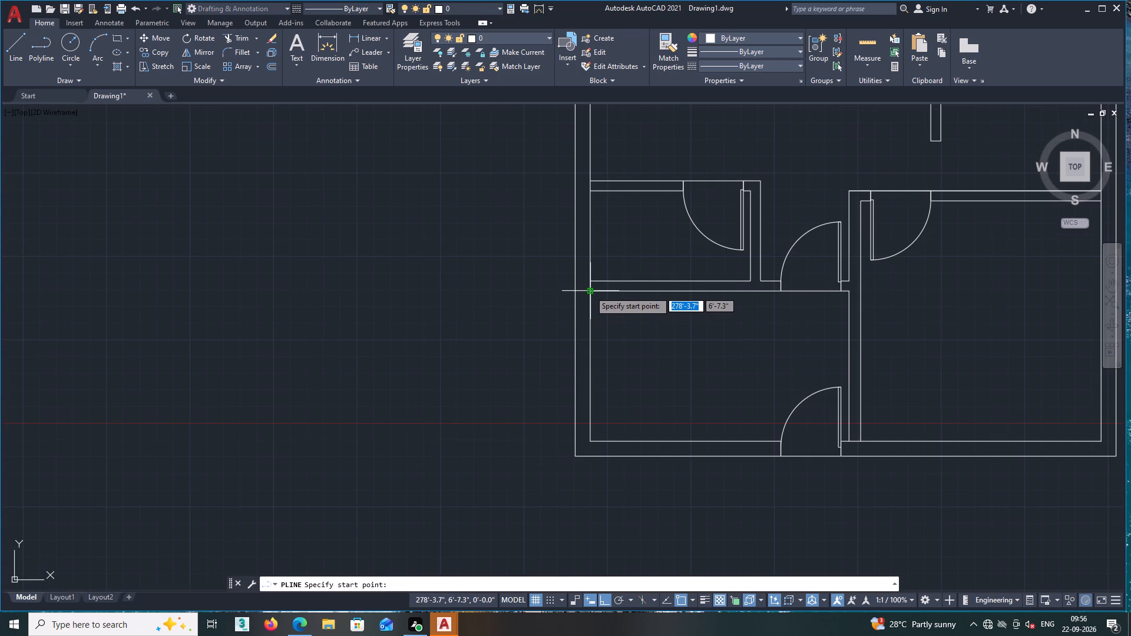
pyautogui.click(590, 291)
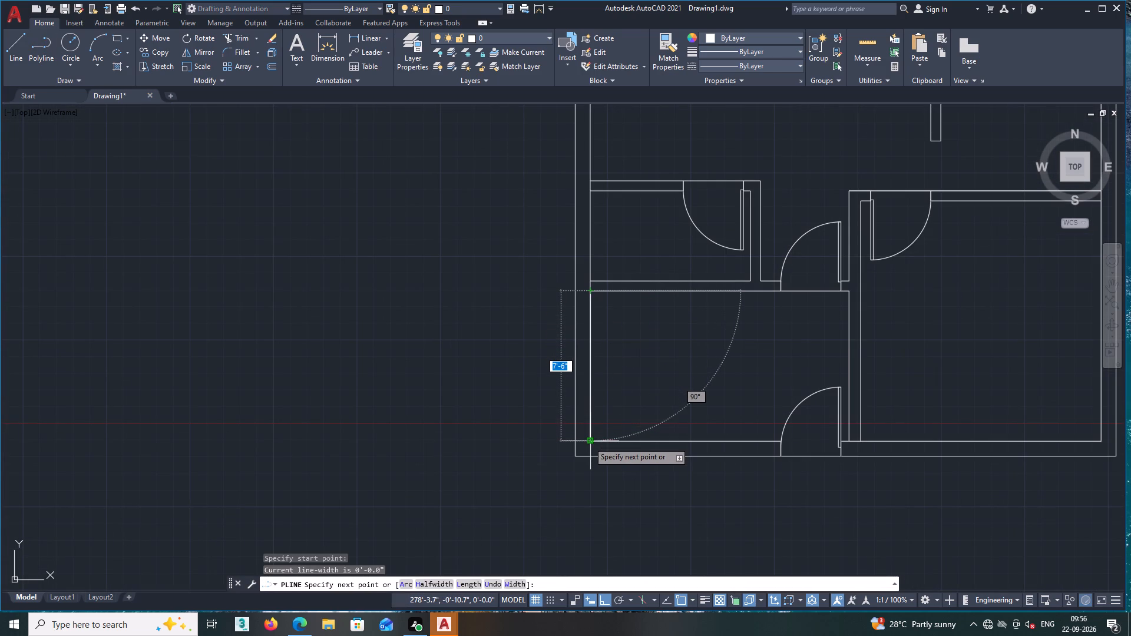
pyautogui.click(588, 442)
pyautogui.press('space')
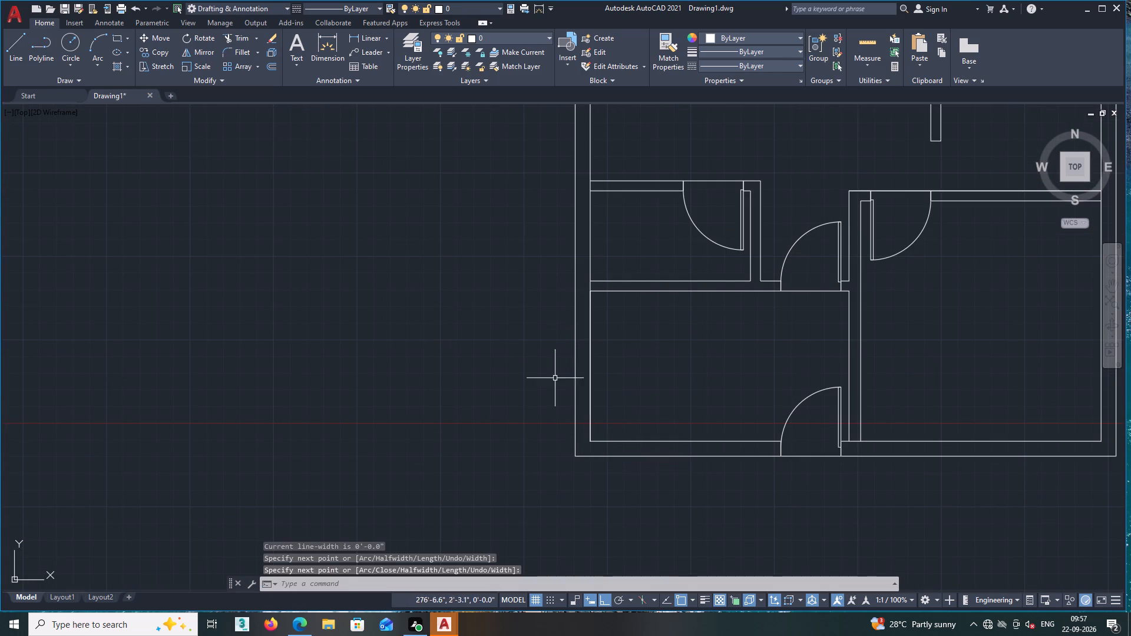
# Offset the south-west room's west wall polyline 3' east into the room.
pyautogui.click(269, 64)
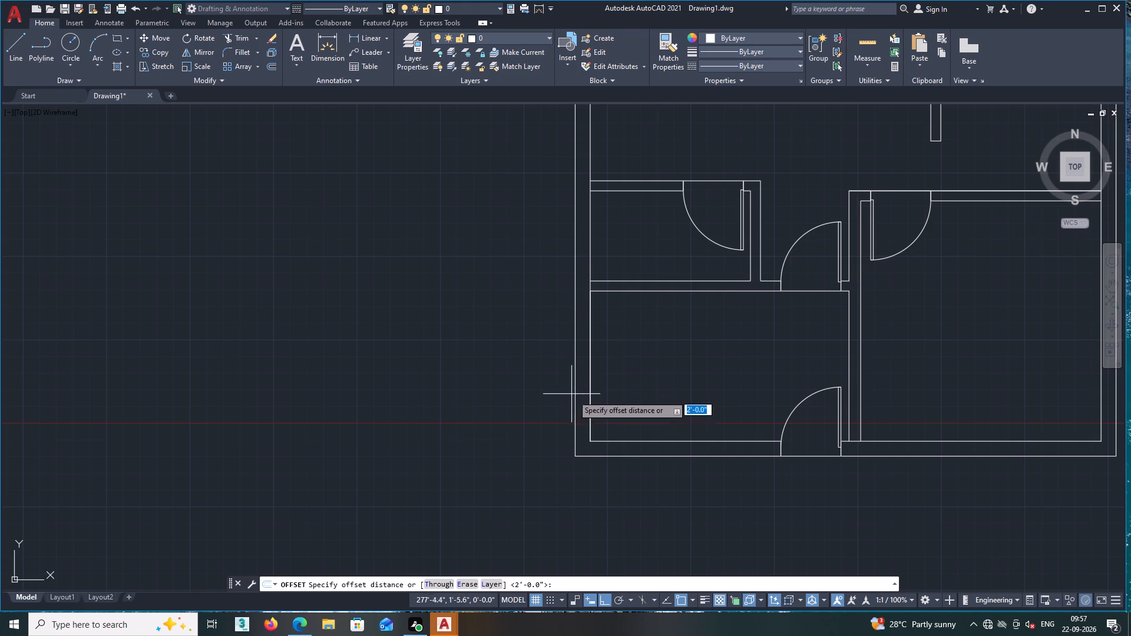
pyautogui.moveTo(626, 441); pyautogui.dragTo(577, 435, button='middle')
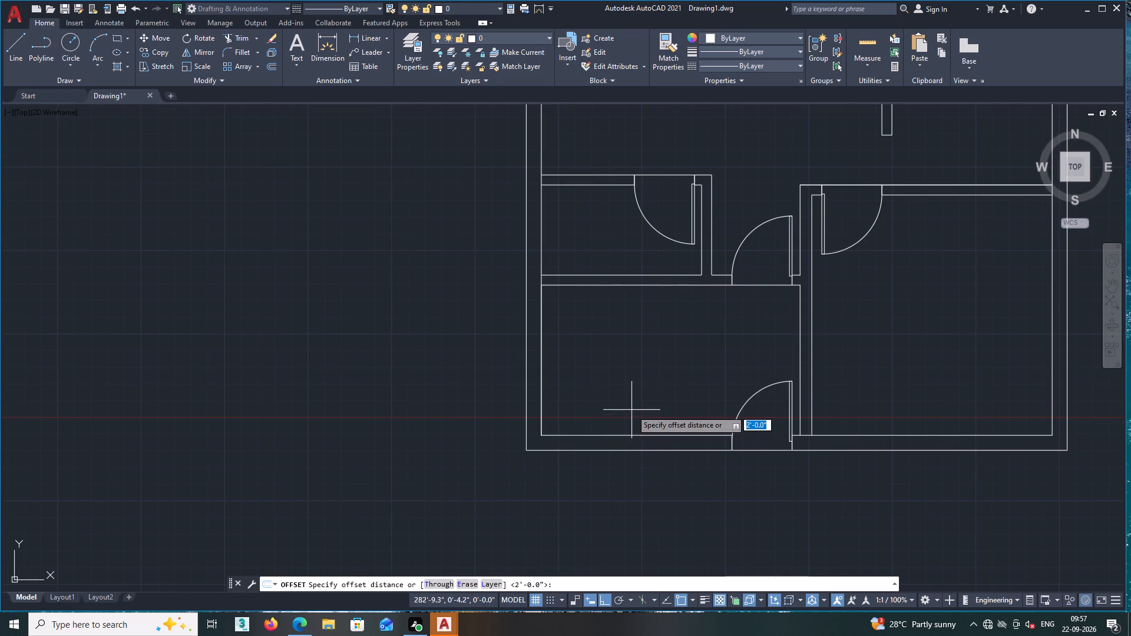
pyautogui.moveTo(631, 410); pyautogui.dragTo(602, 418, button='middle')
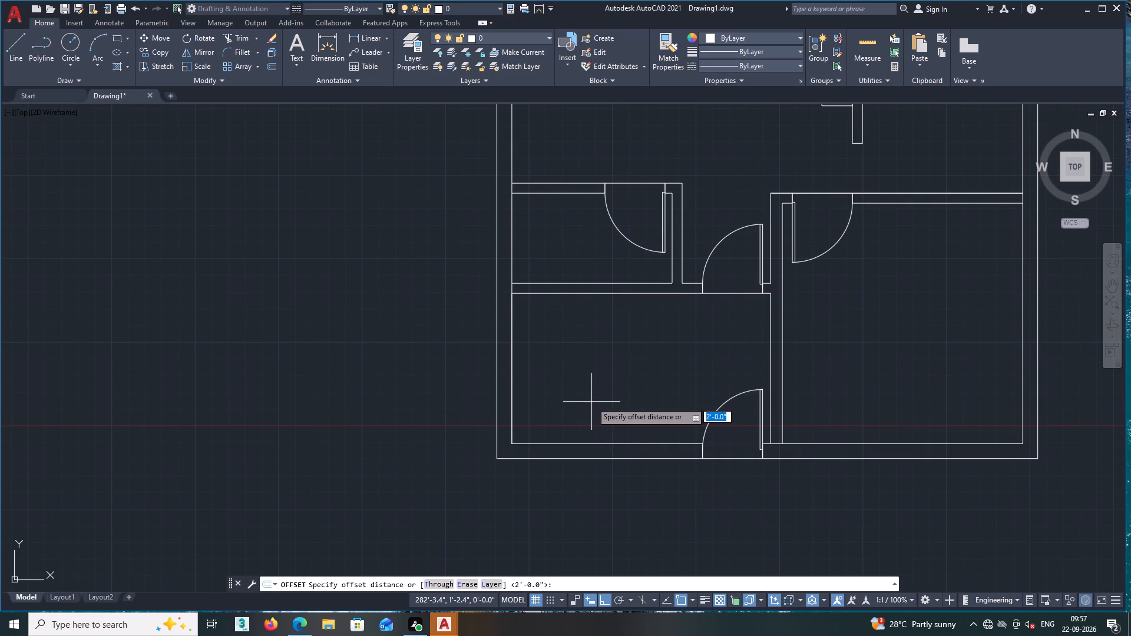
pyautogui.middleClick(556, 397)
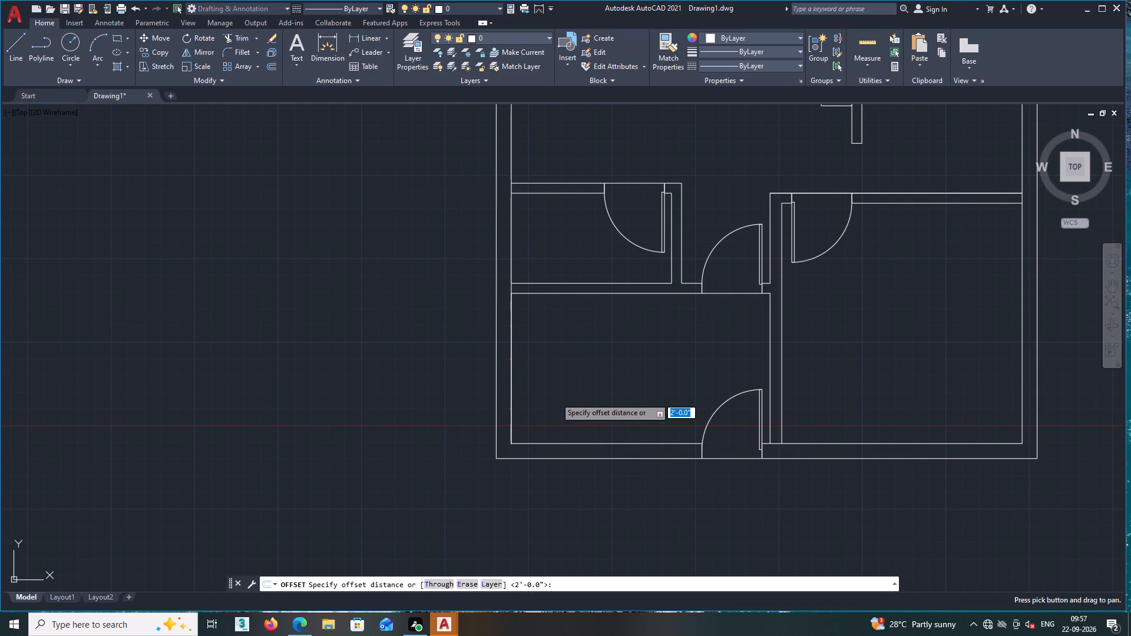
pyautogui.write("3'")
pyautogui.press('Return')
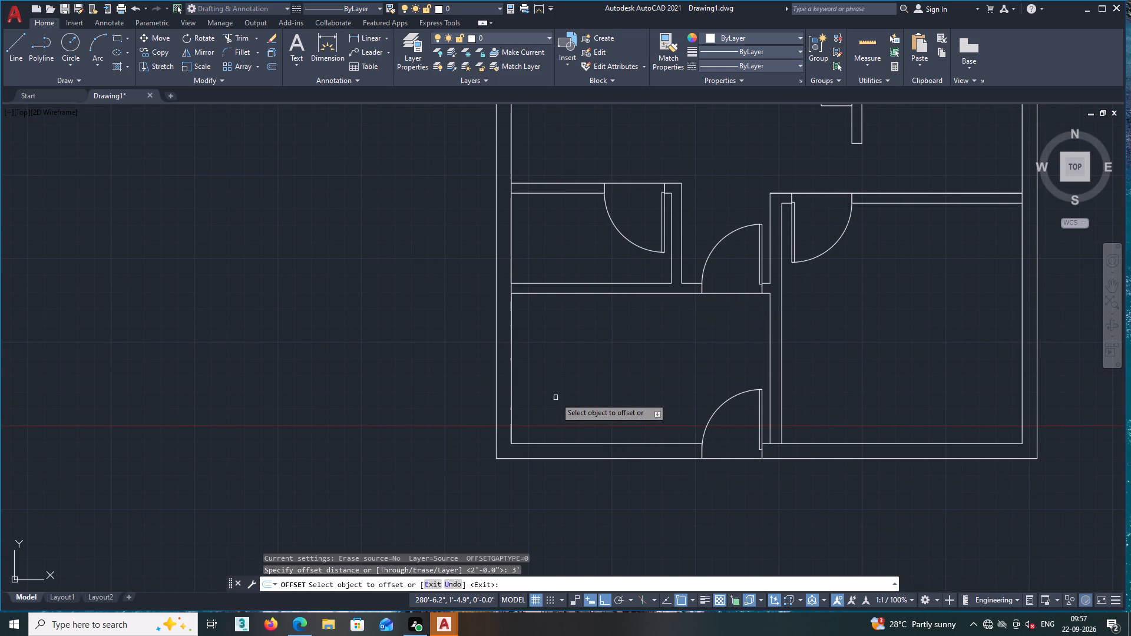
pyautogui.doubleClick(513, 412)
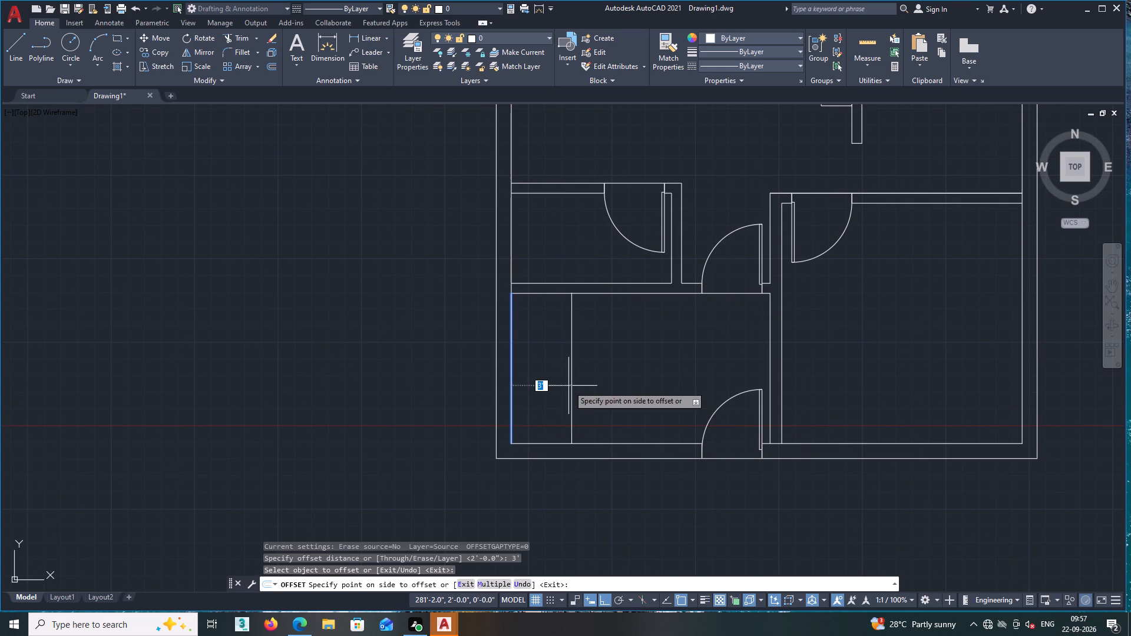
pyautogui.click(568, 386)
pyautogui.middleClick(592, 393)
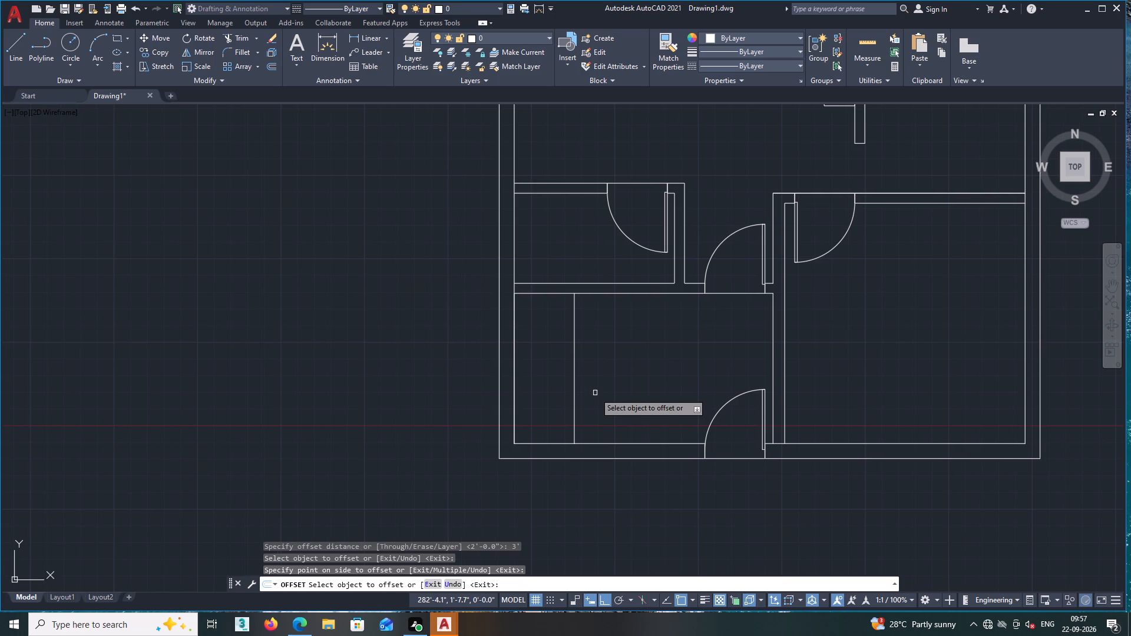
pyautogui.press('space')
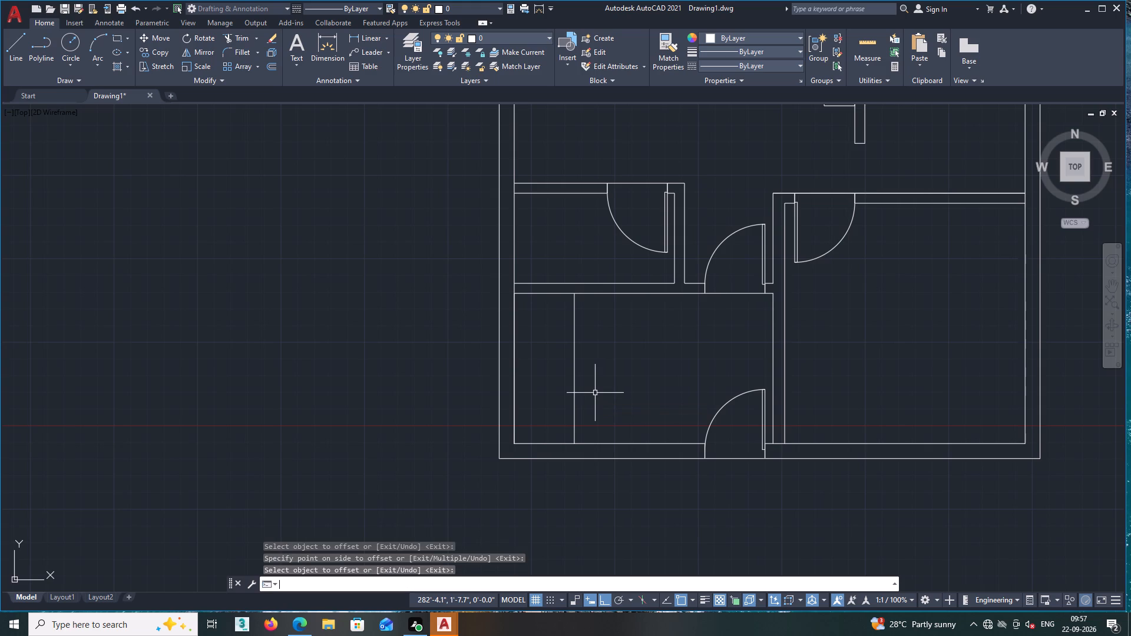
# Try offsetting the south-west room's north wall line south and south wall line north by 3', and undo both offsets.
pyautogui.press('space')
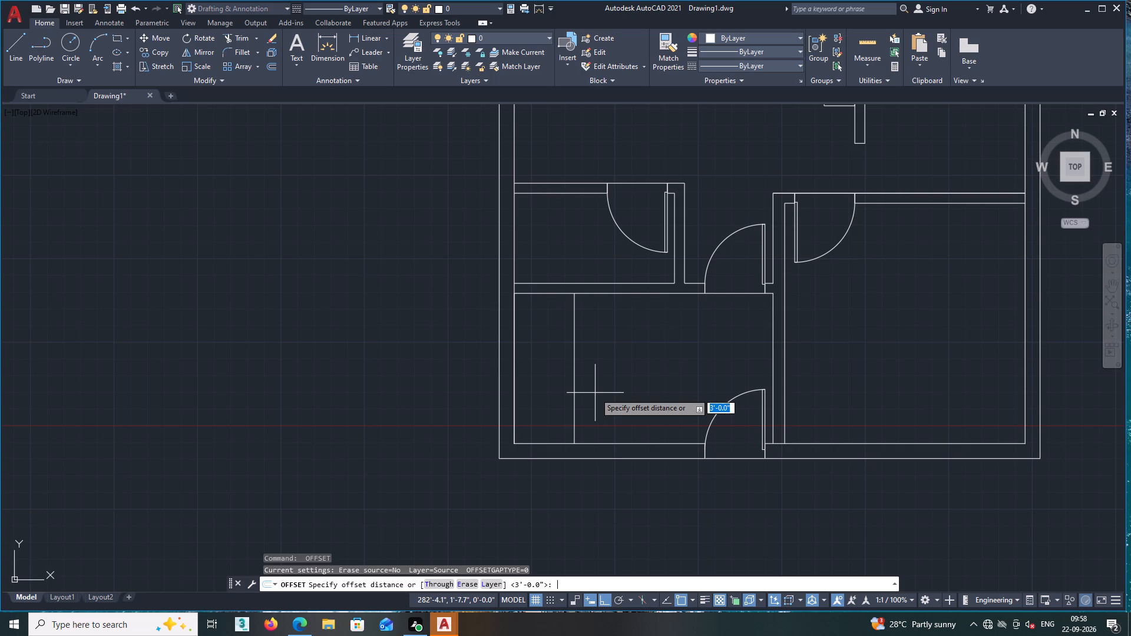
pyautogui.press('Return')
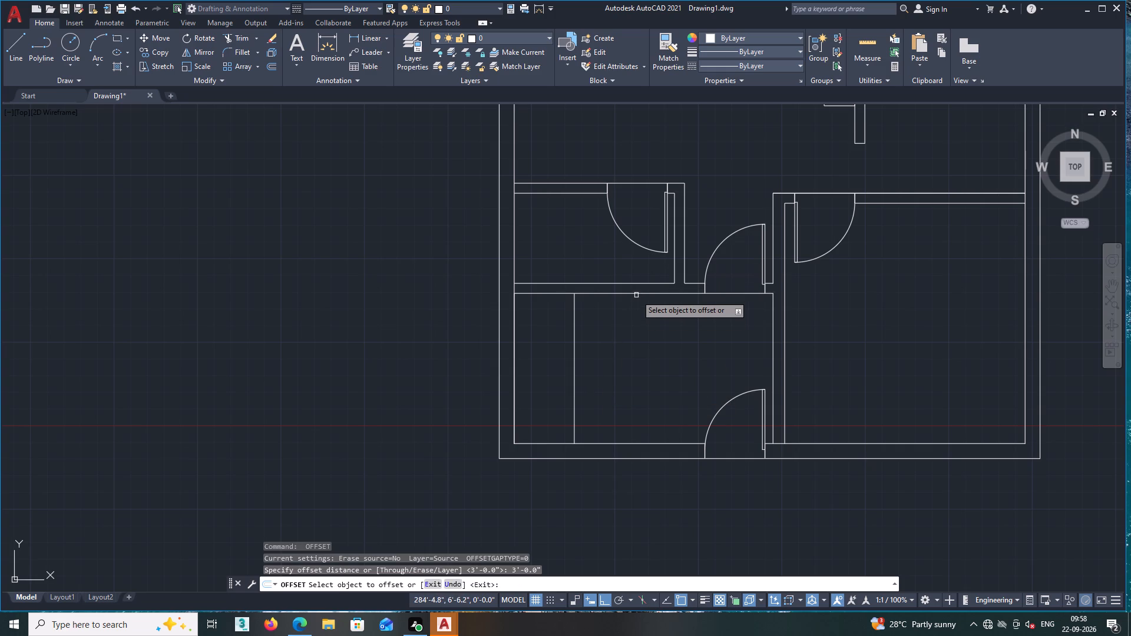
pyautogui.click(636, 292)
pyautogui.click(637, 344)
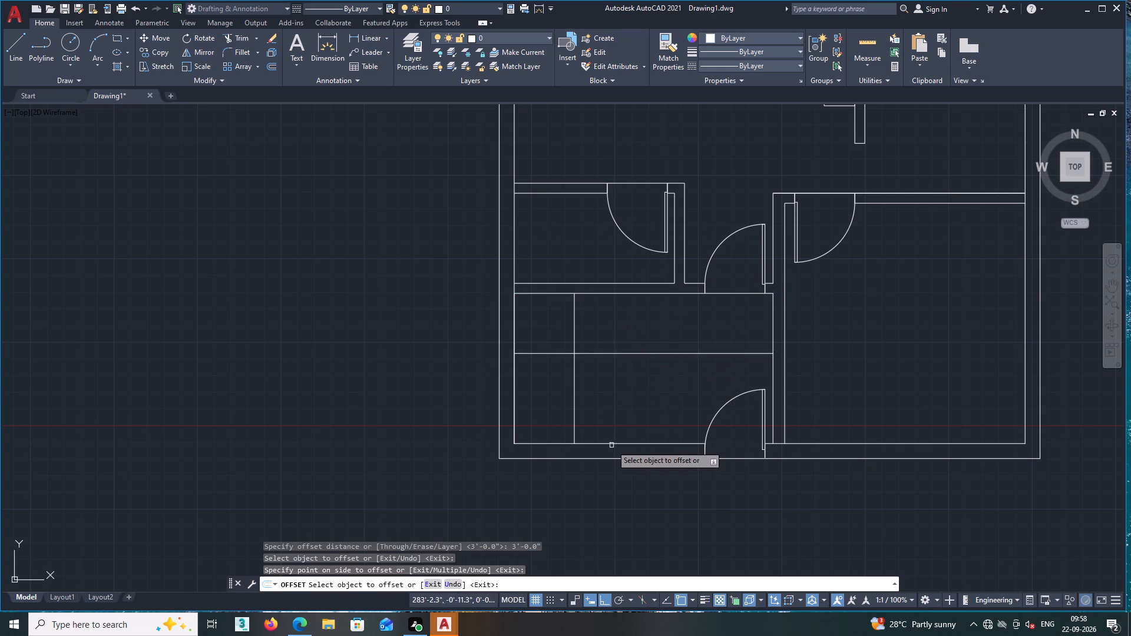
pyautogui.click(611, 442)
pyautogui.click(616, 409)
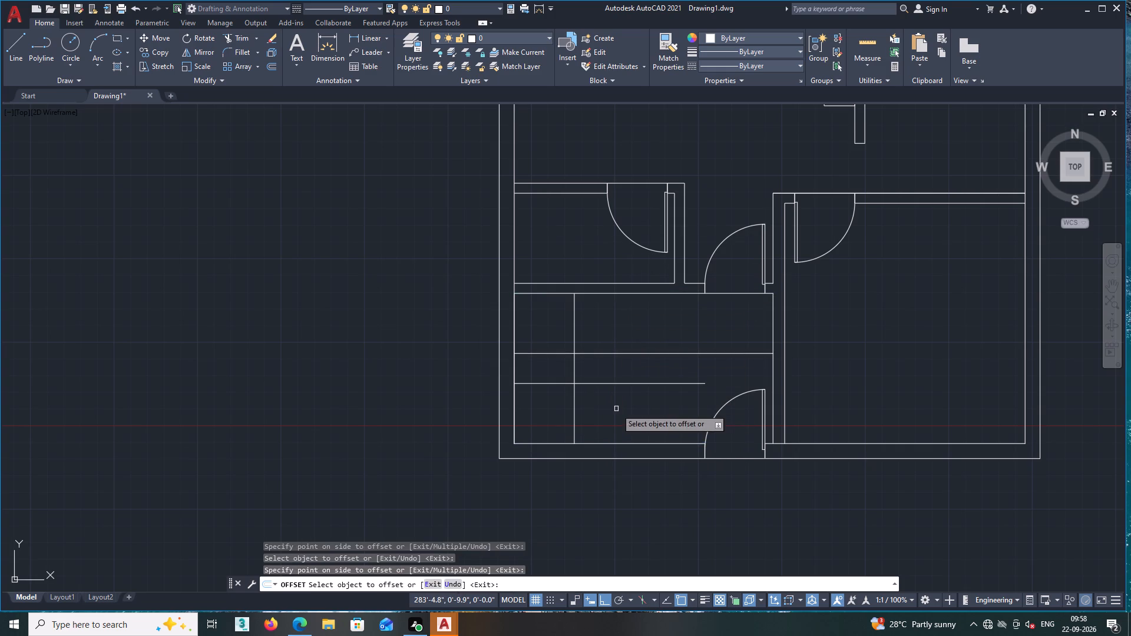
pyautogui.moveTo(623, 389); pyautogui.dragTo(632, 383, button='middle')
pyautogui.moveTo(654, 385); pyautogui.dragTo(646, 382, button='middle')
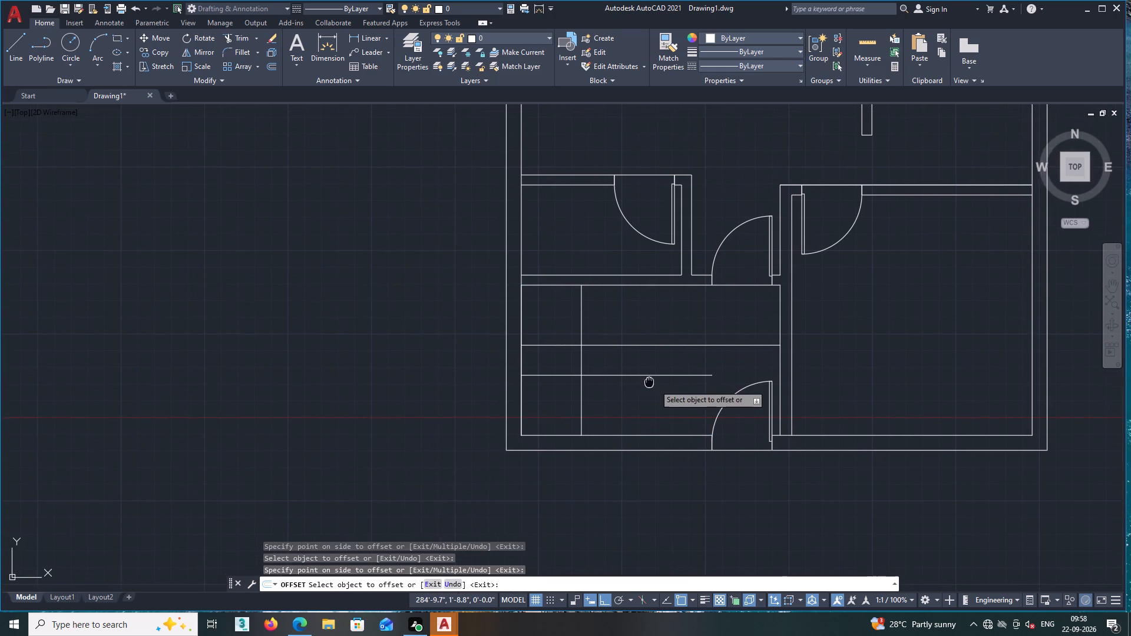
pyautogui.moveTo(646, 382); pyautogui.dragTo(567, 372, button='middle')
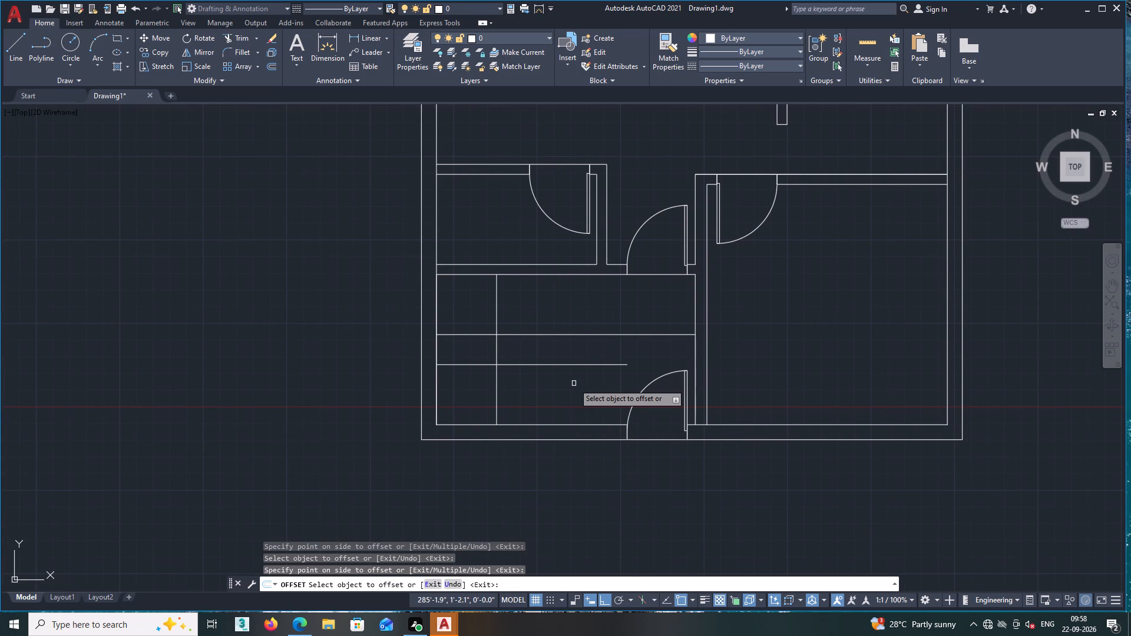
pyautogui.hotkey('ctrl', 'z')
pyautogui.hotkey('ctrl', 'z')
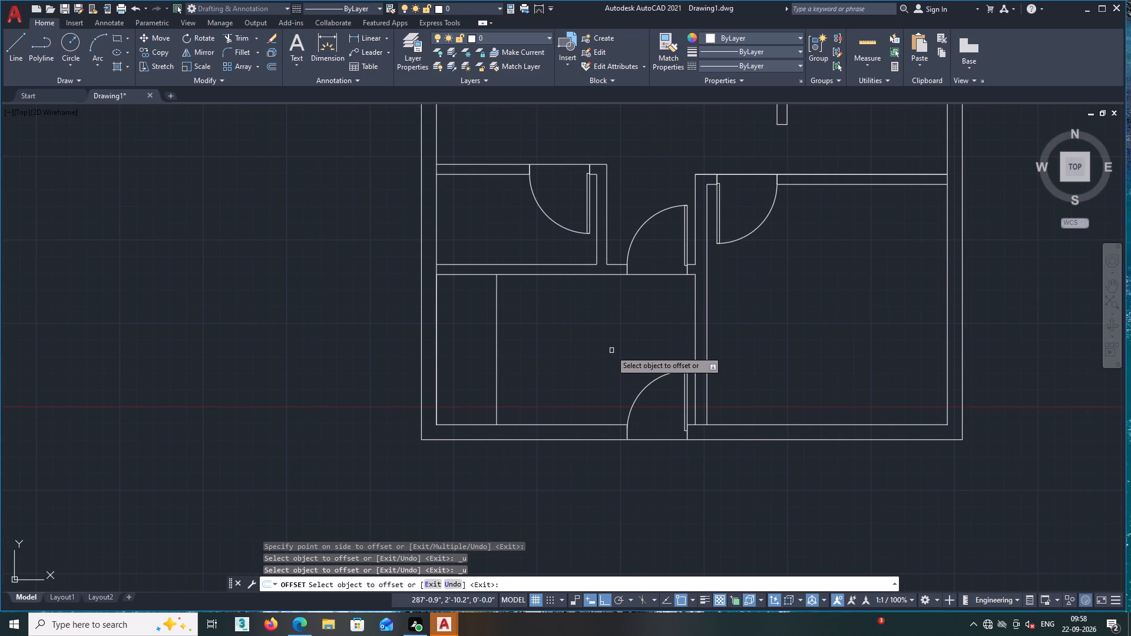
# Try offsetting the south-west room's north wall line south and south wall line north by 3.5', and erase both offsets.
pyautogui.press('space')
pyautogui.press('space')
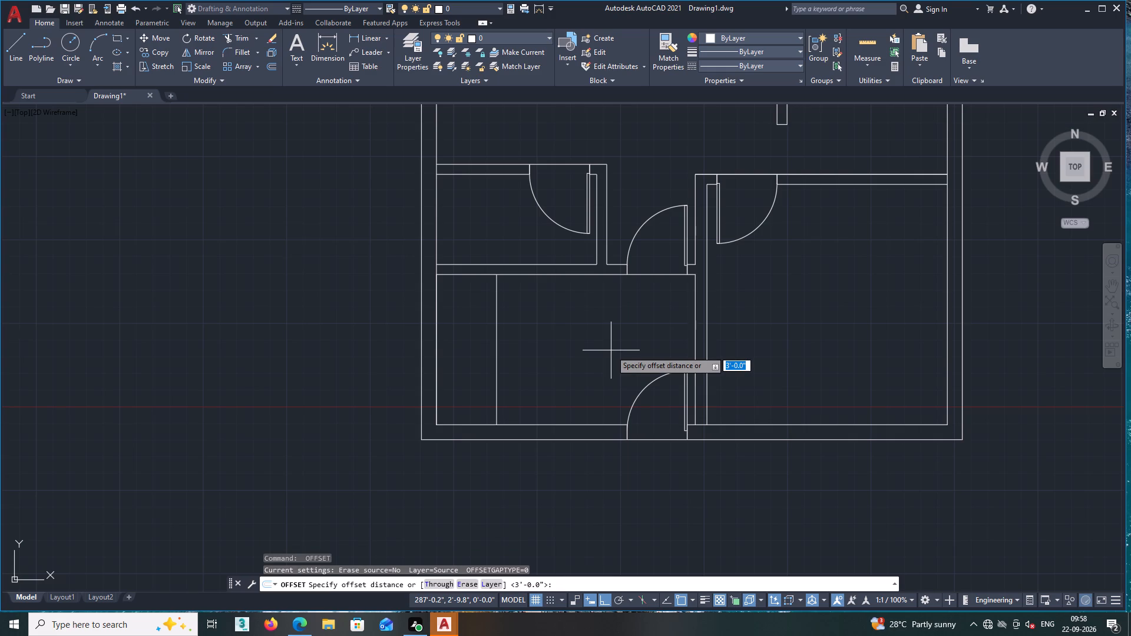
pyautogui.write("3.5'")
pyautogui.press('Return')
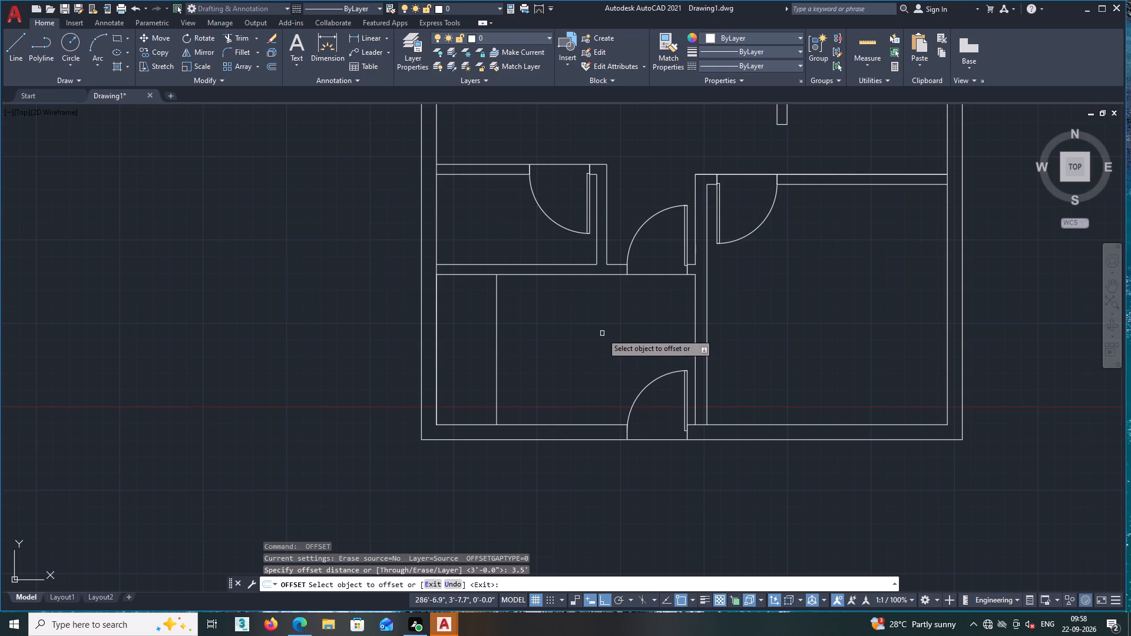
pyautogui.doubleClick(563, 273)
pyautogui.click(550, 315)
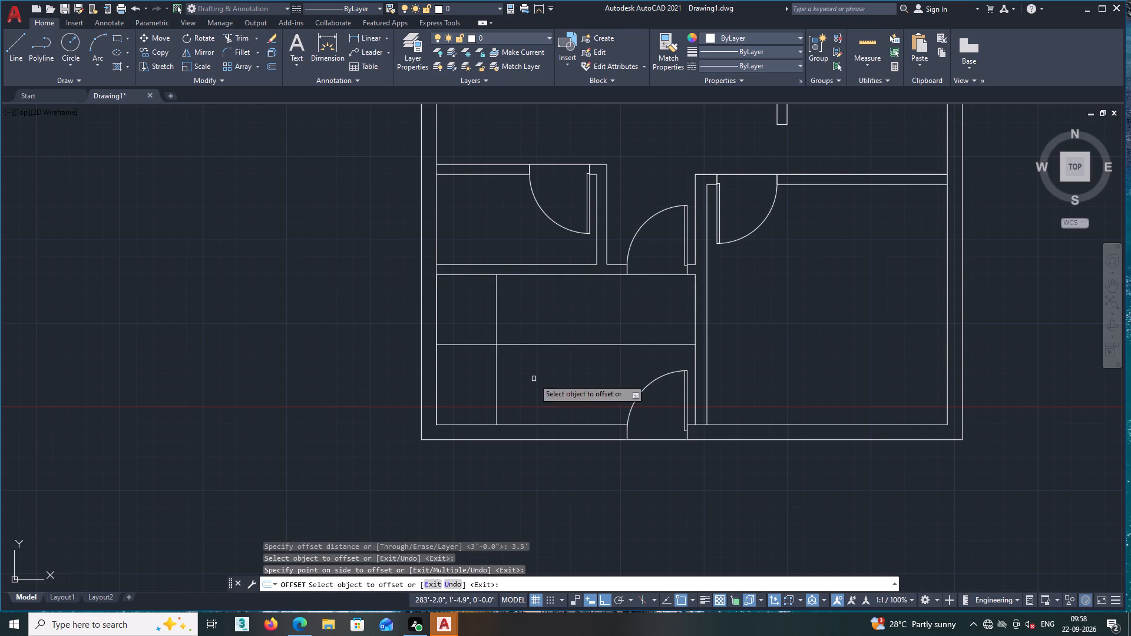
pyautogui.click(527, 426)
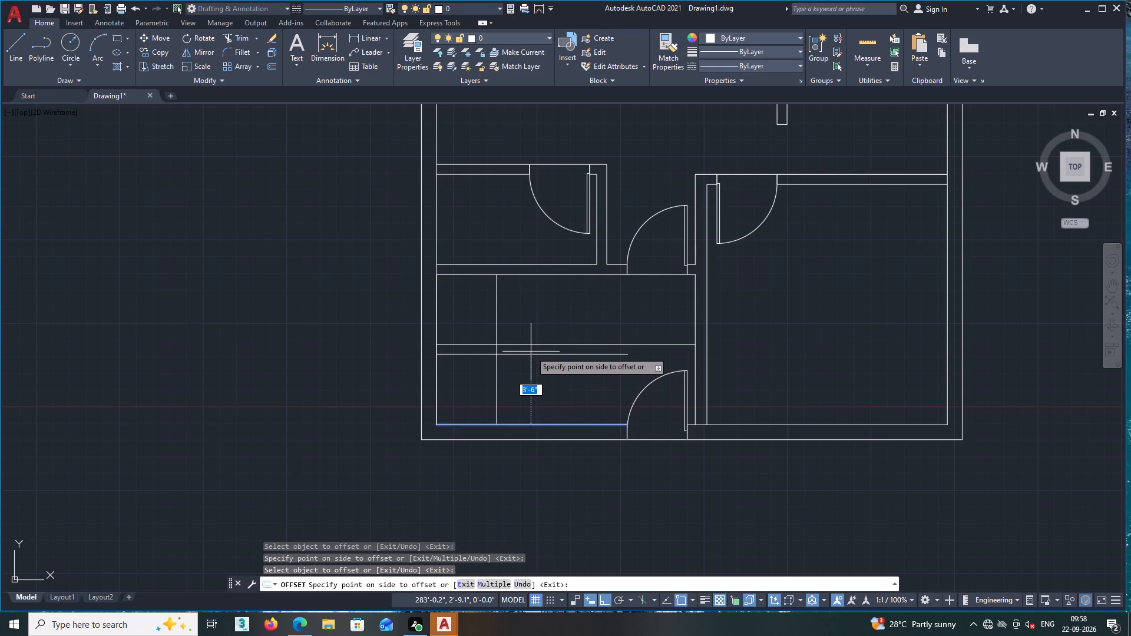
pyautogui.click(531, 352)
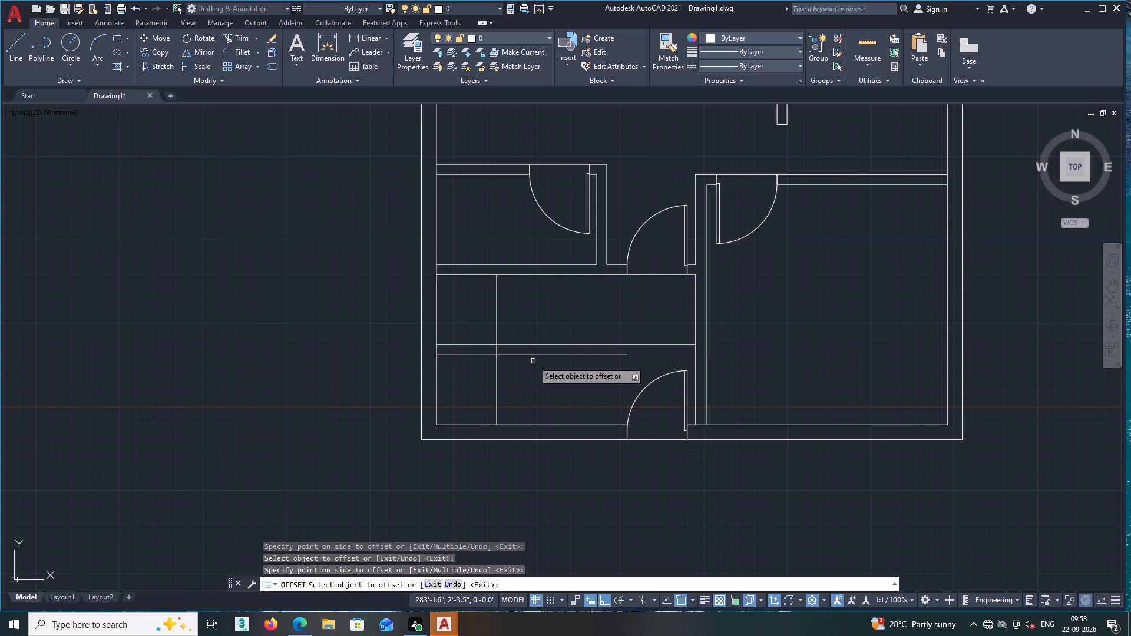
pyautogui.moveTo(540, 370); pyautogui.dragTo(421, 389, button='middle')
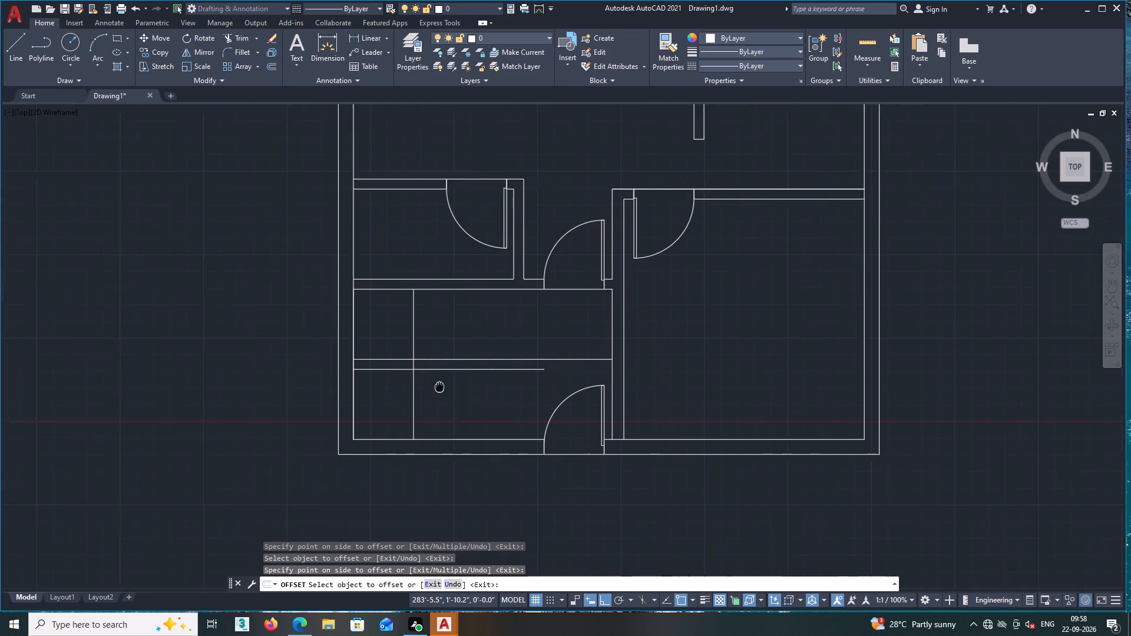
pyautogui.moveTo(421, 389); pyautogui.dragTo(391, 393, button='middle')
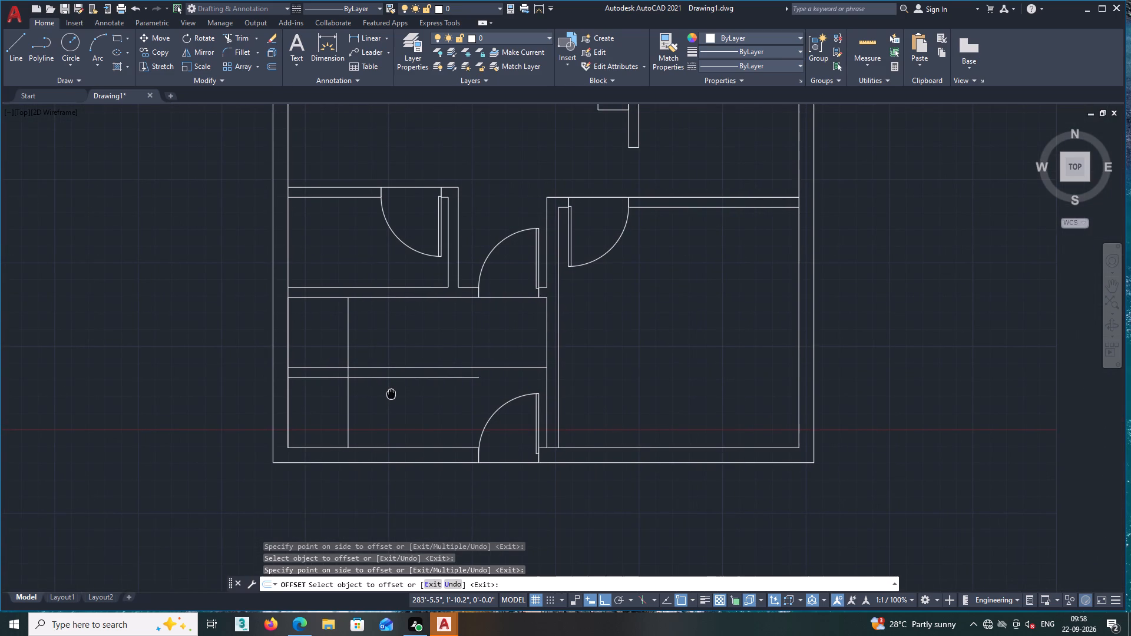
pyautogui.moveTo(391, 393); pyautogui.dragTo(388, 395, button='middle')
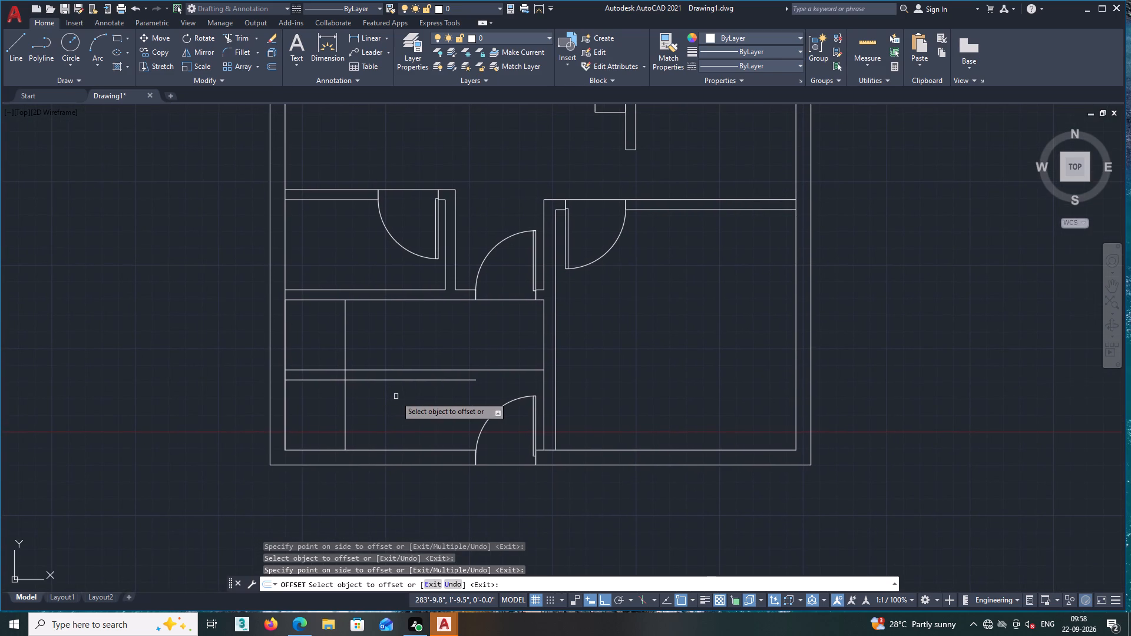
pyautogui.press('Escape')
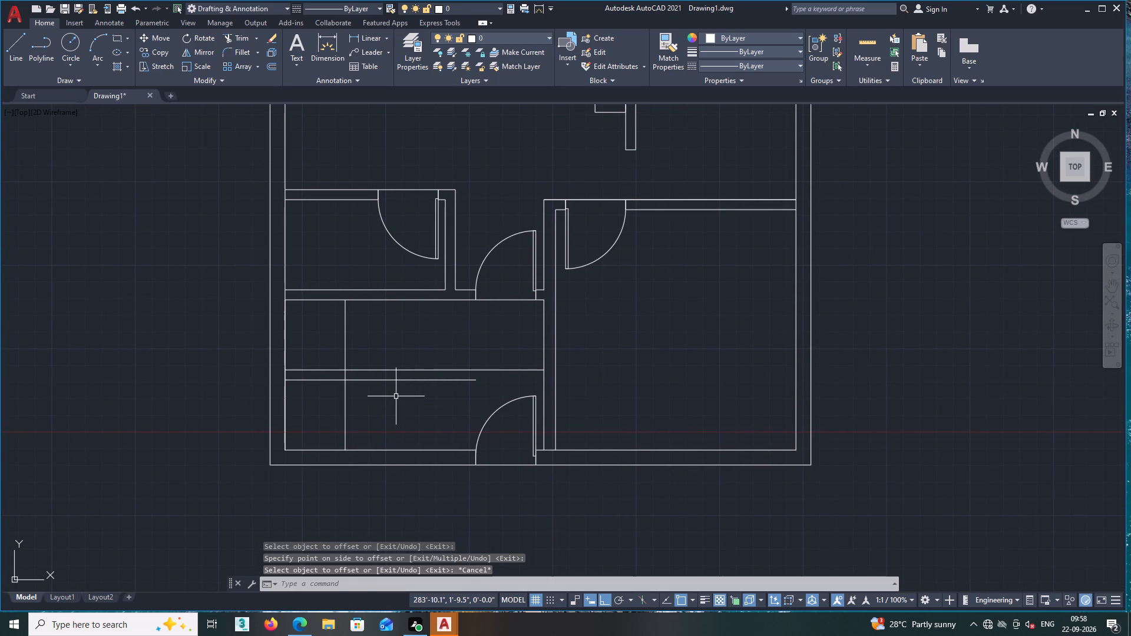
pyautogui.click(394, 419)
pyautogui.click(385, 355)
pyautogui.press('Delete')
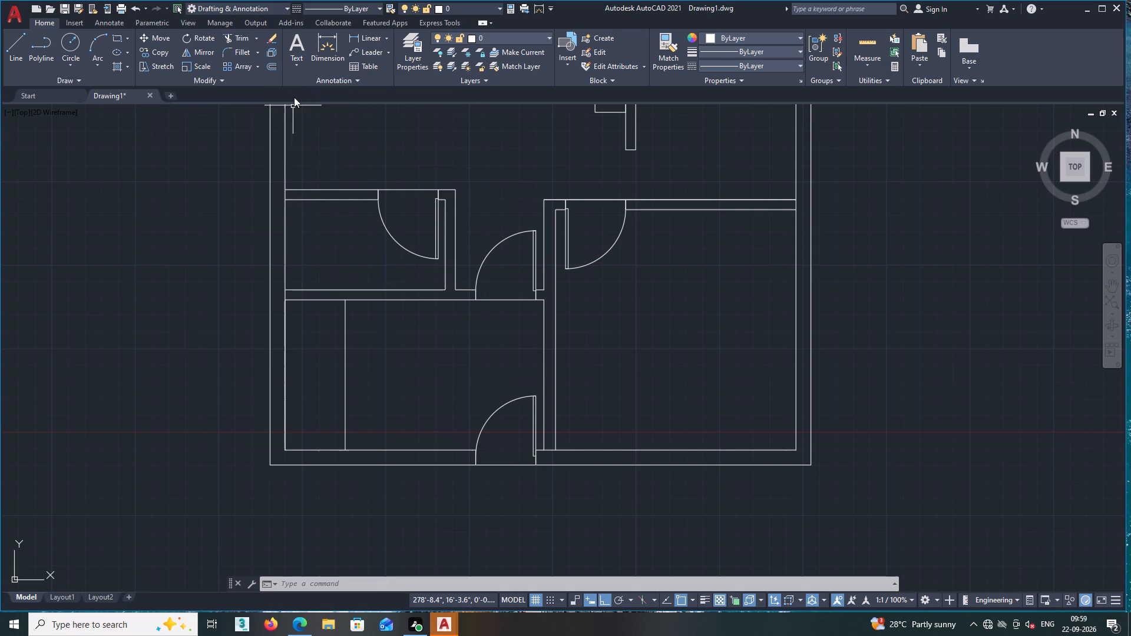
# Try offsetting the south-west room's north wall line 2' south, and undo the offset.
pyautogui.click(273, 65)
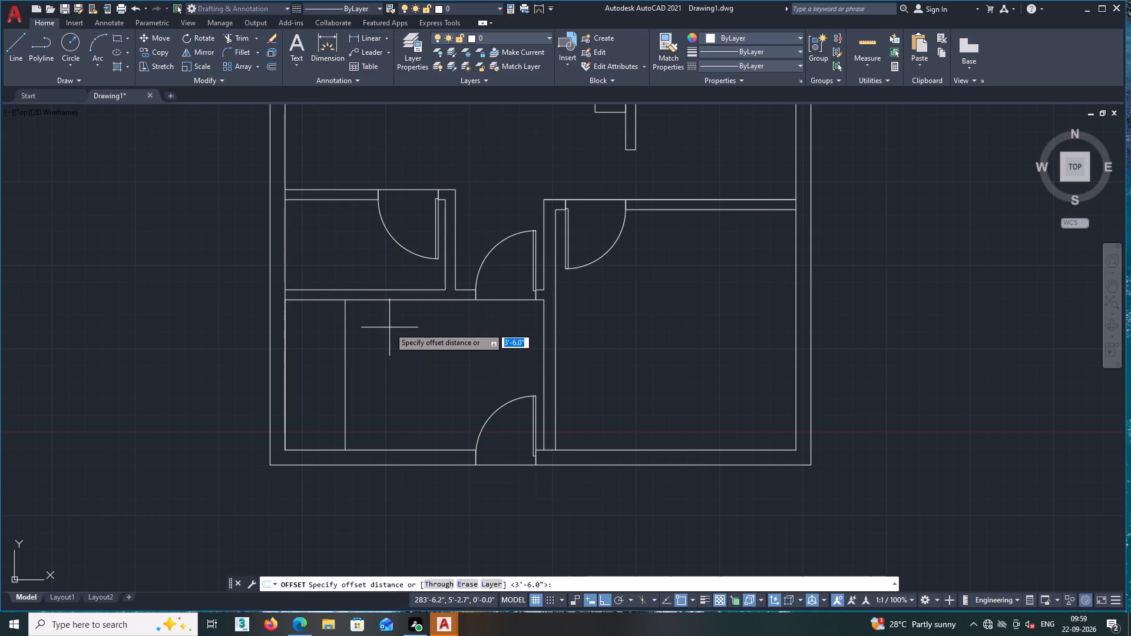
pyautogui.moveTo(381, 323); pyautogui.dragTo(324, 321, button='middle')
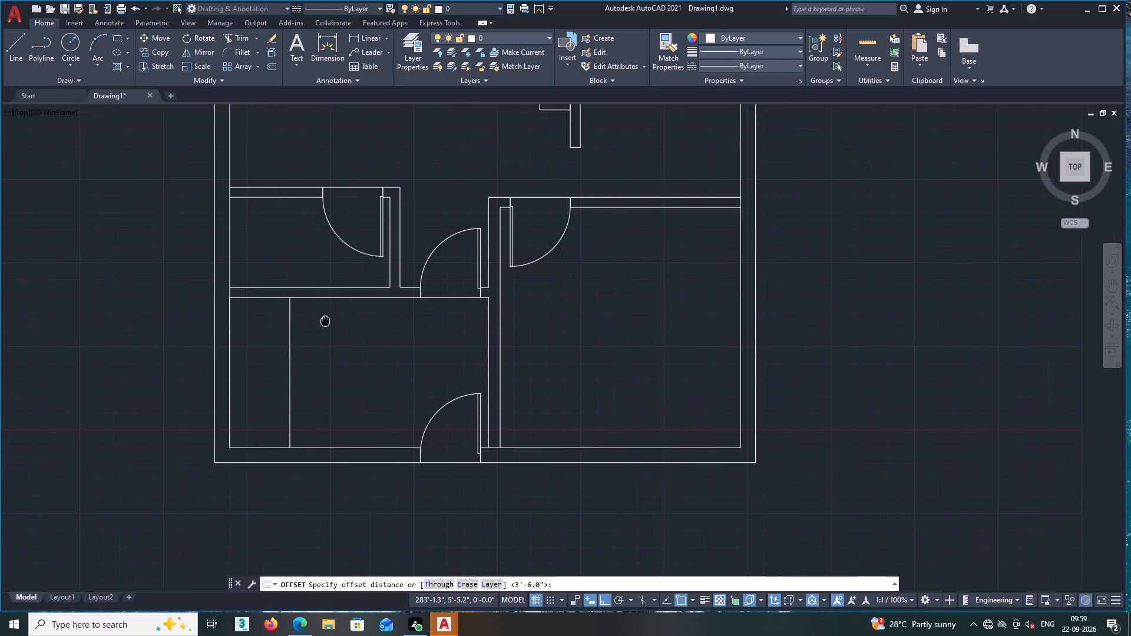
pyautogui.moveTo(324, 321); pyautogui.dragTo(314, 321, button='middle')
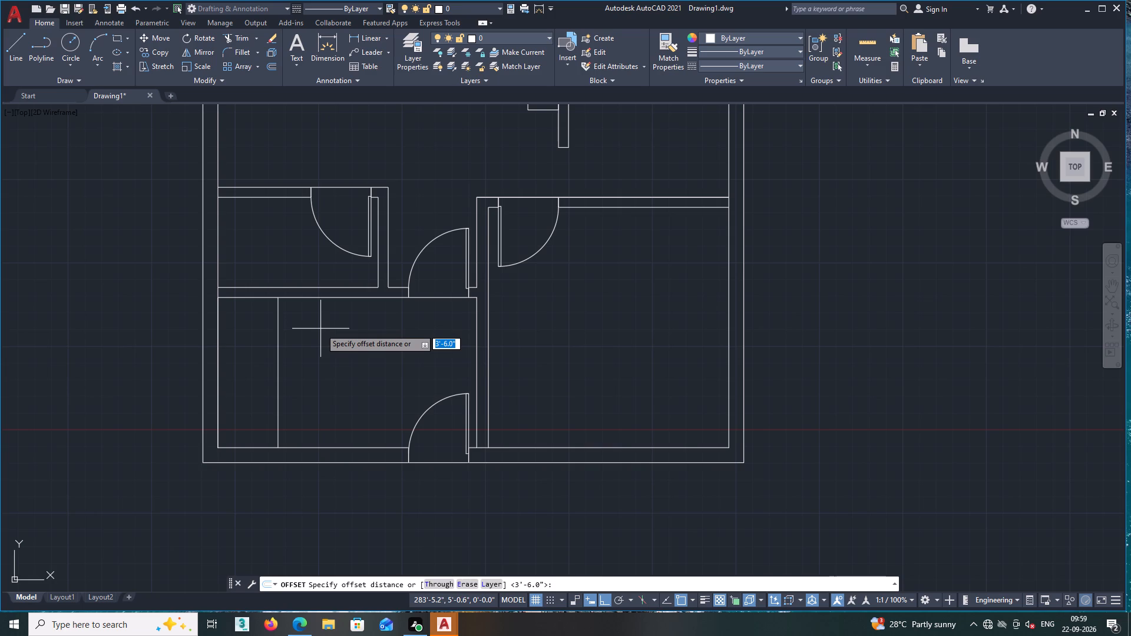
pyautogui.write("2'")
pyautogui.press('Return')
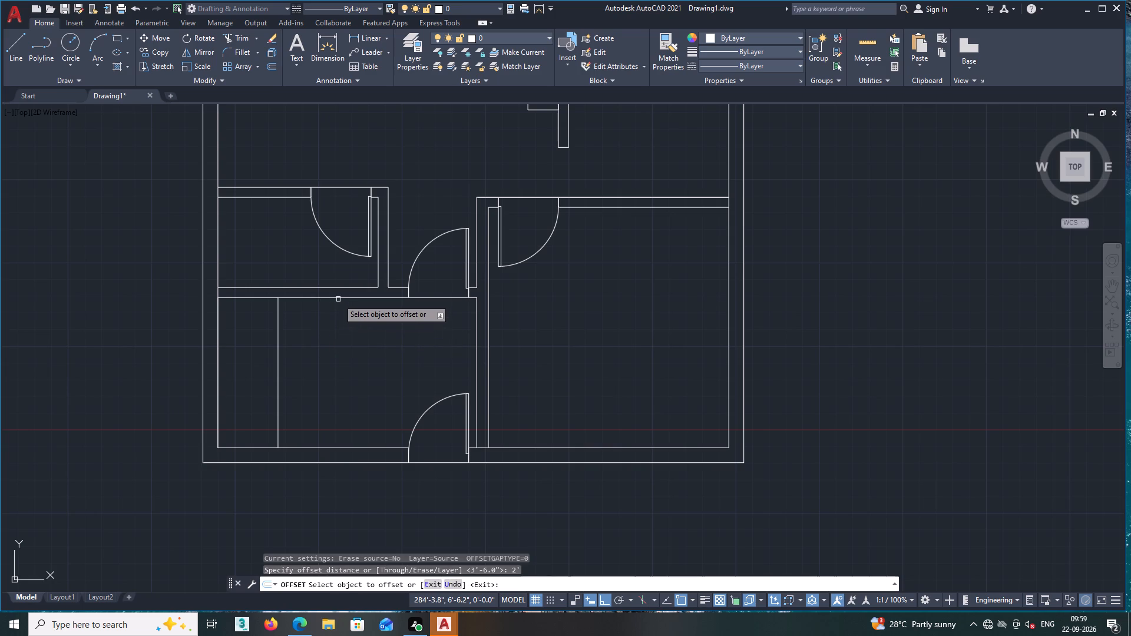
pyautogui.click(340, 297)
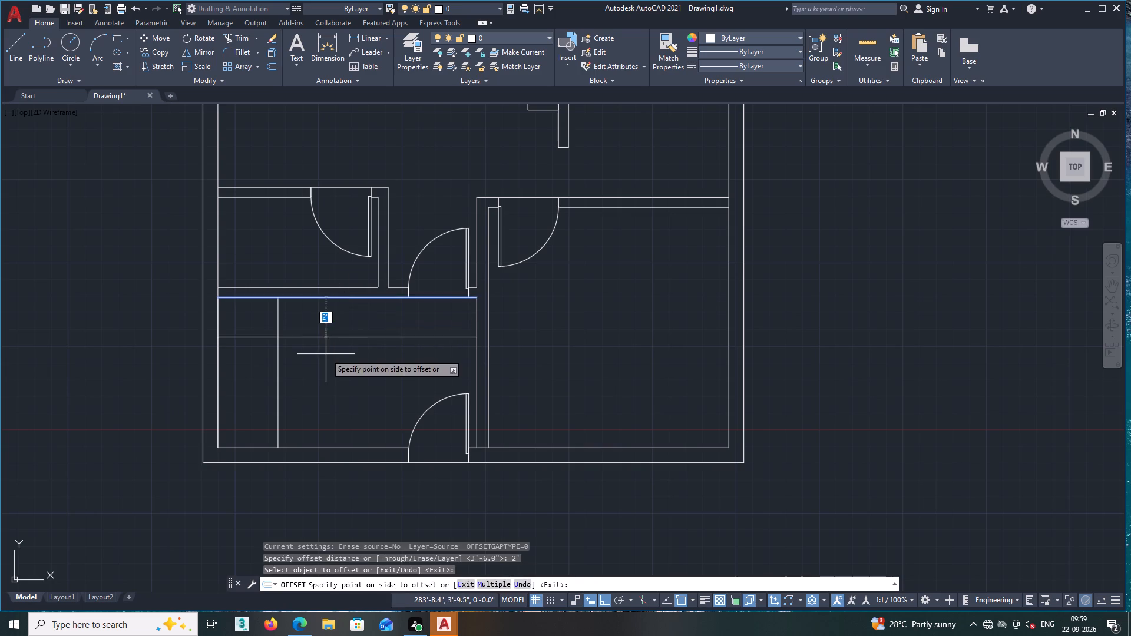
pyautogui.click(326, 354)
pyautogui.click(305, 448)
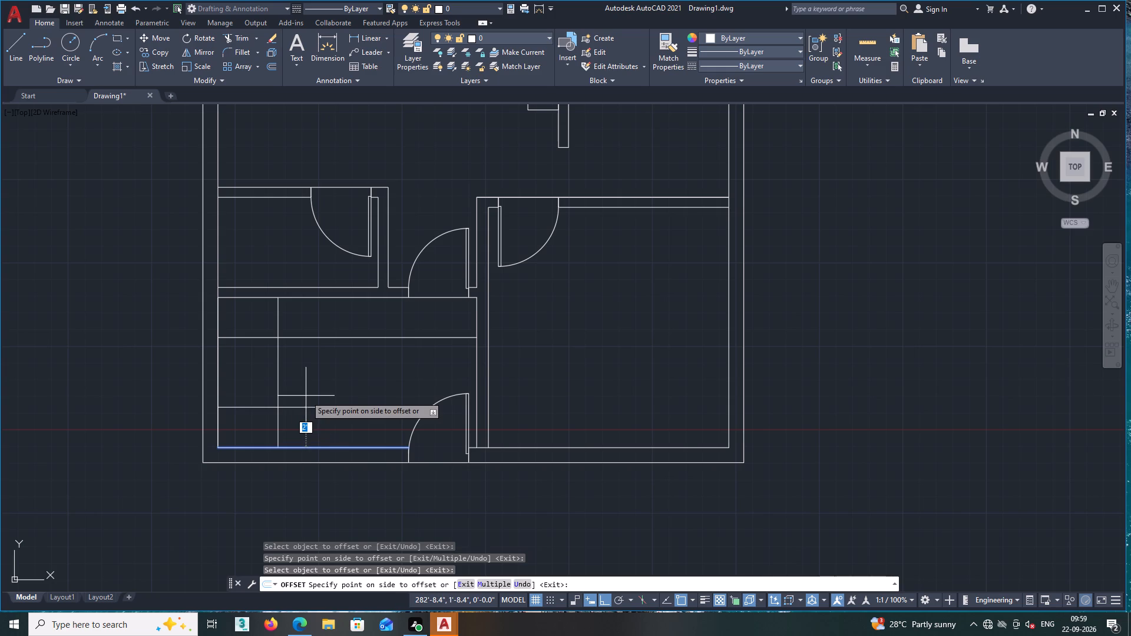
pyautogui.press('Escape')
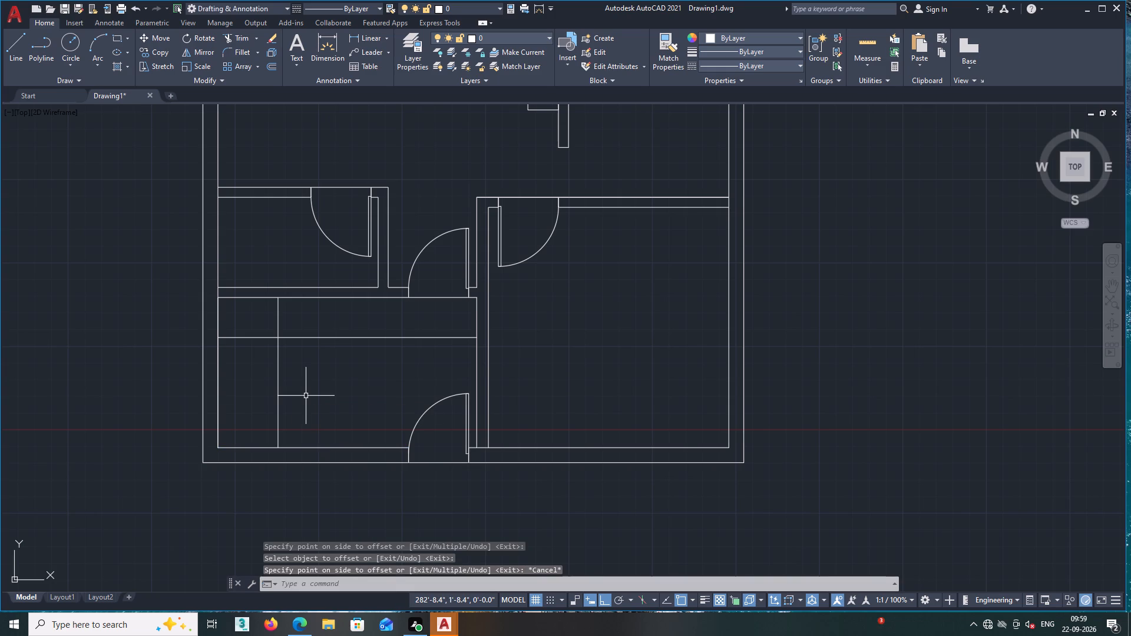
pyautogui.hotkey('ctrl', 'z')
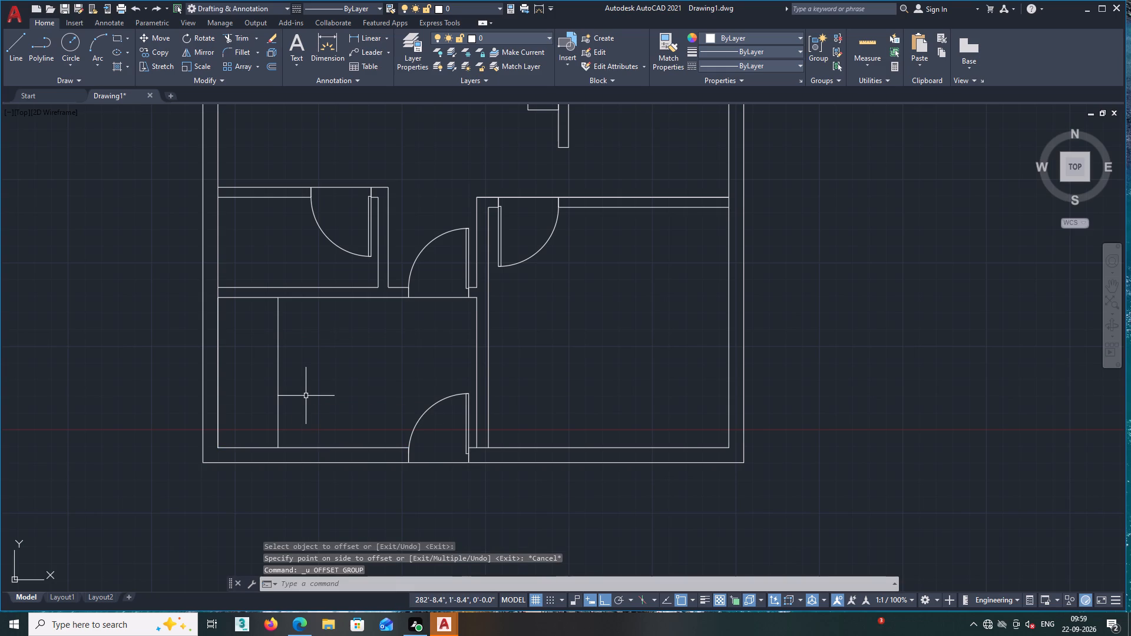
# Offset the south-west room's north wall line south and its south wall line north by 2.5'.
pyautogui.click(267, 67)
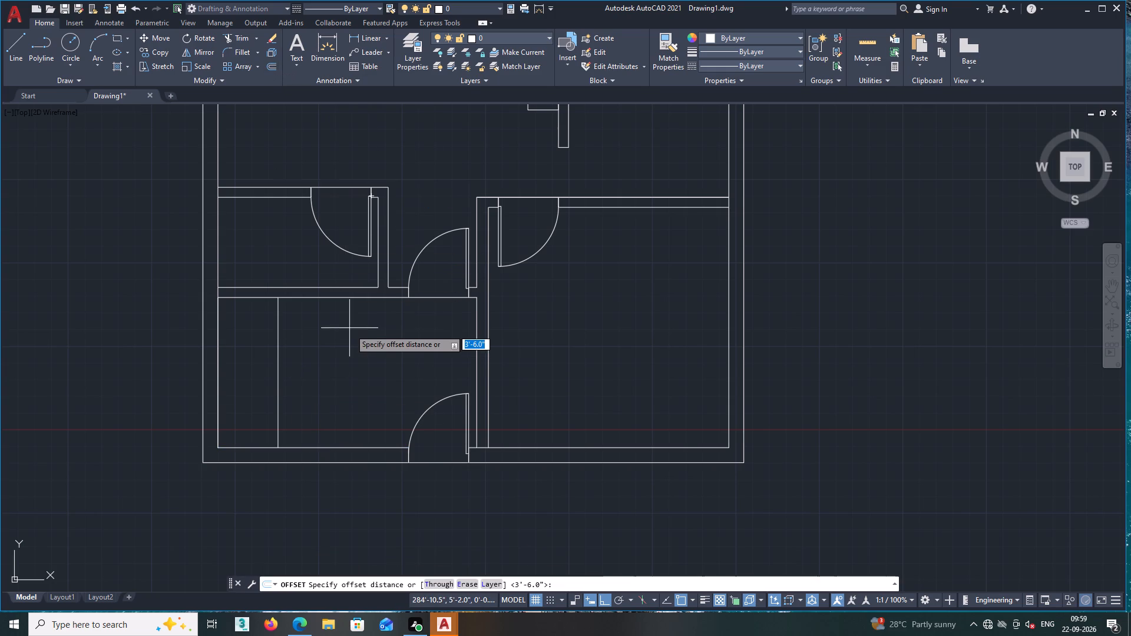
pyautogui.write("2.5'")
pyautogui.press('Return')
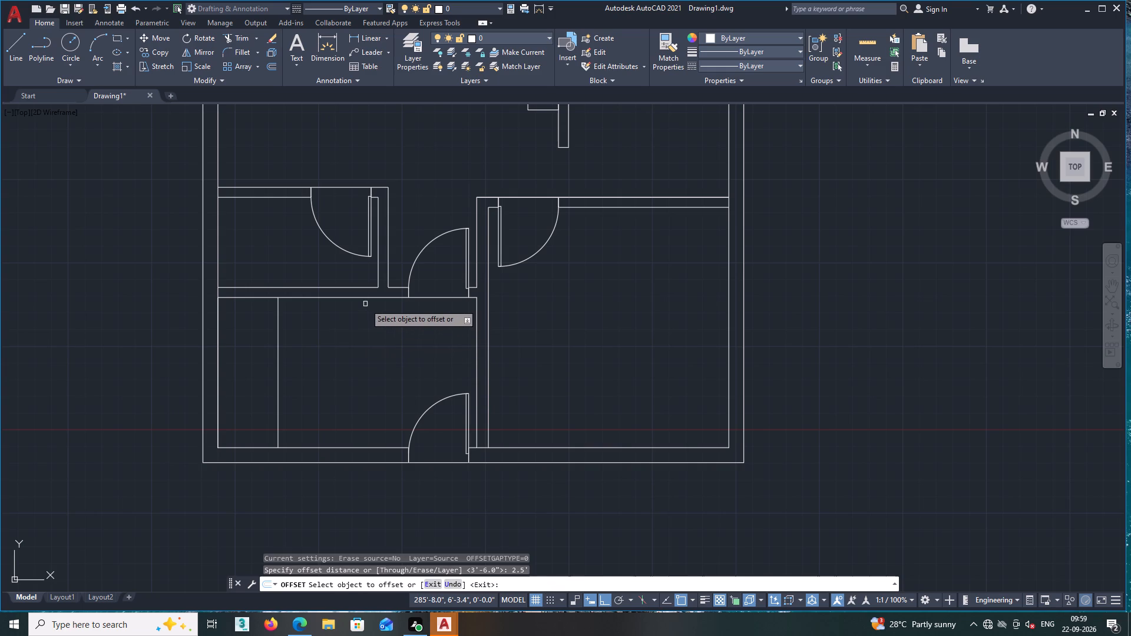
pyautogui.click(367, 296)
pyautogui.click(360, 347)
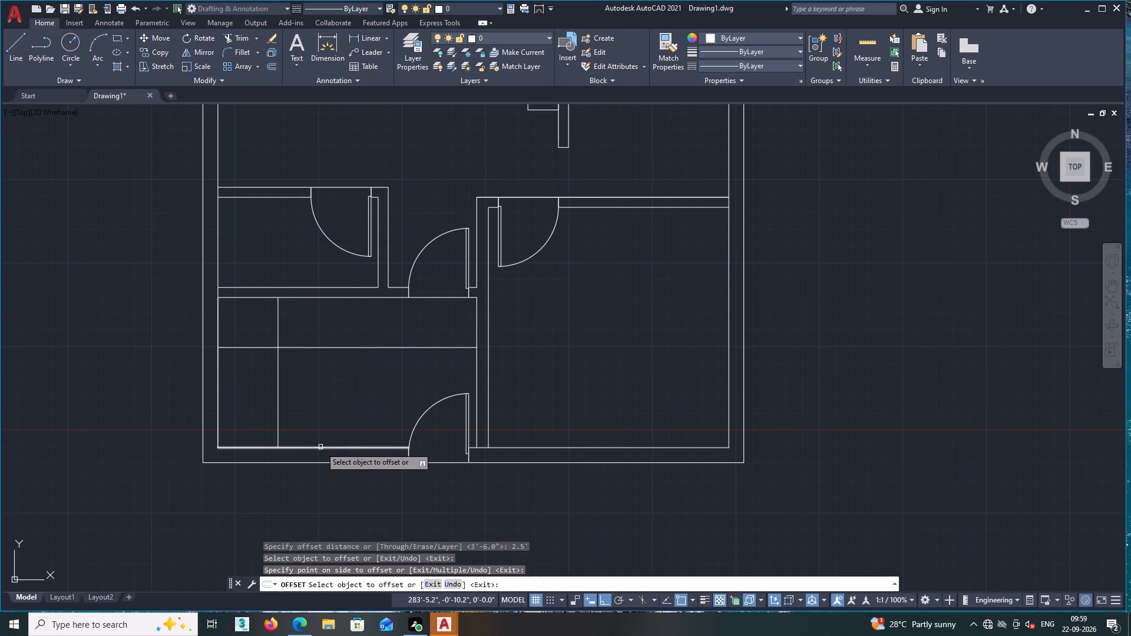
pyautogui.click(320, 447)
pyautogui.doubleClick(316, 403)
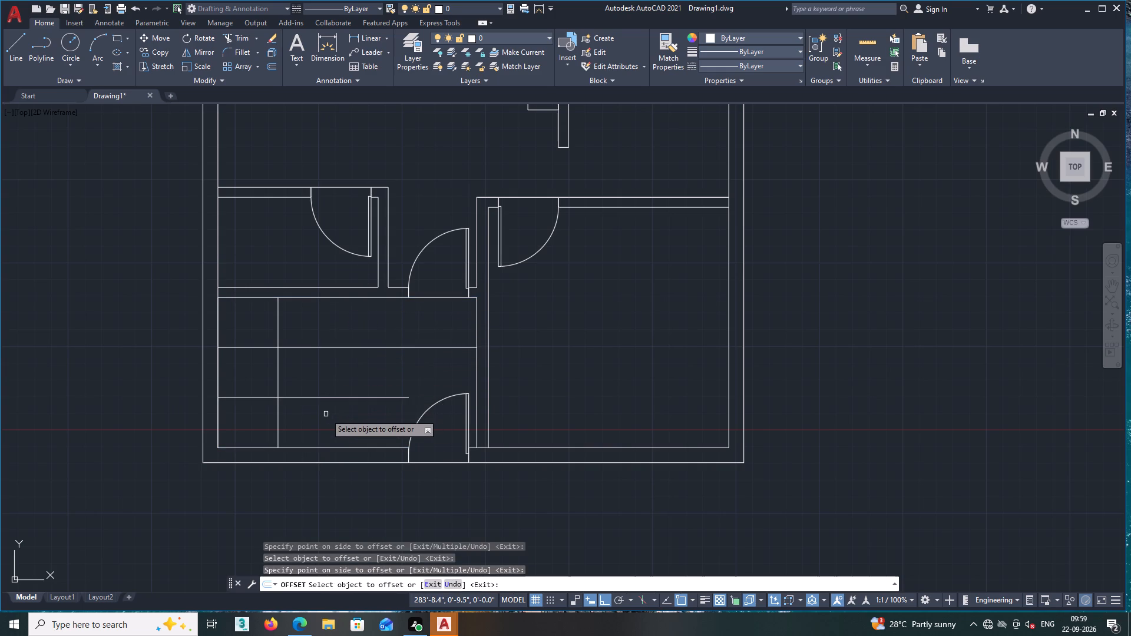
pyautogui.moveTo(326, 414); pyautogui.dragTo(417, 410, button='middle')
pyautogui.press('space')
pyautogui.write('re')
pyautogui.press('Escape')
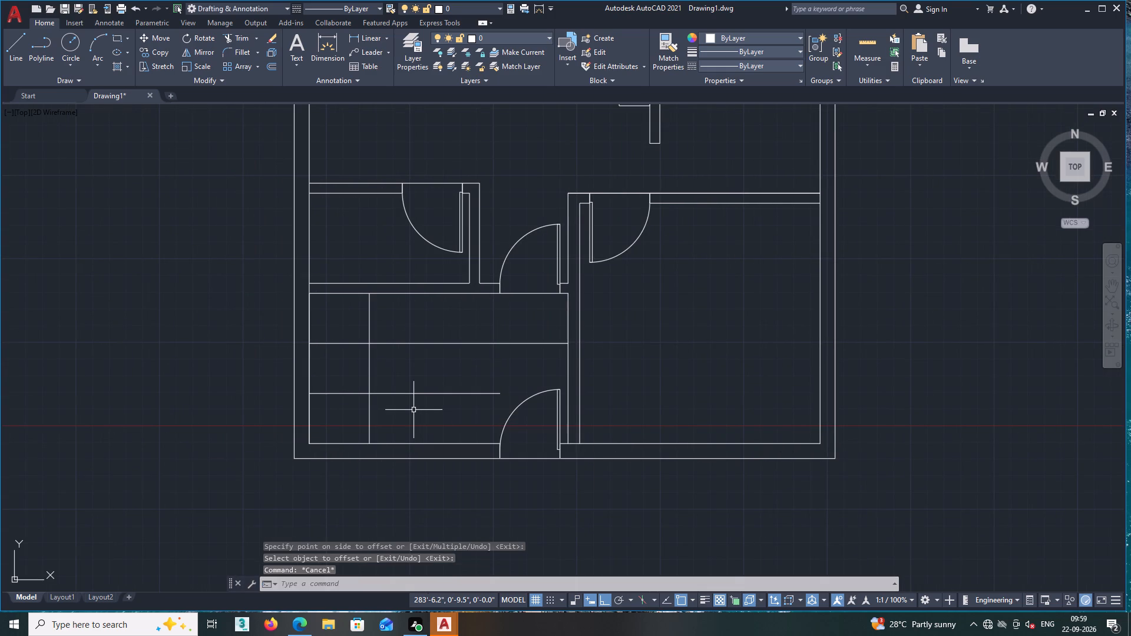
# Trim the two horizontal offset lines east of the vertical line in the south-west room.
pyautogui.write("tr'")
pyautogui.press('Return')
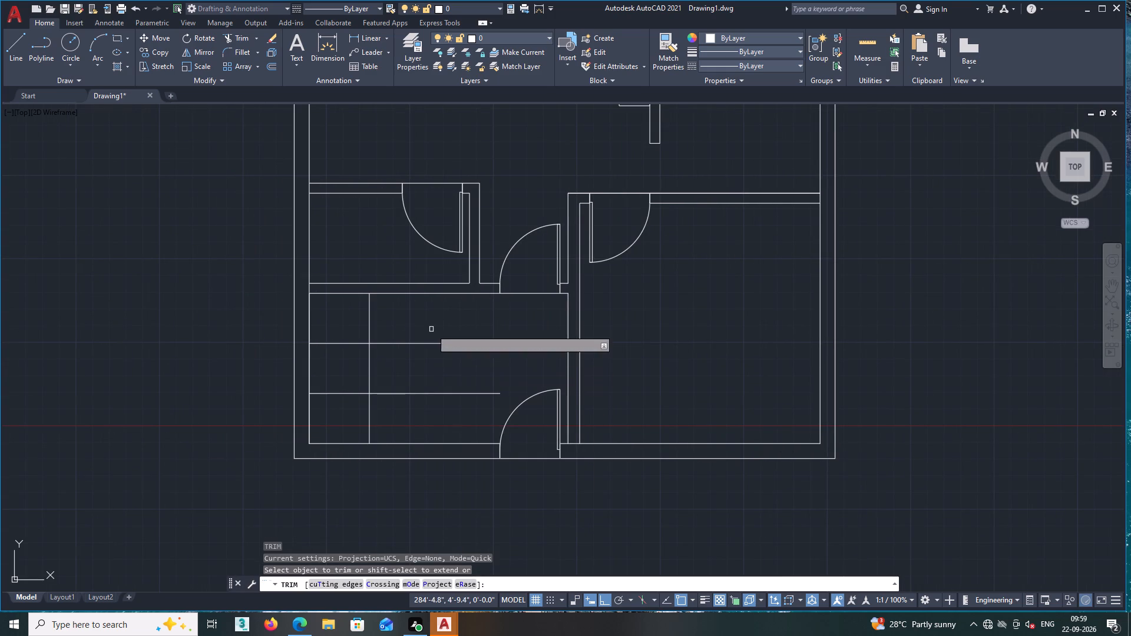
pyautogui.click(431, 329)
pyautogui.click(438, 419)
pyautogui.moveTo(437, 418); pyautogui.dragTo(471, 418, button='middle')
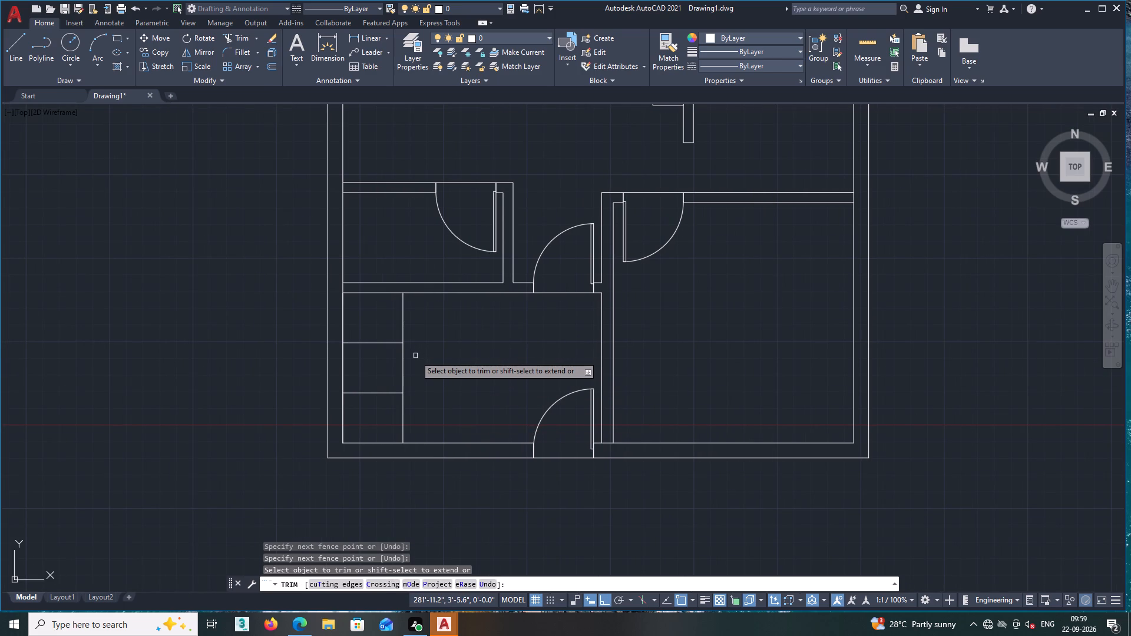
pyautogui.press('space')
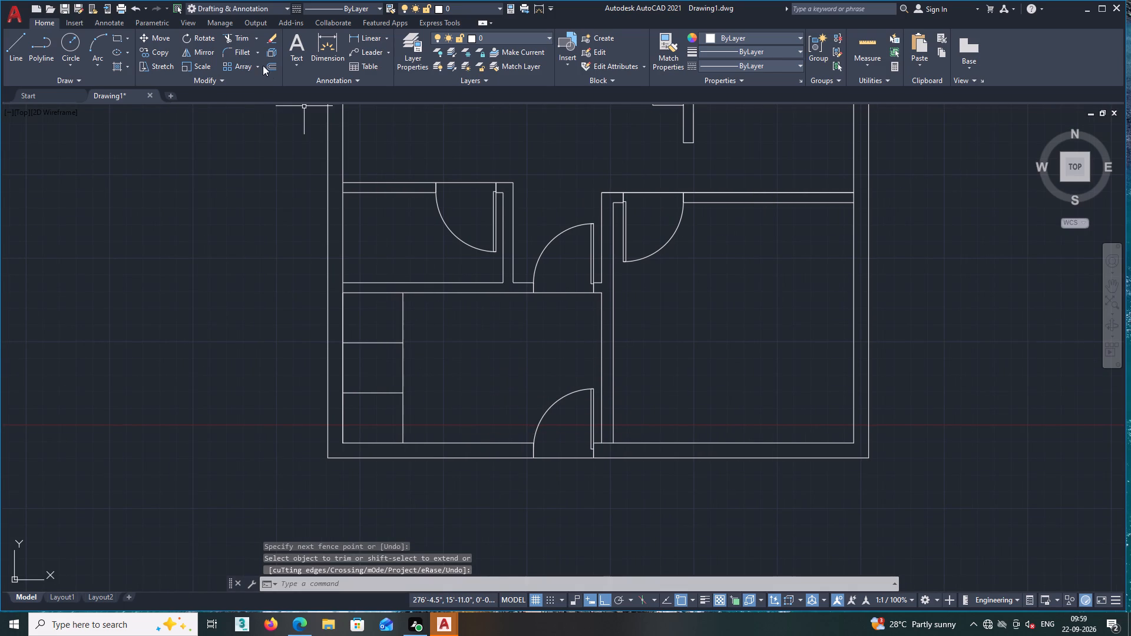
# Offset the upper short horizontal line 10" south and the lower one 10" north to form stair treads between them.
pyautogui.click(273, 68)
pyautogui.write('10')
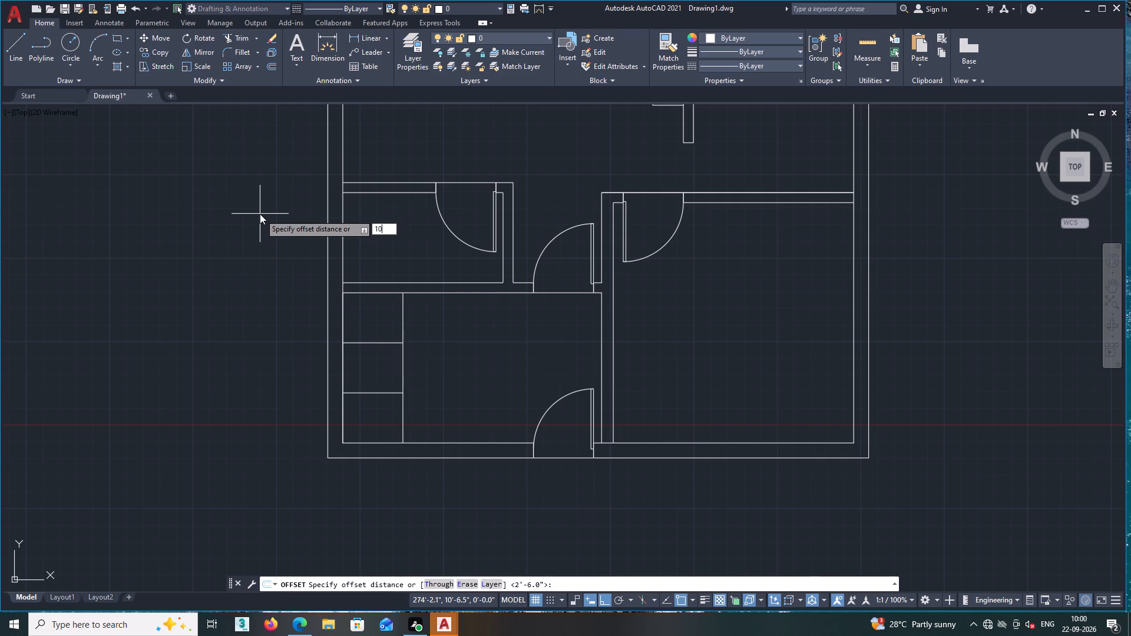
pyautogui.press('Return')
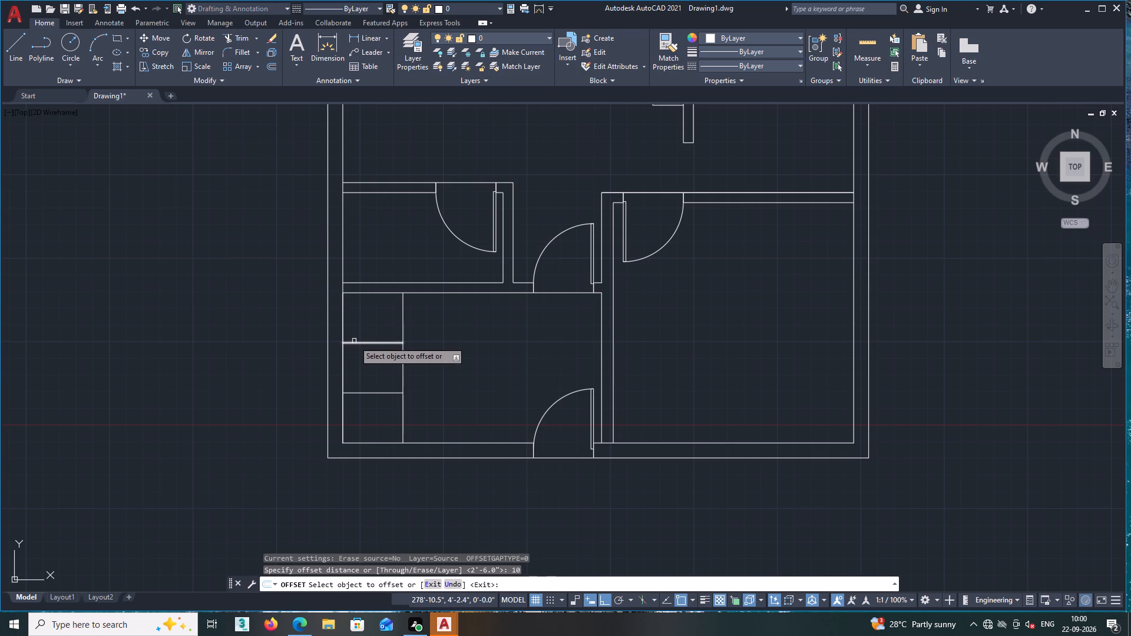
pyautogui.click(354, 342)
pyautogui.click(347, 365)
pyautogui.click(356, 392)
pyautogui.click(356, 378)
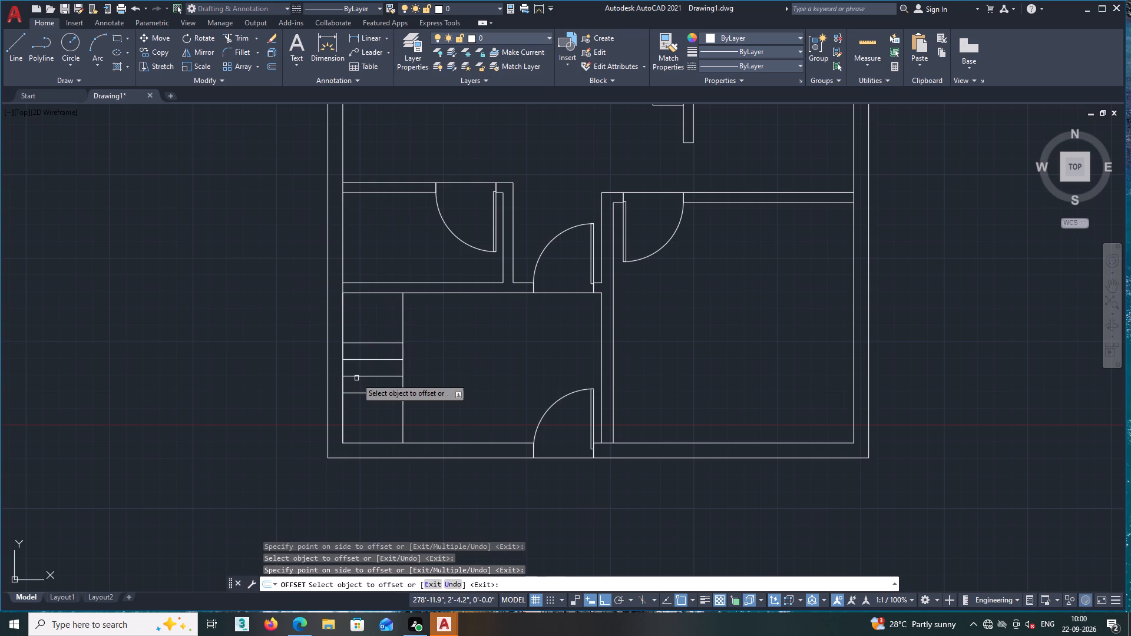
# Offset the stair's vertical line east repeatedly at 10" spacing to add six tread lines across the south-west room.
pyautogui.moveTo(382, 387); pyautogui.dragTo(368, 377, button='middle')
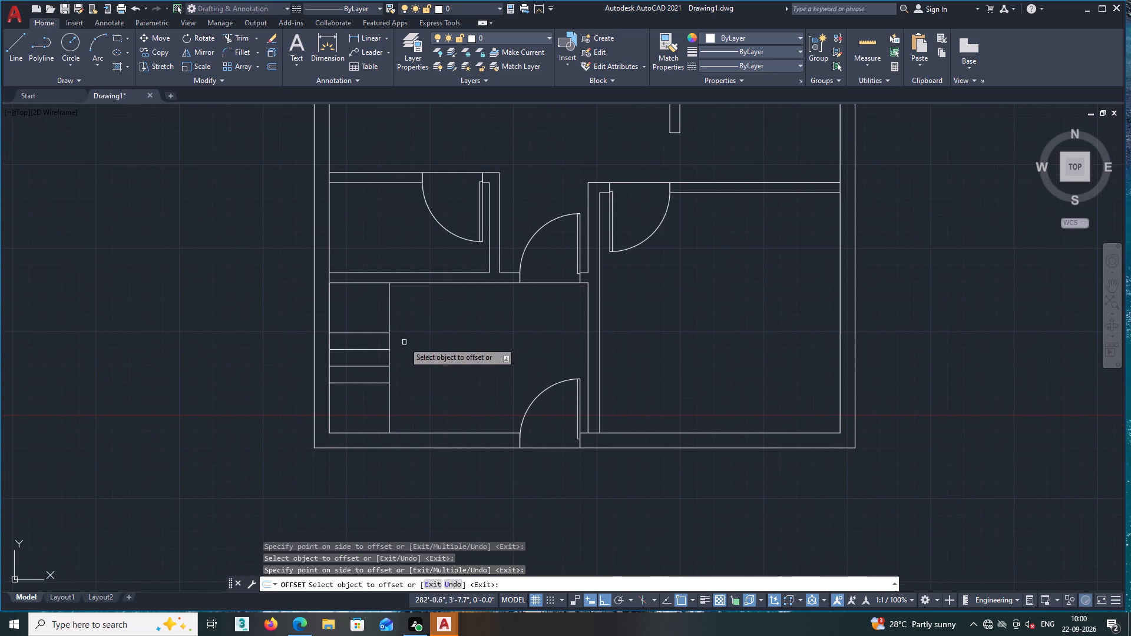
pyautogui.click(391, 309)
pyautogui.click(422, 308)
pyautogui.click(406, 316)
pyautogui.doubleClick(427, 317)
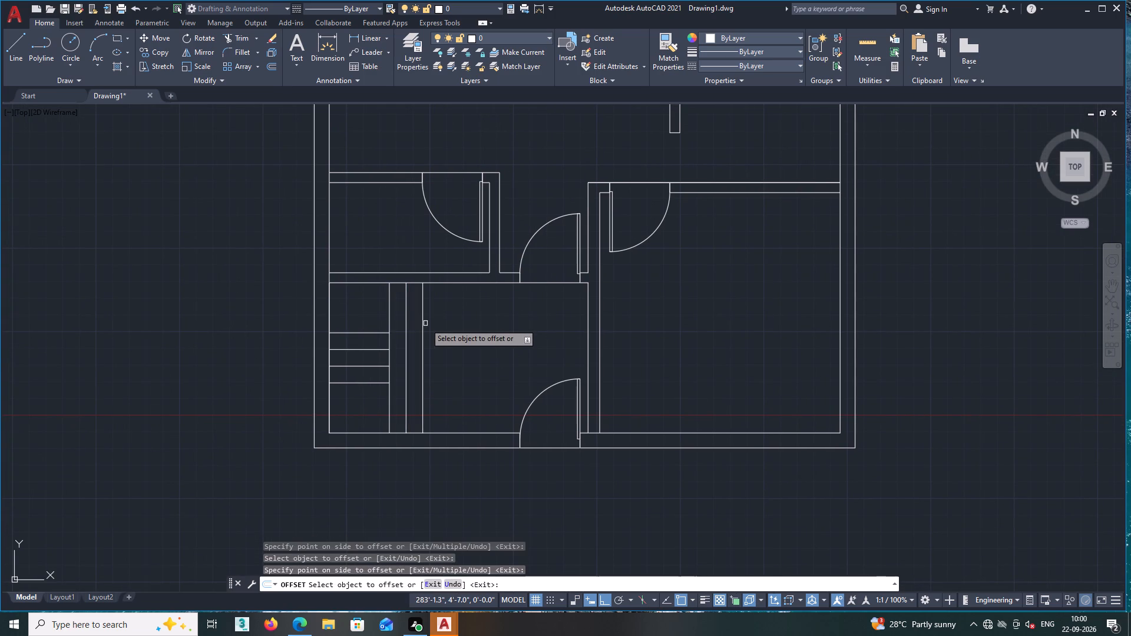
pyautogui.click(424, 326)
pyautogui.click(433, 325)
pyautogui.click(439, 339)
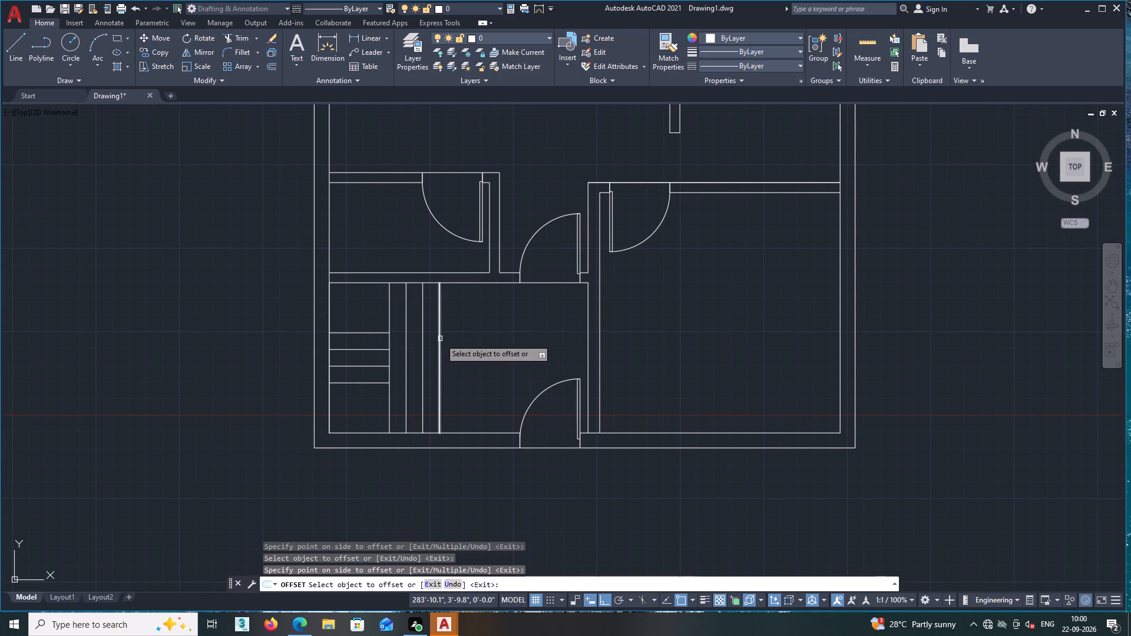
pyautogui.click(440, 339)
pyautogui.click(462, 338)
pyautogui.click(441, 349)
pyautogui.click(451, 348)
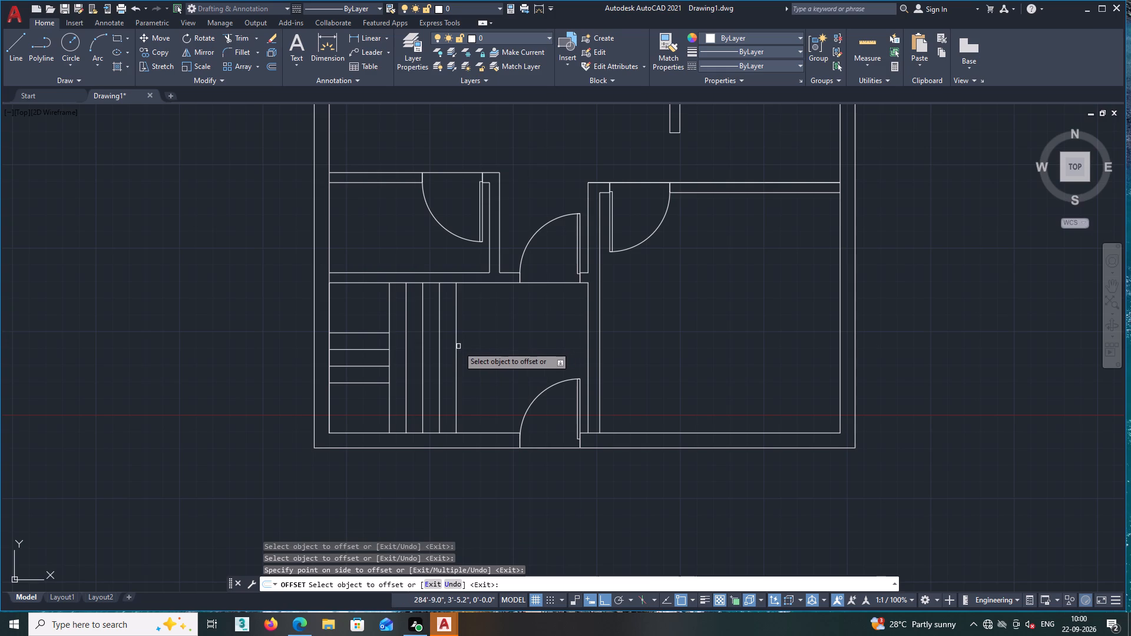
pyautogui.click(455, 350)
pyautogui.click(475, 350)
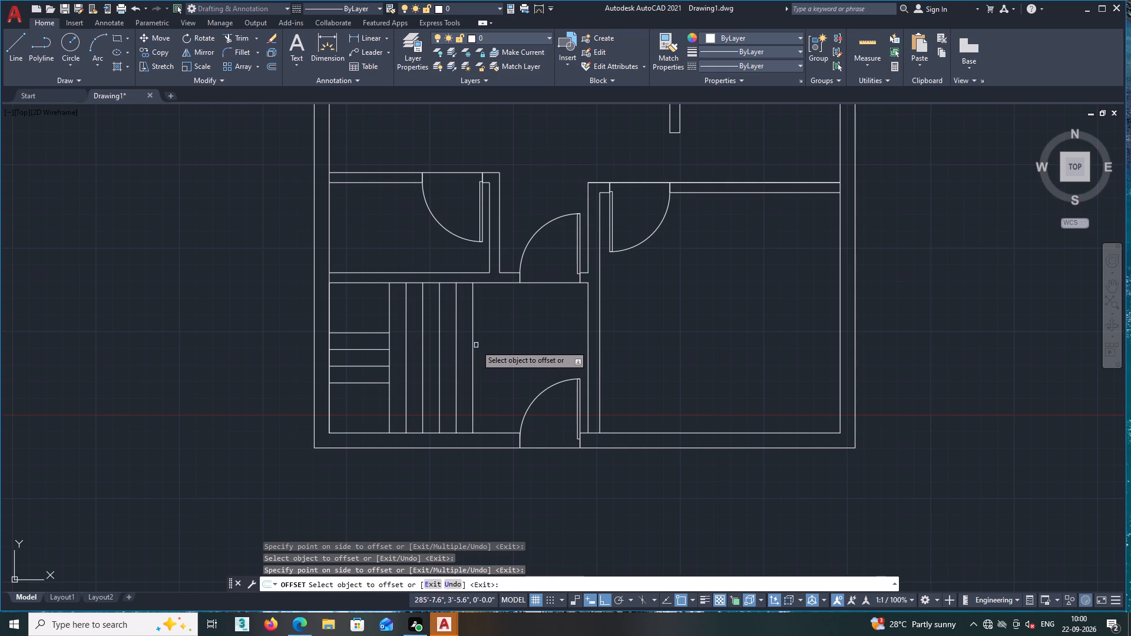
pyautogui.click(472, 349)
pyautogui.click(485, 348)
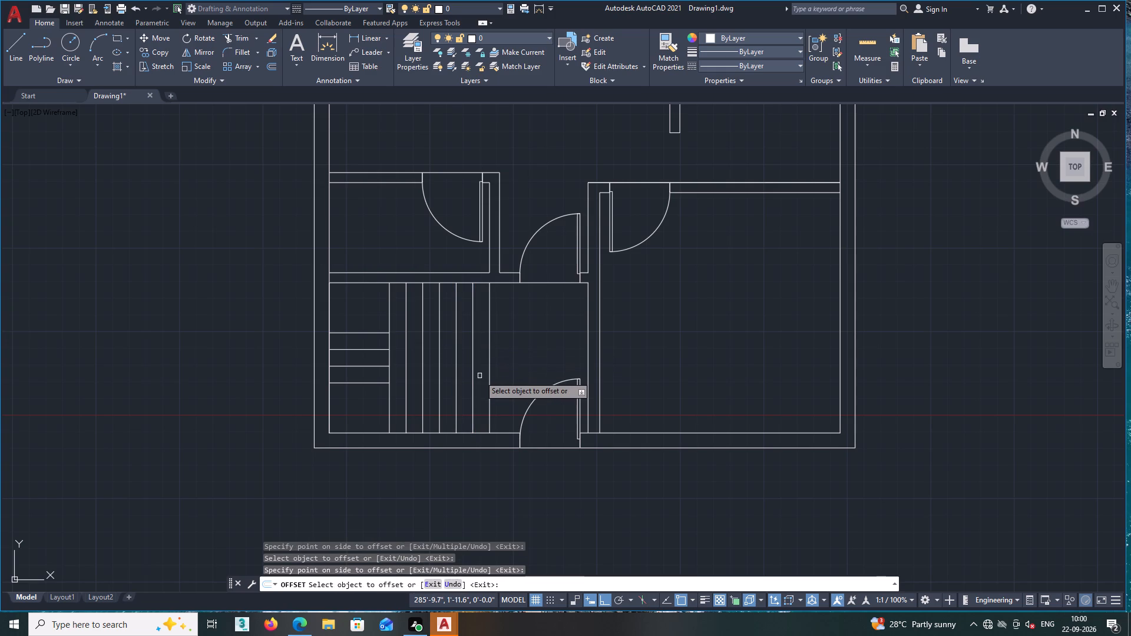
# Extend the stair's upper horizontal line east across the vertical tread lines to the easternmost tread.
pyautogui.moveTo(479, 376); pyautogui.dragTo(489, 370, button='middle')
pyautogui.press('space')
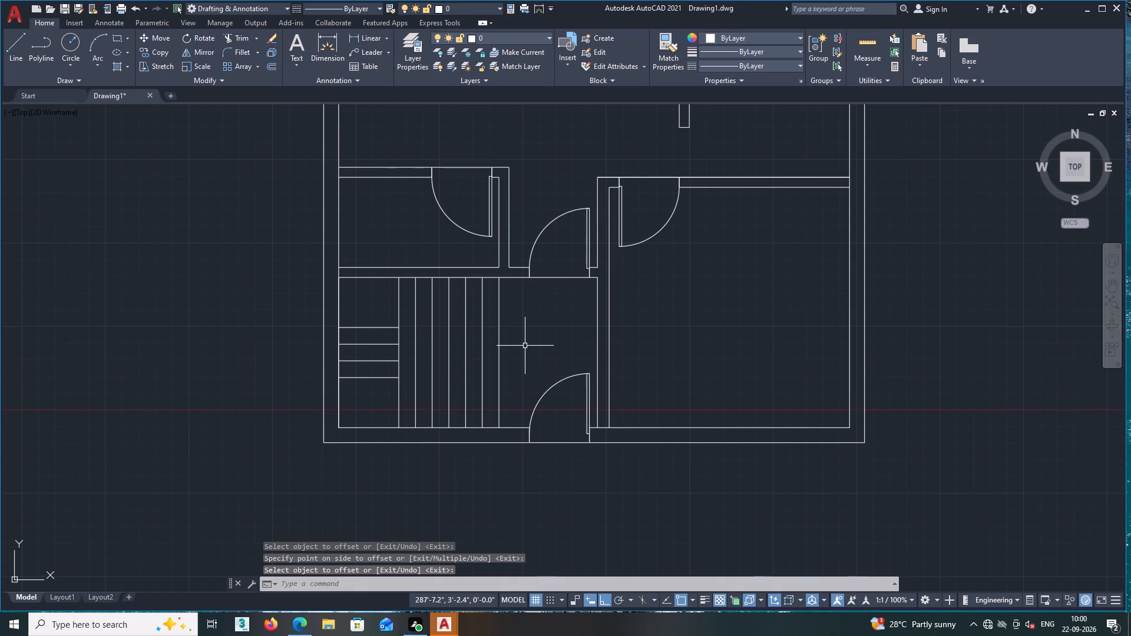
pyautogui.write('ex')
pyautogui.press('Return')
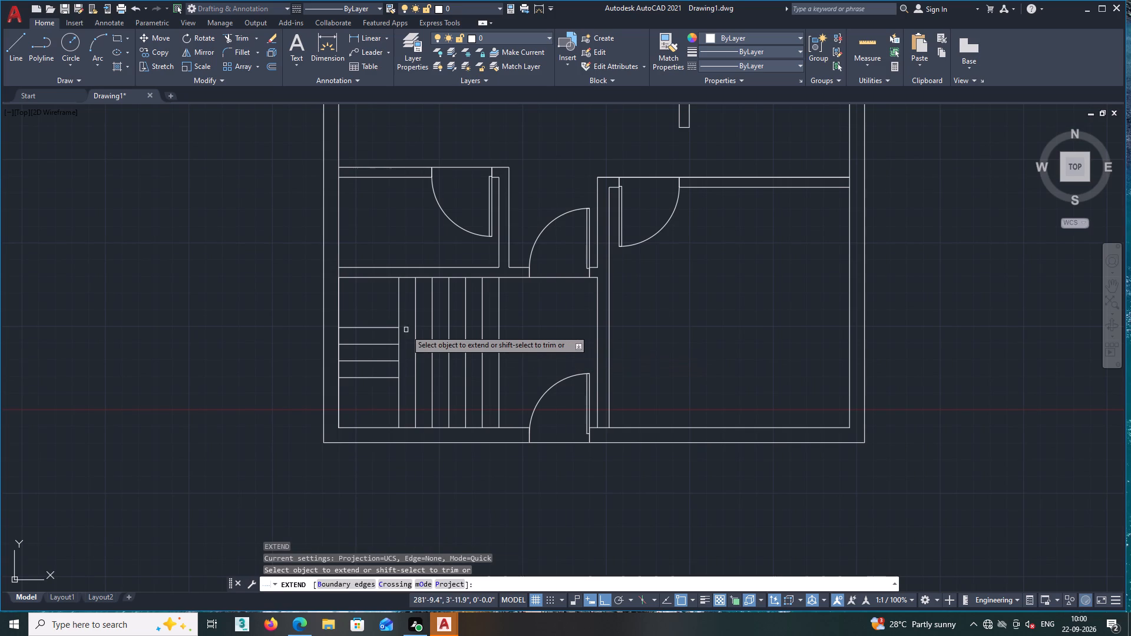
pyautogui.click(395, 329)
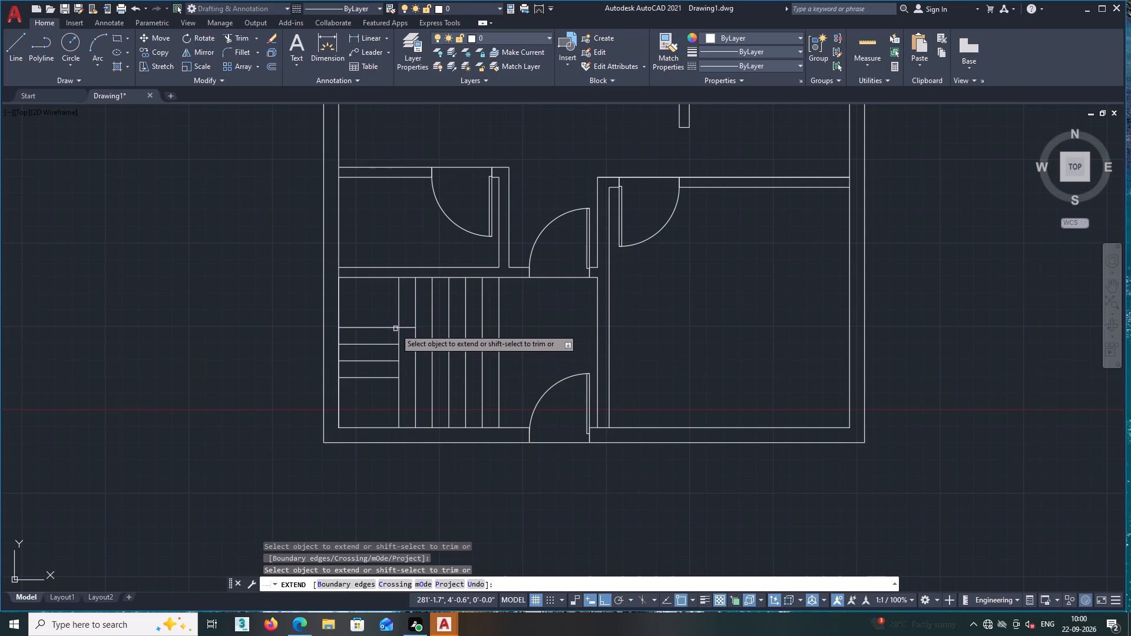
pyautogui.click(393, 328)
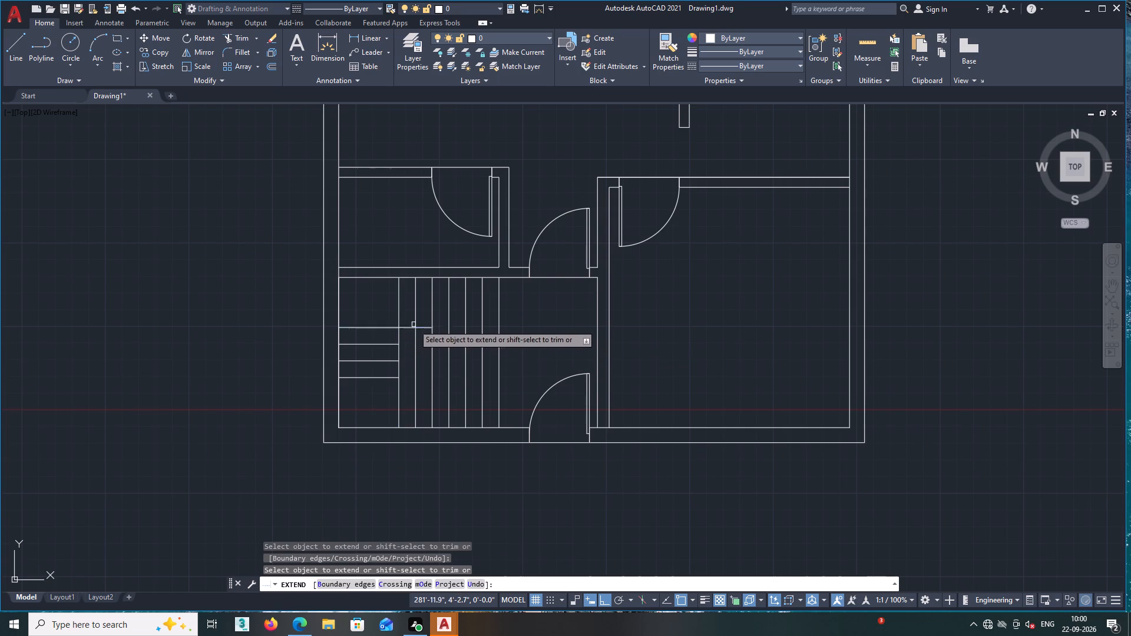
pyautogui.doubleClick(425, 329)
pyautogui.click(439, 327)
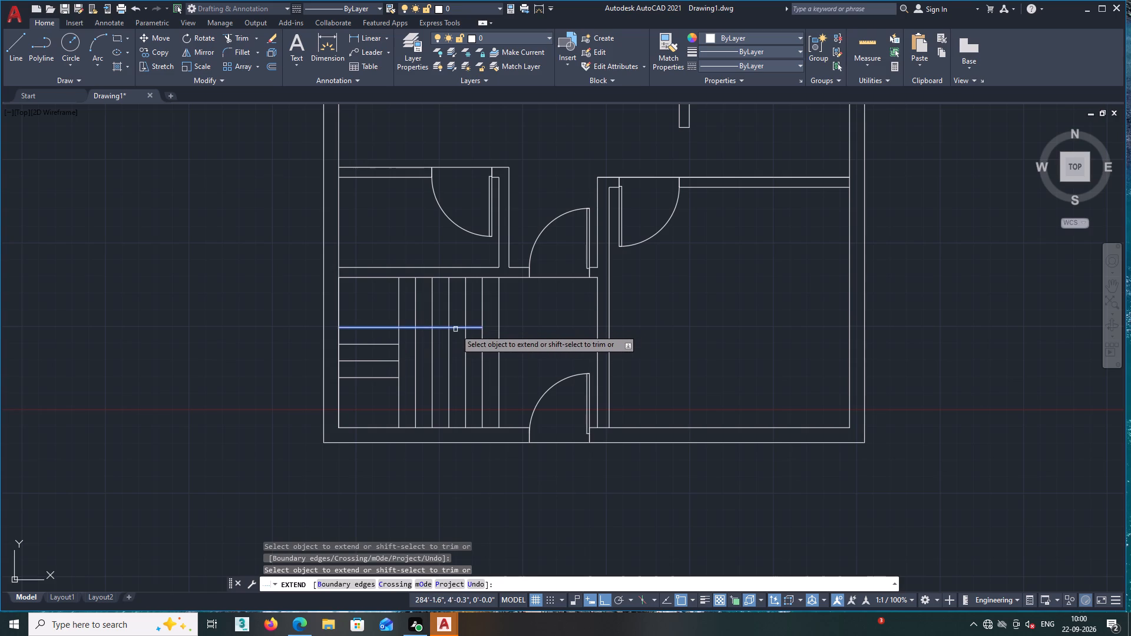
pyautogui.doubleClick(455, 329)
pyautogui.click(473, 329)
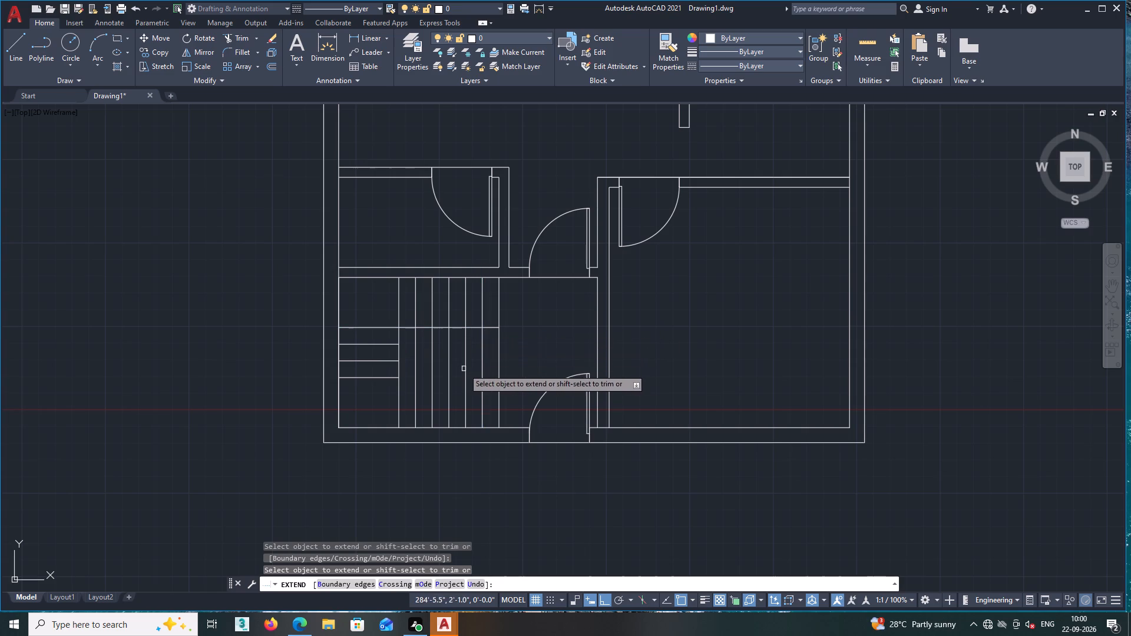
# Extend the stair's lower horizontal line east across the vertical tread lines to the easternmost tread.
pyautogui.click(392, 378)
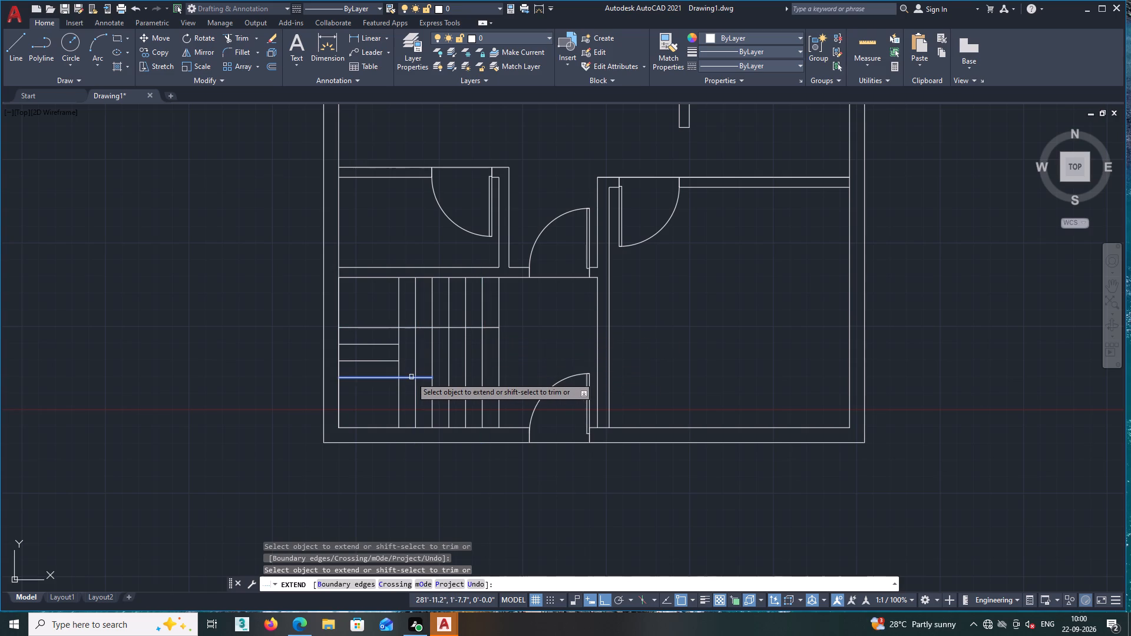
pyautogui.click(411, 377)
pyautogui.click(428, 377)
pyautogui.click(439, 377)
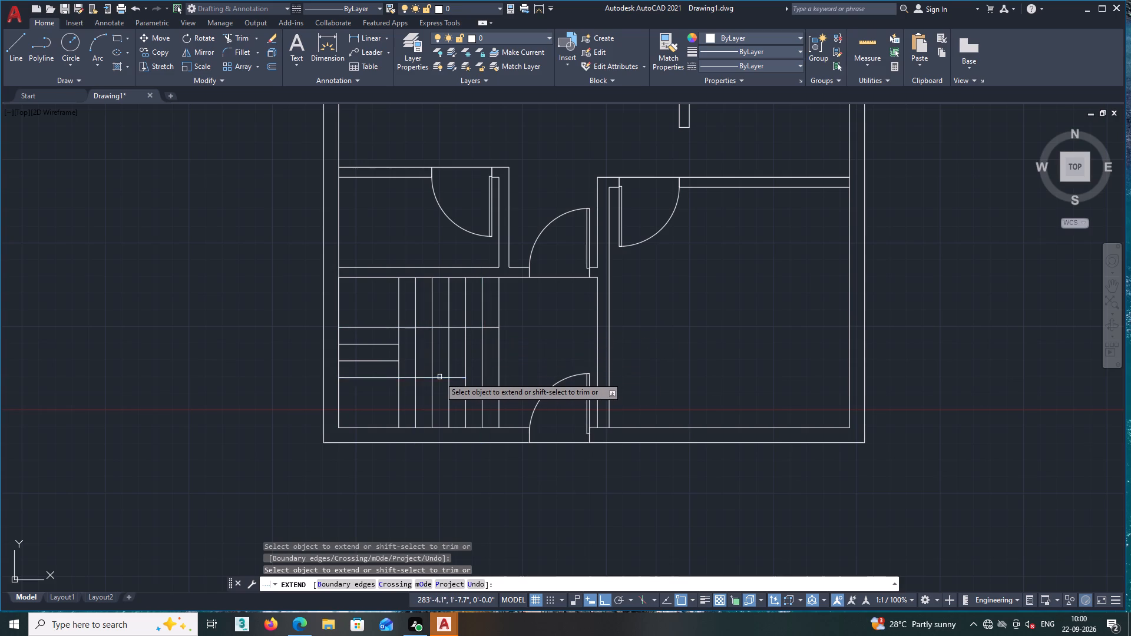
pyautogui.click(456, 377)
pyautogui.click(475, 378)
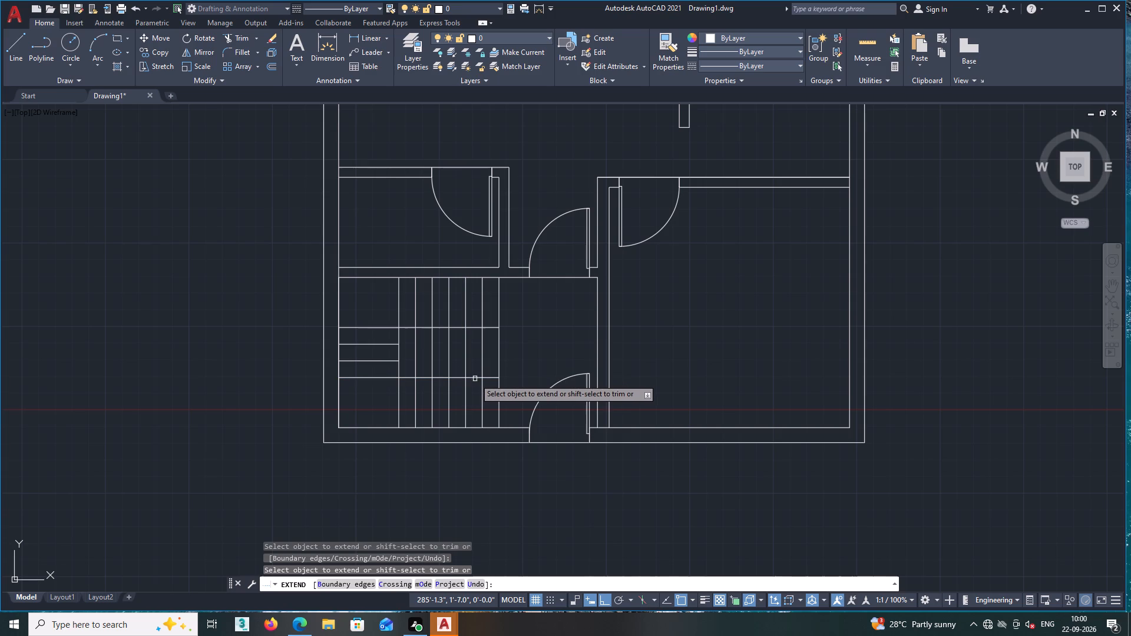
pyautogui.press('space')
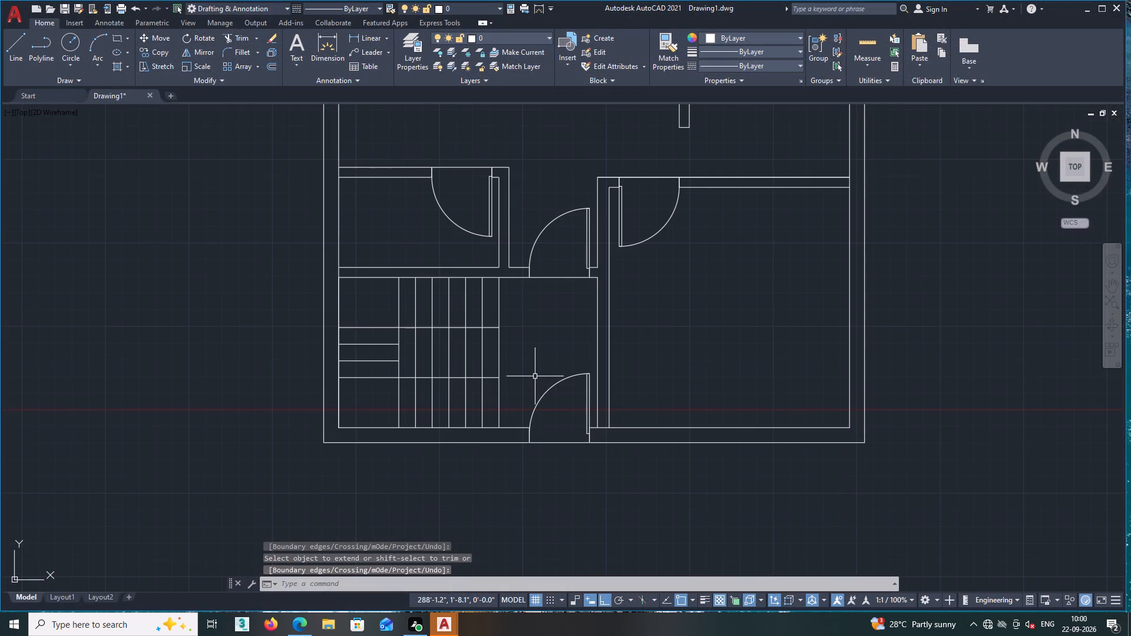
# Trim the six vertical tread lines between the two extended horizontal lines, leaving two separate stair flights.
pyautogui.write('tr')
pyautogui.press('Return')
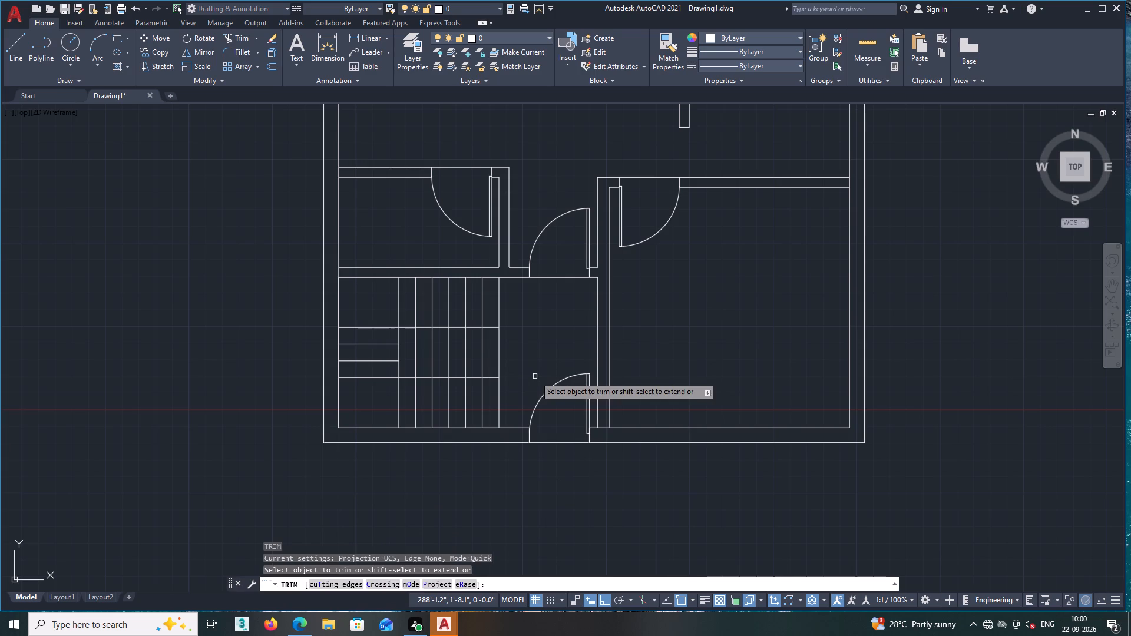
pyautogui.click(531, 356)
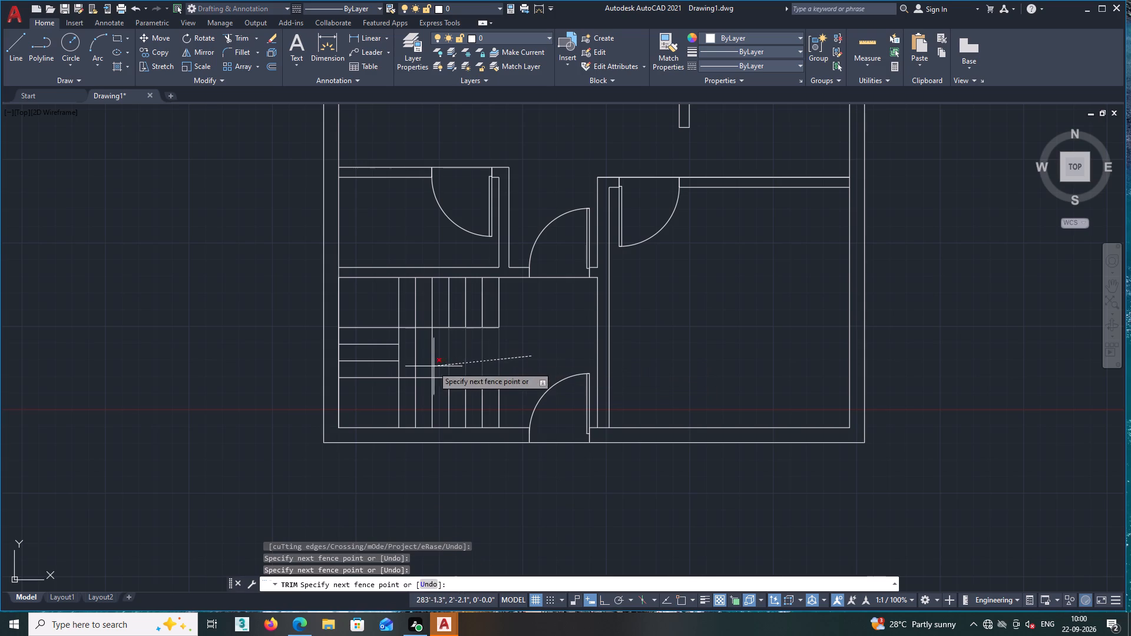
pyautogui.click(412, 359)
# Look over the whole floor plan, from the south-west staircase up to the northern rooms.
pyautogui.moveTo(421, 360); pyautogui.dragTo(487, 363, button='middle')
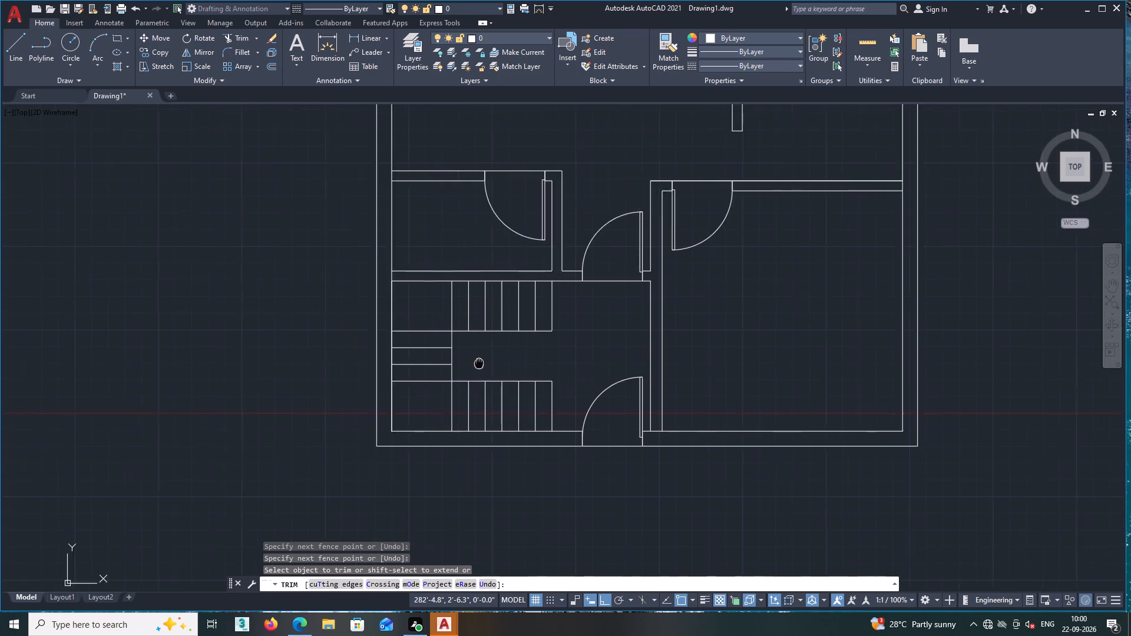
pyautogui.moveTo(487, 363); pyautogui.dragTo(581, 363, button='middle')
pyautogui.scroll(-1, 581, 364)
pyautogui.moveTo(590, 363); pyautogui.dragTo(586, 322, button='middle')
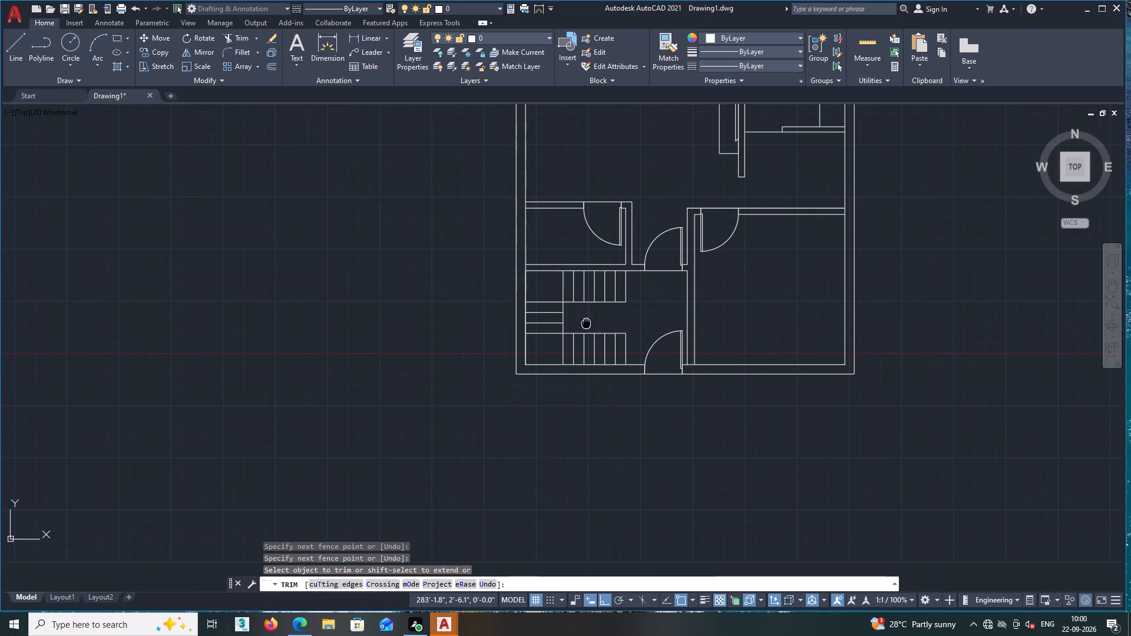
pyautogui.moveTo(640, 330); pyautogui.dragTo(570, 578, button='middle')
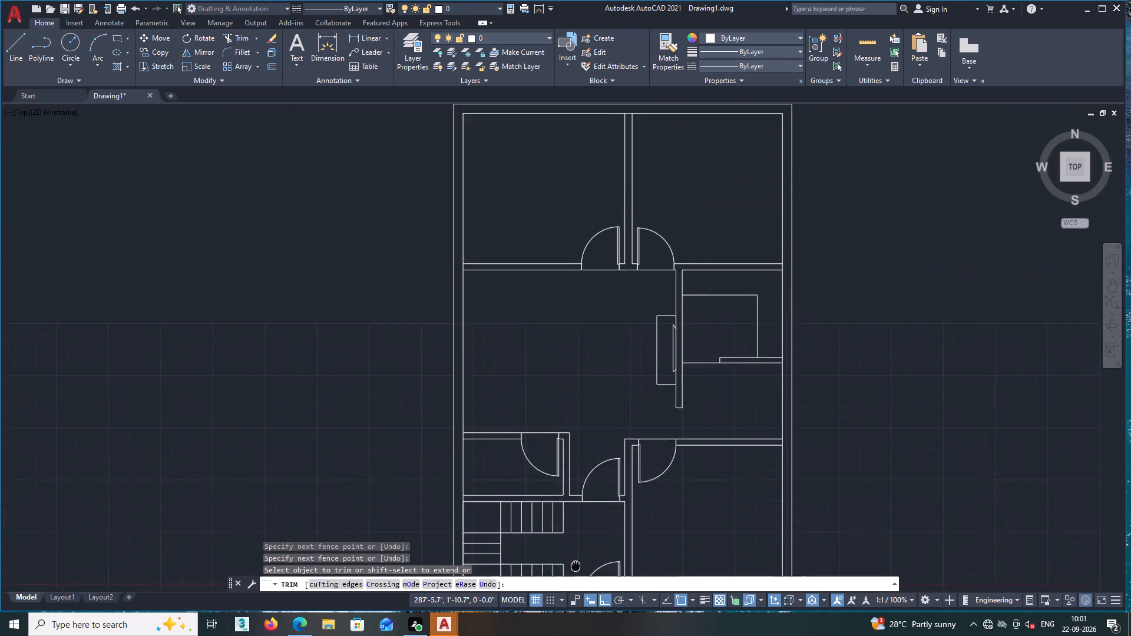
pyautogui.moveTo(570, 578); pyautogui.dragTo(562, 610, button='middle')
pyautogui.moveTo(549, 423); pyautogui.dragTo(438, 429, button='middle')
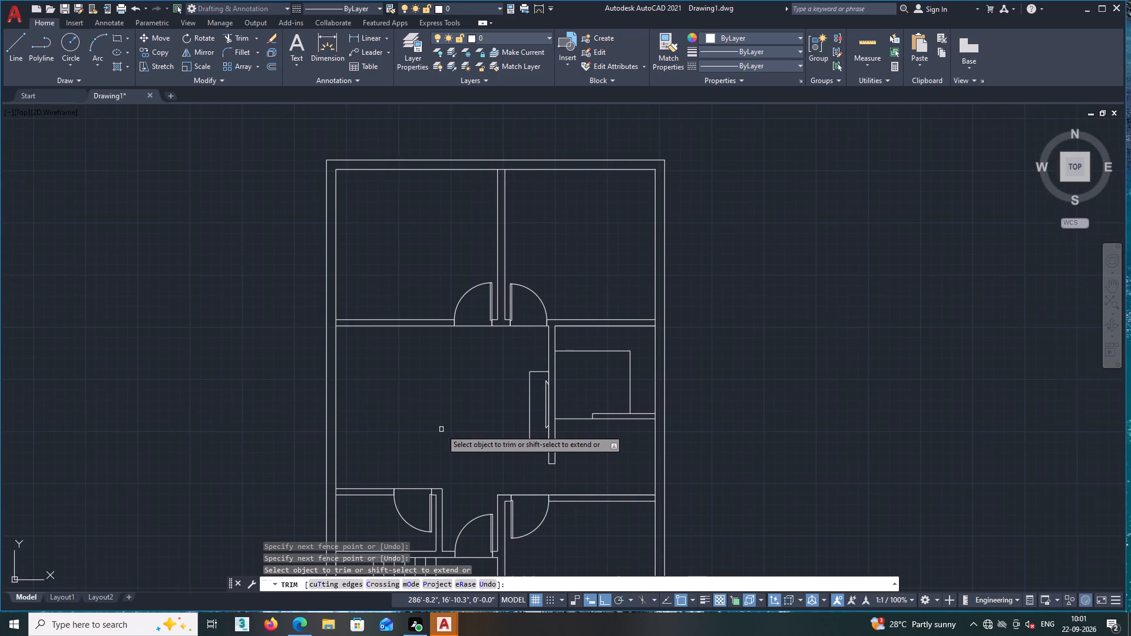
pyautogui.scroll(-2, 444, 429)
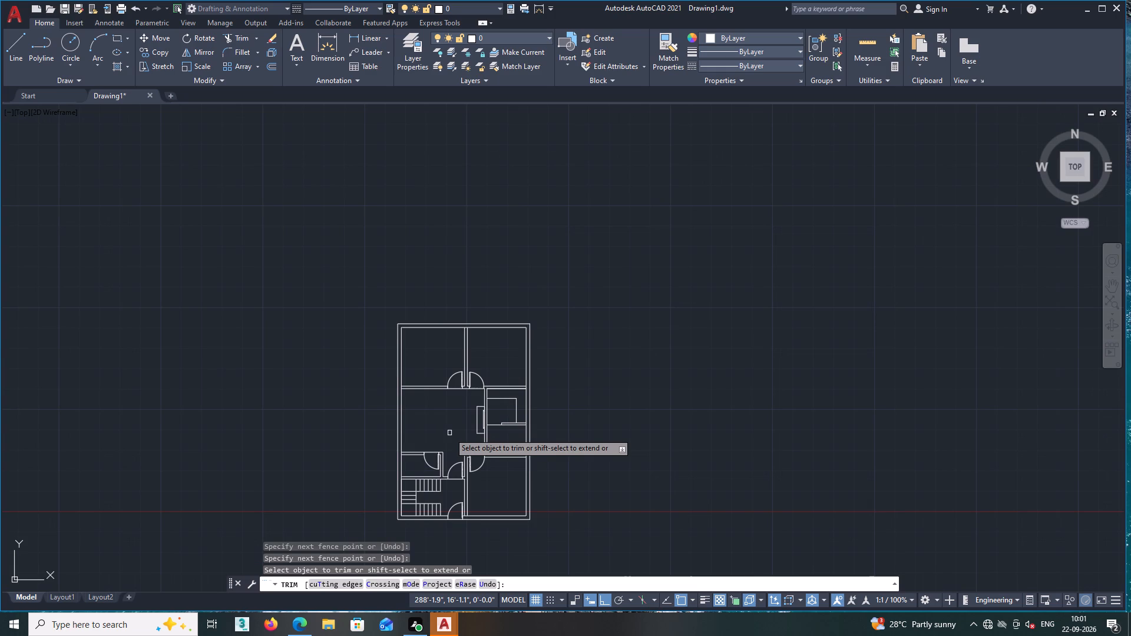
pyautogui.moveTo(531, 431); pyautogui.dragTo(536, 397, button='middle')
pyautogui.moveTo(567, 438); pyautogui.dragTo(568, 406, button='middle')
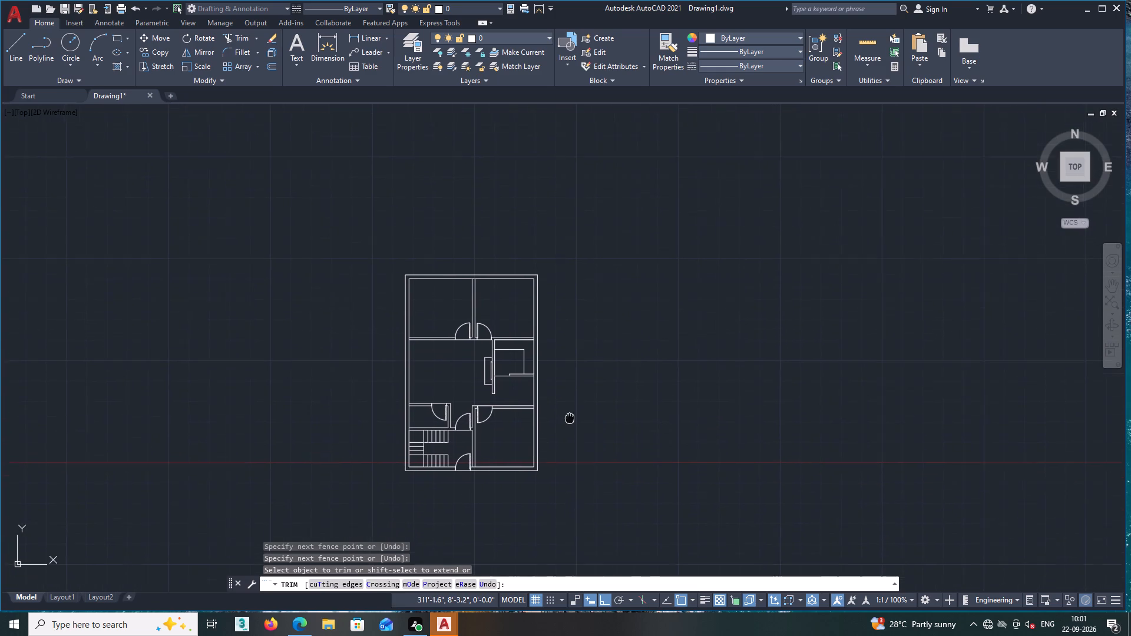
pyautogui.moveTo(568, 406); pyautogui.dragTo(601, 514, button='middle')
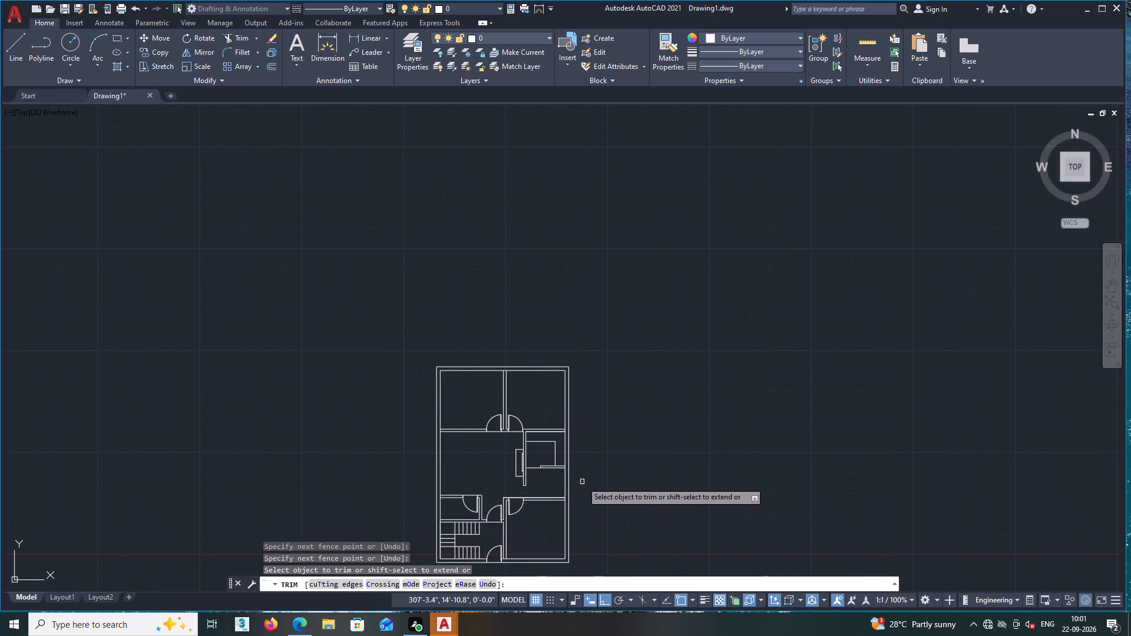
pyautogui.moveTo(582, 482); pyautogui.dragTo(588, 433, button='middle')
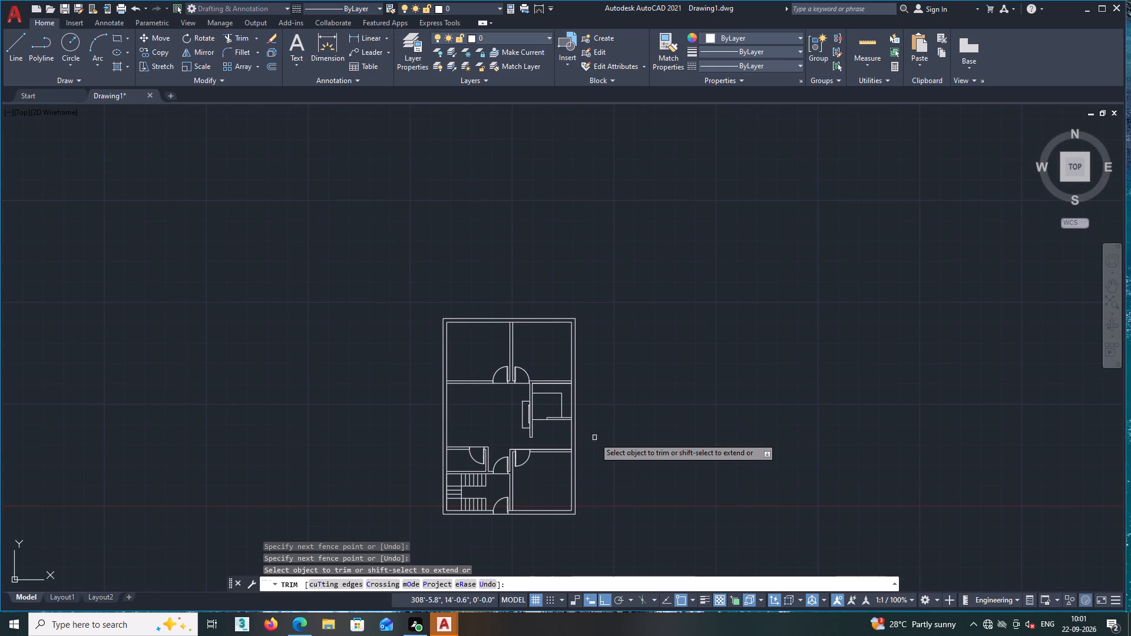
pyautogui.moveTo(585, 462); pyautogui.dragTo(585, 440, button='middle')
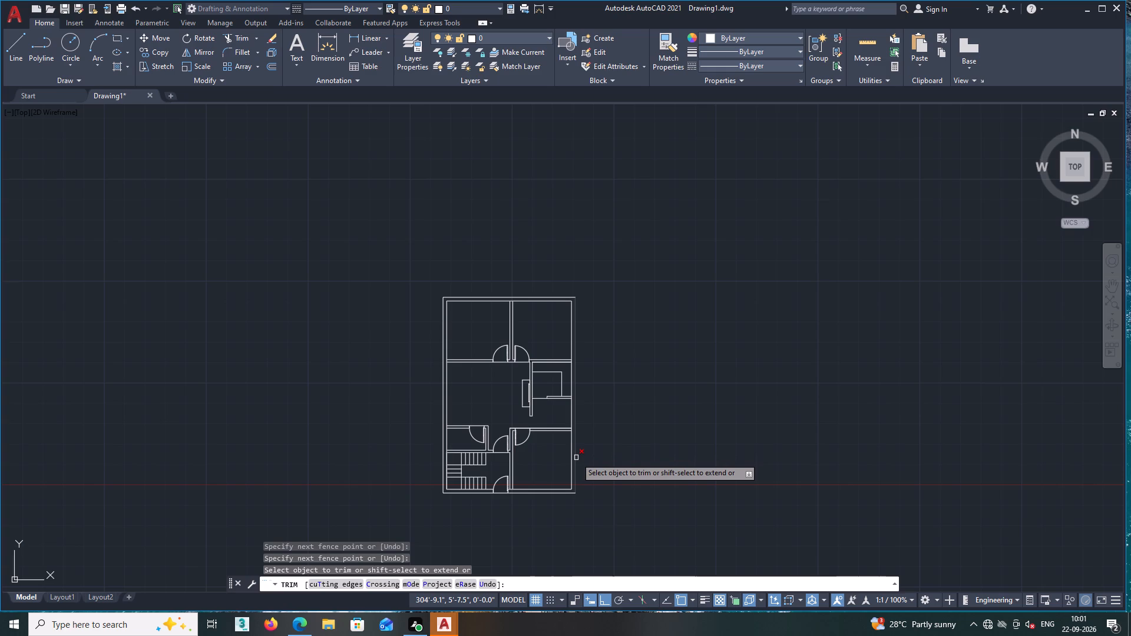
pyautogui.scroll(1, 546, 457)
pyautogui.moveTo(546, 457); pyautogui.dragTo(544, 450, button='middle')
pyautogui.scroll(1, 546, 457)
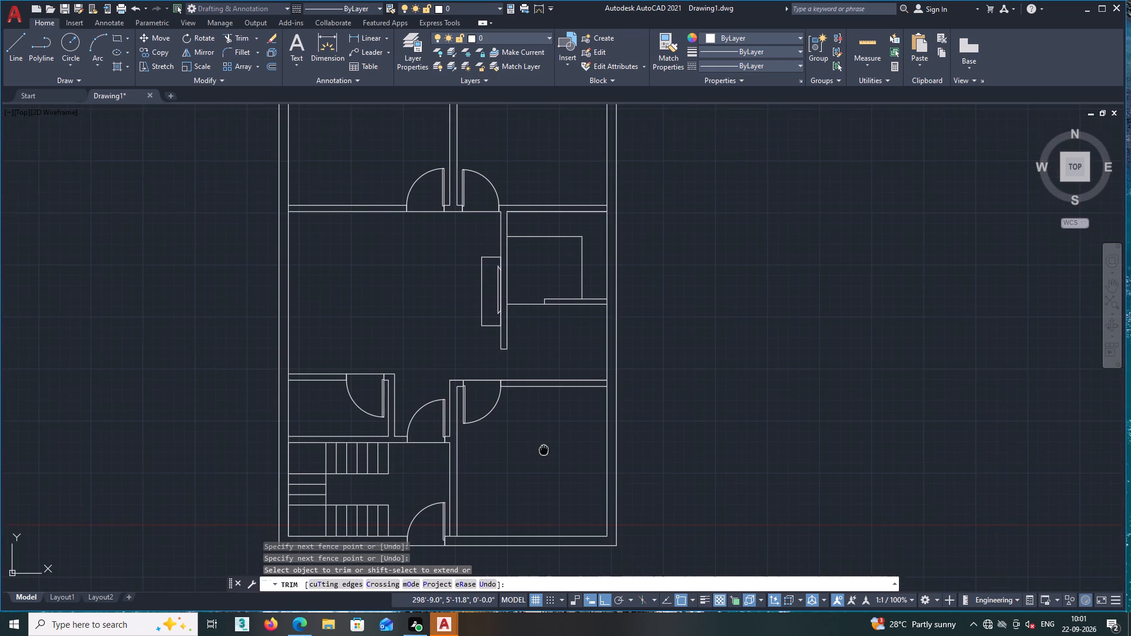
pyautogui.moveTo(544, 450); pyautogui.dragTo(541, 445, button='middle')
pyautogui.press('space')
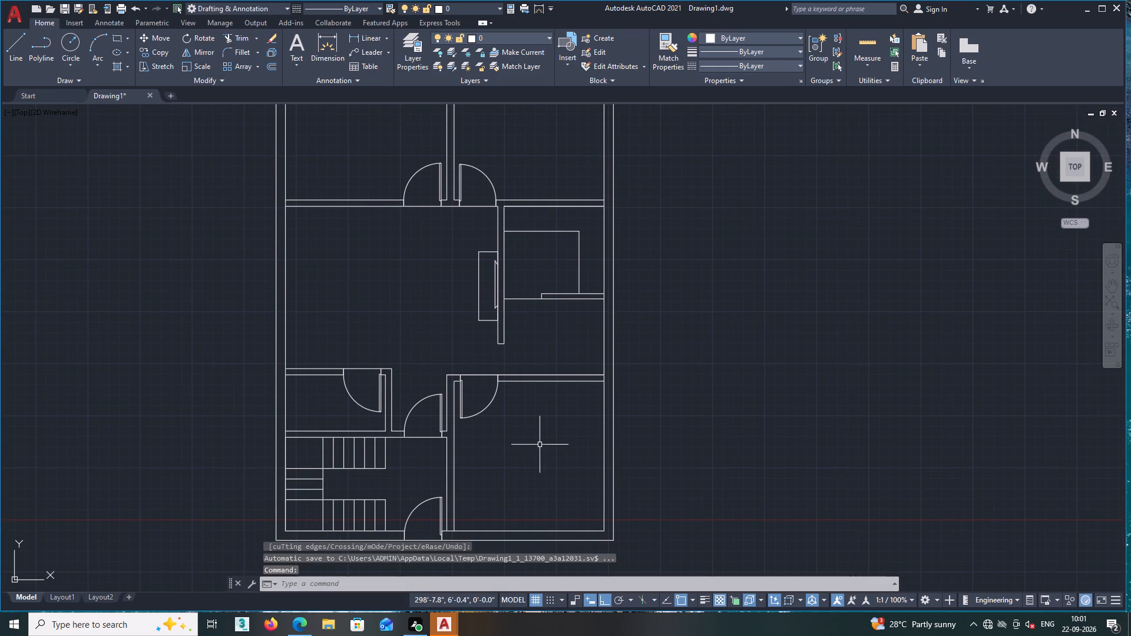
pyautogui.moveTo(540, 445); pyautogui.dragTo(701, 455, button='middle')
pyautogui.moveTo(834, 422); pyautogui.dragTo(704, 418, button='middle')
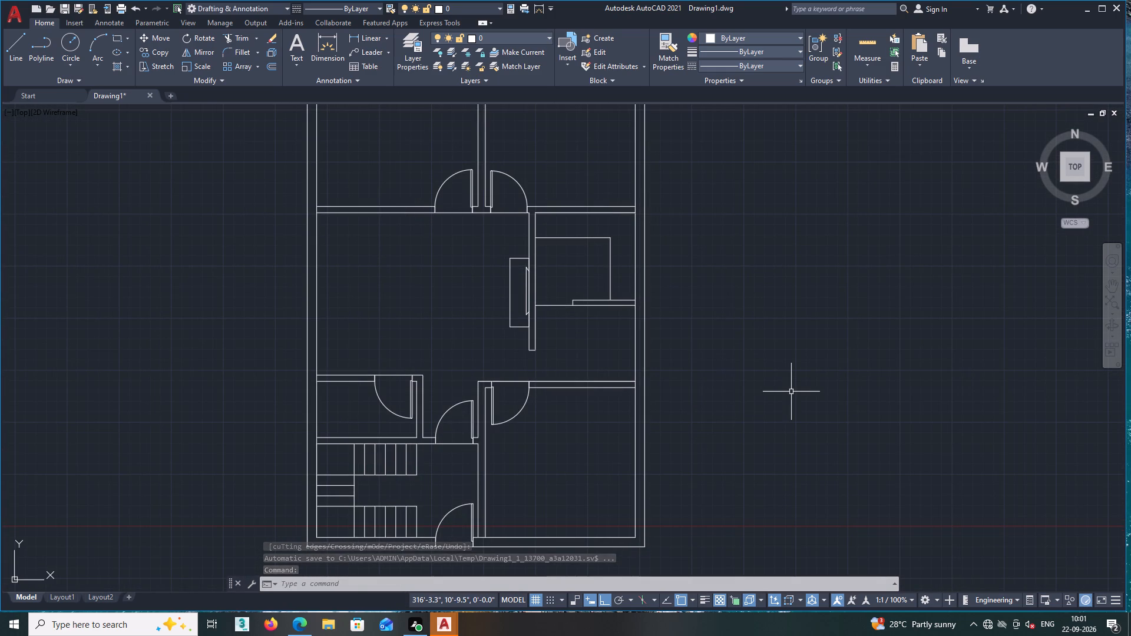
# Insert the recent block sink.dwg in the empty space east of the floor plan.
pyautogui.press('i')
pyautogui.press('Return')
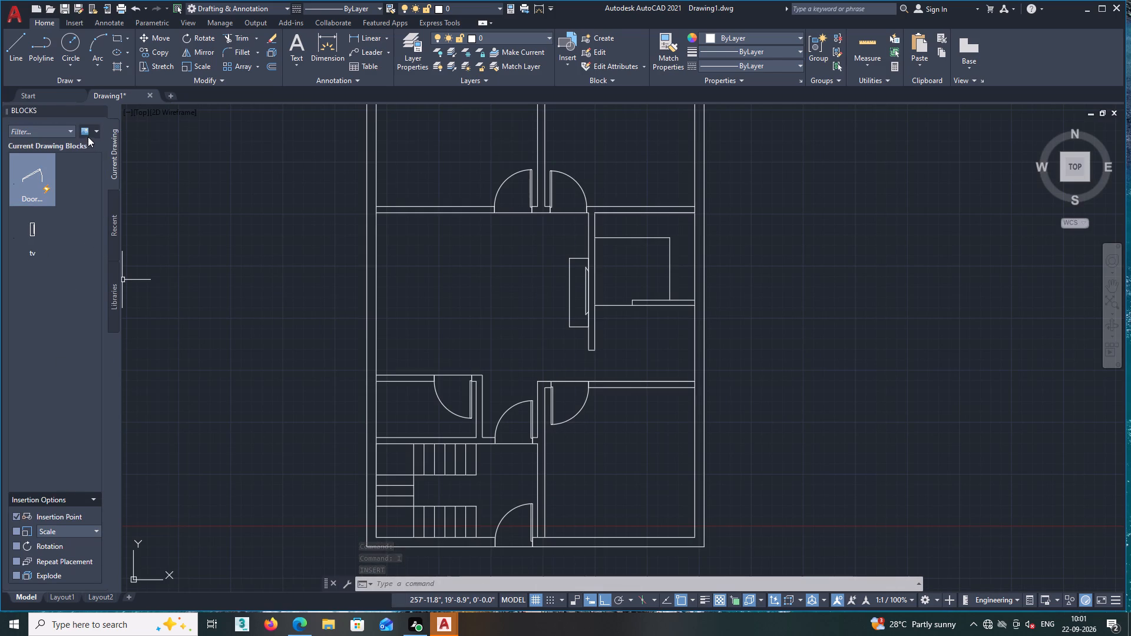
pyautogui.click(114, 156)
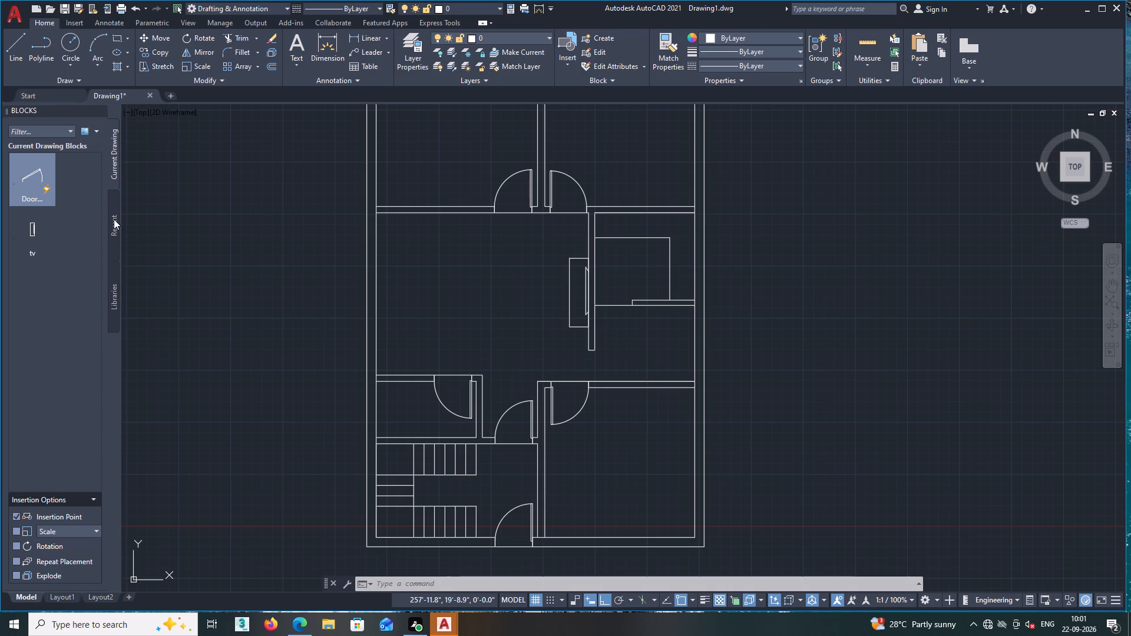
pyautogui.click(114, 219)
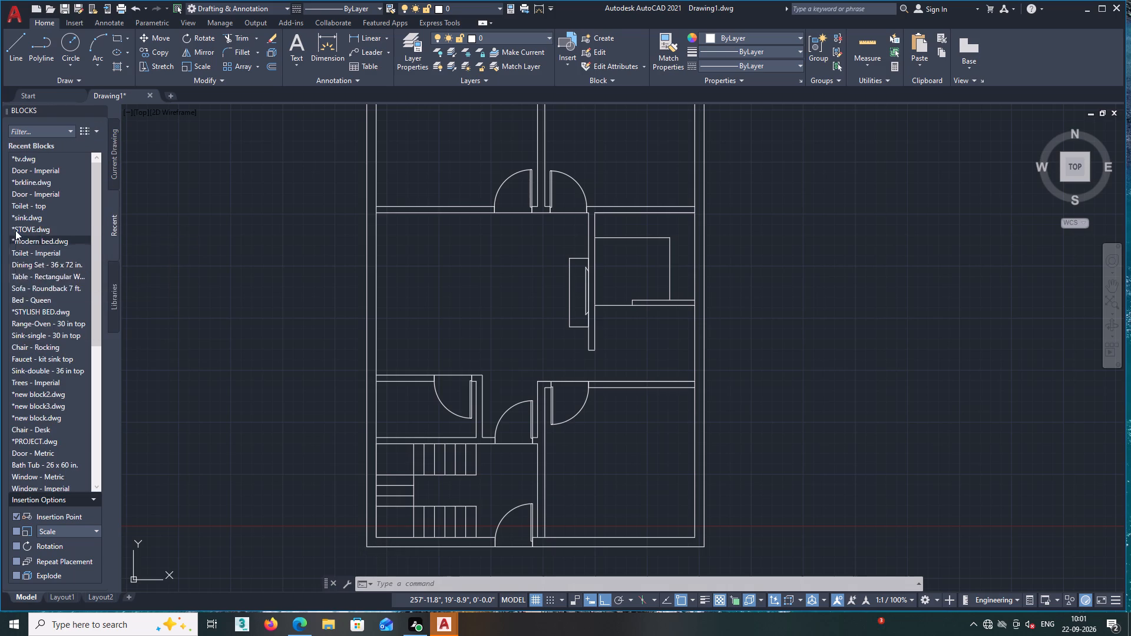
pyautogui.click(20, 218)
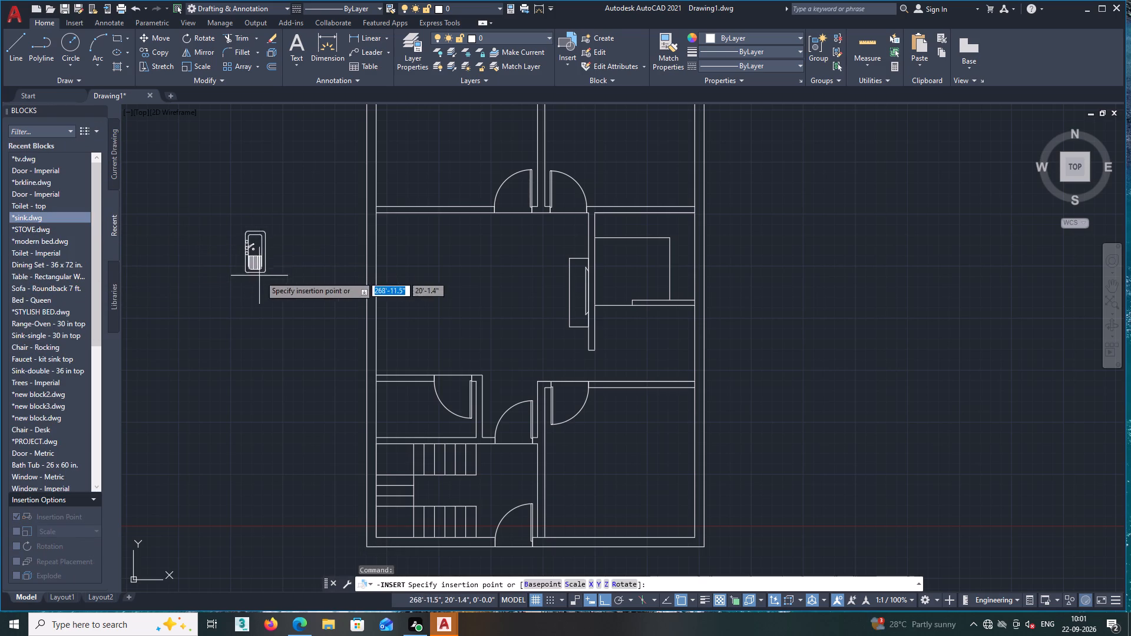
pyautogui.click(819, 336)
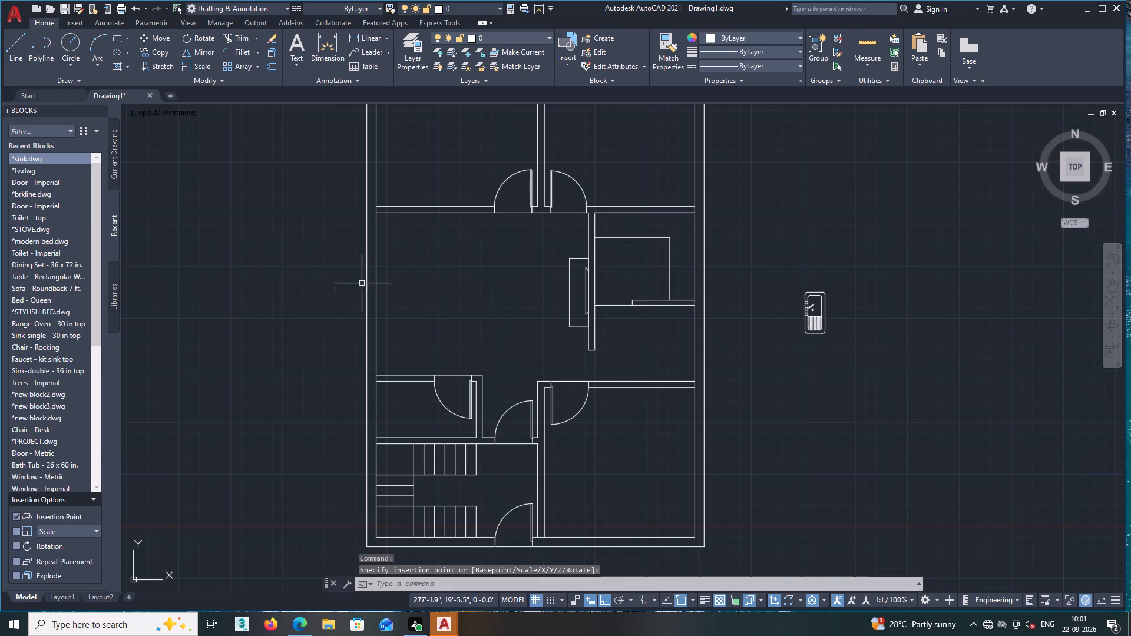
# Insert the recent block STOVE.dwg in the empty space west of the floor plan.
pyautogui.click(23, 228)
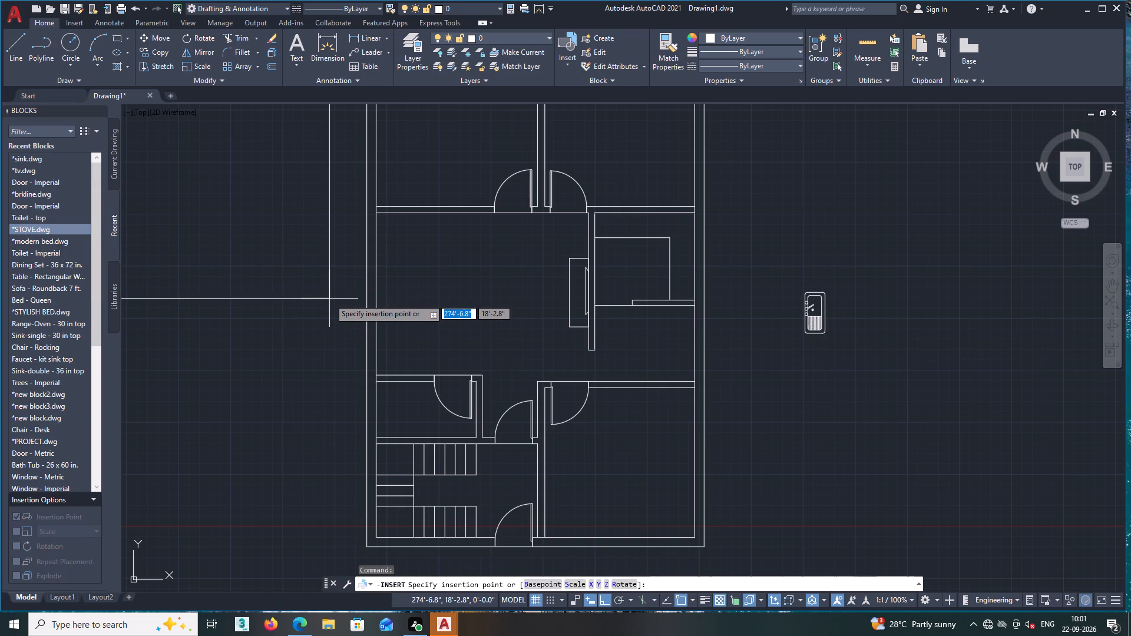
pyautogui.click(286, 299)
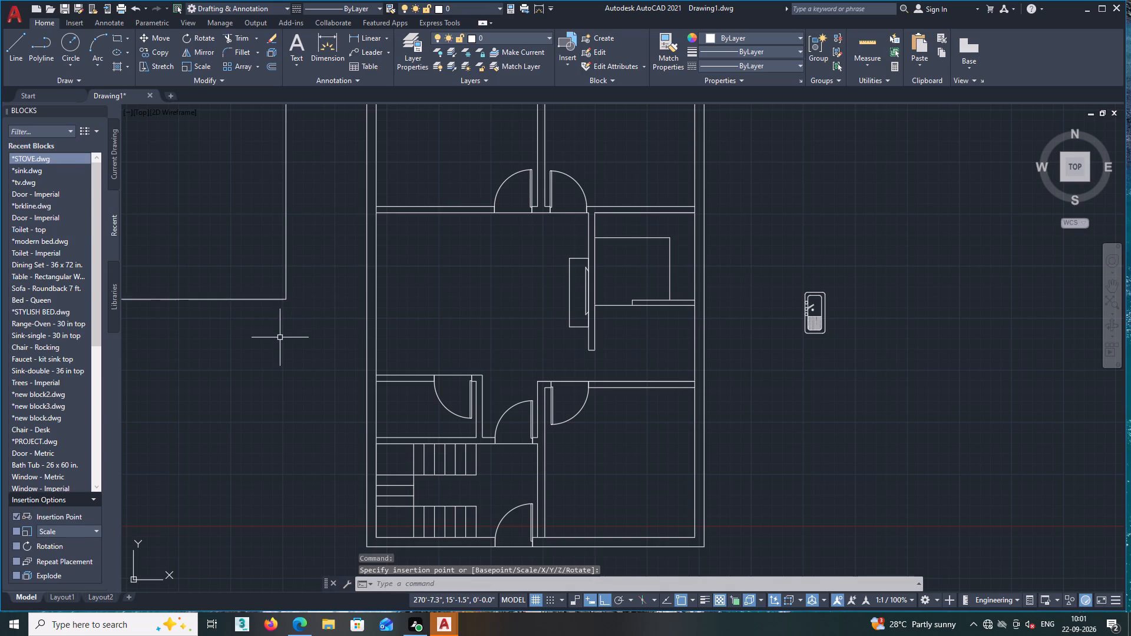
pyautogui.moveTo(280, 338); pyautogui.dragTo(335, 355, button='middle')
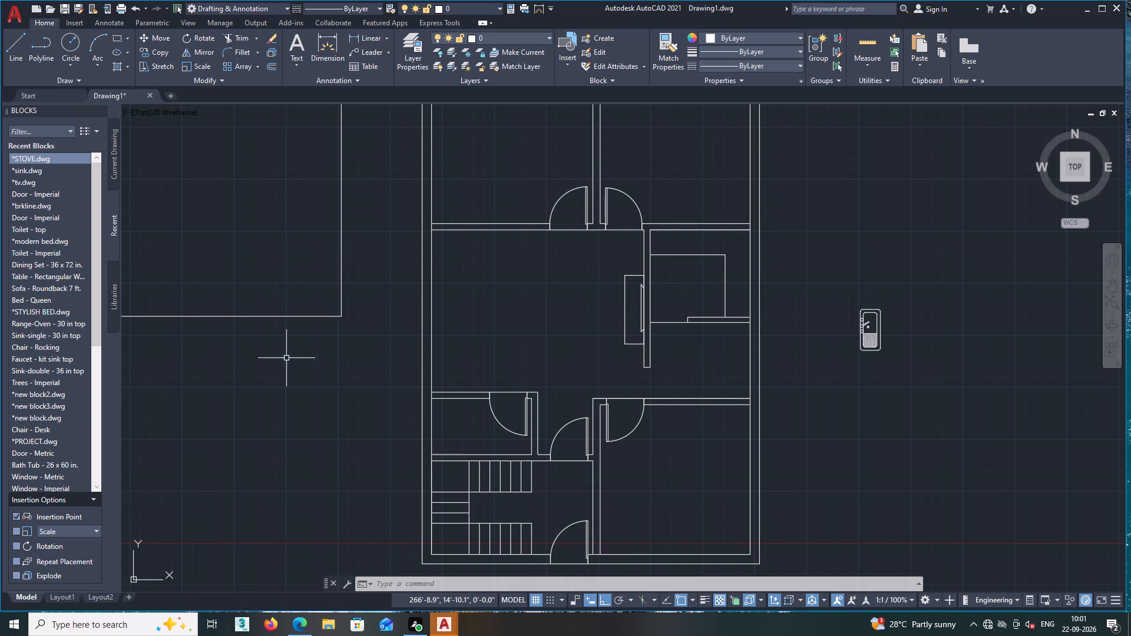
# Insert the recent block modern bed.dwg east of the floor plan, north-east of the sink.
pyautogui.click(57, 242)
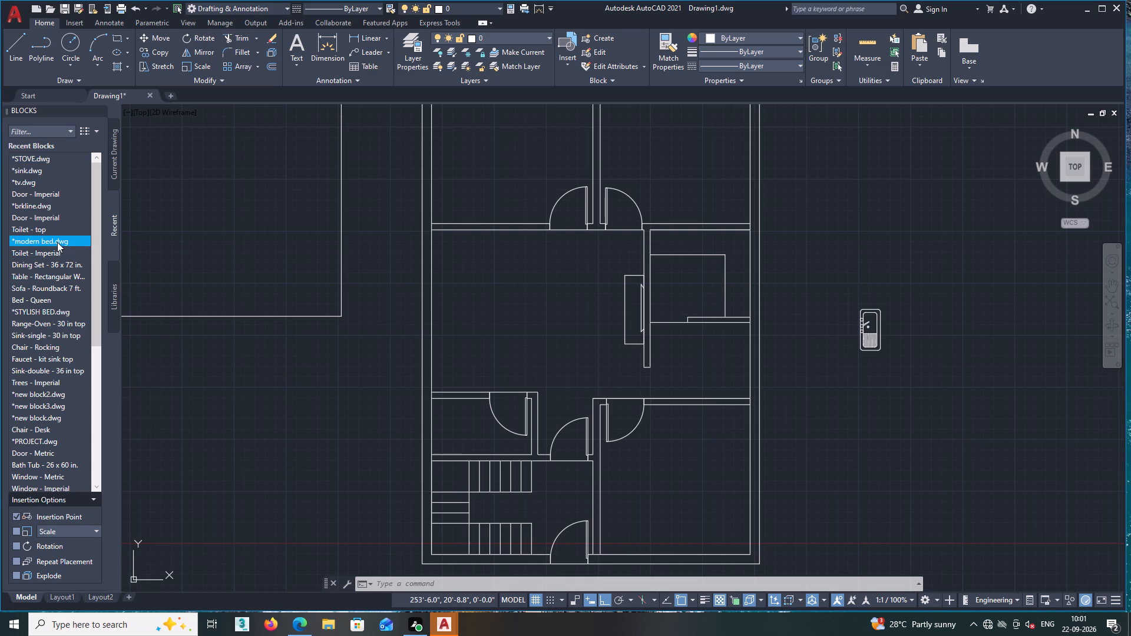
pyautogui.click(948, 270)
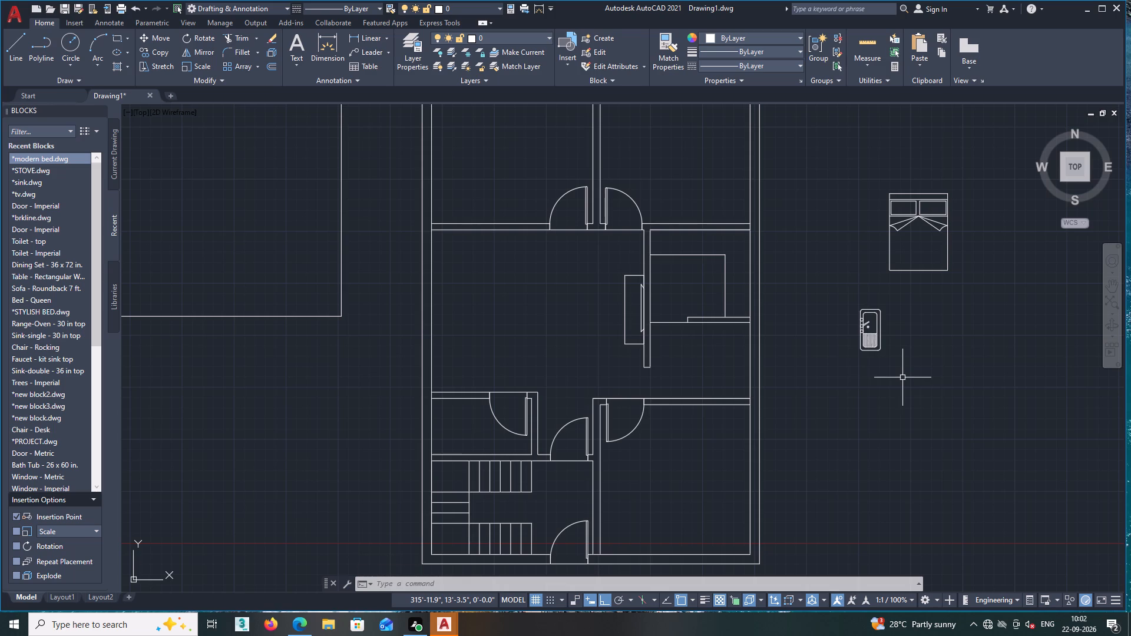
pyautogui.press('Escape')
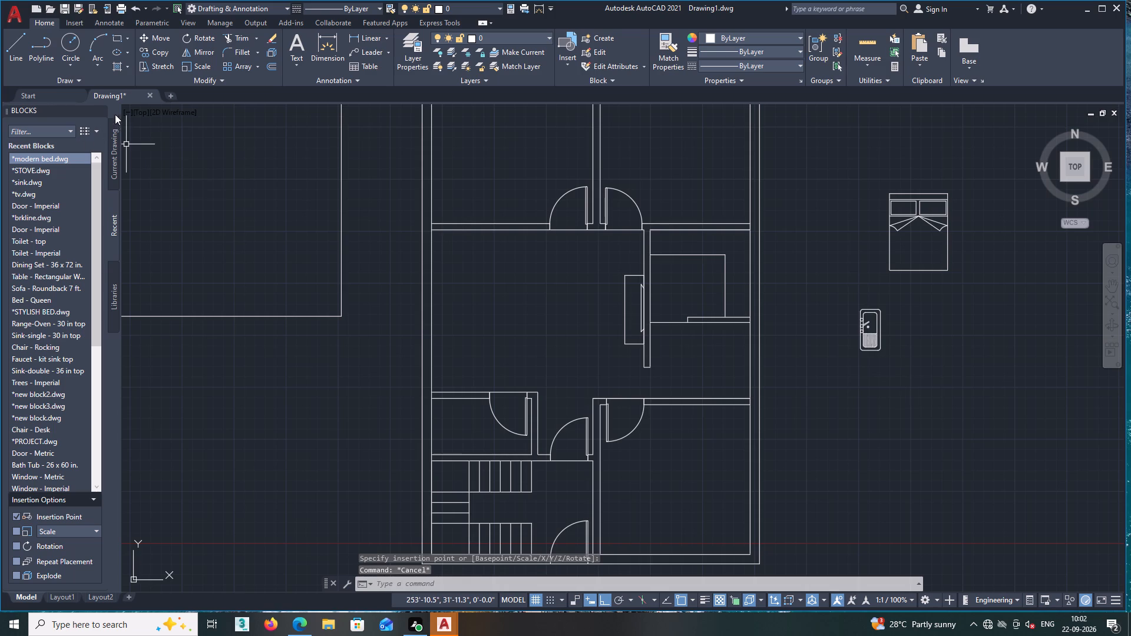
# Close the Blocks palette.
pyautogui.click(104, 111)
pyautogui.click(100, 111)
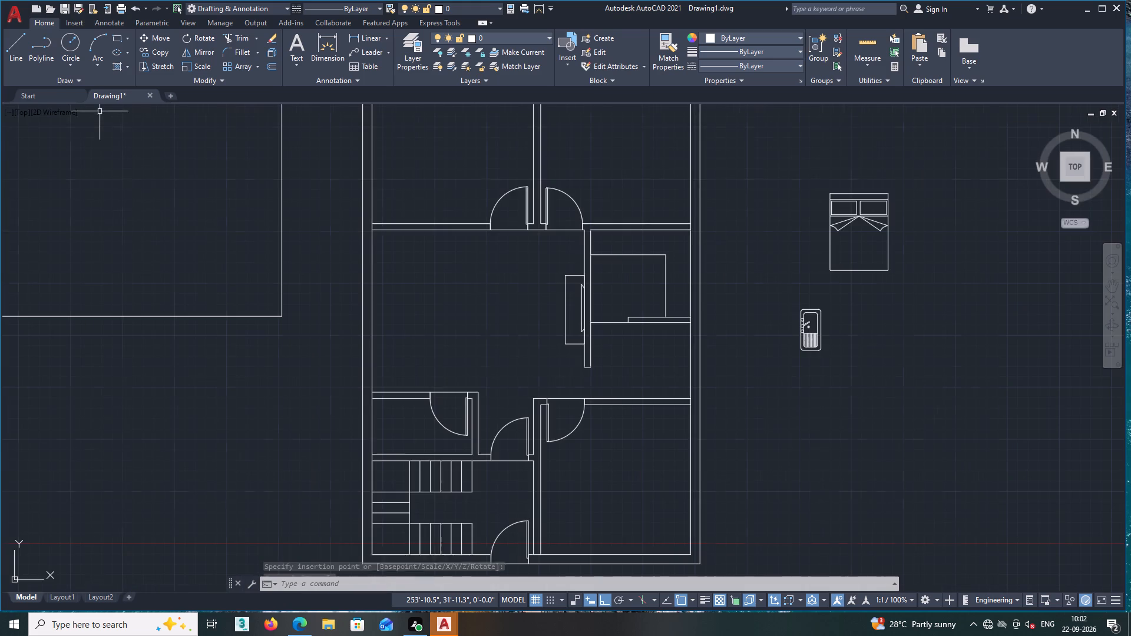
# Scale the oversized stove block west of the floor plan down about its south-east corner.
pyautogui.scroll(-2, 135, 226)
pyautogui.moveTo(156, 281); pyautogui.dragTo(245, 293, button='middle')
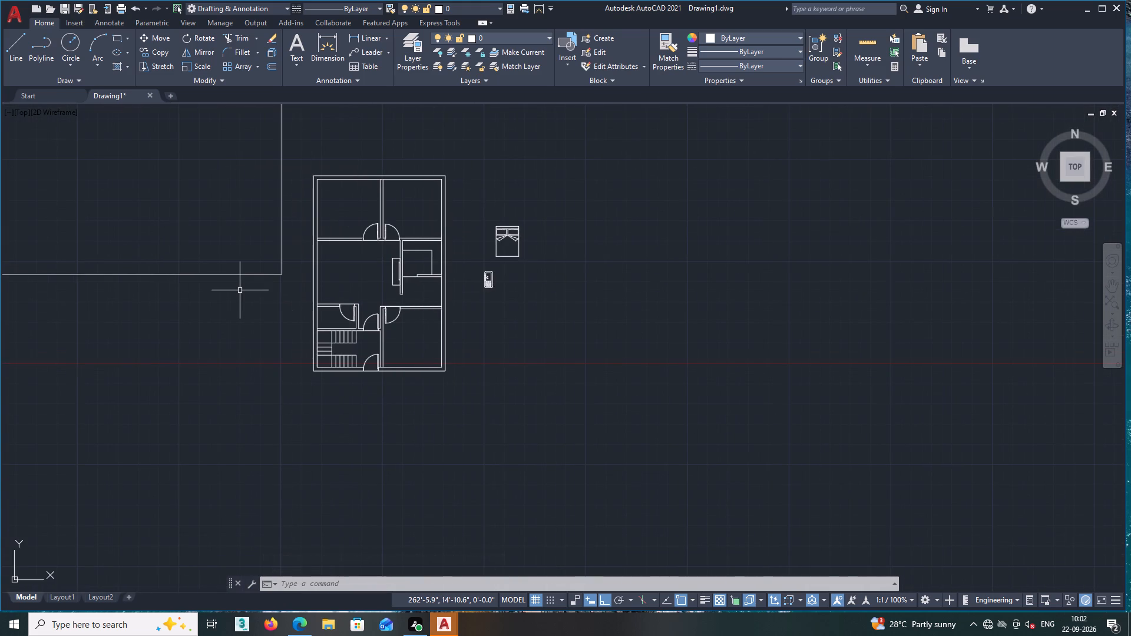
pyautogui.write('sc')
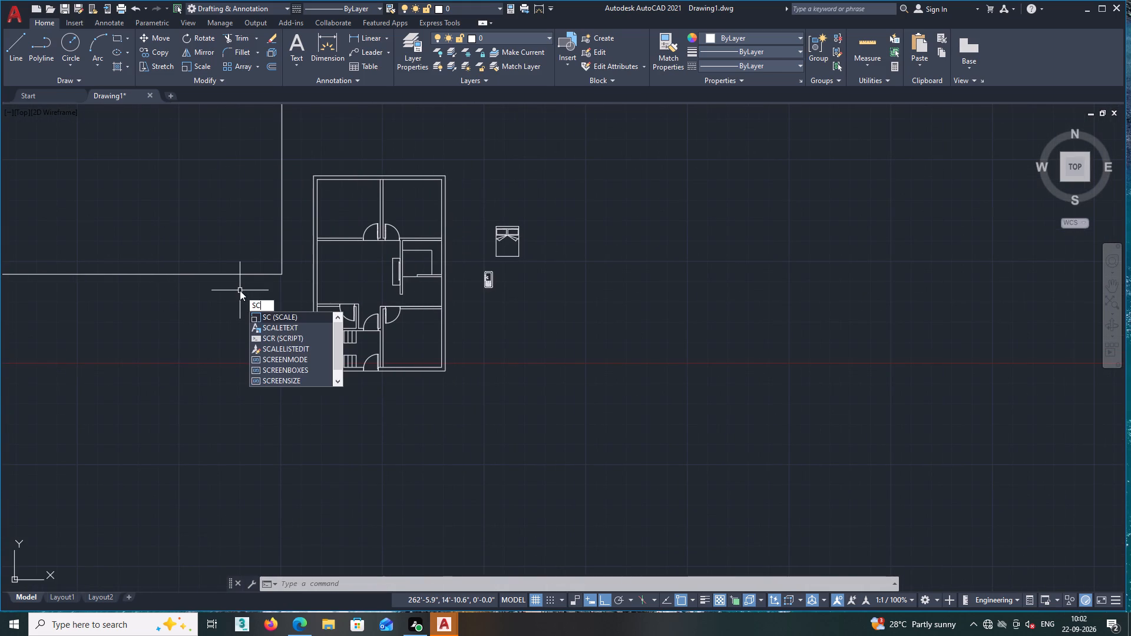
pyautogui.press('Return')
pyautogui.click(256, 273)
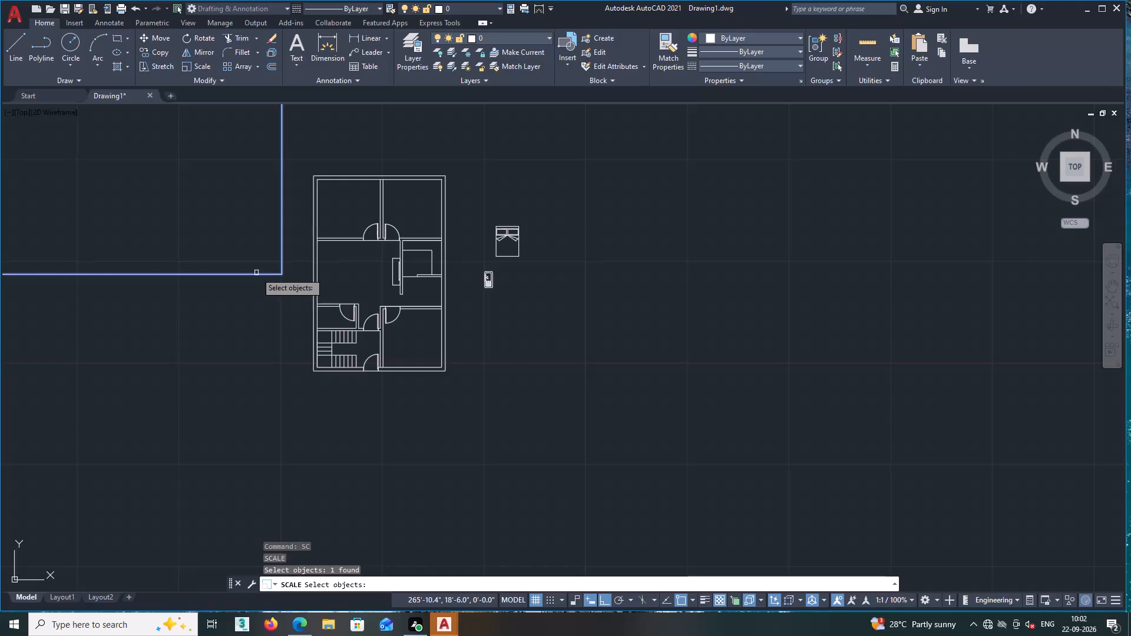
pyautogui.rightClick(256, 281)
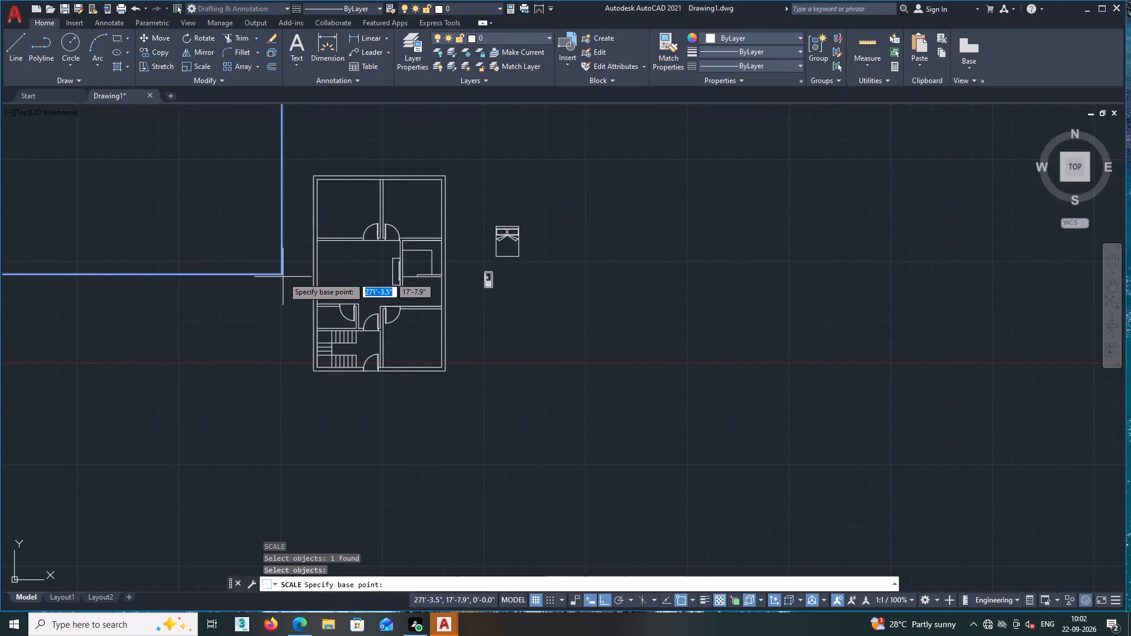
pyautogui.click(281, 274)
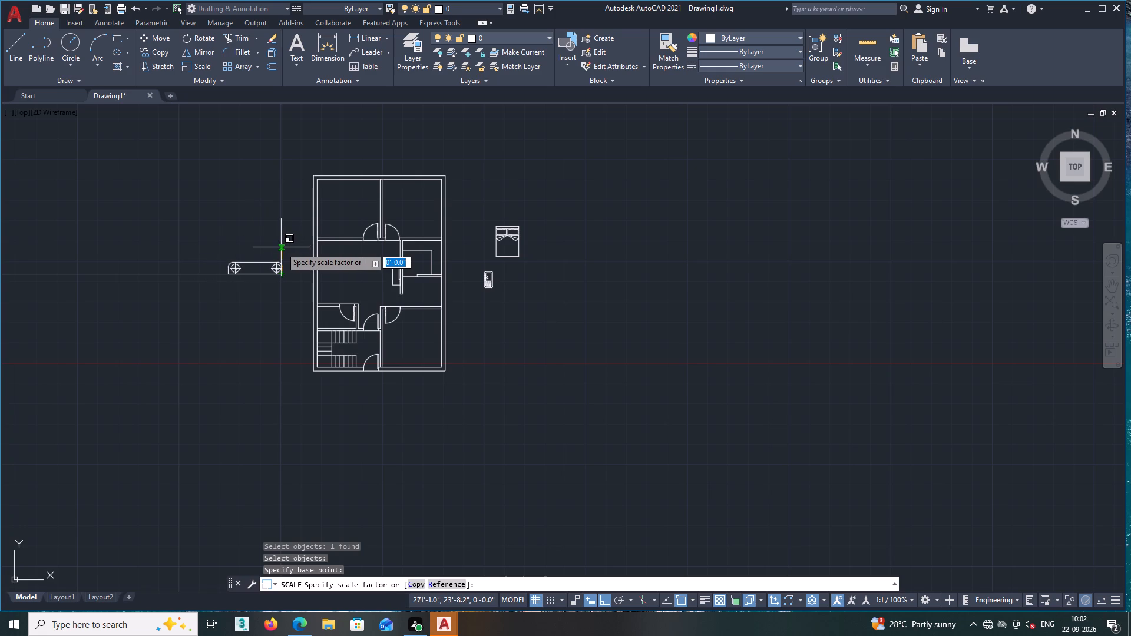
pyautogui.doubleClick(281, 247)
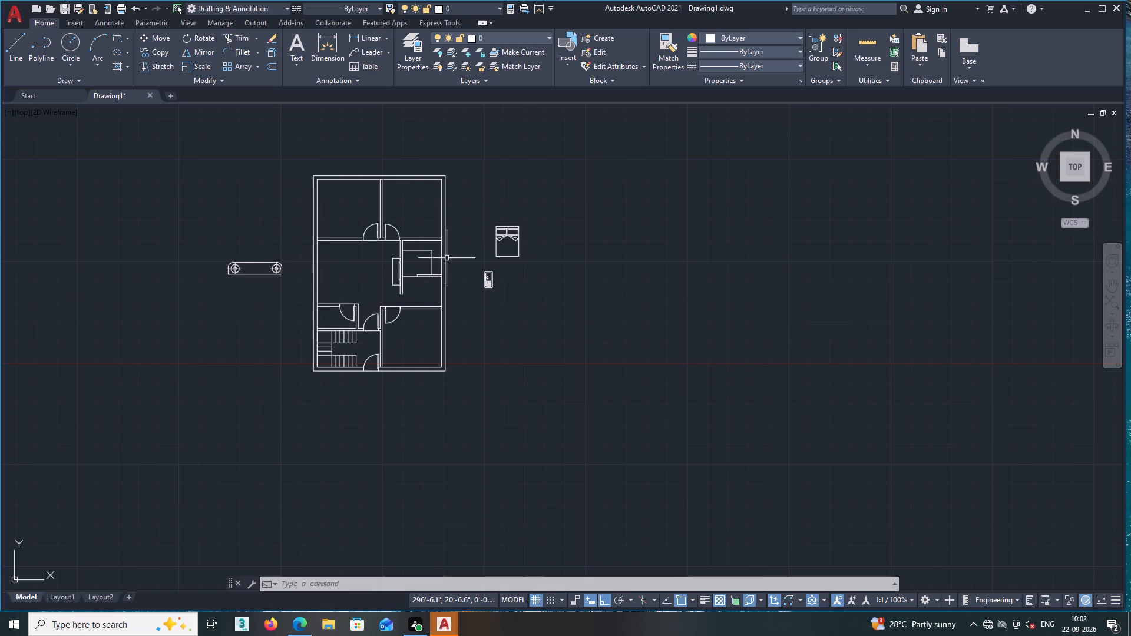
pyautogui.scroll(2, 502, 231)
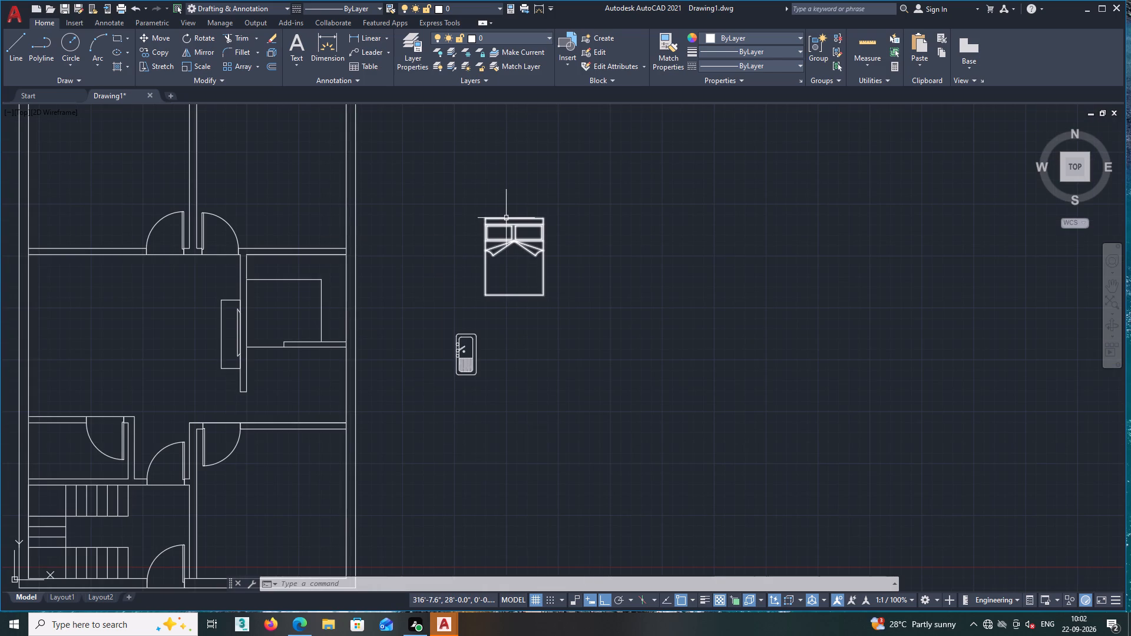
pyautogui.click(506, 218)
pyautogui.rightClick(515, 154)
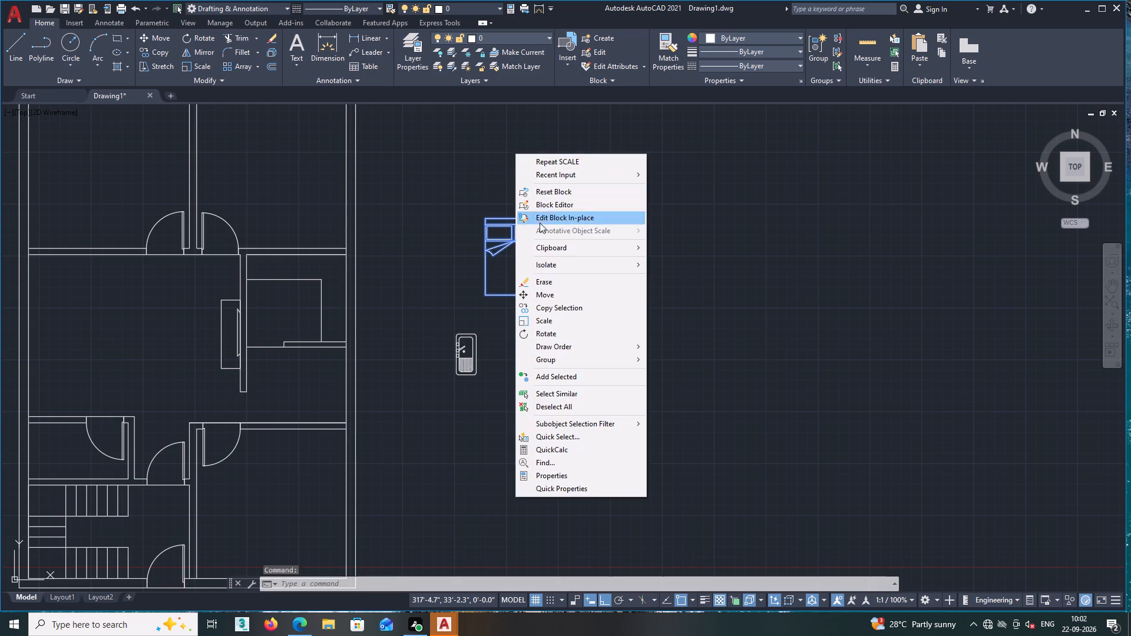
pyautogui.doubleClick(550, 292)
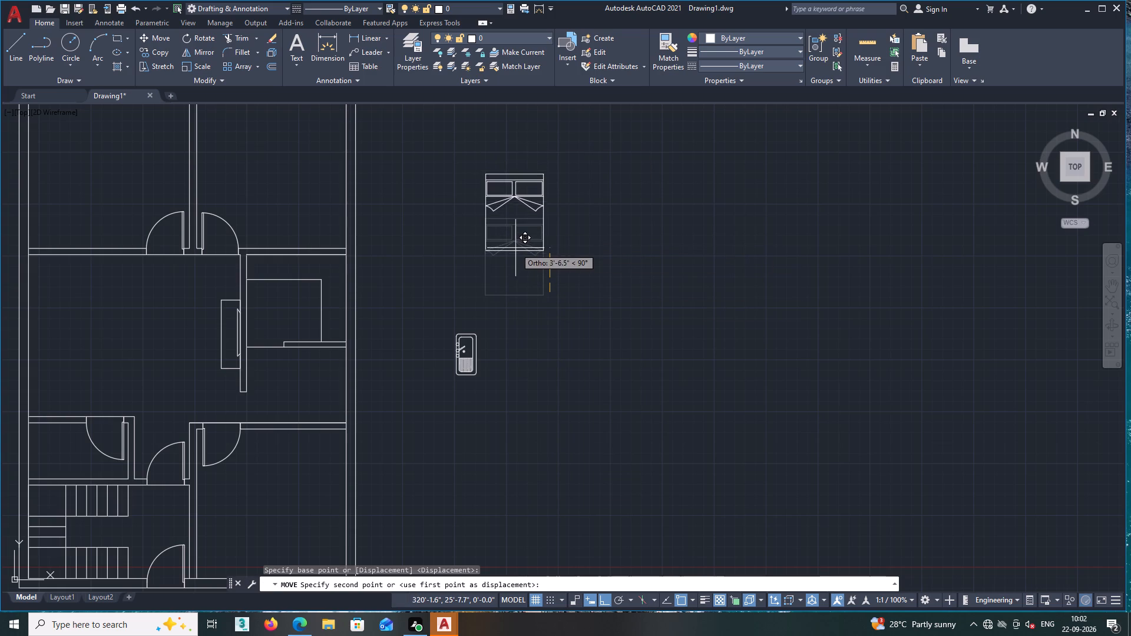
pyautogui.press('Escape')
# Move the bed by its headboard midpoint onto the inner face of the north wall in the north-east bedroom.
pyautogui.click(561, 290)
pyautogui.click(515, 207)
pyautogui.rightClick(512, 169)
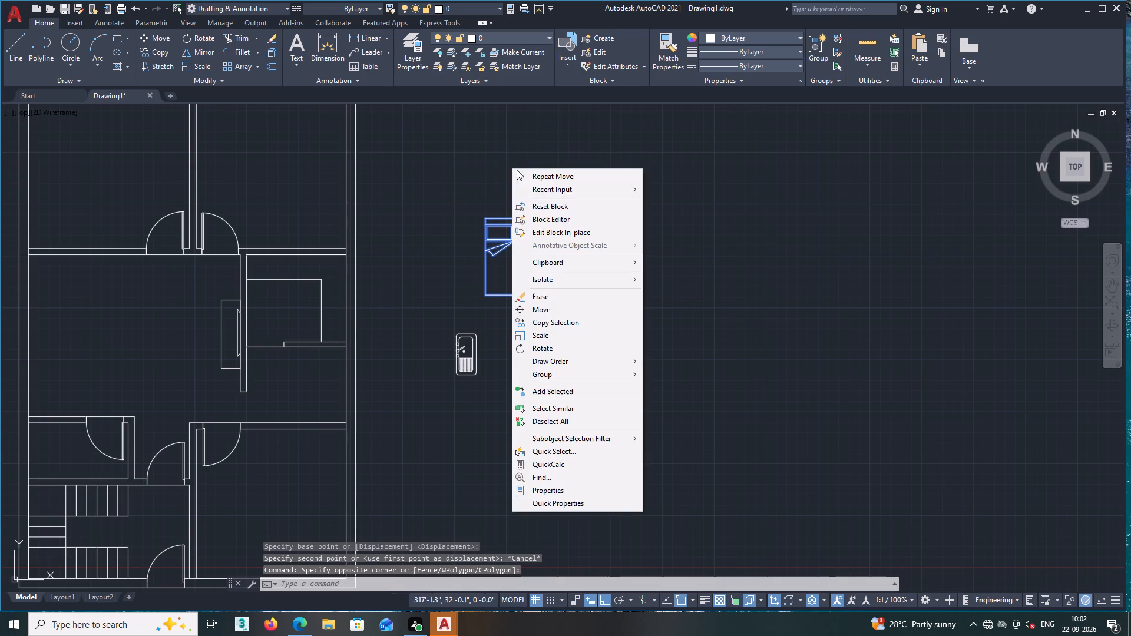
pyautogui.click(564, 310)
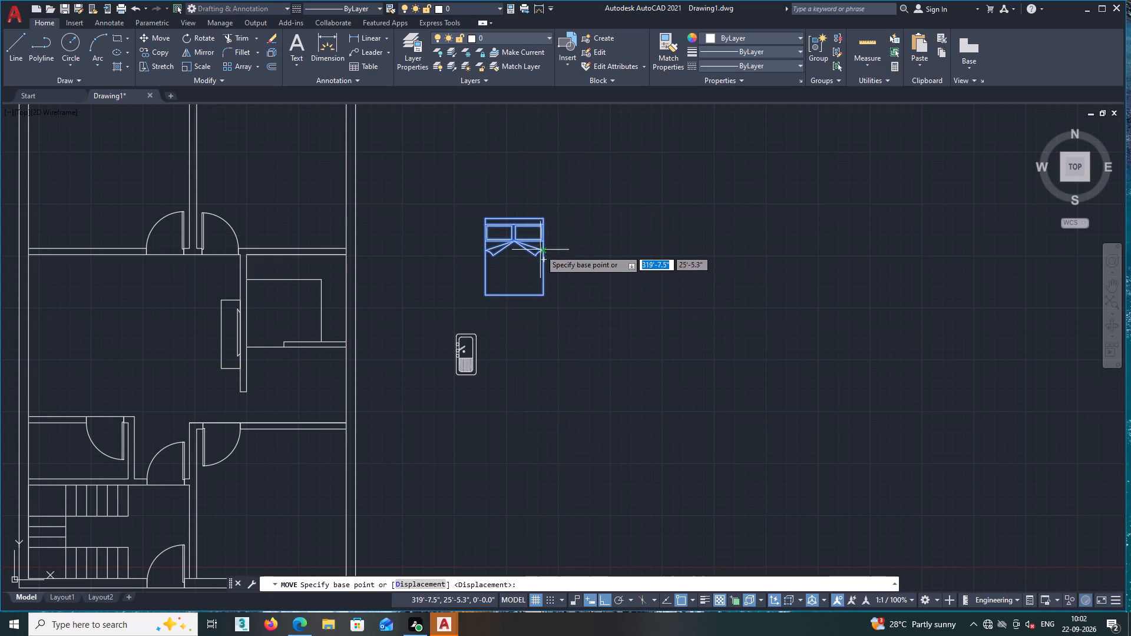
pyautogui.click(514, 218)
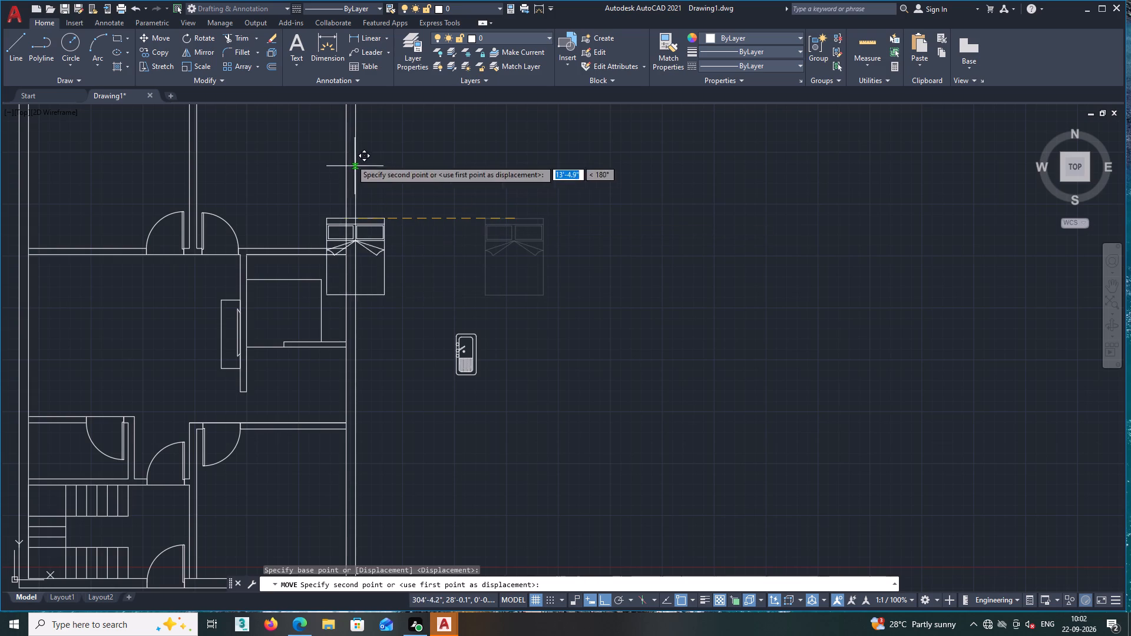
pyautogui.press('F8')
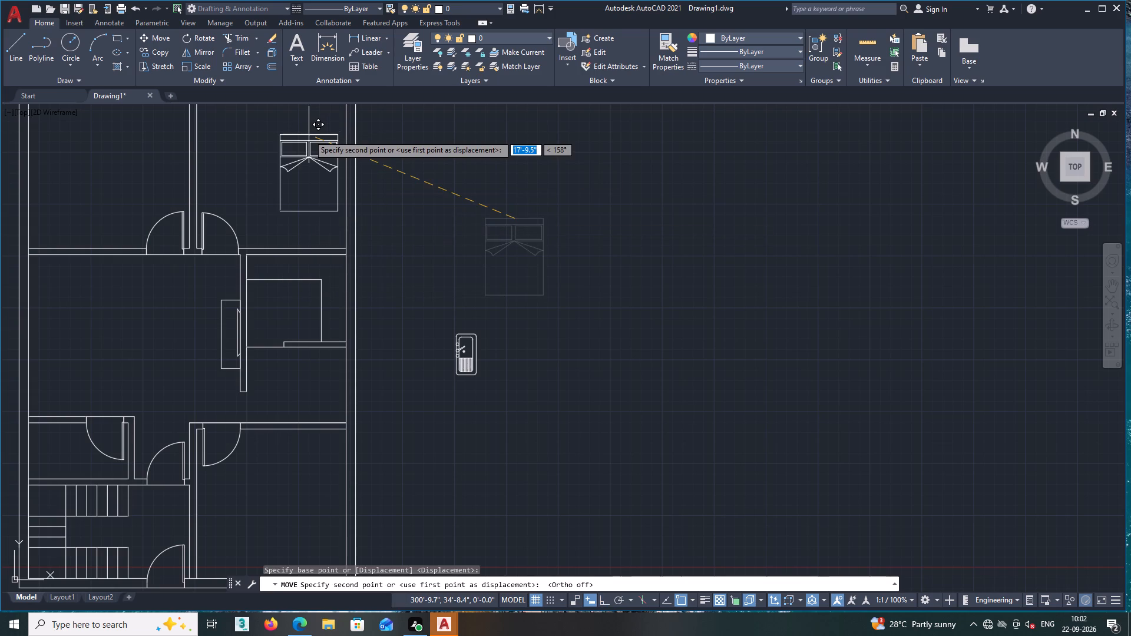
pyautogui.scroll(-1, 290, 167)
pyautogui.moveTo(291, 168); pyautogui.dragTo(366, 262, button='middle')
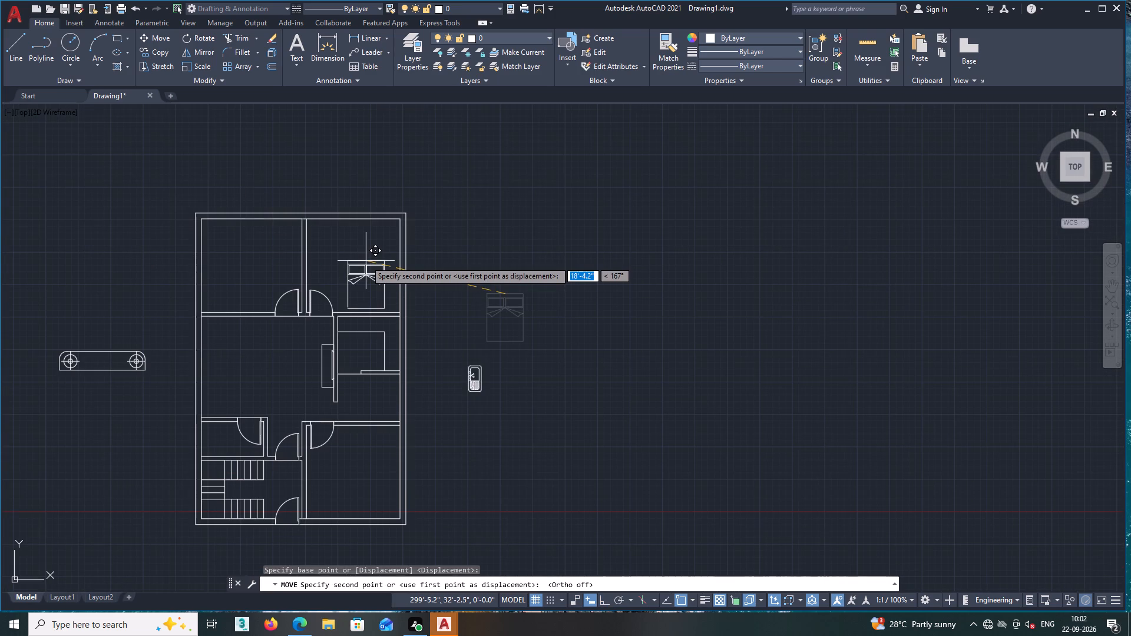
pyautogui.scroll(2, 356, 237)
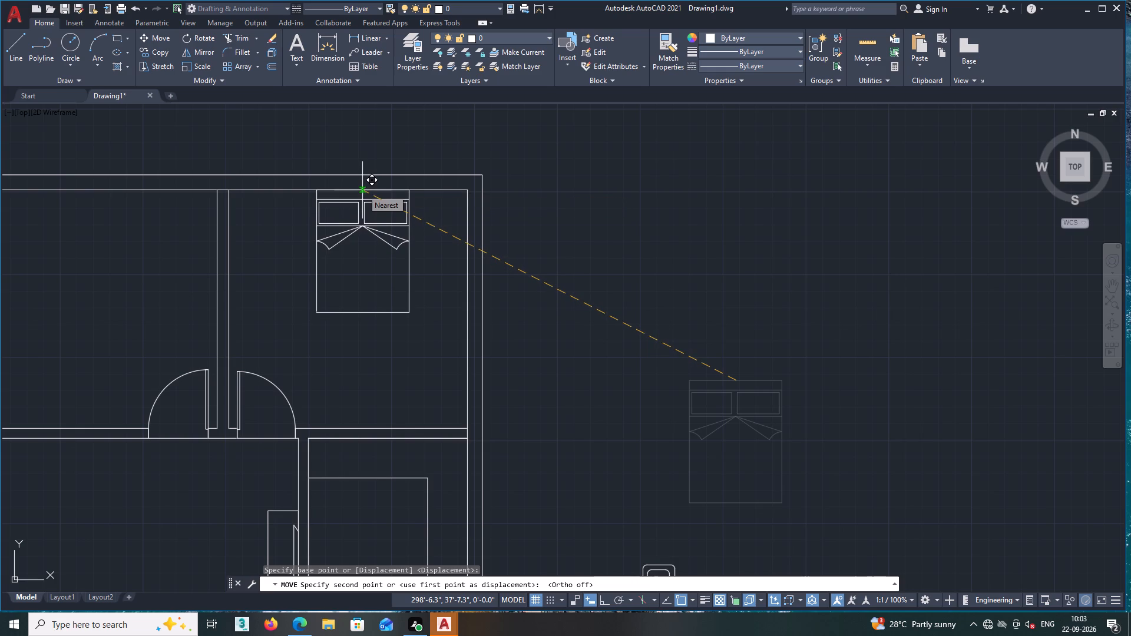
pyautogui.click(362, 190)
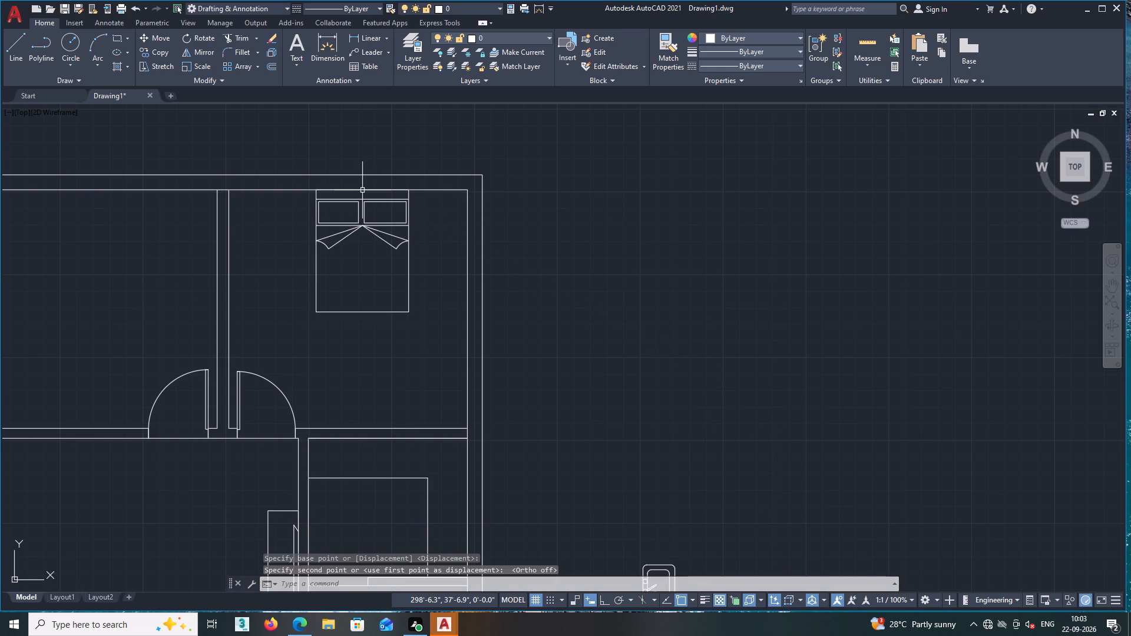
pyautogui.press('Escape')
# Rotate the sink block east of the plan a quarter turn clockwise about its centre, so its taps face north.
pyautogui.scroll(-1, 352, 223)
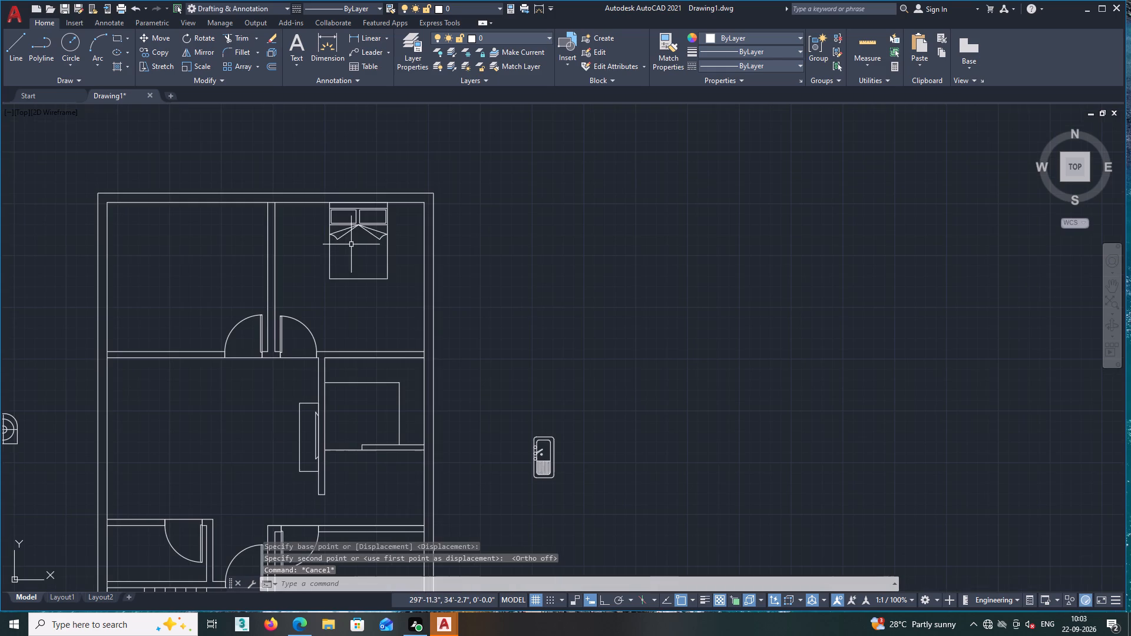
pyautogui.moveTo(351, 244); pyautogui.dragTo(421, 293, button='middle')
pyautogui.moveTo(431, 286); pyautogui.dragTo(476, 163, button='middle')
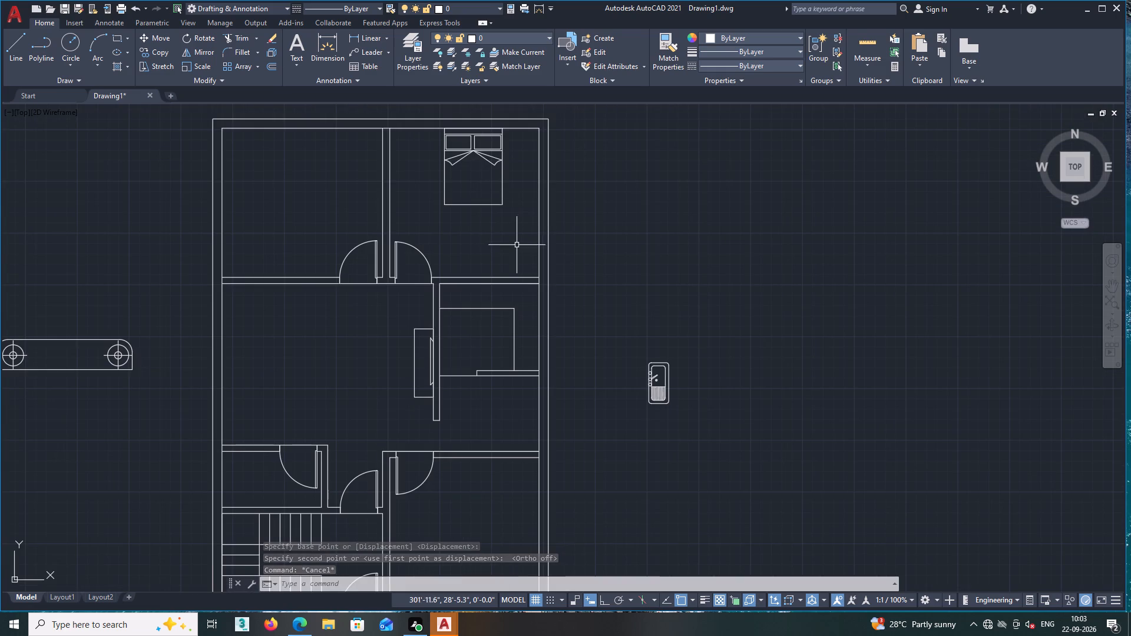
pyautogui.moveTo(620, 366); pyautogui.dragTo(598, 331, button='middle')
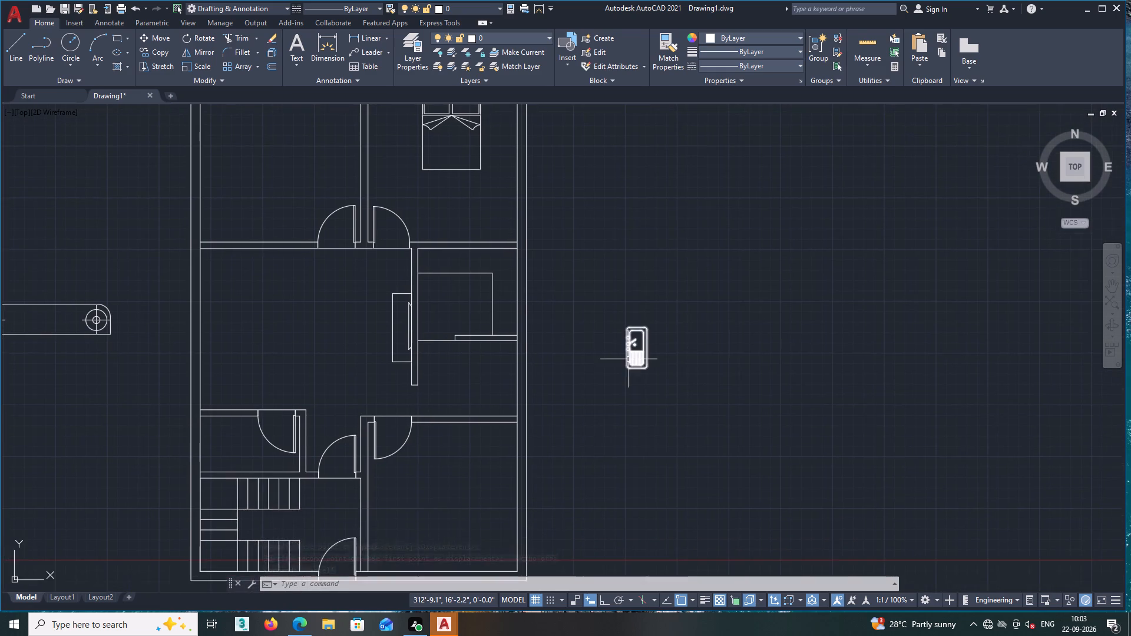
pyautogui.scroll(2, 629, 358)
pyautogui.click(689, 405)
pyautogui.doubleClick(611, 233)
pyautogui.rightClick(583, 177)
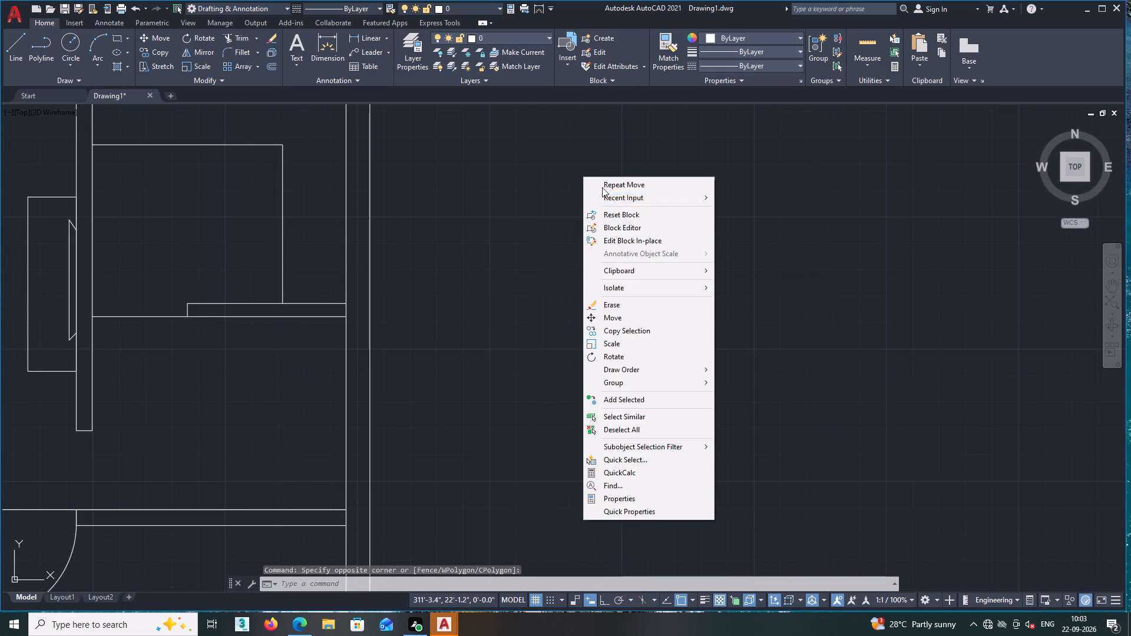
pyautogui.click(627, 356)
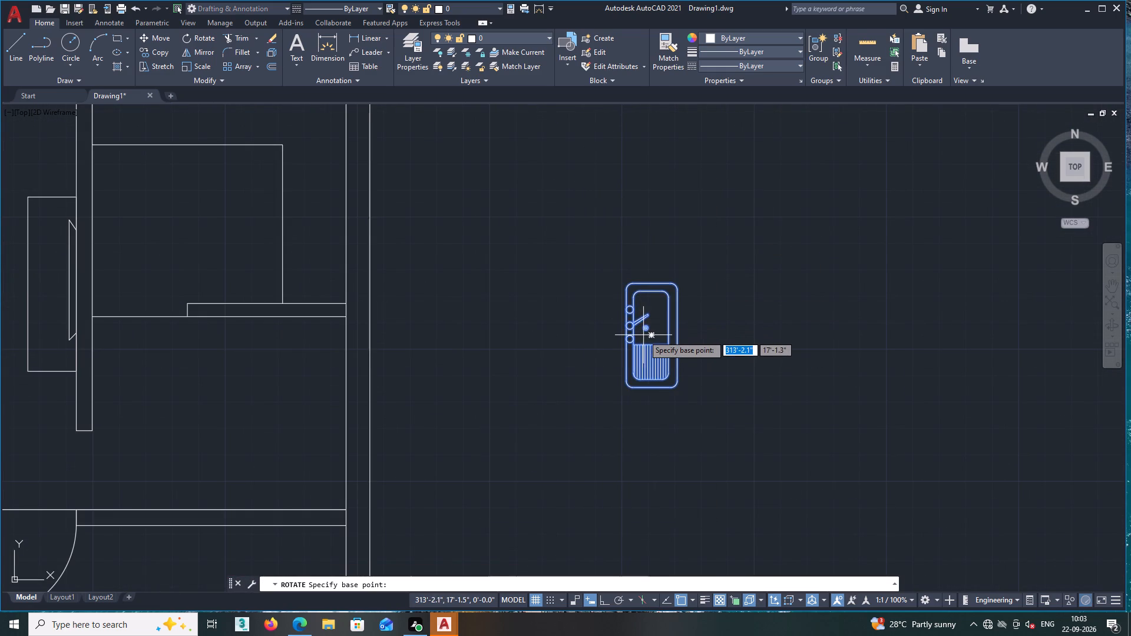
pyautogui.click(652, 335)
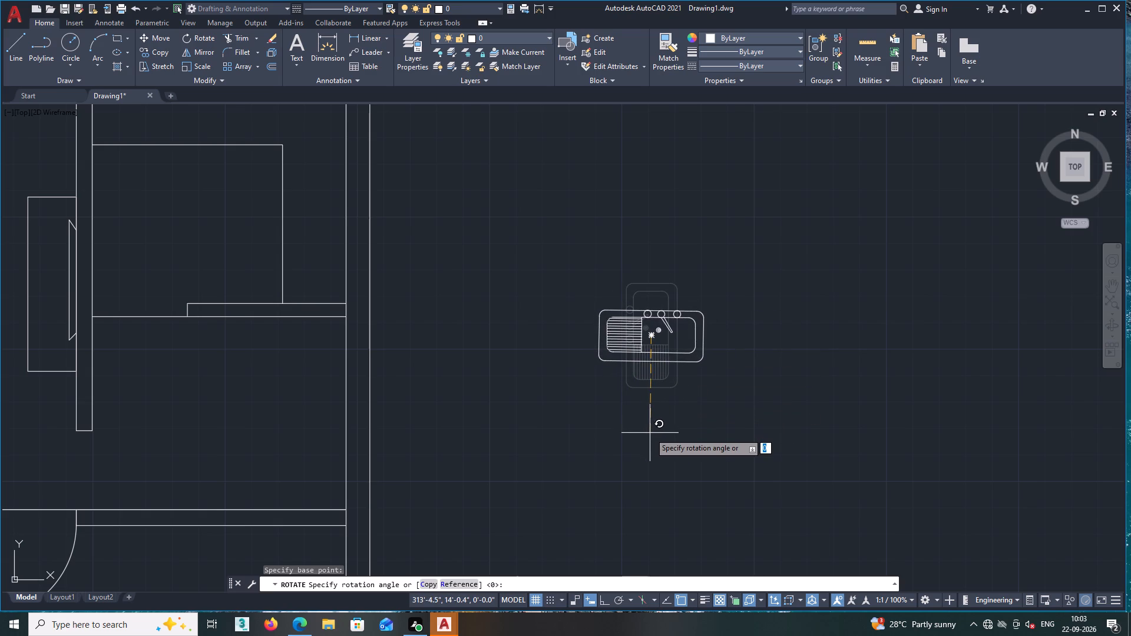
pyautogui.press('F8')
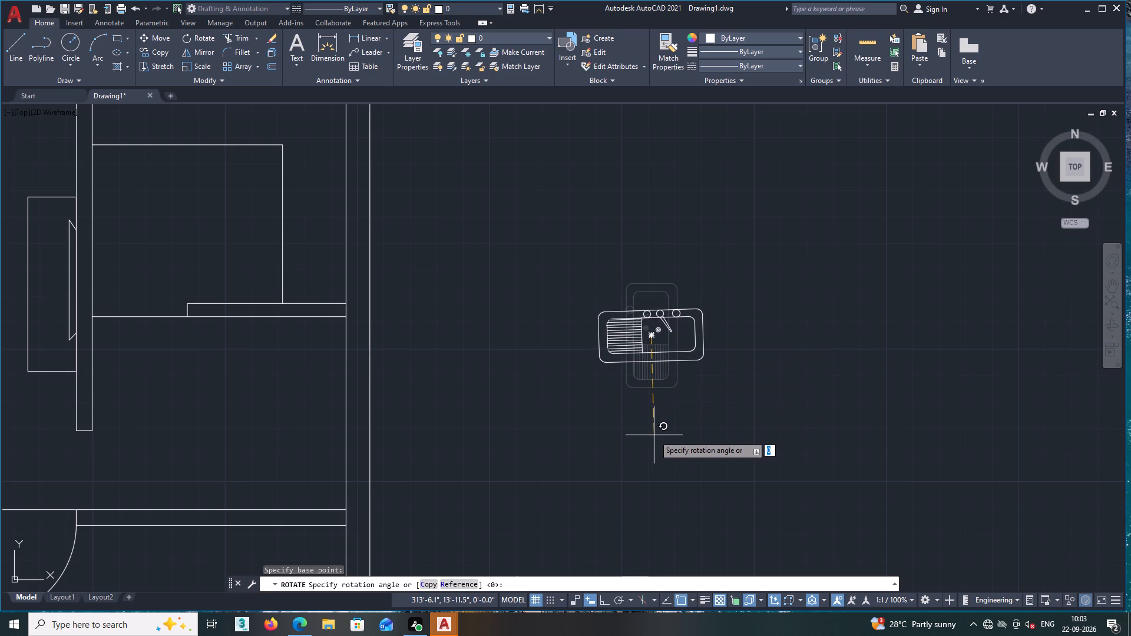
pyautogui.click(649, 472)
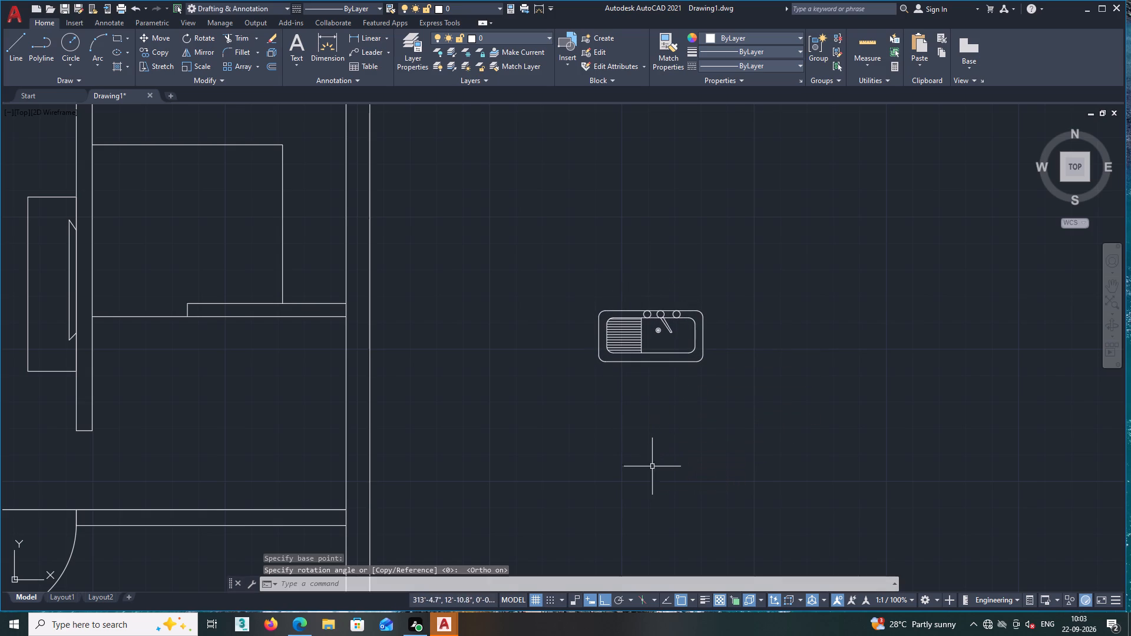
# Move the sink onto the kitchen's northern counter, just below the wall and west of the counter's middle.
pyautogui.moveTo(673, 430); pyautogui.dragTo(671, 465, button='middle')
pyautogui.click(723, 438)
pyautogui.click(548, 257)
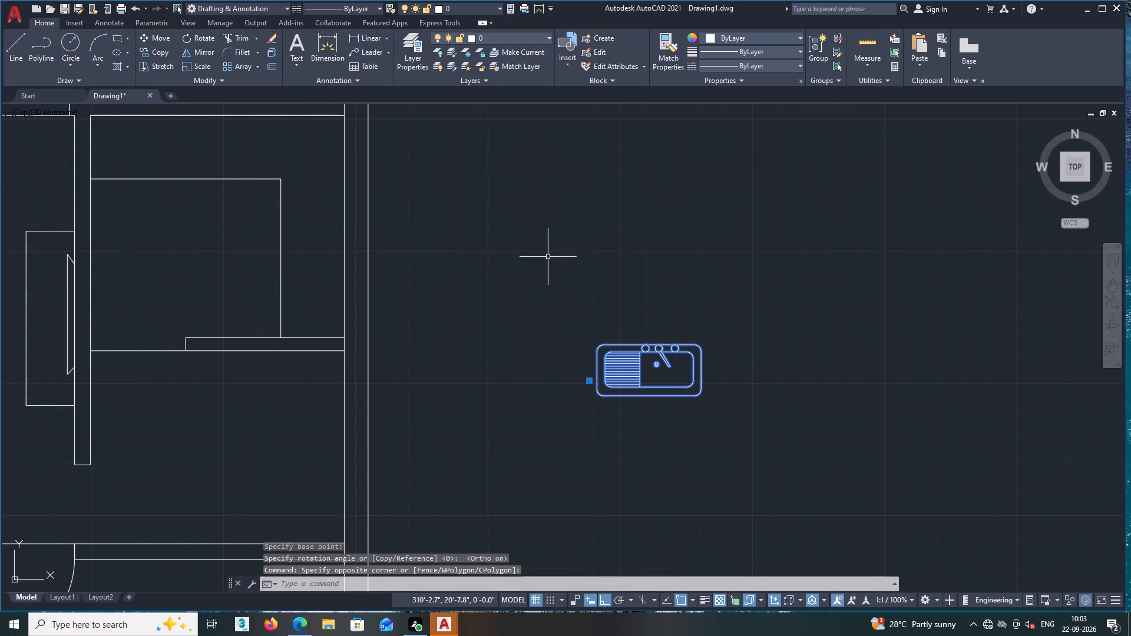
pyautogui.rightClick(548, 250)
pyautogui.click(583, 390)
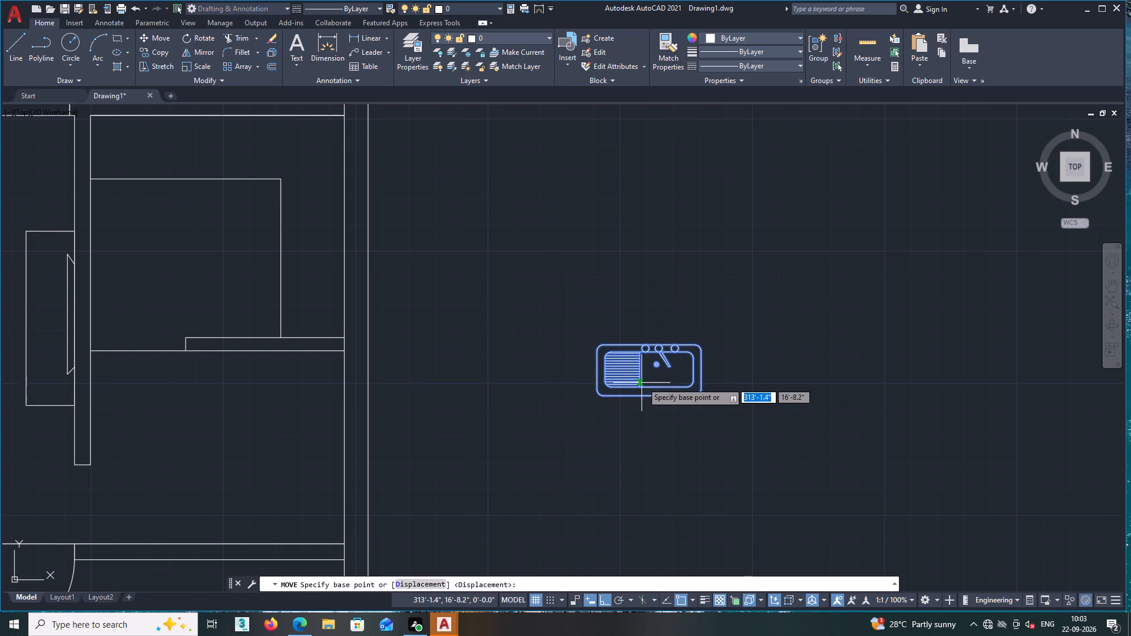
pyautogui.click(651, 368)
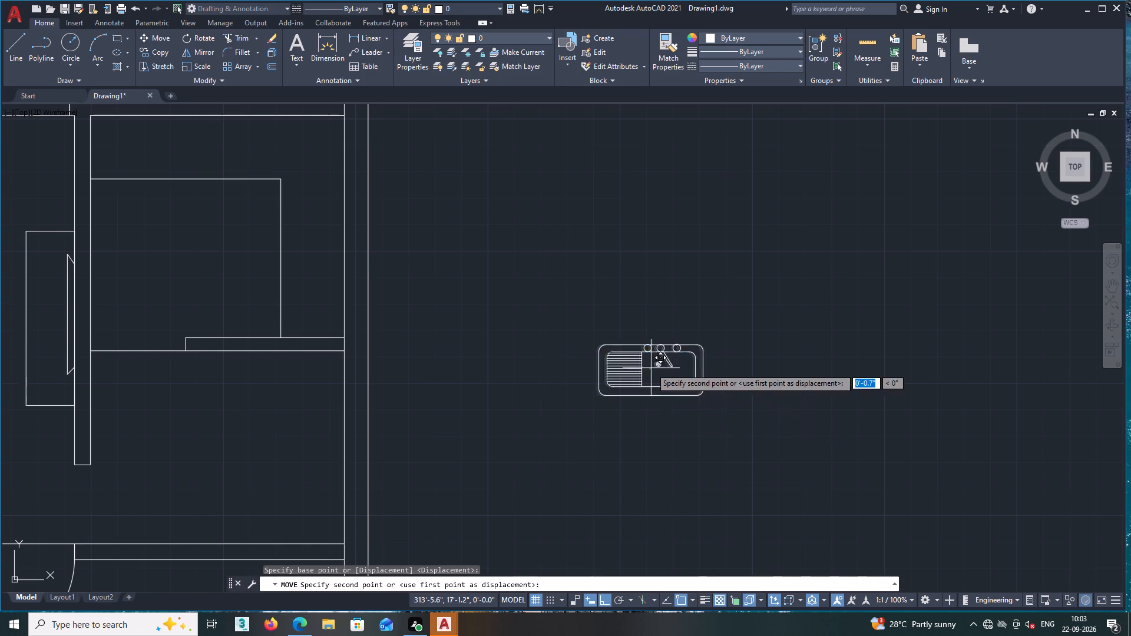
pyautogui.press('F8')
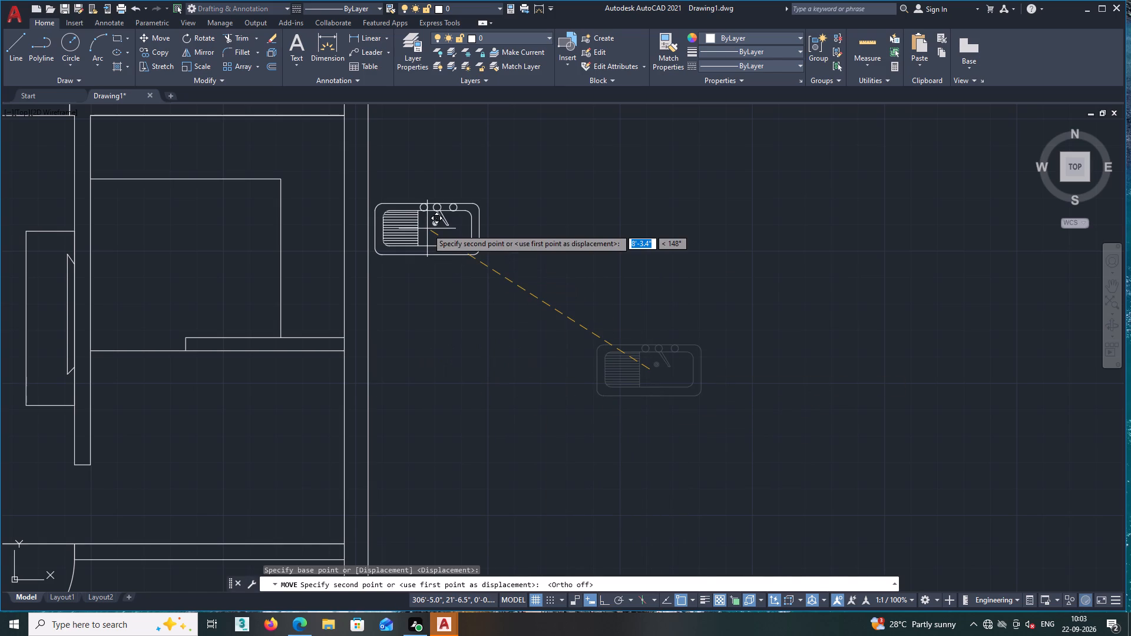
pyautogui.moveTo(427, 228); pyautogui.dragTo(522, 309, button='middle')
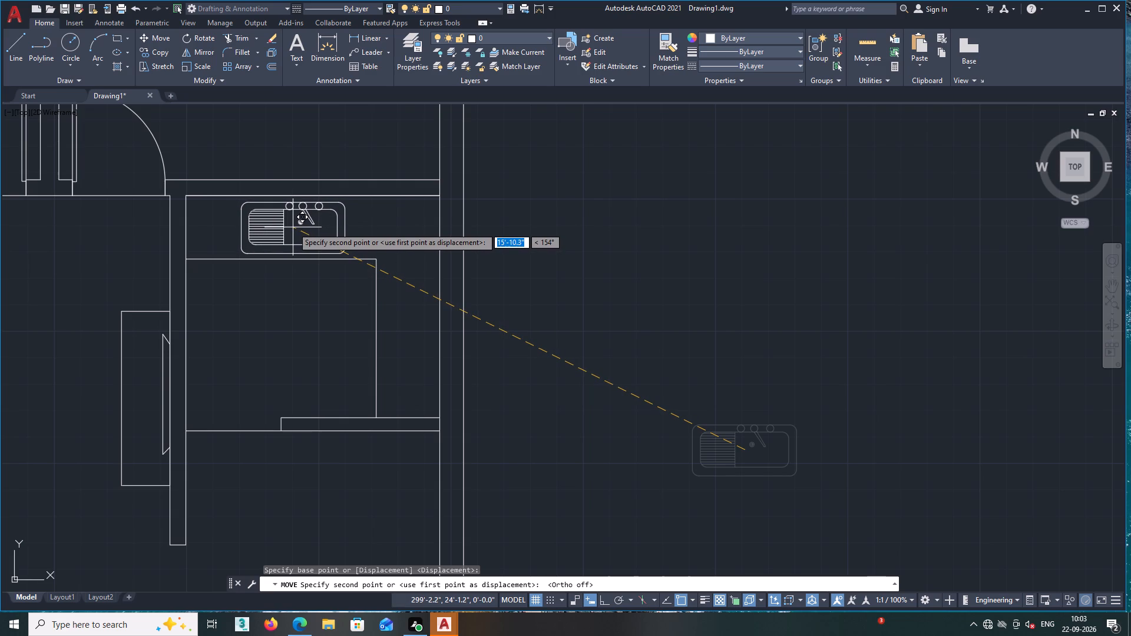
pyautogui.click(293, 226)
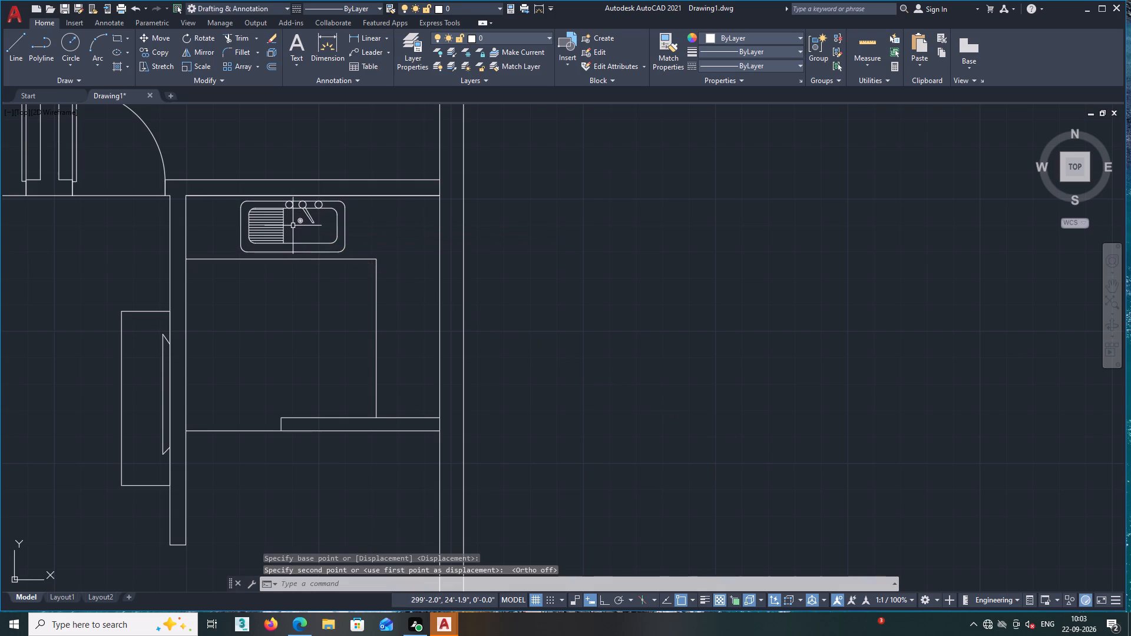
# Scale the stove block west of the floor plan down to just under half its size about its south-west corner.
pyautogui.moveTo(355, 254); pyautogui.dragTo(434, 293, button='middle')
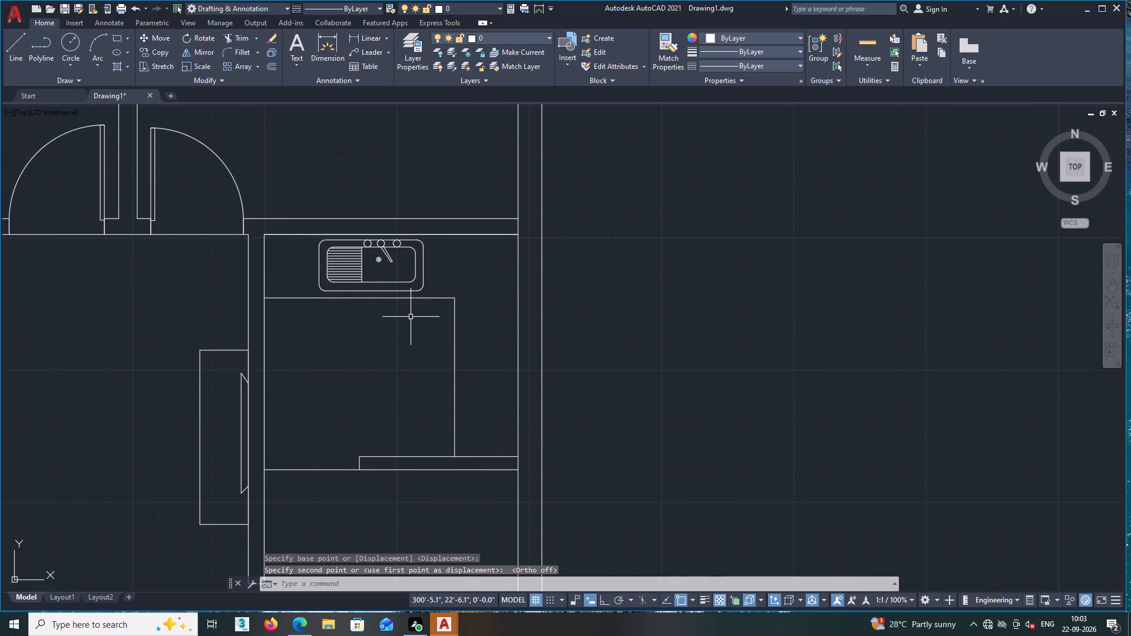
pyautogui.moveTo(406, 328); pyautogui.dragTo(431, 302, button='middle')
pyautogui.scroll(-1, 421, 319)
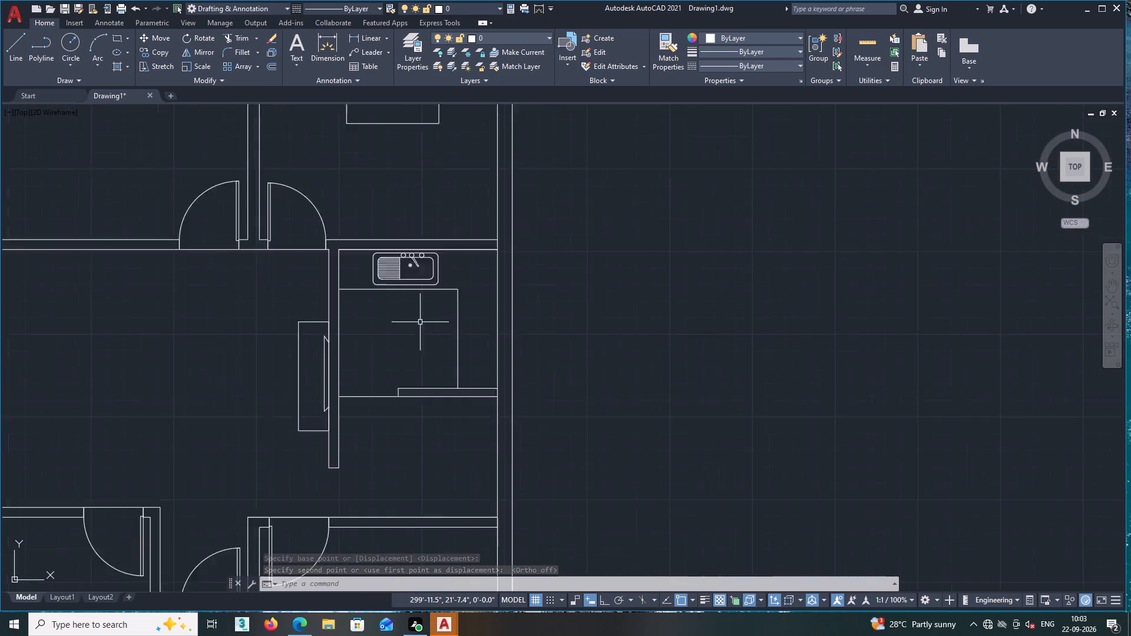
pyautogui.scroll(-3, 420, 323)
pyautogui.moveTo(256, 358); pyautogui.dragTo(321, 343, button='middle')
pyautogui.scroll(2, 303, 344)
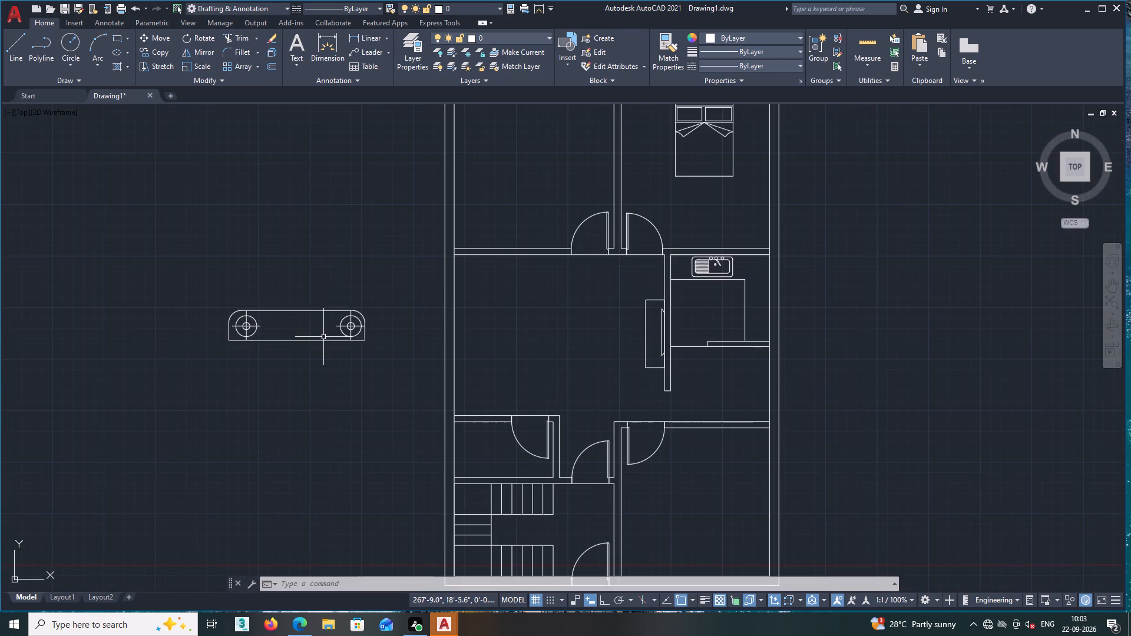
pyautogui.click(383, 350)
pyautogui.doubleClick(176, 269)
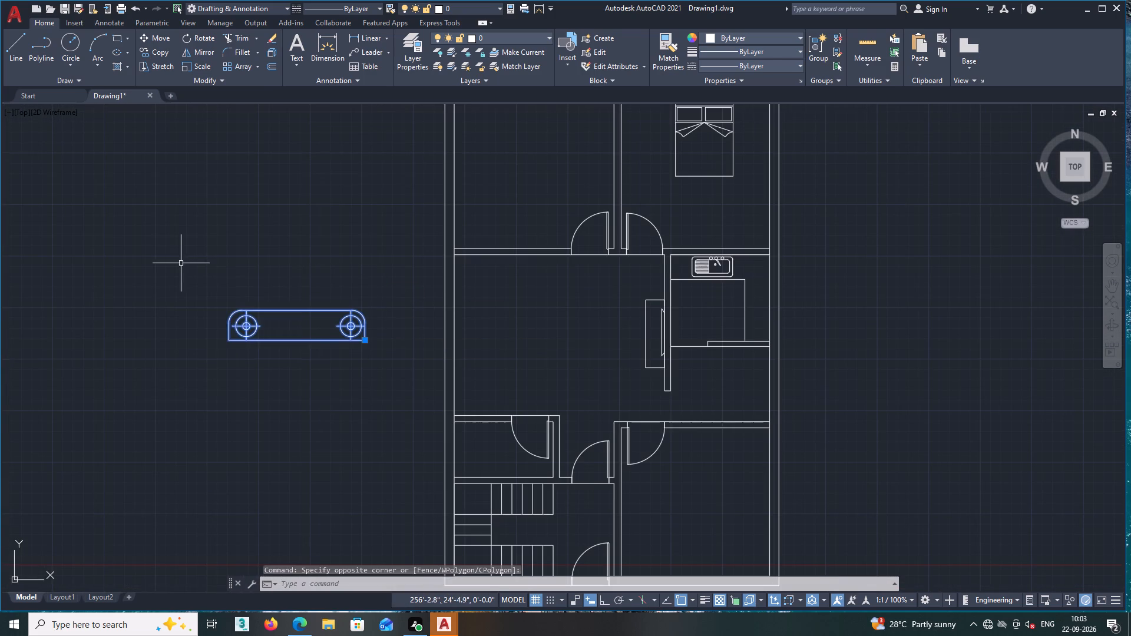
pyautogui.rightClick(181, 262)
pyautogui.click(229, 428)
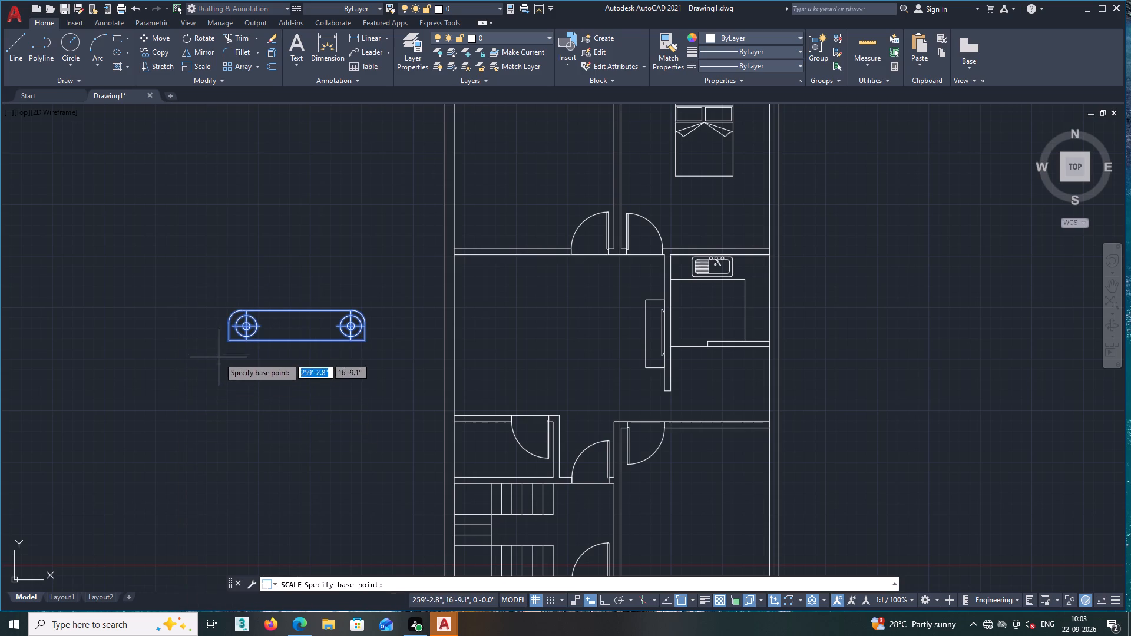
pyautogui.click(227, 339)
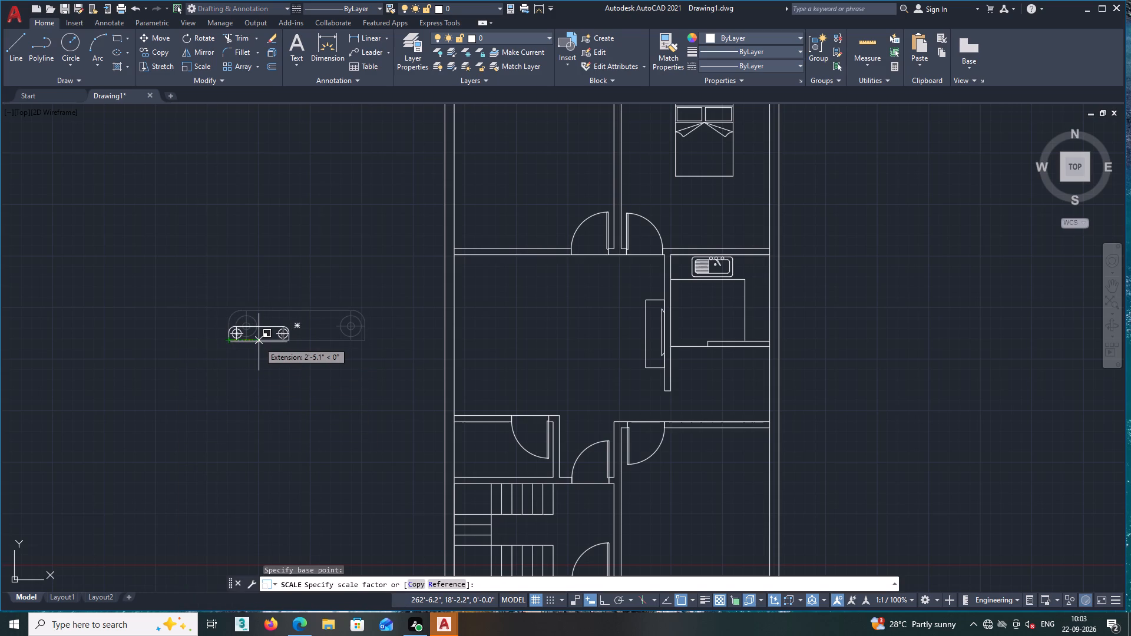
pyautogui.doubleClick(259, 342)
# Rotate the stove a quarter turn clockwise about its centre, so its rounded corners face east.
pyautogui.click(306, 367)
pyautogui.doubleClick(210, 286)
pyautogui.rightClick(208, 260)
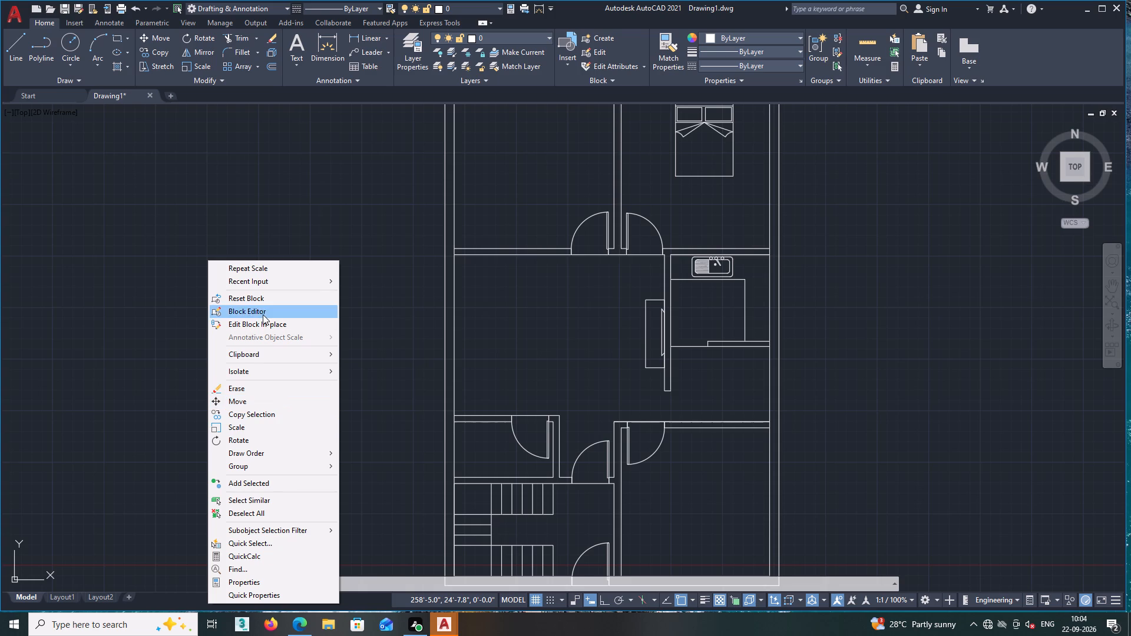
pyautogui.click(250, 438)
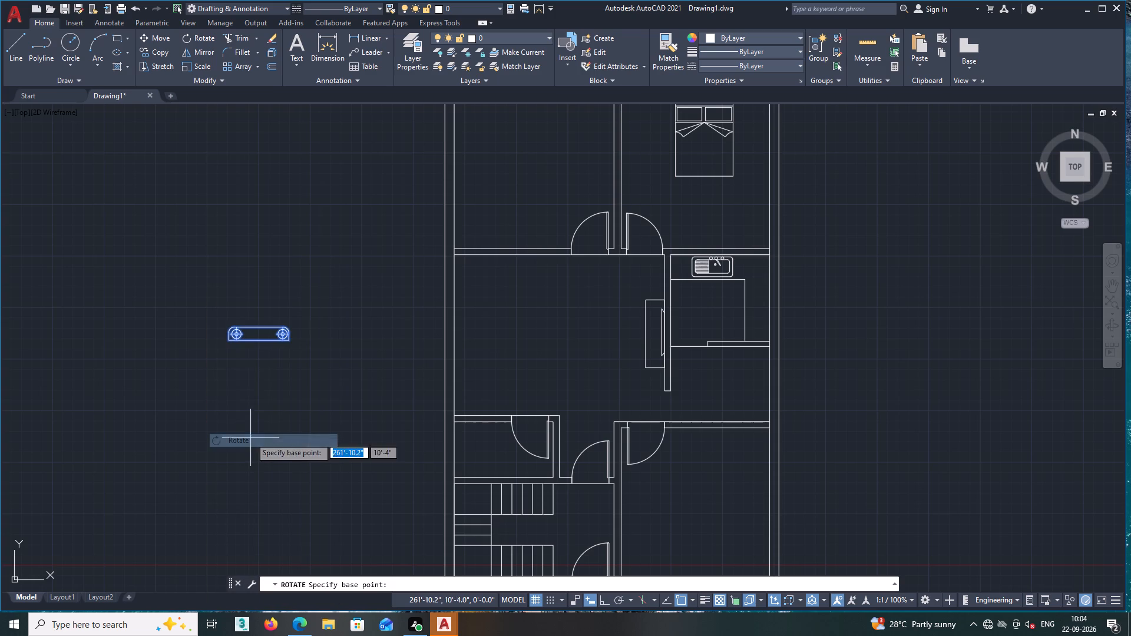
pyautogui.click(257, 334)
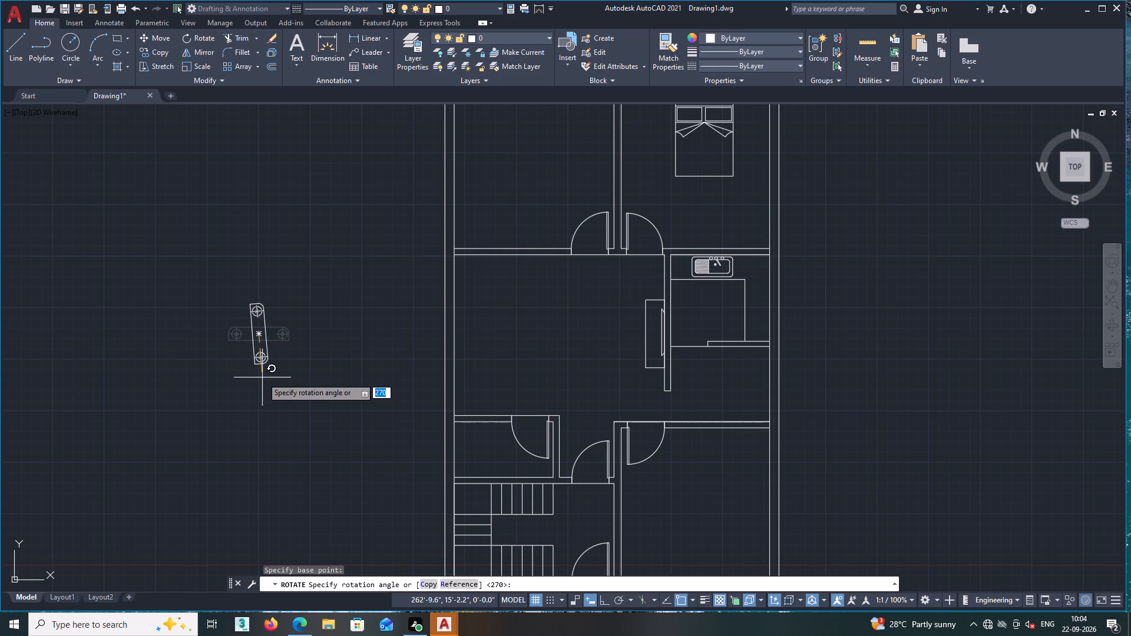
pyautogui.press('F8')
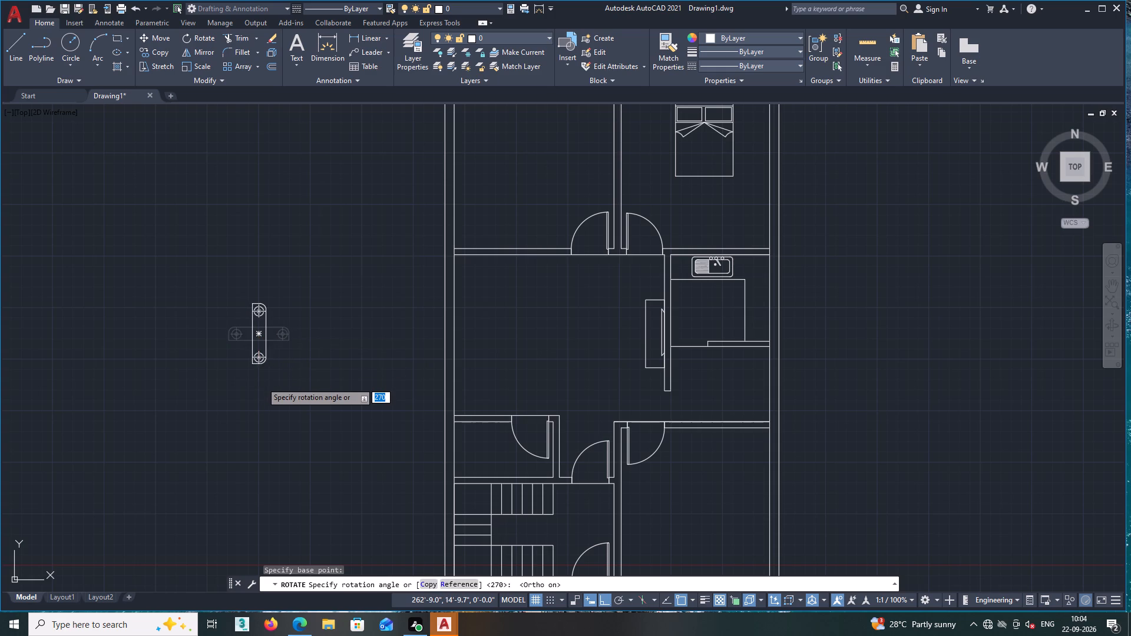
pyautogui.click(262, 406)
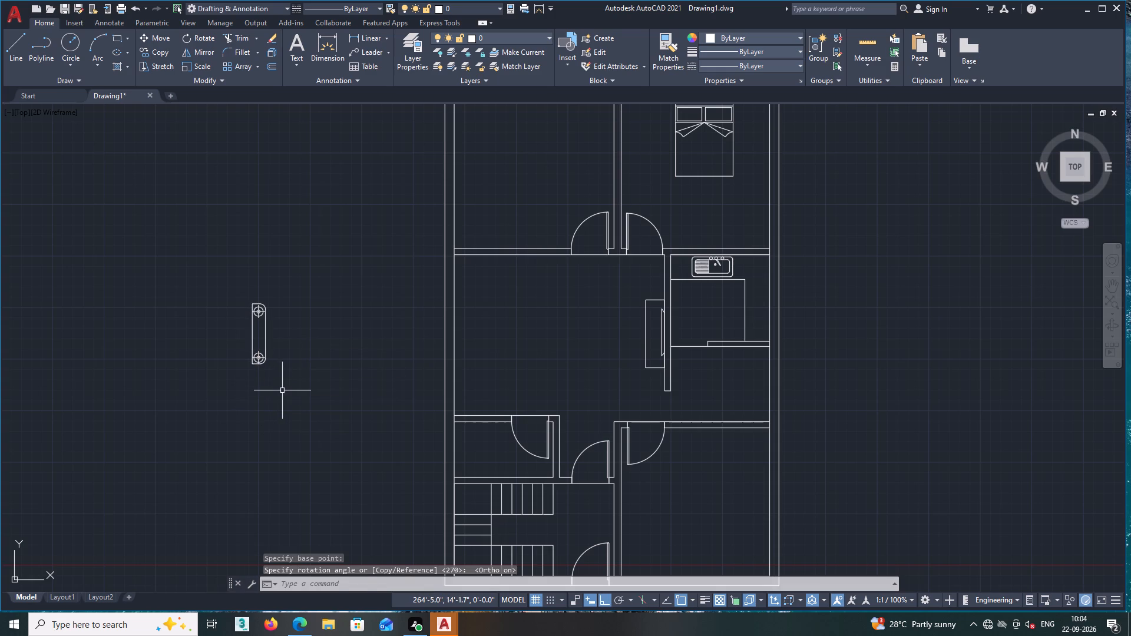
# Move the stove by its centre onto the kitchen's eastern counter, between the counter edge and the east wall.
pyautogui.click(282, 390)
pyautogui.click(243, 291)
pyautogui.rightClick(244, 275)
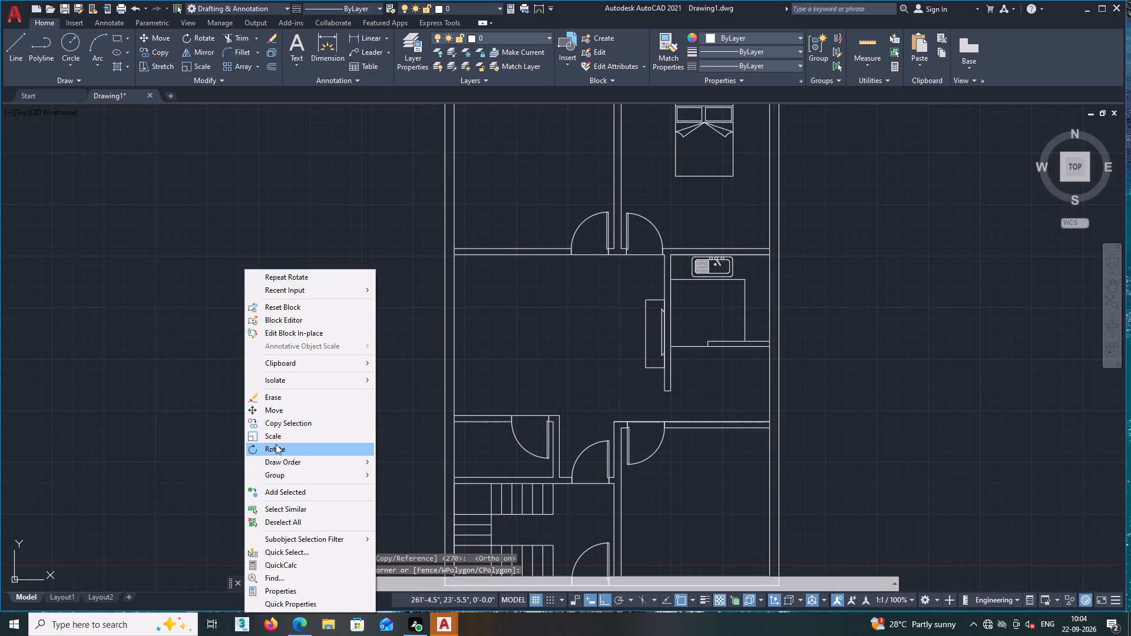
pyautogui.click(277, 411)
pyautogui.click(258, 332)
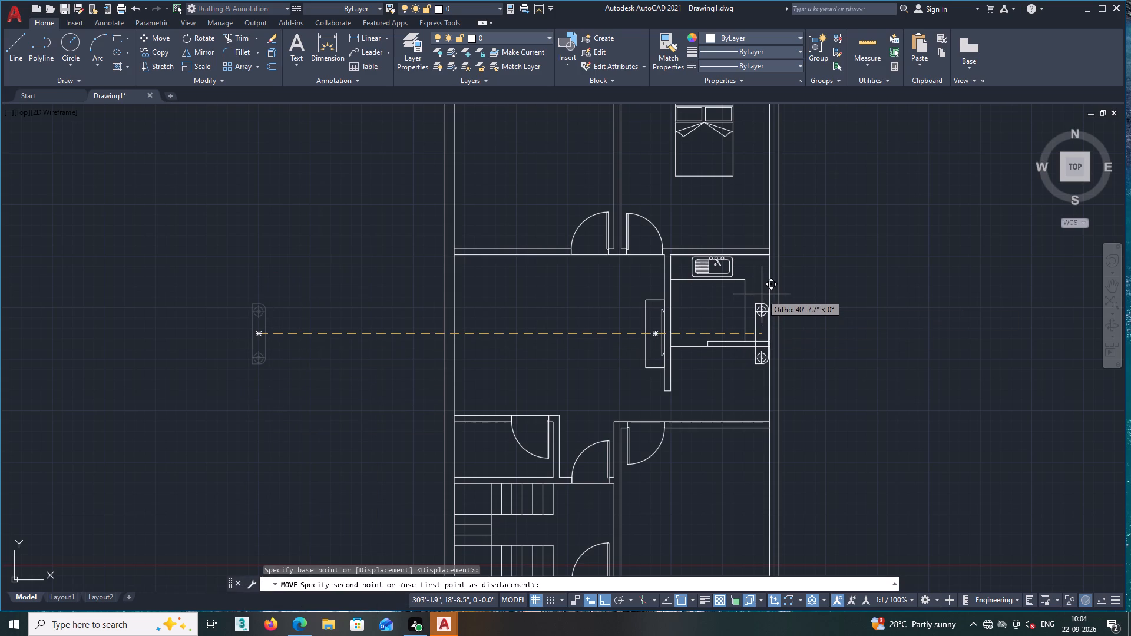
pyautogui.press('F8')
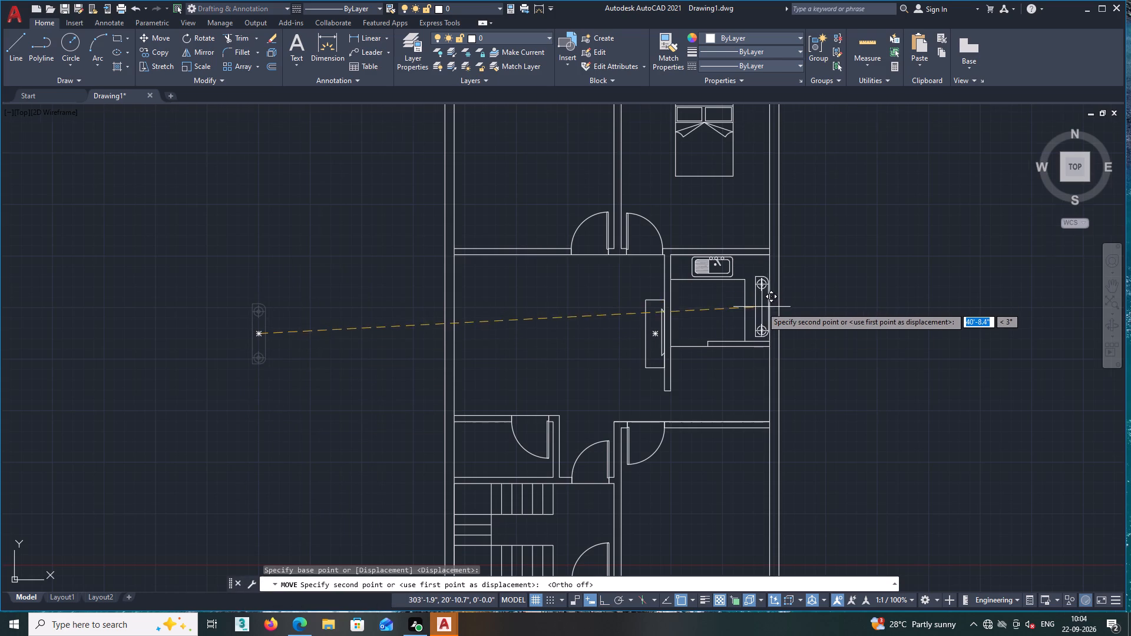
pyautogui.scroll(2, 762, 307)
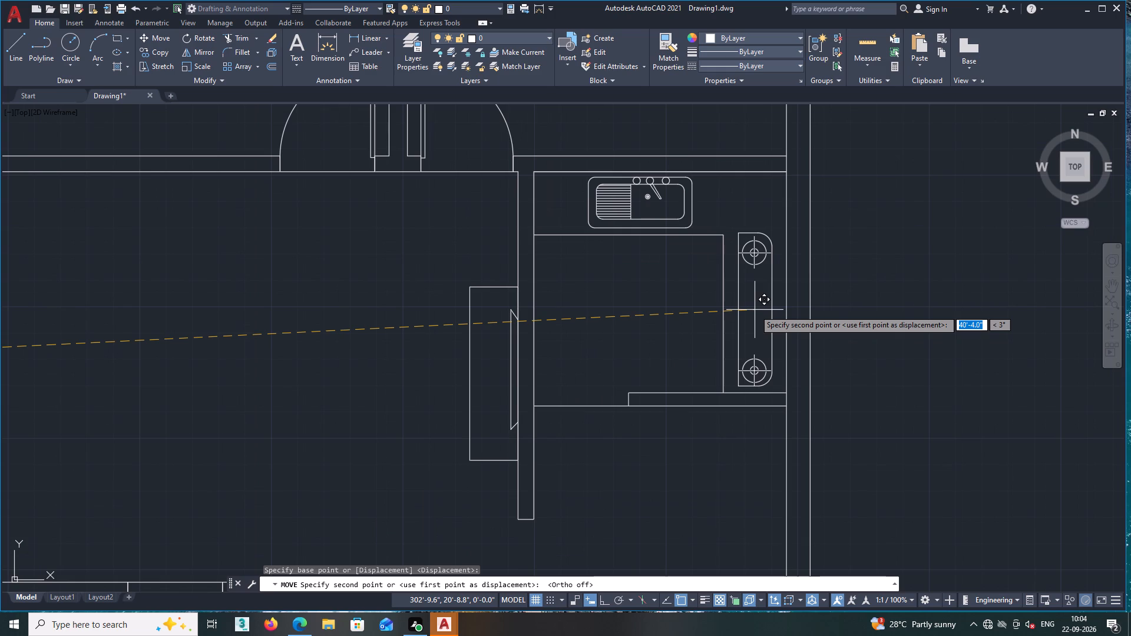
pyautogui.click(755, 310)
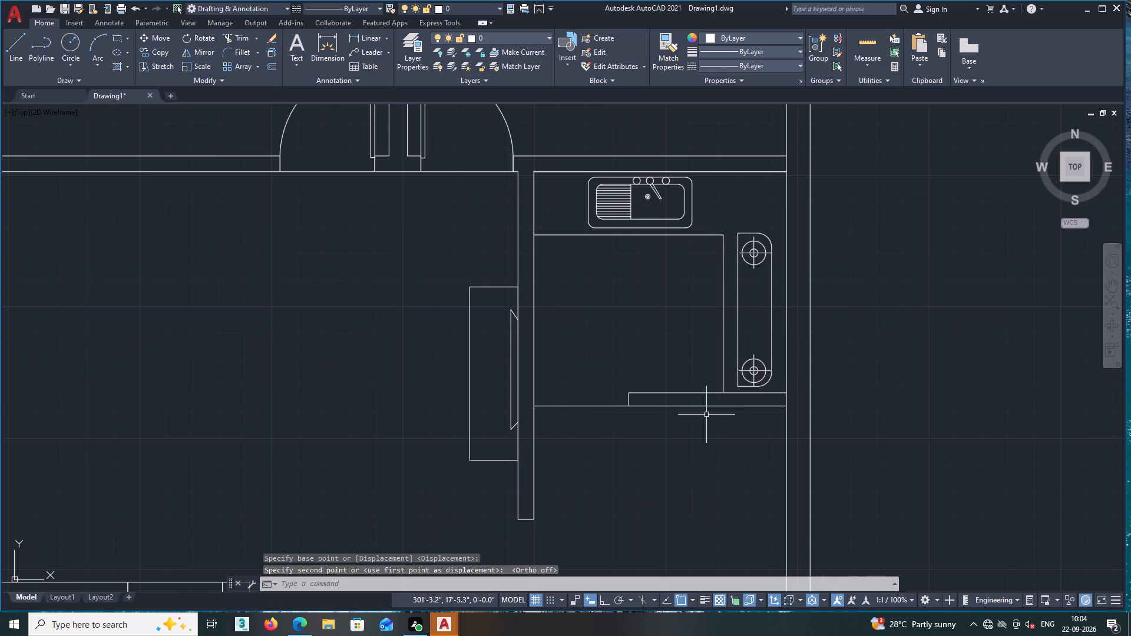
# Copy the north-east bedroom's bed by its headboard midpoint onto the inner face of the north wall in the north-west bedroom.
pyautogui.scroll(-3, 705, 424)
pyautogui.moveTo(691, 447); pyautogui.dragTo(746, 412, button='middle')
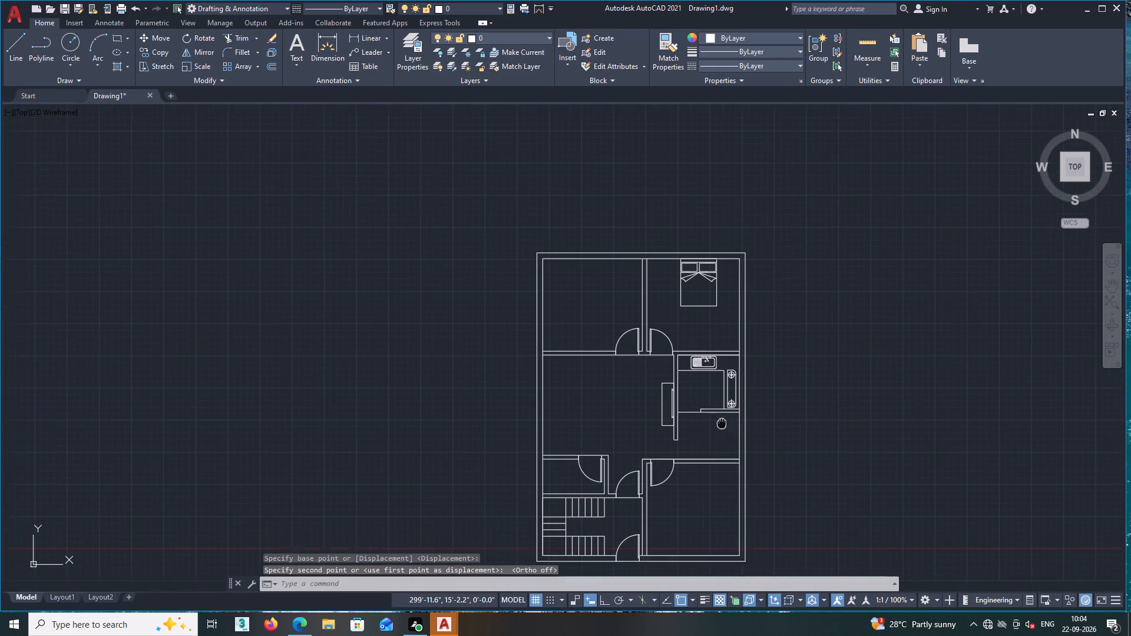
pyautogui.moveTo(746, 412); pyautogui.dragTo(772, 402, button='middle')
pyautogui.scroll(-2, 676, 418)
pyautogui.moveTo(640, 411); pyautogui.dragTo(679, 416, button='middle')
pyautogui.scroll(1, 723, 354)
pyautogui.moveTo(718, 360); pyautogui.dragTo(652, 393, button='middle')
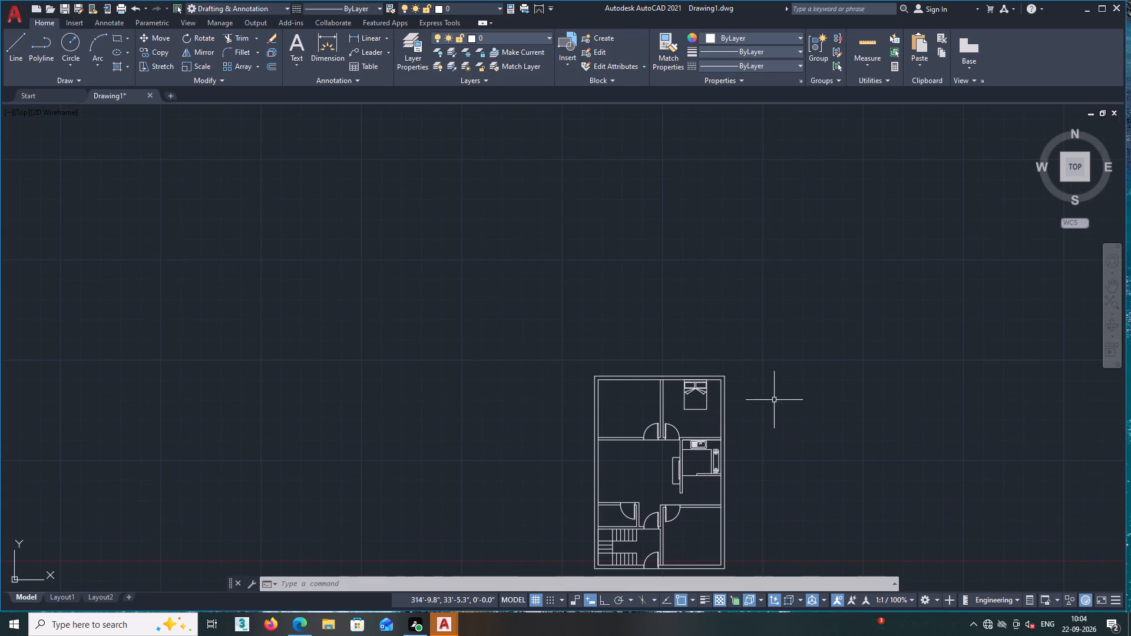
pyautogui.moveTo(695, 403); pyautogui.dragTo(635, 418, button='middle')
pyautogui.scroll(2, 635, 418)
pyautogui.click(689, 448)
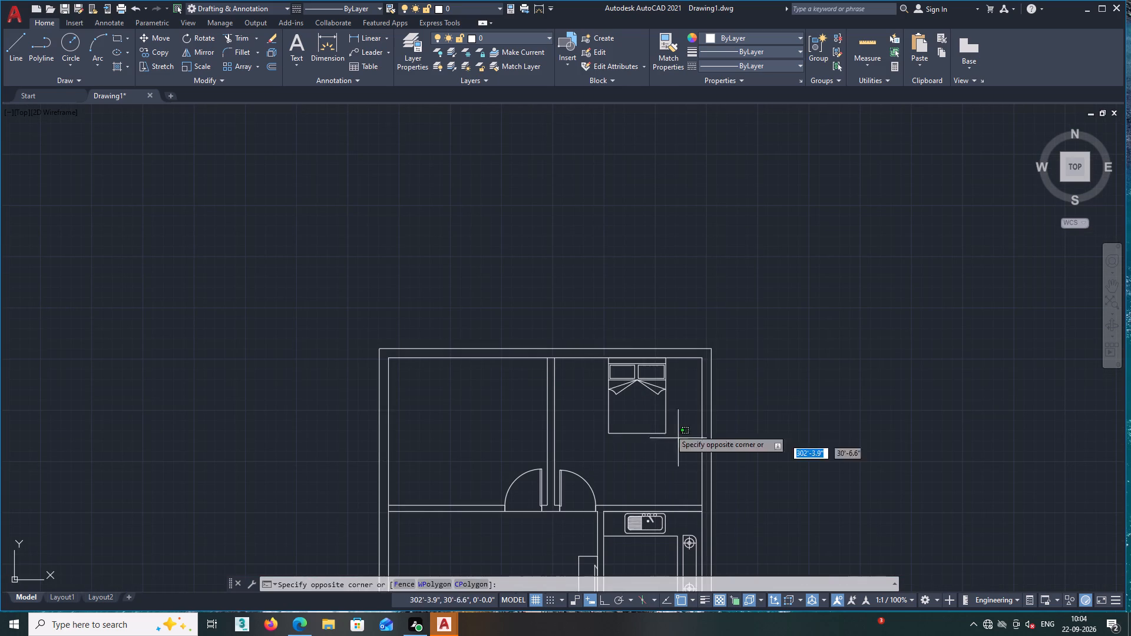
pyautogui.click(606, 376)
pyautogui.rightClick(581, 376)
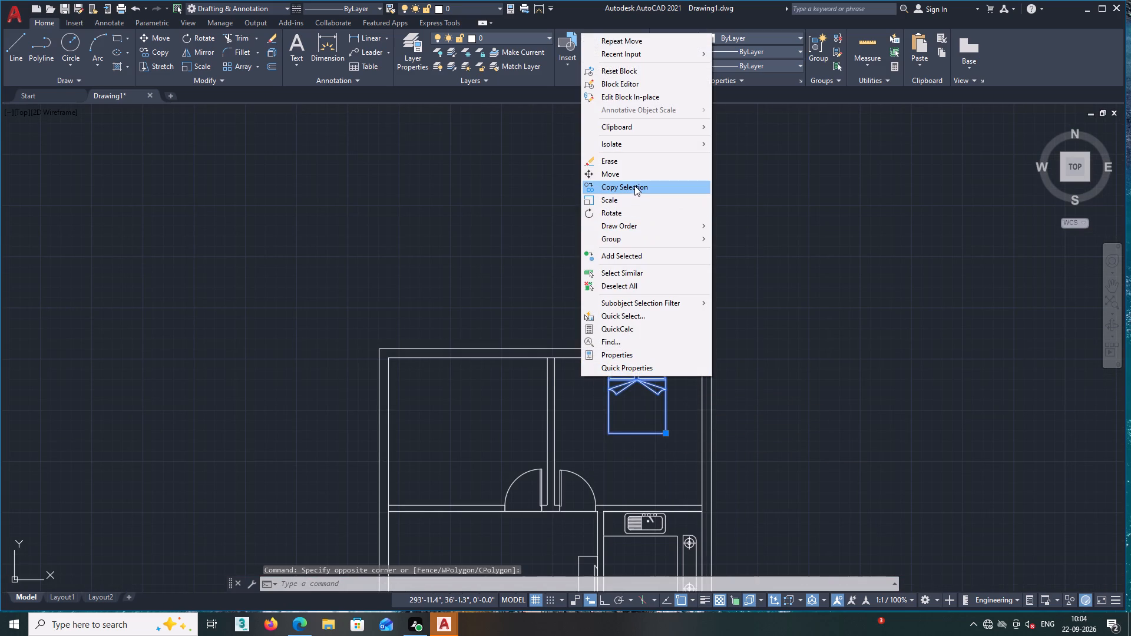
pyautogui.click(633, 184)
pyautogui.click(636, 357)
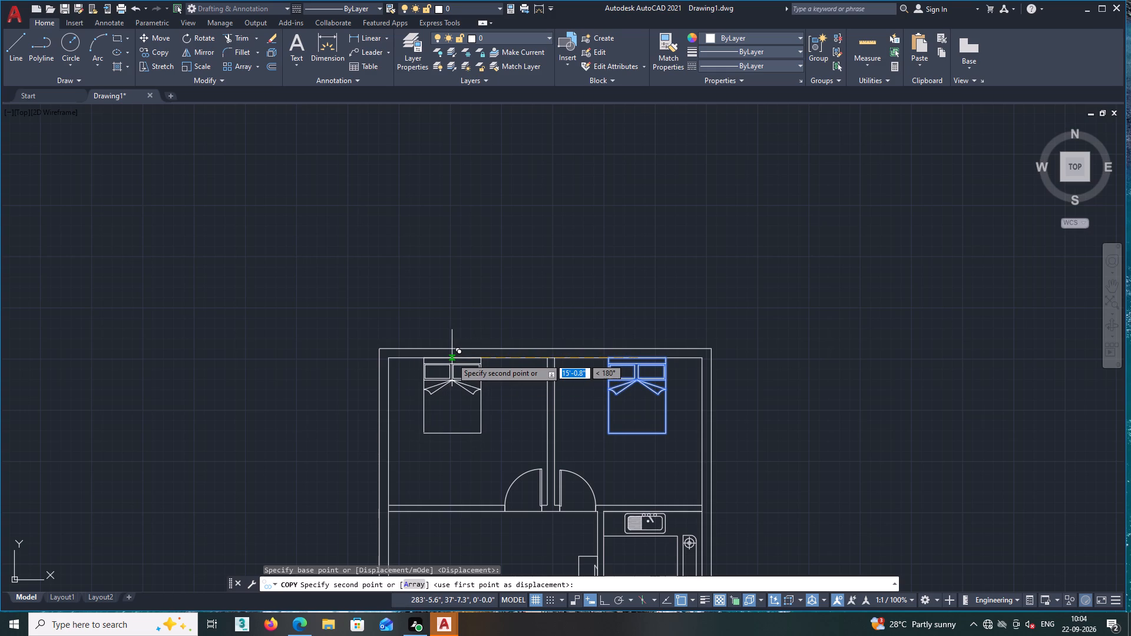
pyautogui.click(452, 358)
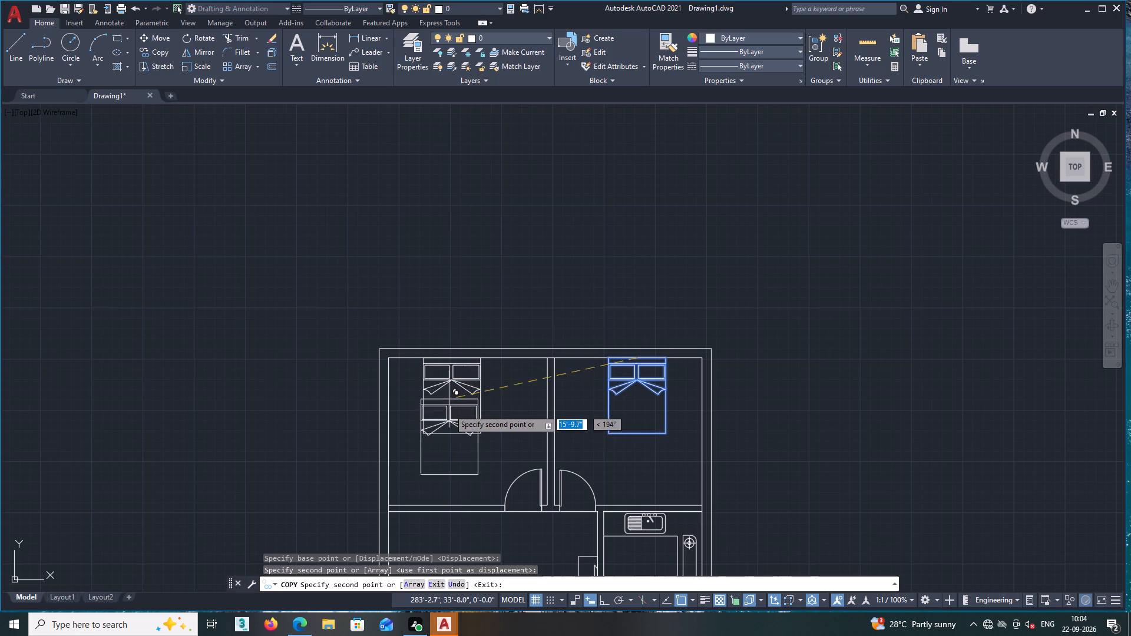
# Place another copy of the bed outside the plan, east of the kitchen, and finish copying.
pyautogui.moveTo(469, 432); pyautogui.dragTo(462, 404, button='middle')
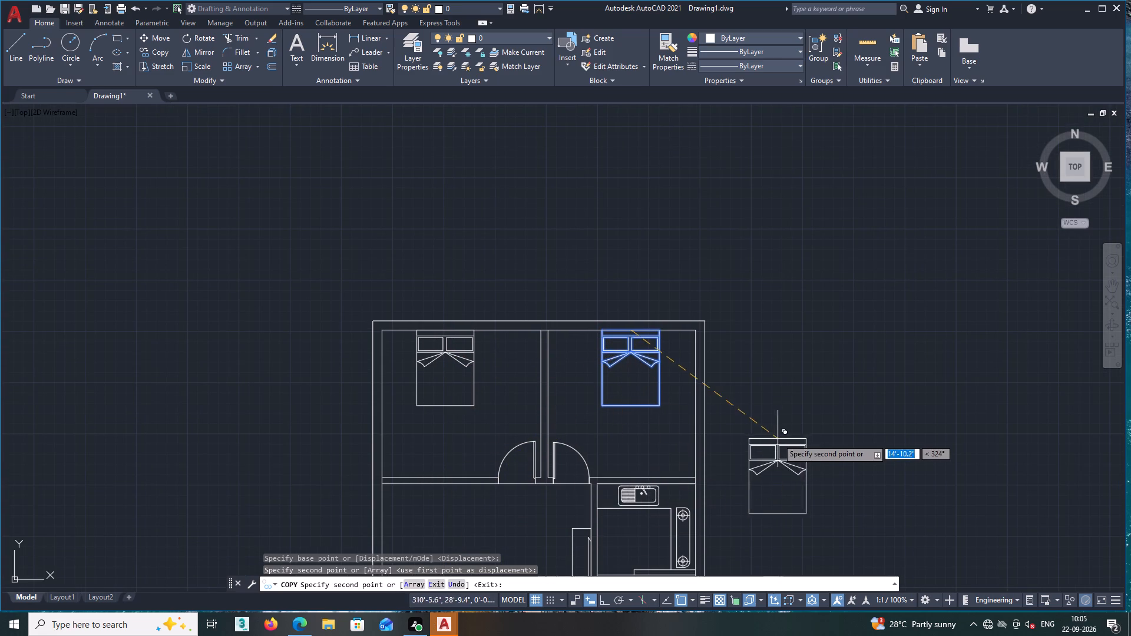
pyautogui.scroll(-2, 787, 435)
pyautogui.moveTo(787, 435); pyautogui.dragTo(782, 367, button='middle')
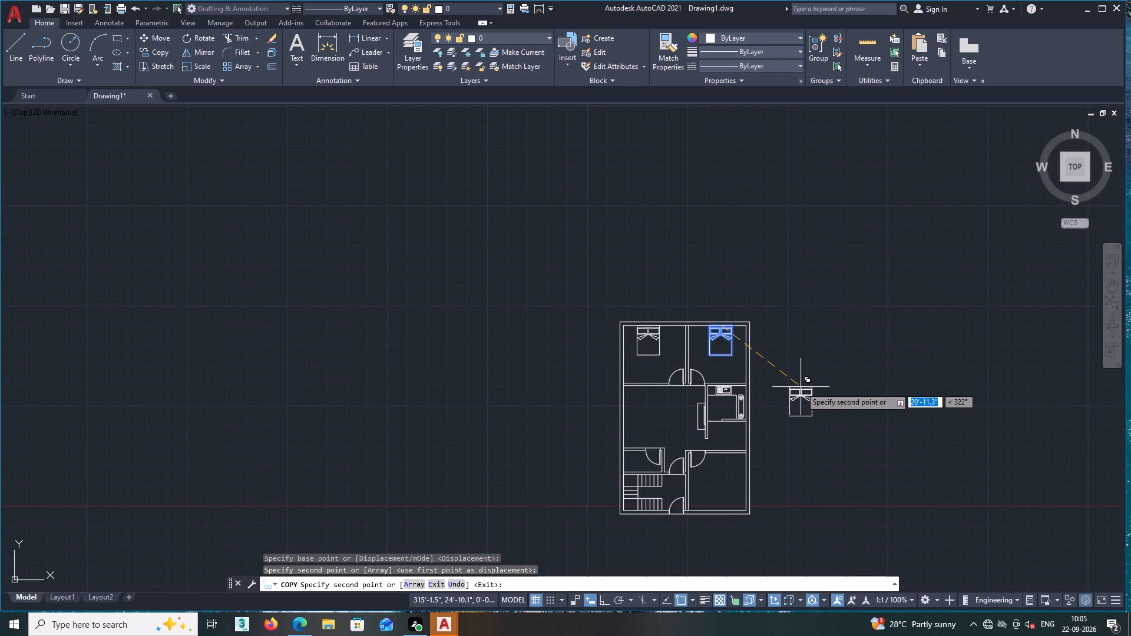
pyautogui.click(801, 387)
pyautogui.press('Escape')
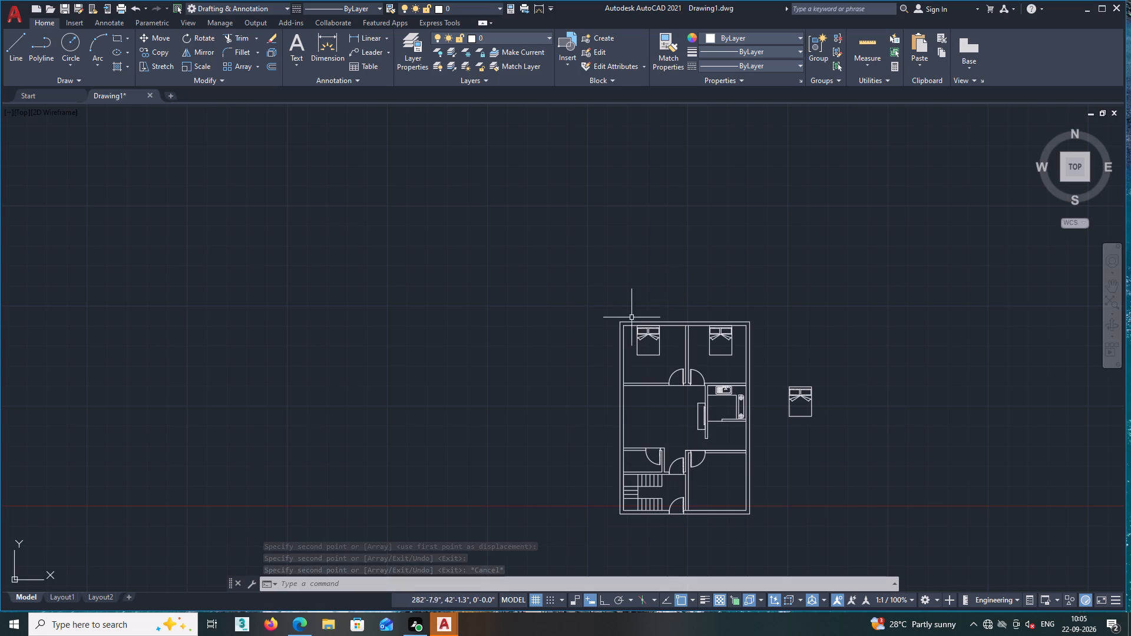
# Insert the Toilet - top block from House Designer.dwg in DesignCenter at scale 1, outside the plan and north of the spare bed.
pyautogui.middleClick(488, 440)
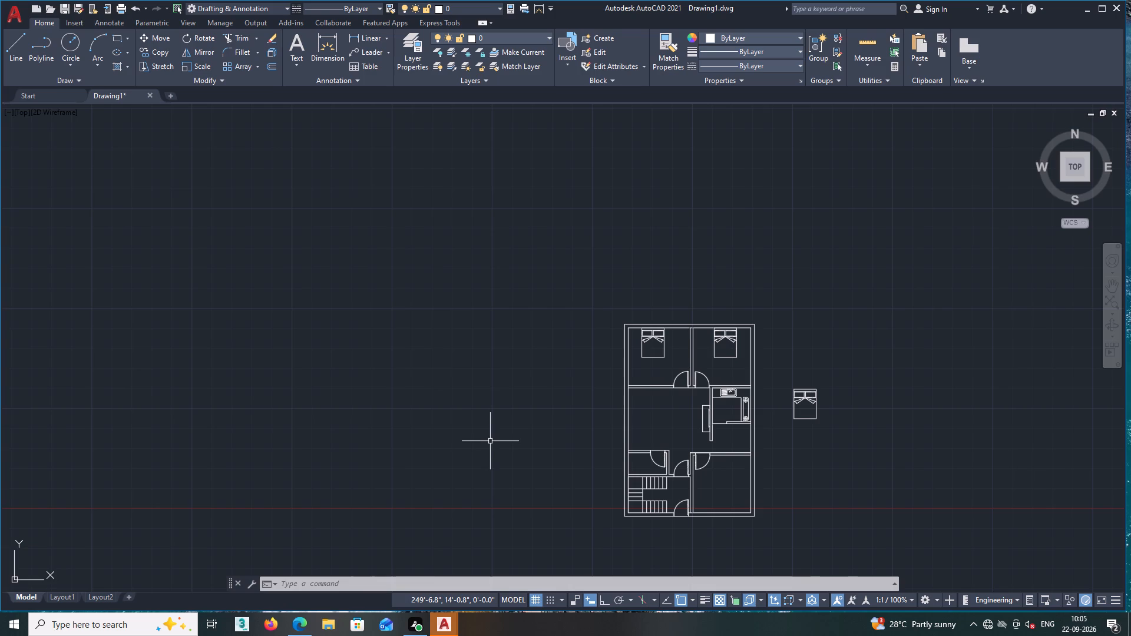
pyautogui.hotkey('ctrl', '2')
pyautogui.hotkey('ctrl', 'w')
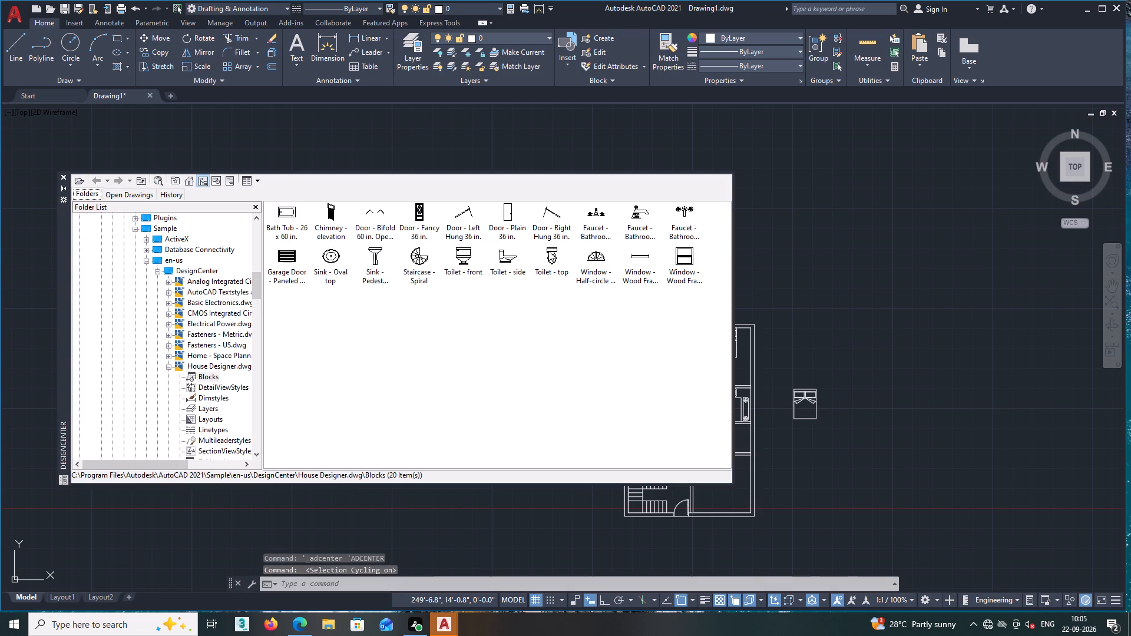
pyautogui.click(549, 251)
pyautogui.moveTo(549, 251); pyautogui.dragTo(796, 350)
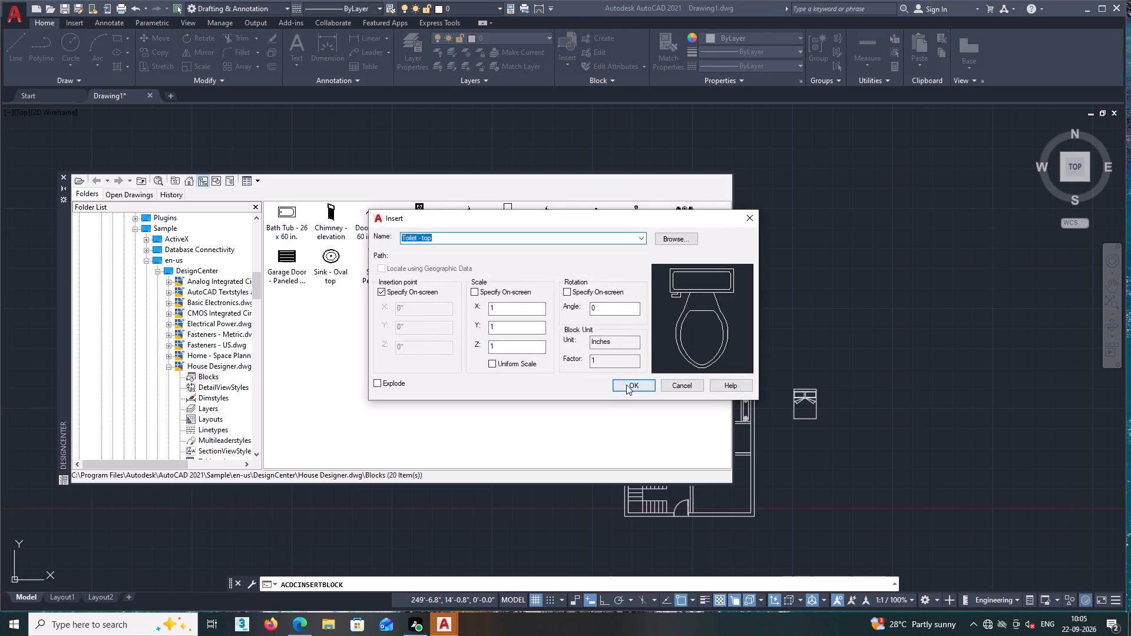
pyautogui.click(626, 385)
pyautogui.click(814, 342)
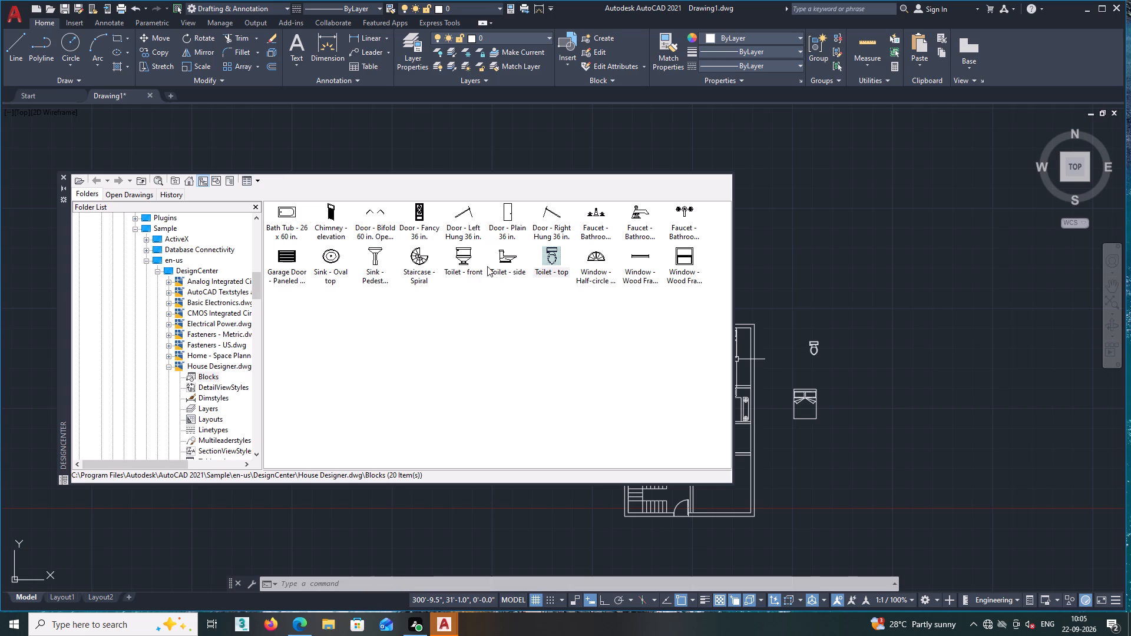
# Insert the Dining Set - 36 x 72 in. block from Home - Space Planner.dwg at scale 1, east of the spare bed.
pyautogui.click(216, 353)
pyautogui.doubleClick(286, 211)
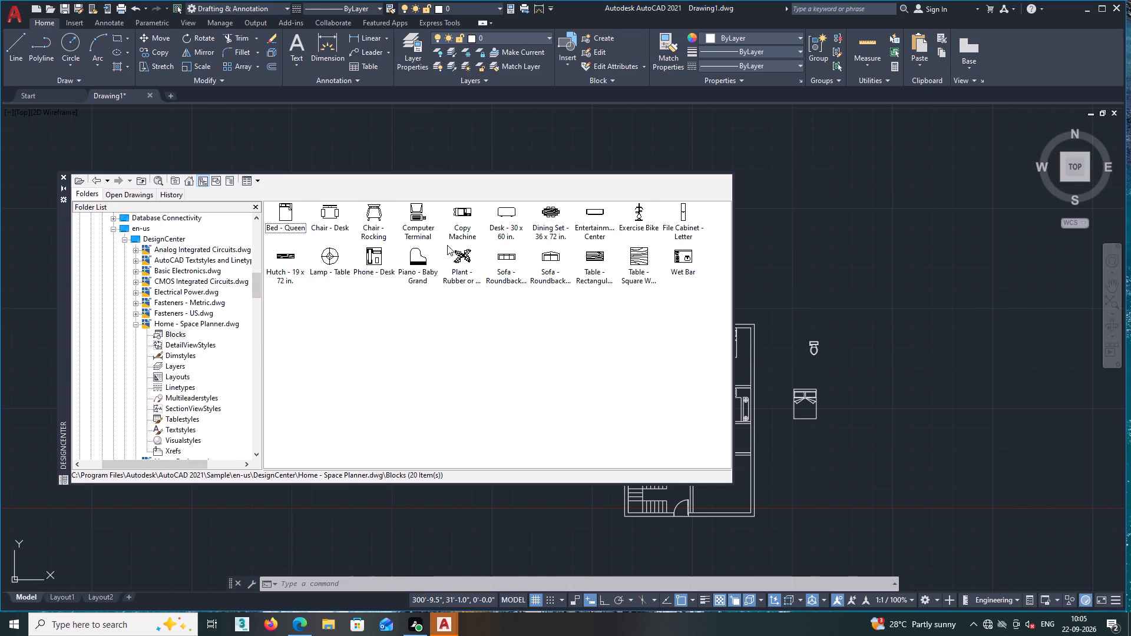
pyautogui.click(551, 211)
pyautogui.moveTo(551, 211); pyautogui.dragTo(627, 260)
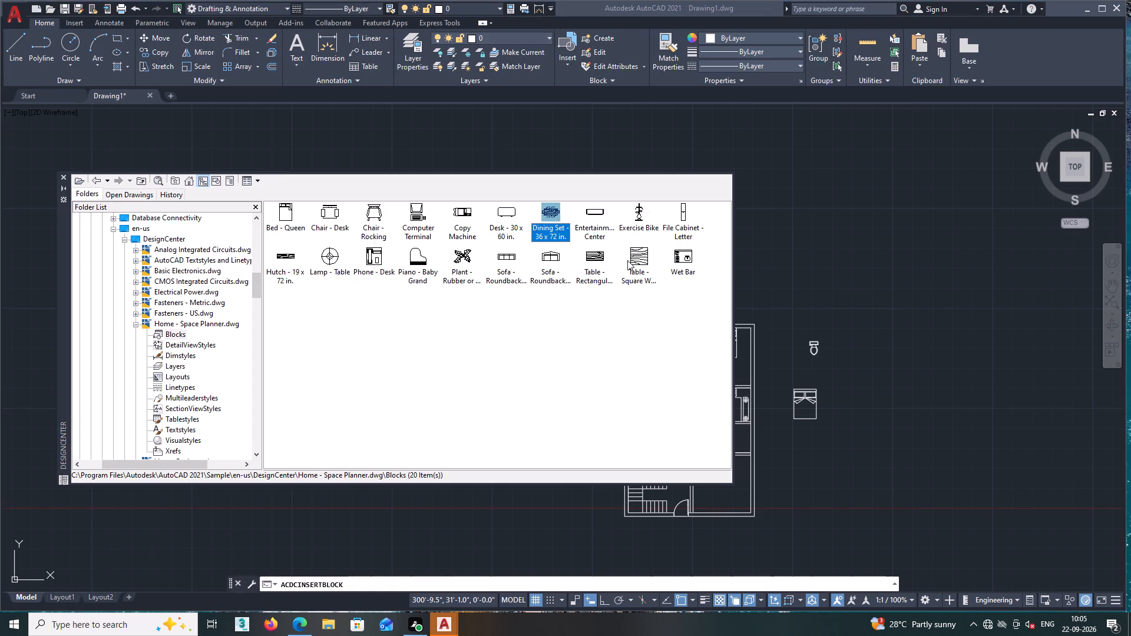
pyautogui.moveTo(627, 260); pyautogui.dragTo(795, 321)
pyautogui.click(628, 384)
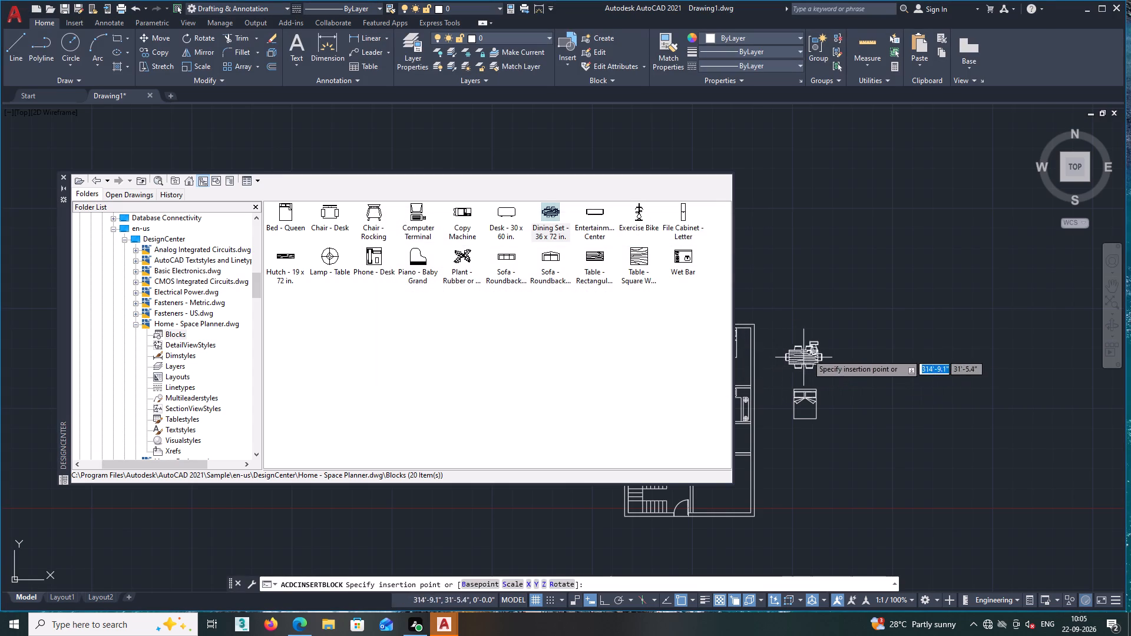
pyautogui.click(872, 402)
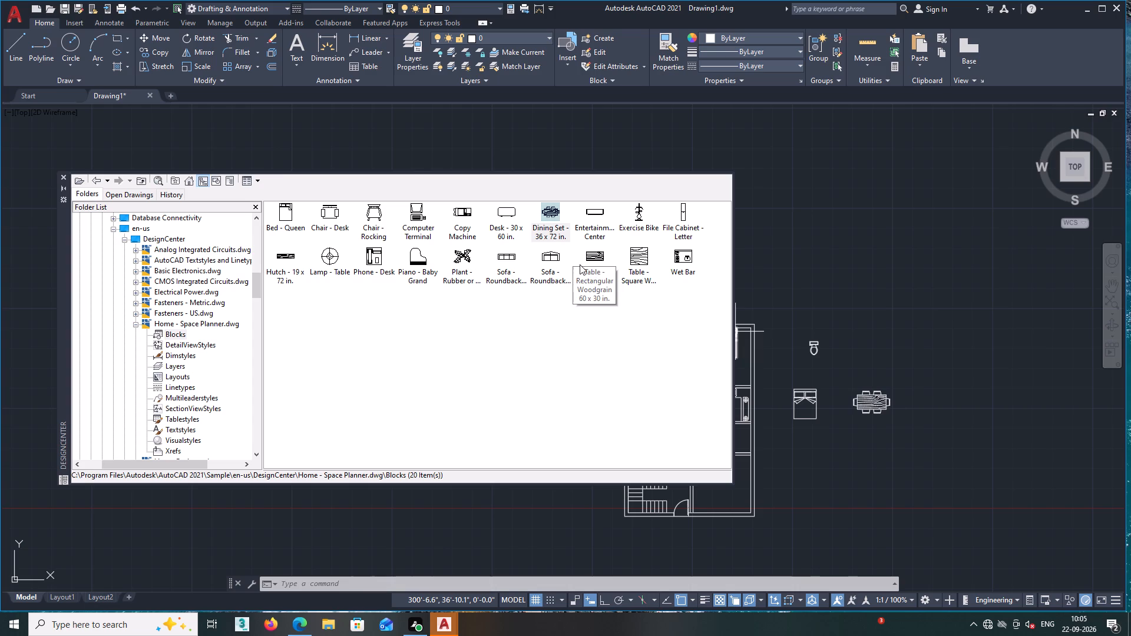
# Insert the Sofa - Roundback 7 ft. block at scale 1 outside the plan, north of the dining set.
pyautogui.doubleClick(513, 255)
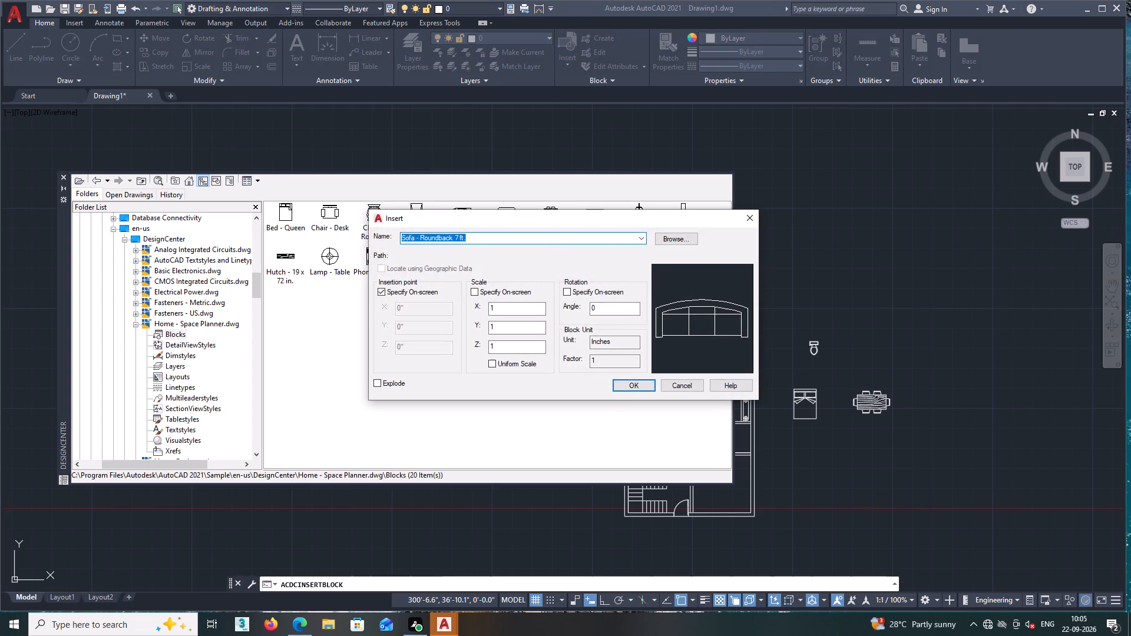
pyautogui.click(626, 388)
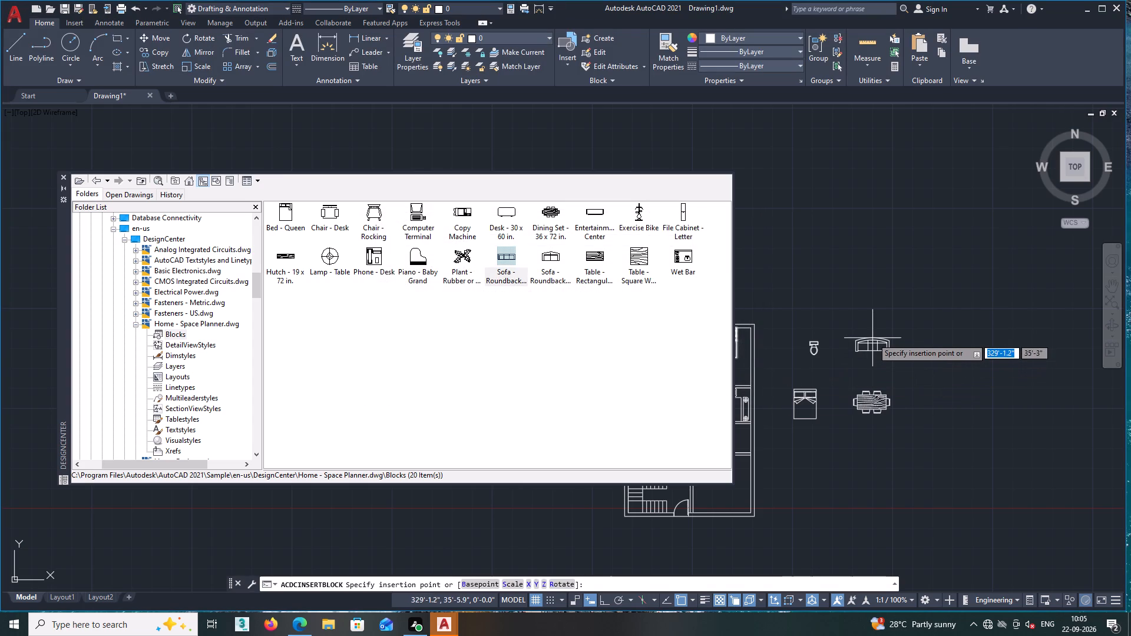
pyautogui.click(867, 336)
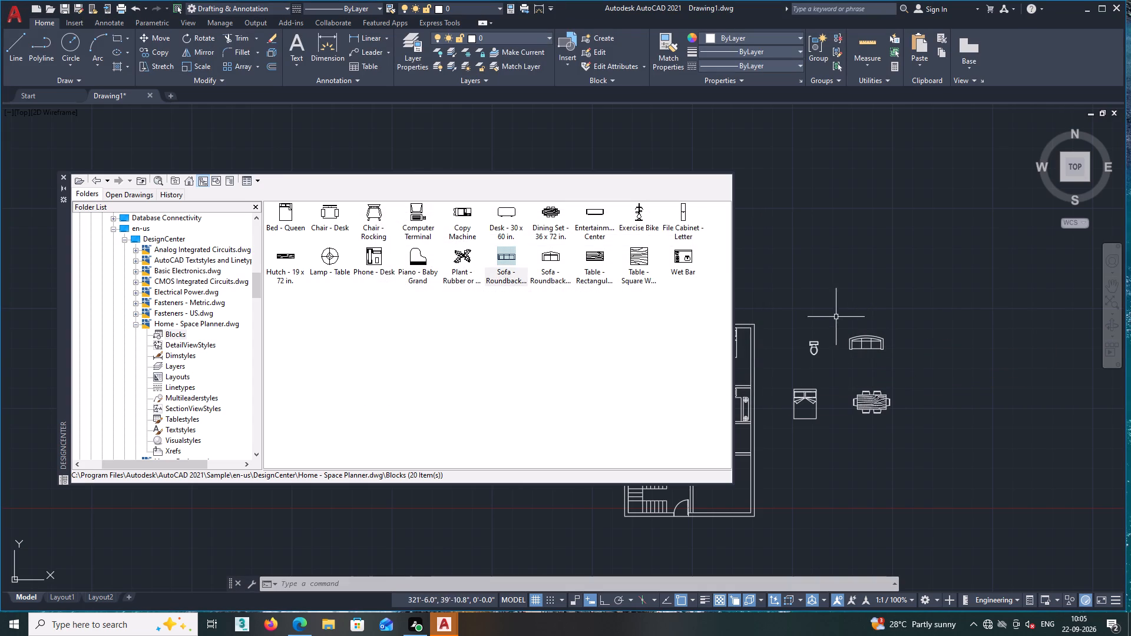
# Insert the Lamp - Table block at scale 1 outside the plan, north of the toilet and sofa.
pyautogui.click(327, 257)
pyautogui.moveTo(327, 257); pyautogui.dragTo(365, 291)
pyautogui.moveTo(365, 292); pyautogui.dragTo(373, 299)
pyautogui.moveTo(380, 302); pyautogui.dragTo(504, 346)
pyautogui.doubleClick(636, 389)
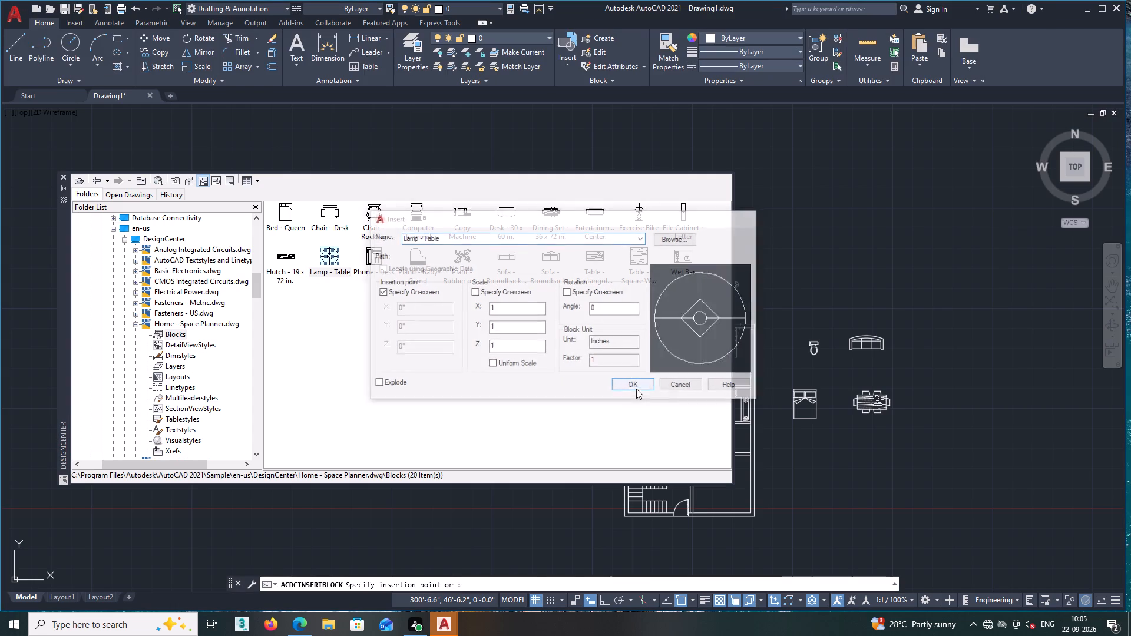
pyautogui.click(836, 314)
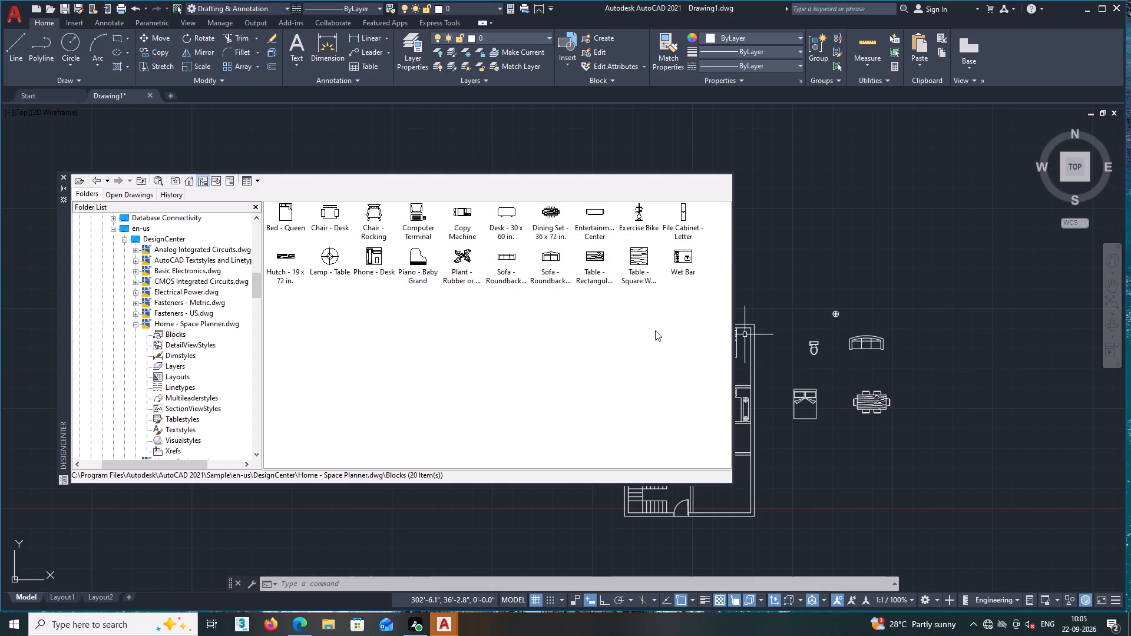
# Insert the Desk - 30 x 60 in. block at scale 1 outside the plan, north-west of the spare table lamp.
pyautogui.click(500, 212)
pyautogui.click(506, 212)
pyautogui.moveTo(506, 212); pyautogui.dragTo(603, 267)
pyautogui.doubleClick(631, 385)
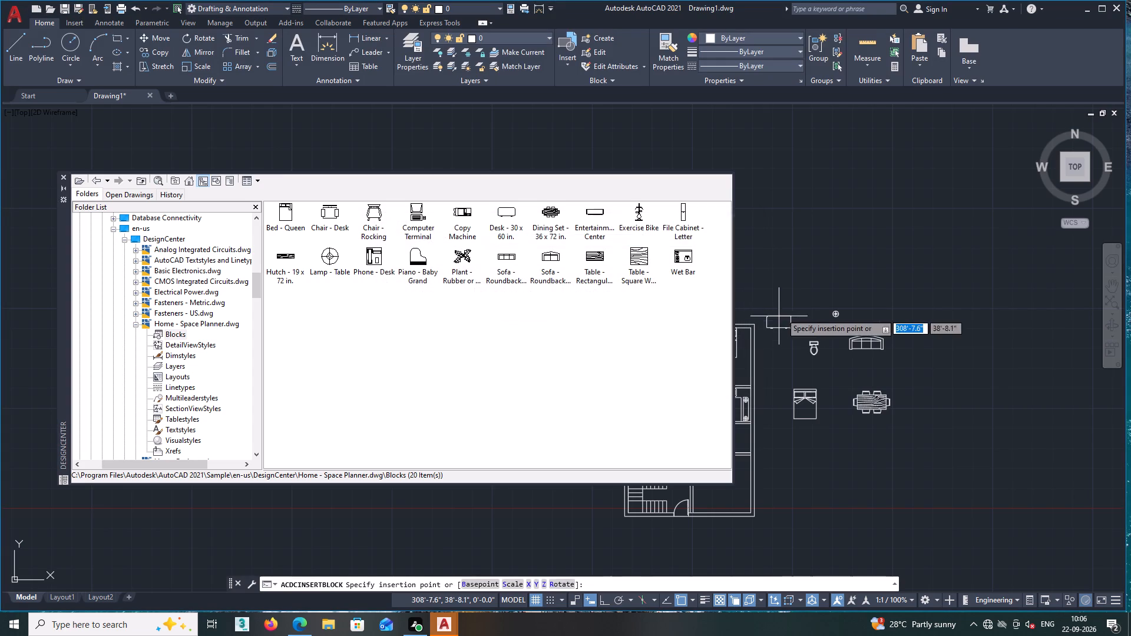
pyautogui.click(810, 286)
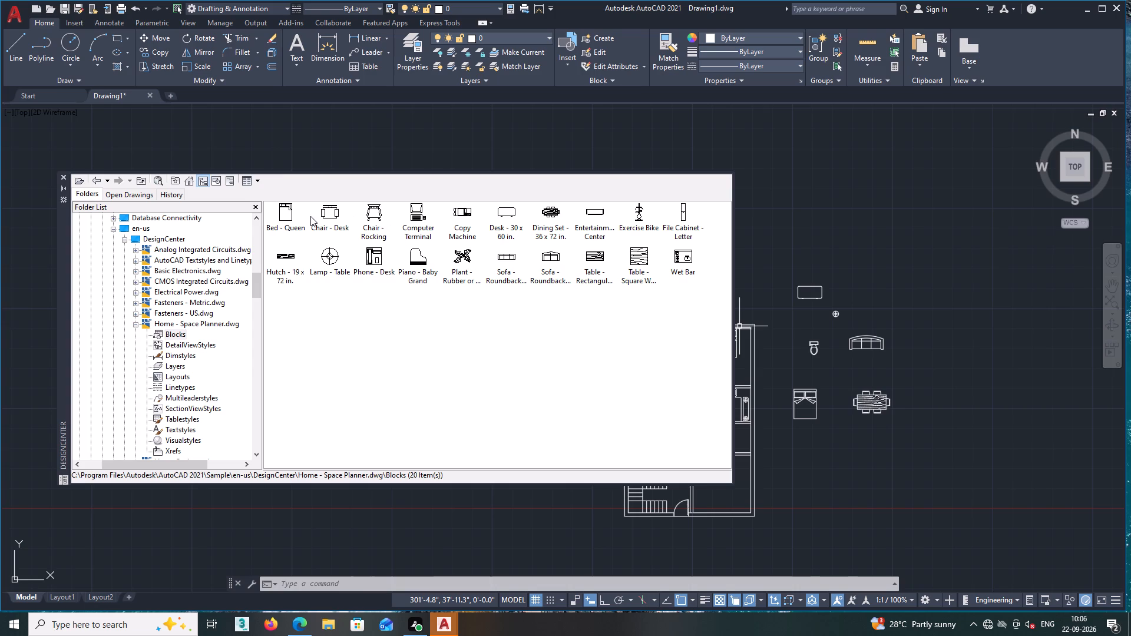
# Insert the Chair - Desk block at scale 1 east of the spare desk, and close DesignCenter.
pyautogui.click(333, 209)
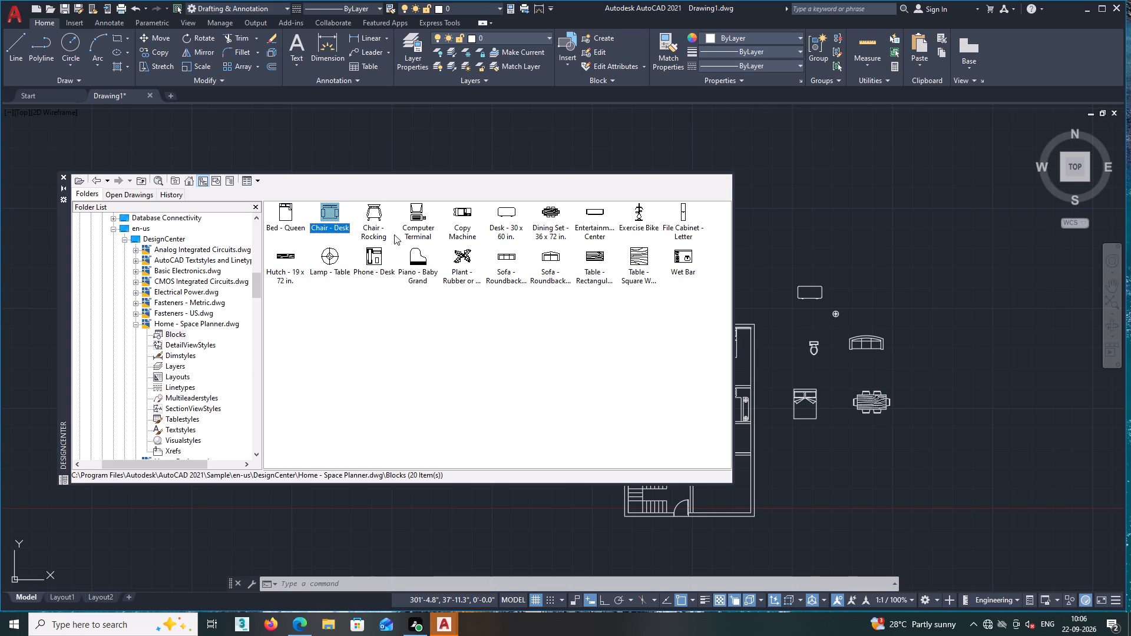
pyautogui.click(336, 214)
pyautogui.doubleClick(336, 214)
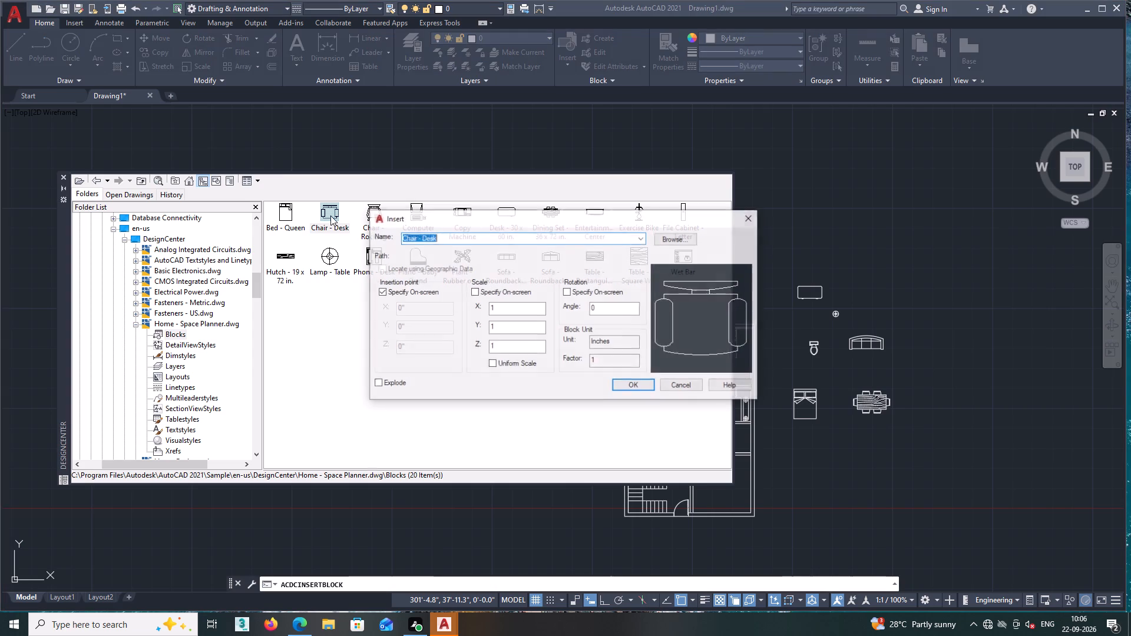
pyautogui.click(631, 384)
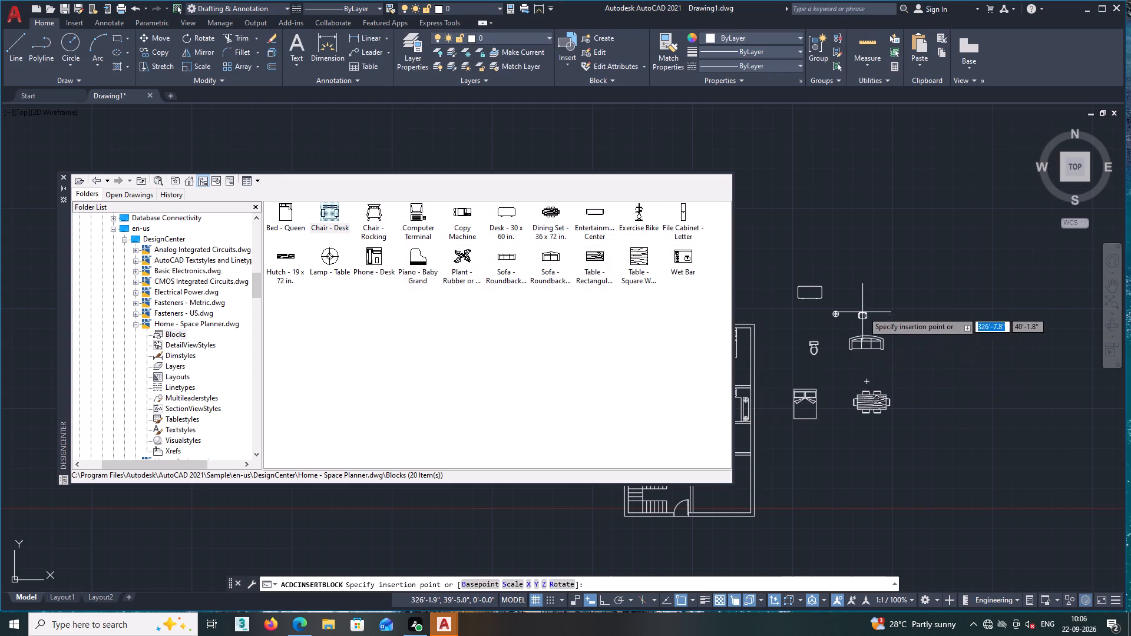
pyautogui.click(871, 298)
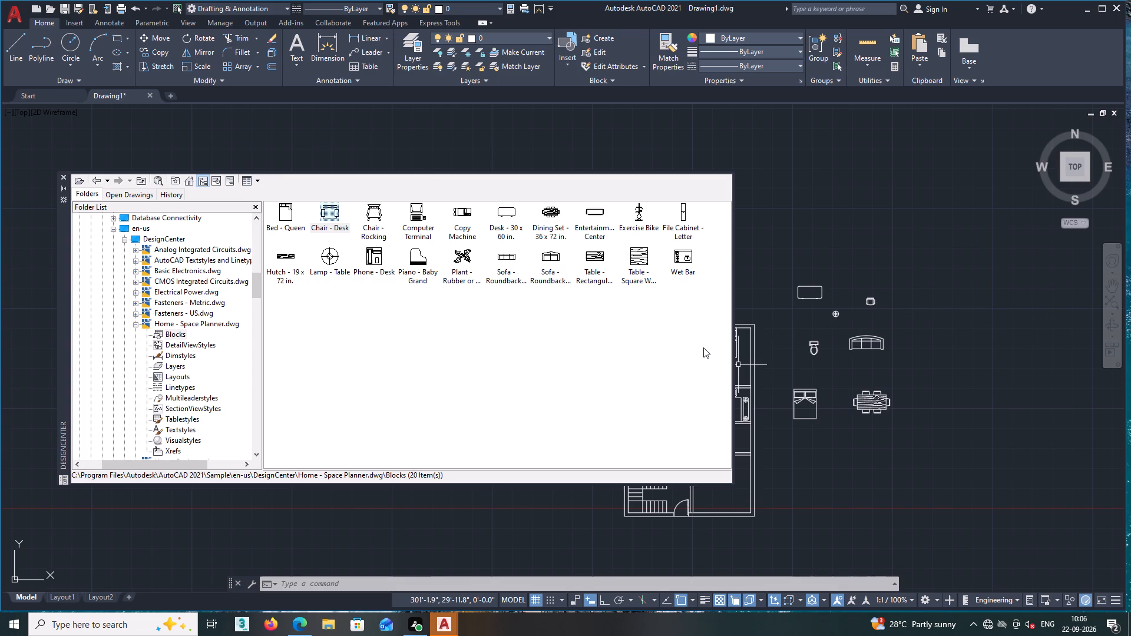
pyautogui.scroll(-1, 698, 347)
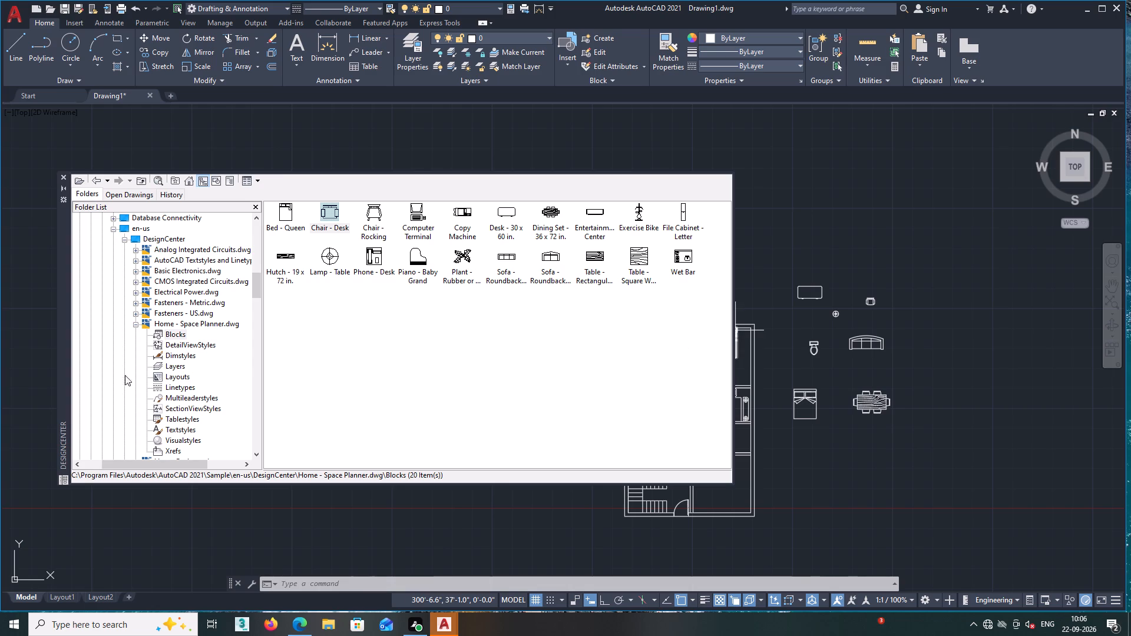
pyautogui.click(62, 175)
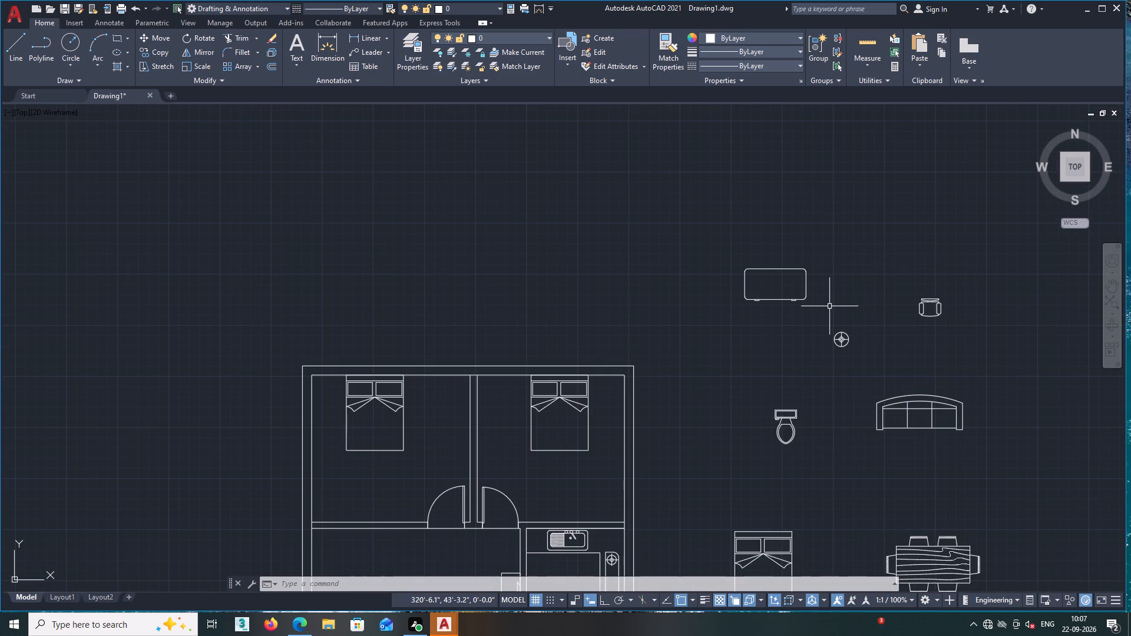
# Copy the table lamp by its centre to both sides of the bed's headboard in the north-east bedroom.
pyautogui.scroll(2, 840, 334)
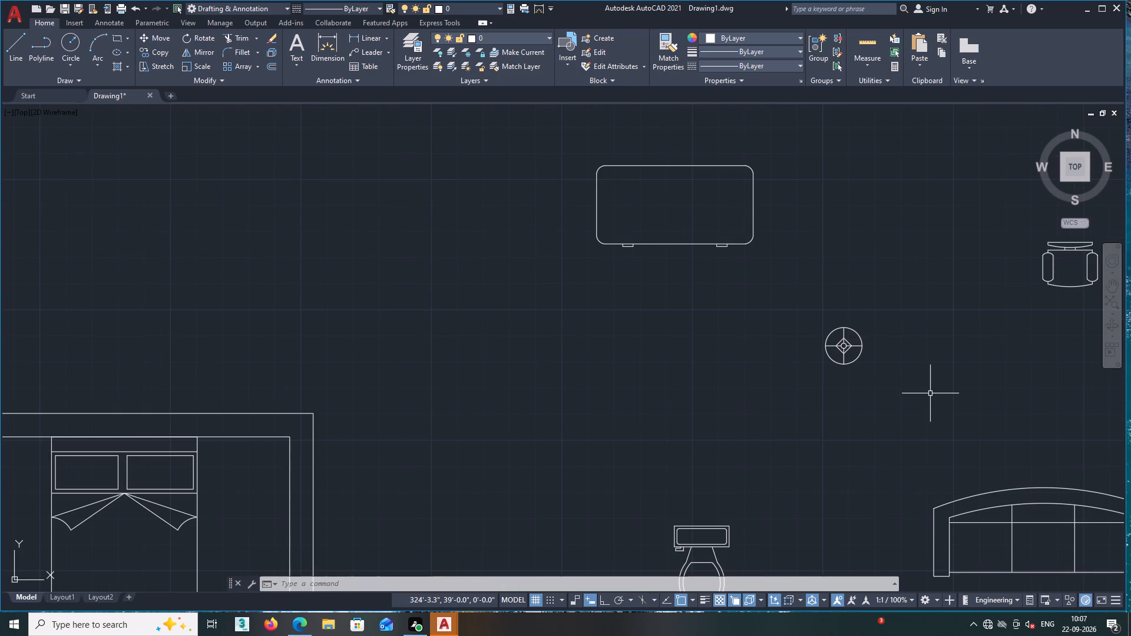
pyautogui.click(930, 393)
pyautogui.click(794, 266)
pyautogui.rightClick(812, 255)
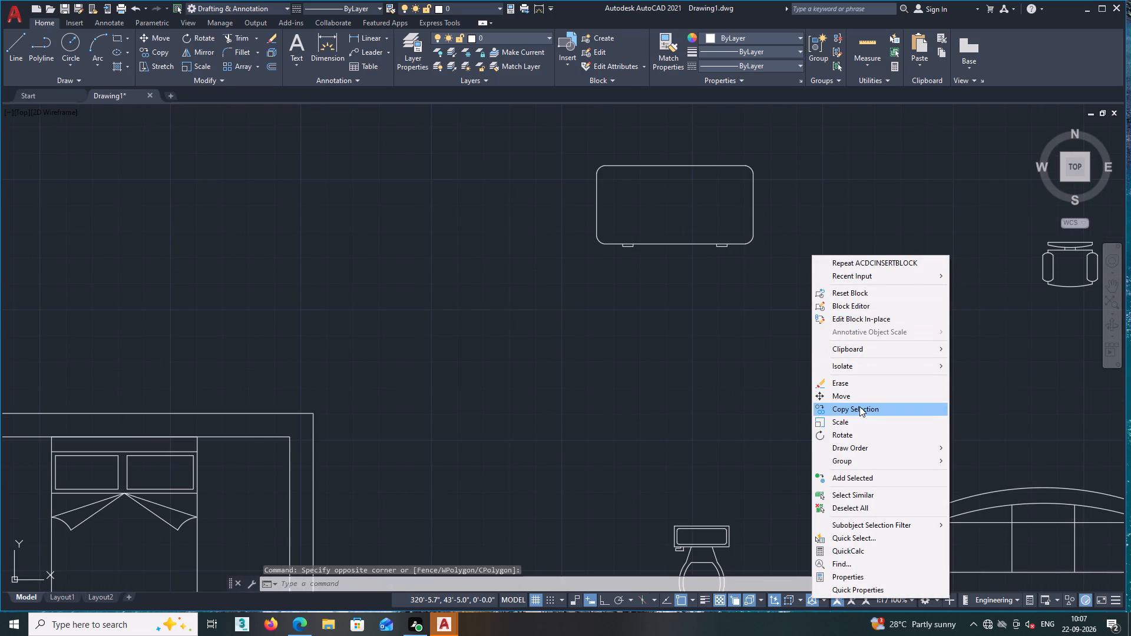
pyautogui.click(858, 408)
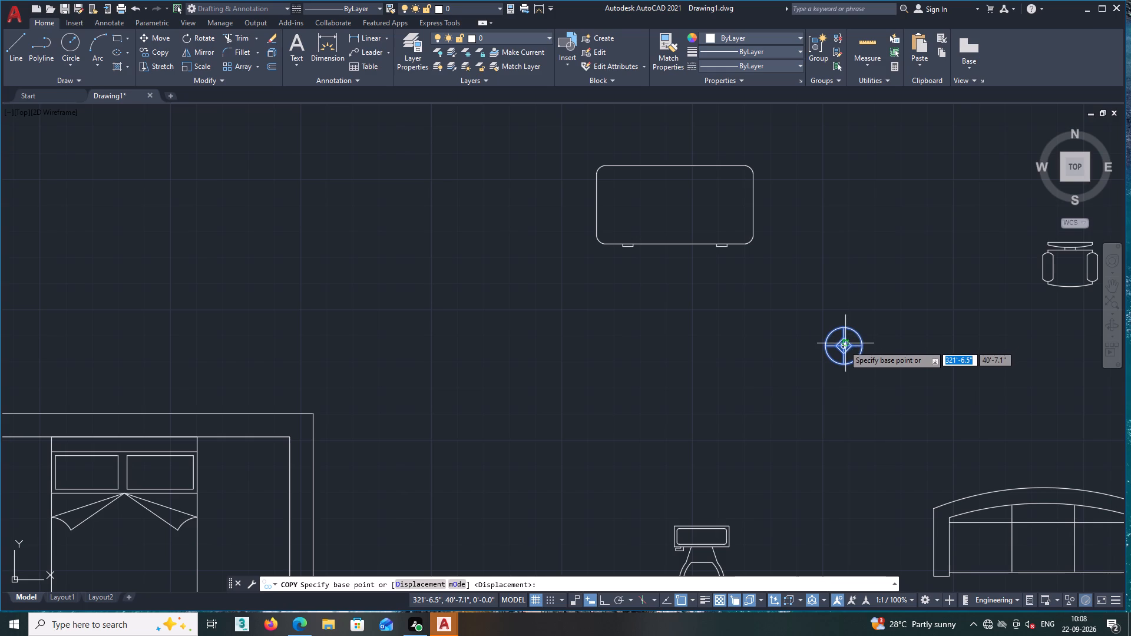
pyautogui.click(842, 347)
pyautogui.scroll(-1, 415, 431)
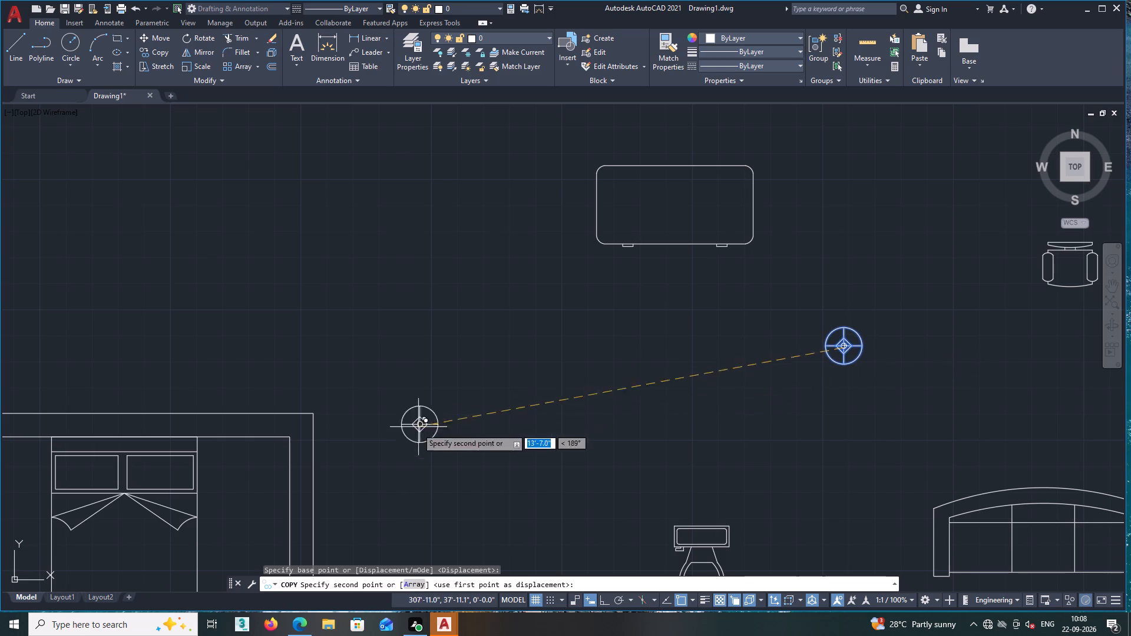
pyautogui.scroll(-1, 412, 435)
pyautogui.moveTo(367, 468); pyautogui.dragTo(452, 425, button='middle')
pyautogui.scroll(1, 419, 415)
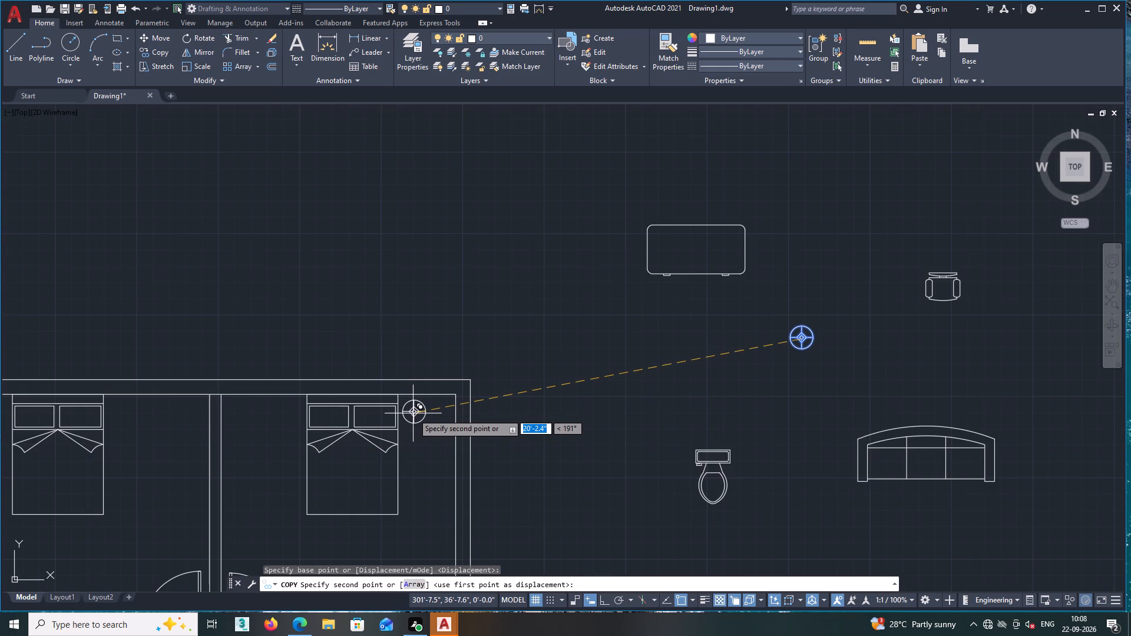
pyautogui.click(412, 413)
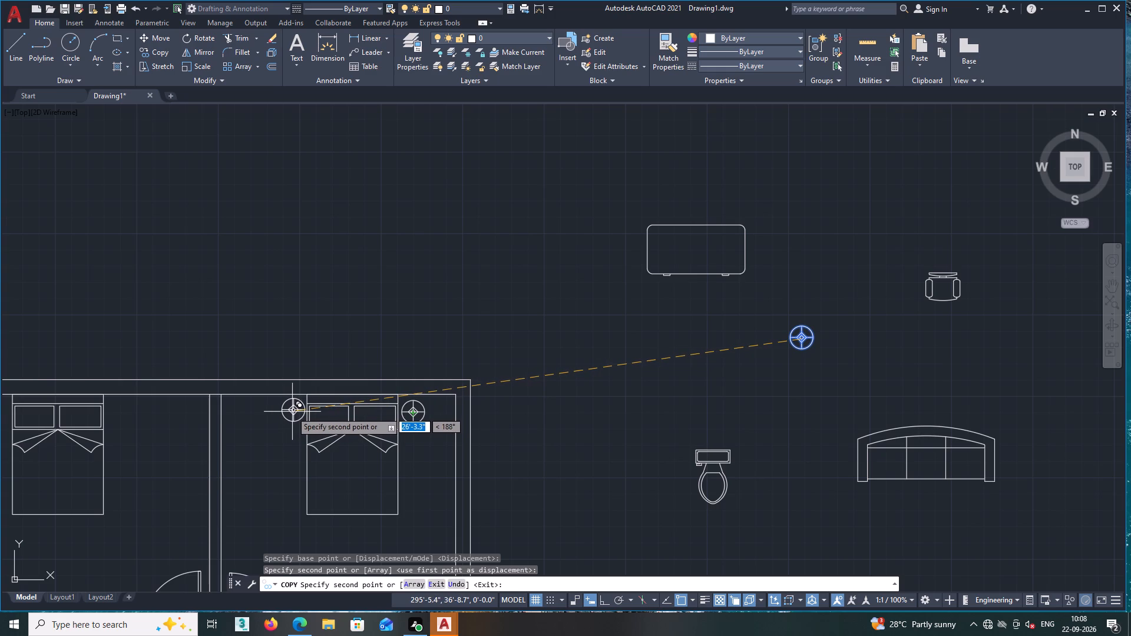
pyautogui.click(290, 412)
# Place two more lamp copies on either side of the bed's headboard in the north-west bedroom, and finish copying.
pyautogui.moveTo(292, 412); pyautogui.dragTo(492, 393, button='middle')
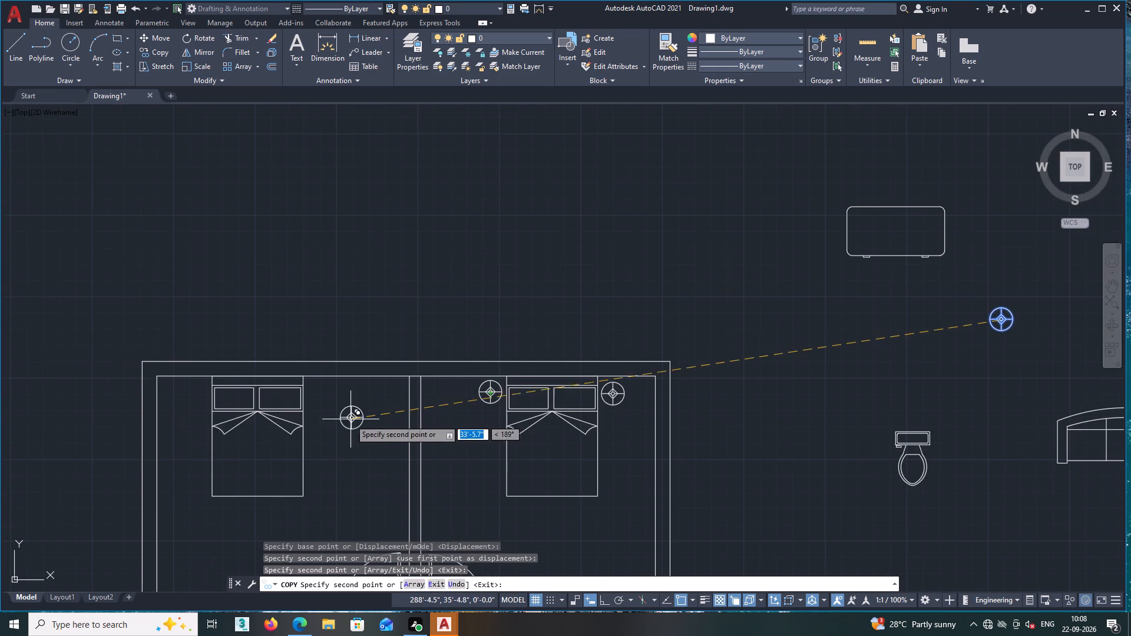
pyautogui.scroll(1, 318, 406)
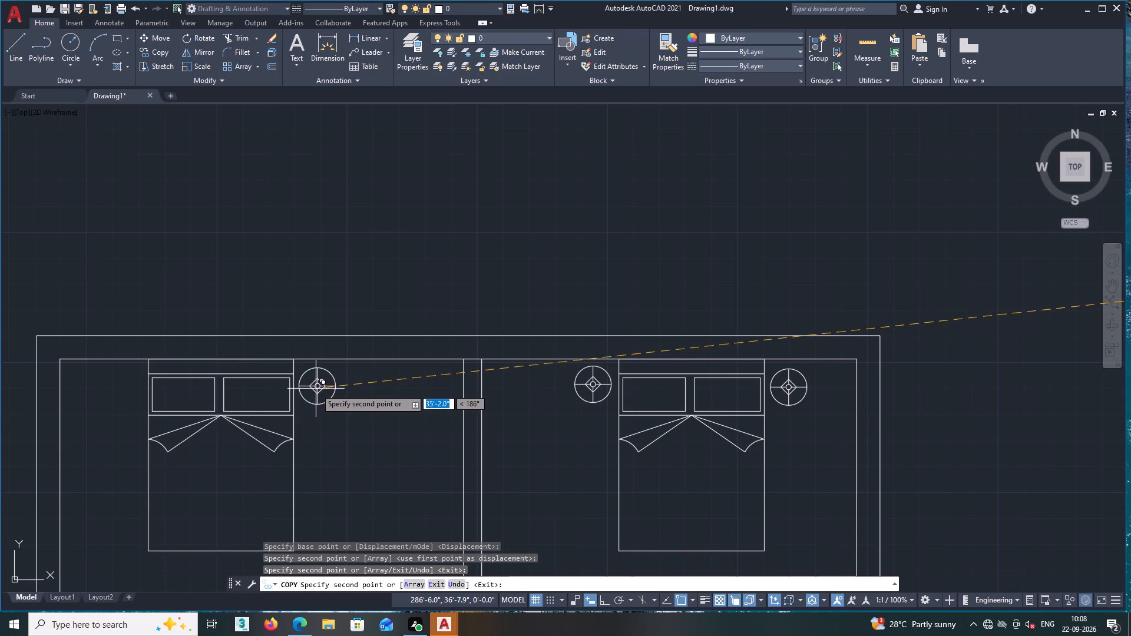
pyautogui.click(316, 389)
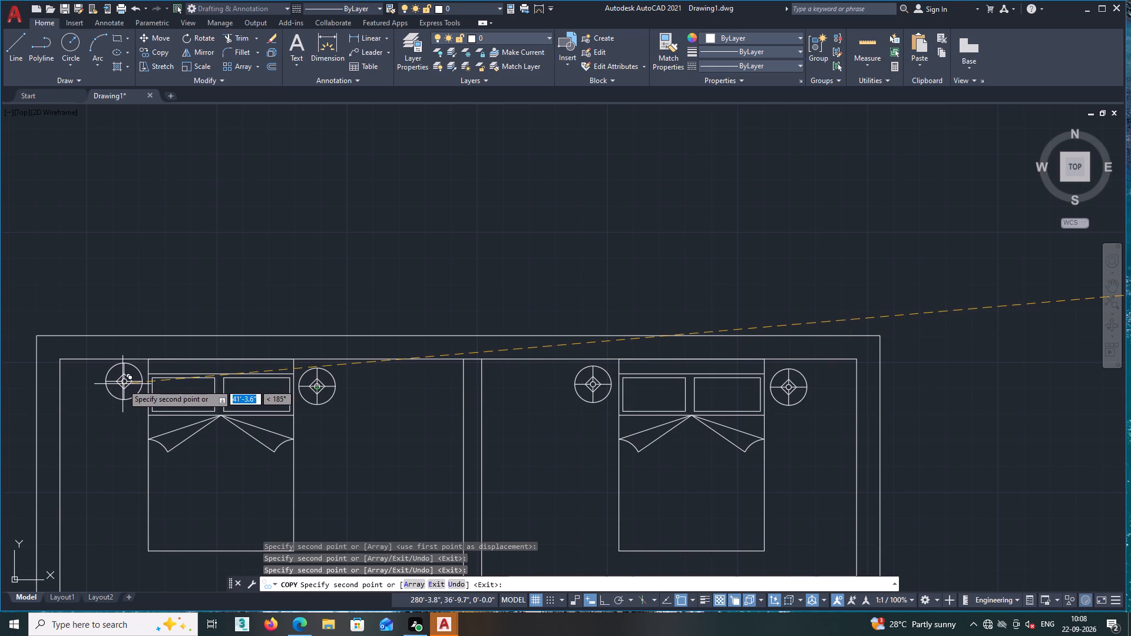
pyautogui.click(123, 384)
pyautogui.scroll(-3, 192, 432)
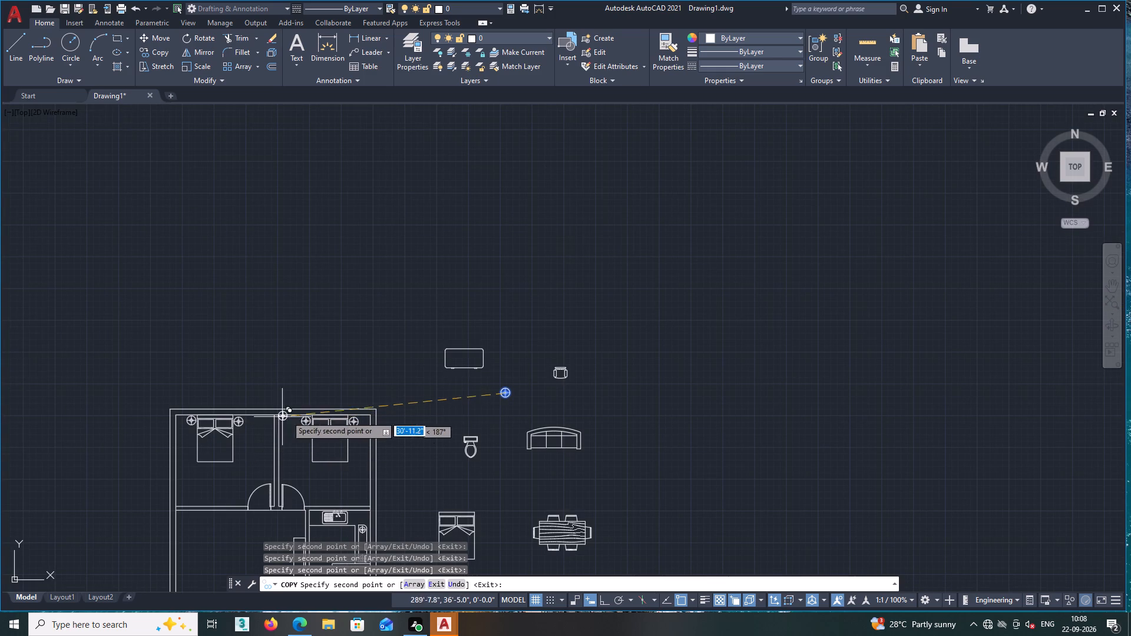
pyautogui.moveTo(331, 403); pyautogui.dragTo(349, 370, button='middle')
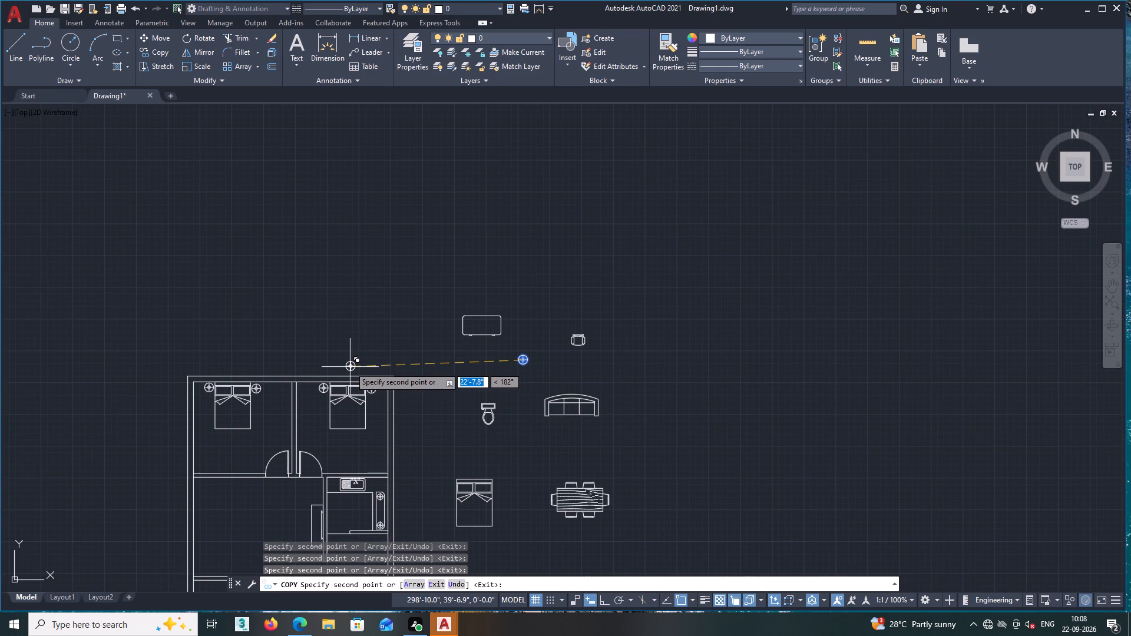
pyautogui.scroll(-2, 350, 367)
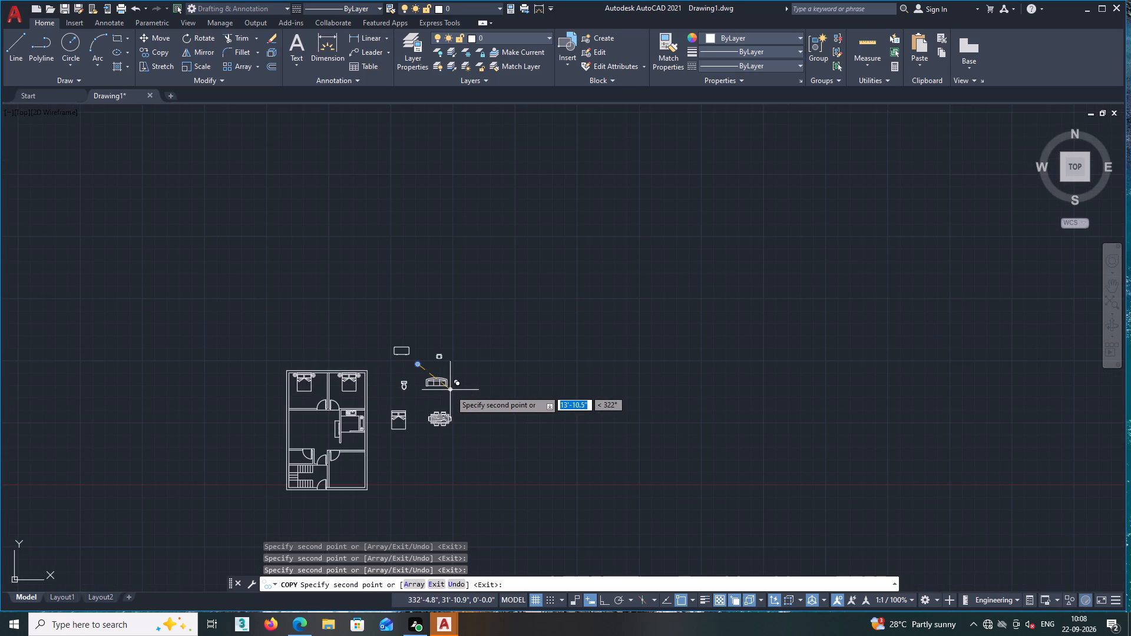
pyautogui.press('Escape')
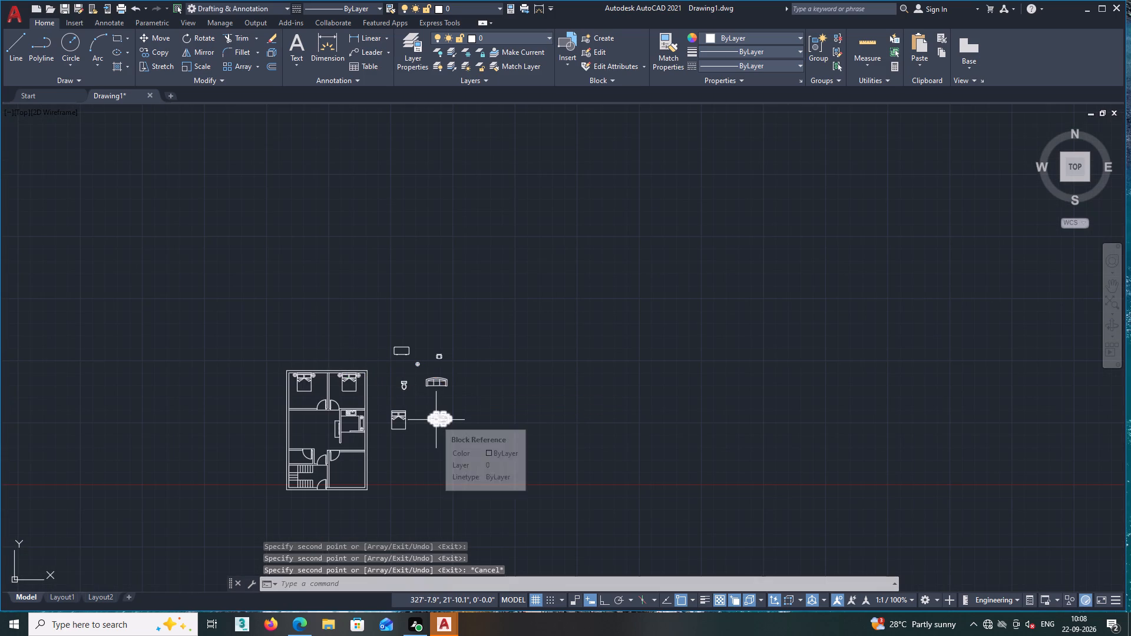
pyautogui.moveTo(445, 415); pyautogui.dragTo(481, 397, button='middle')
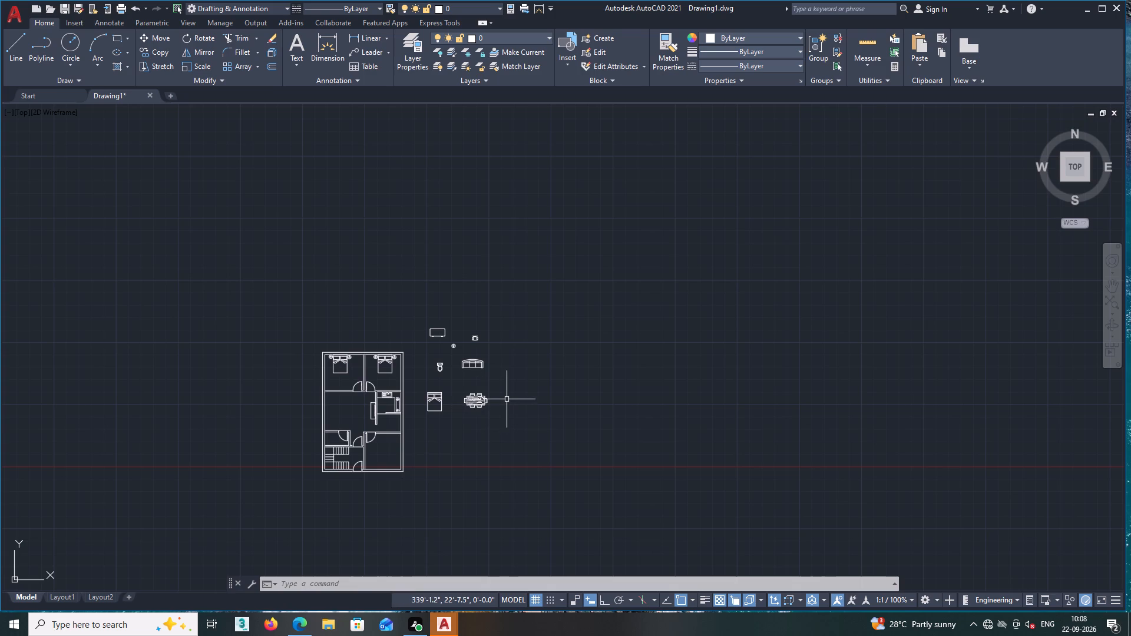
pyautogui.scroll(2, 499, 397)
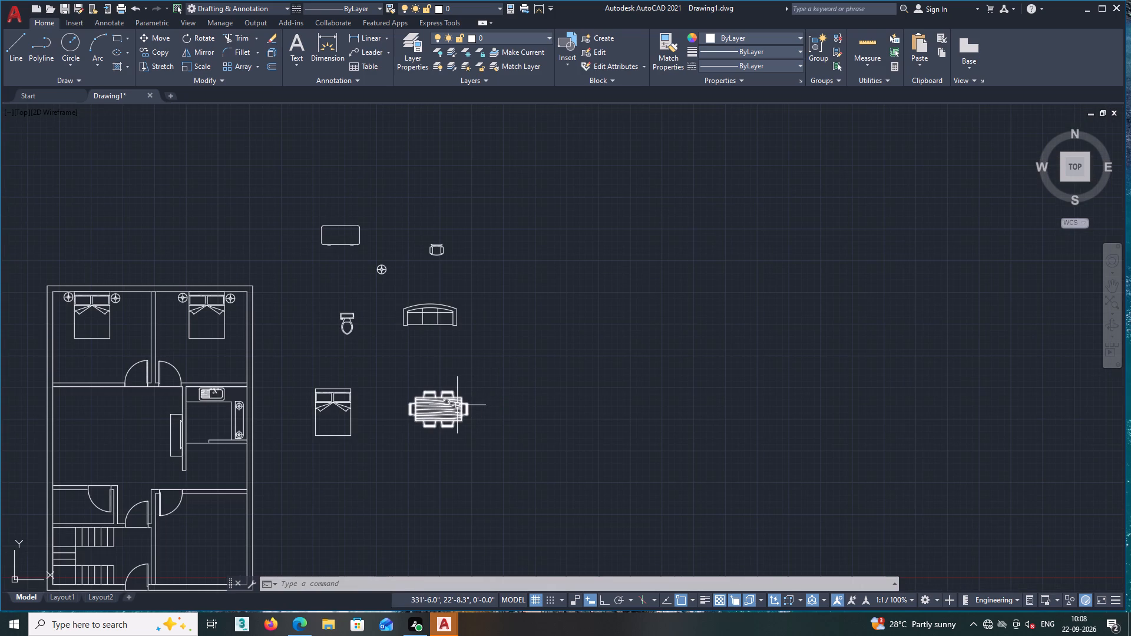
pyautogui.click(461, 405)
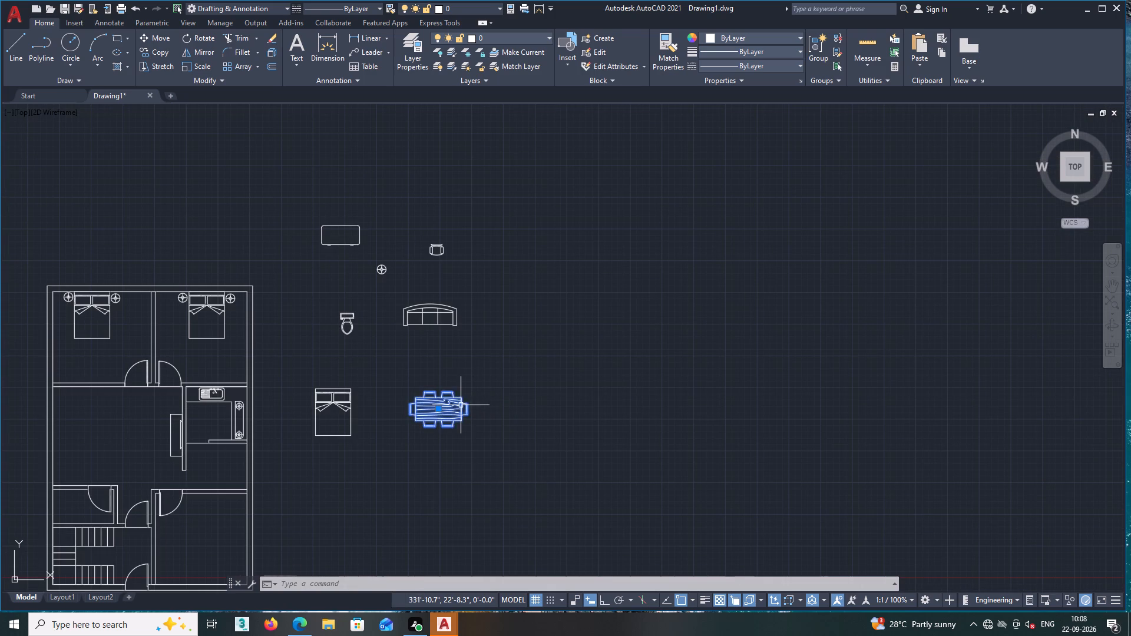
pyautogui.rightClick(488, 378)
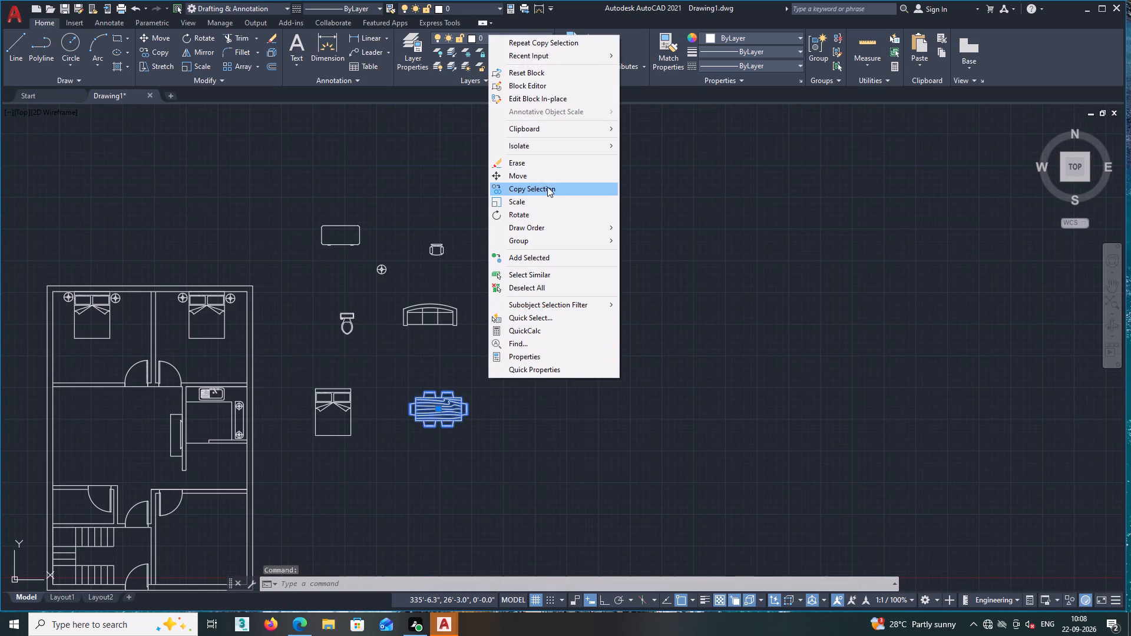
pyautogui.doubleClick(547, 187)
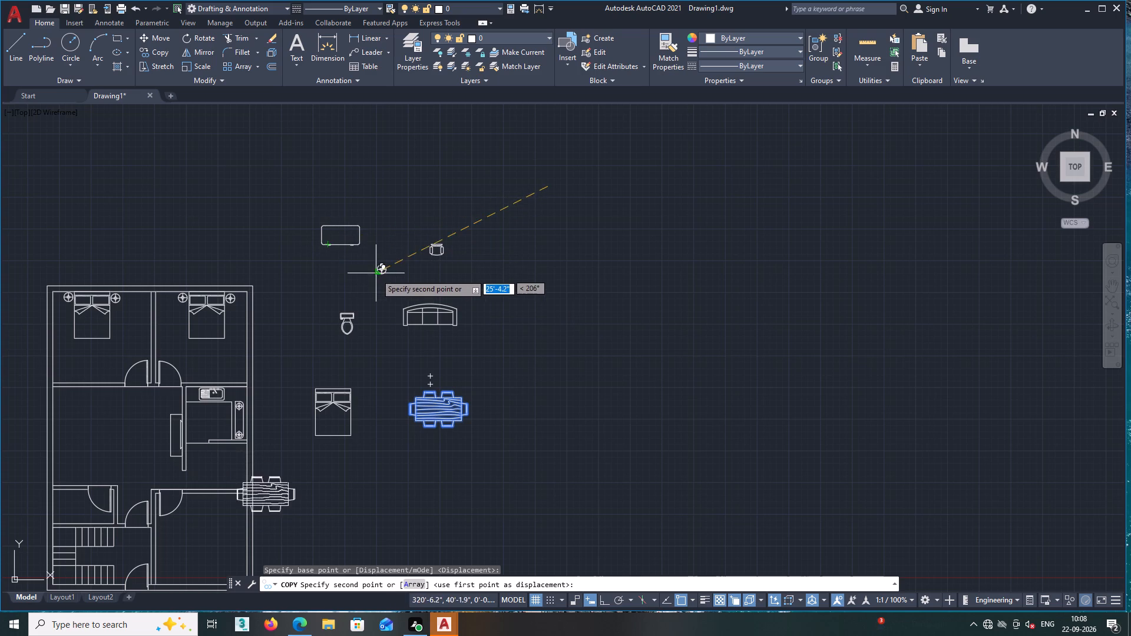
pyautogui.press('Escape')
# Scale the spare dining table outside the plan by about 0.5 from the west edge of its tabletop.
pyautogui.moveTo(446, 439); pyautogui.dragTo(640, 358, button='middle')
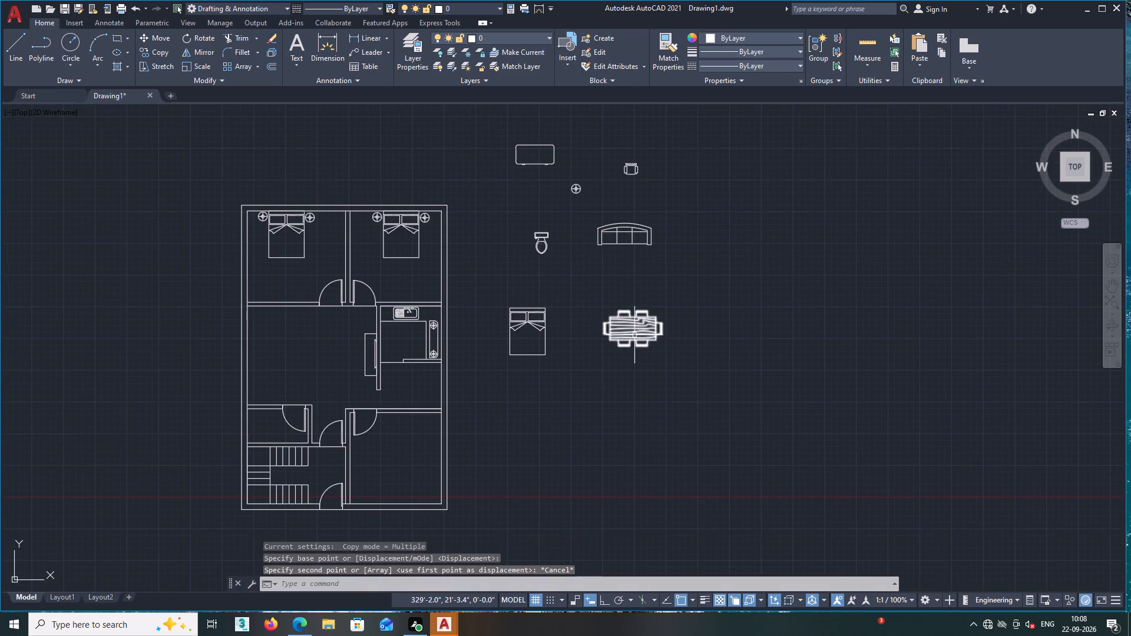
pyautogui.scroll(1, 634, 334)
pyautogui.click(632, 329)
pyautogui.rightClick(696, 259)
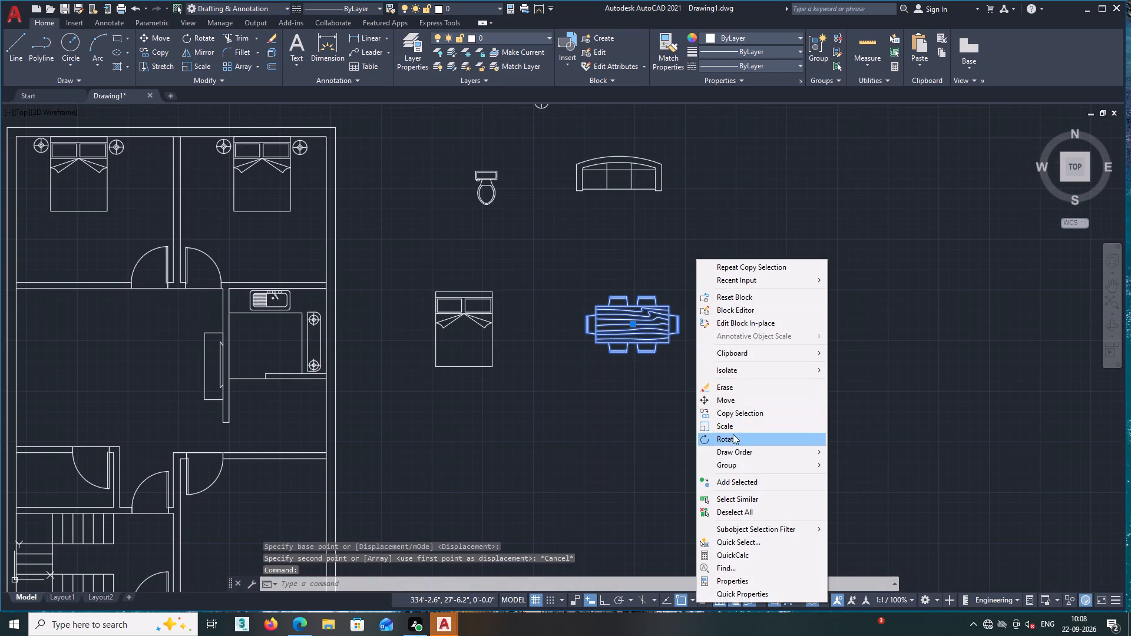
pyautogui.click(731, 424)
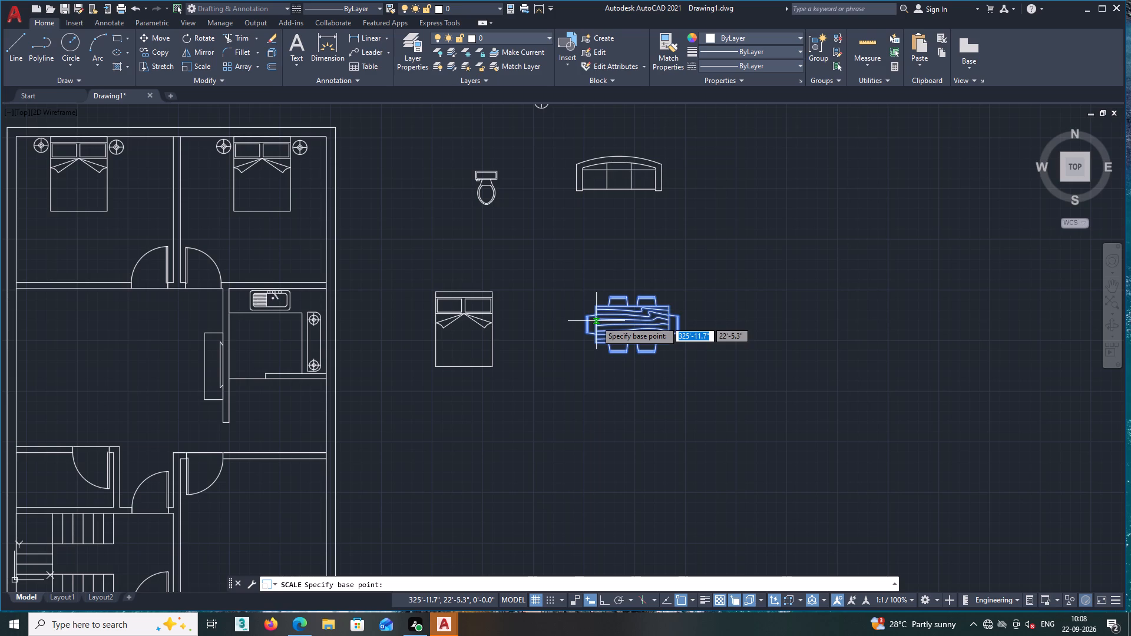
pyautogui.click(596, 321)
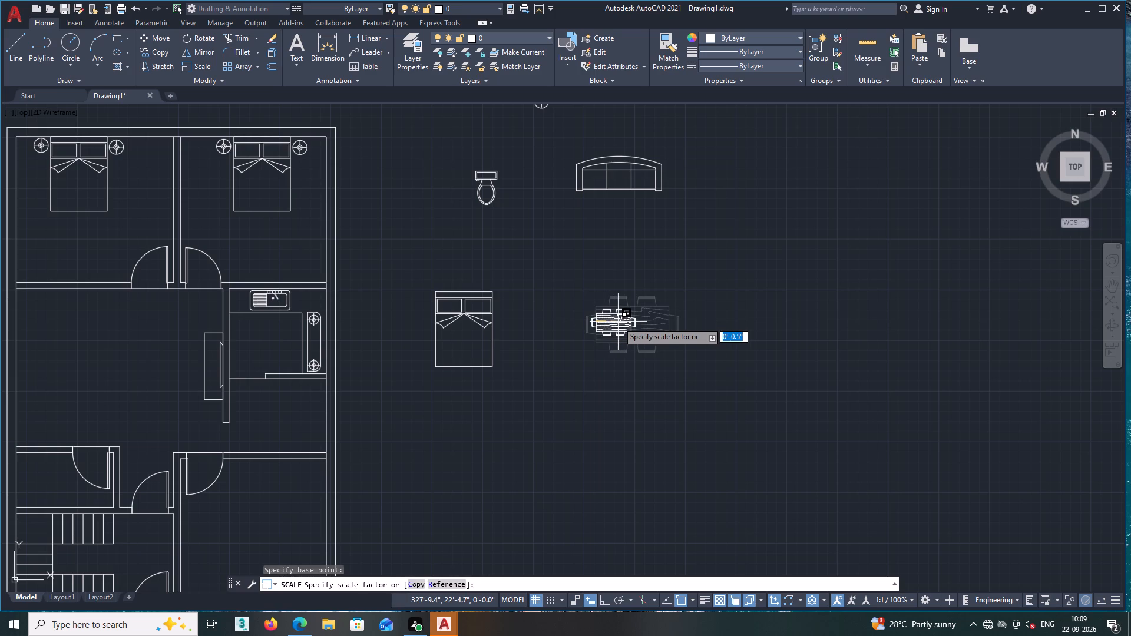
pyautogui.click(618, 322)
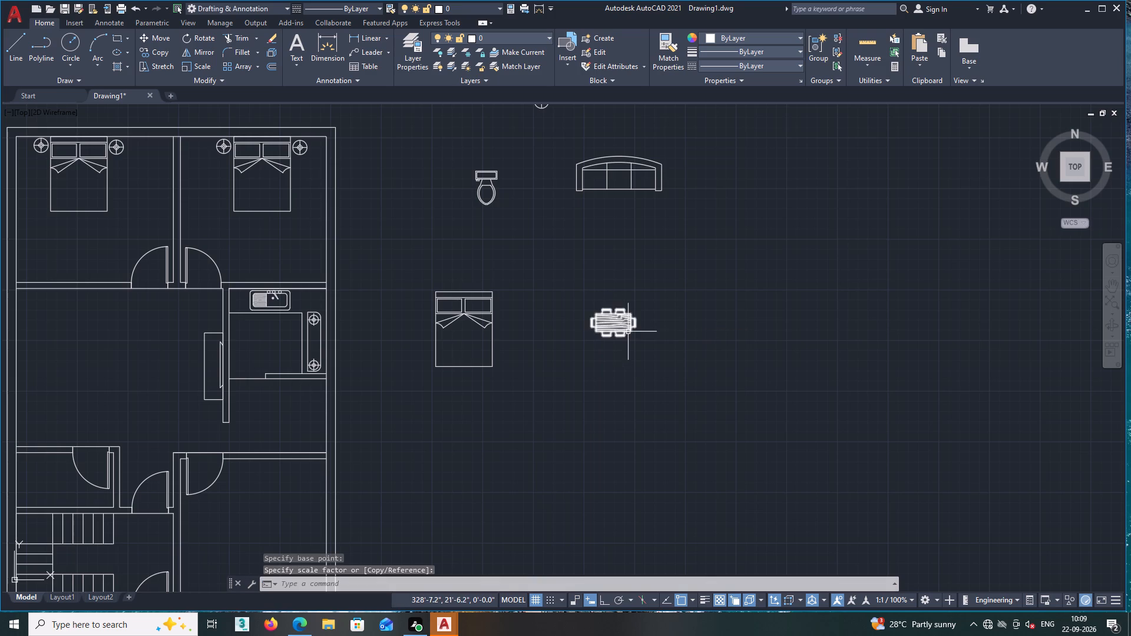
# Copy the reduced dining table by its centre into the dining area south of the kitchen, and finish copying.
pyautogui.click(628, 331)
pyautogui.rightClick(637, 276)
pyautogui.click(673, 420)
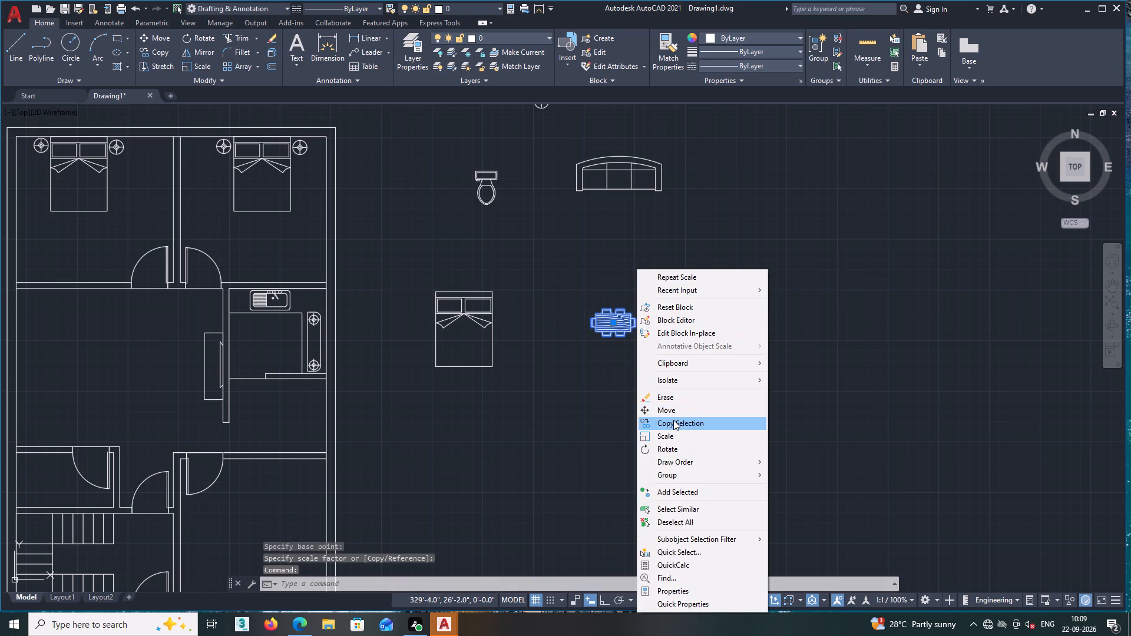
pyautogui.click(613, 323)
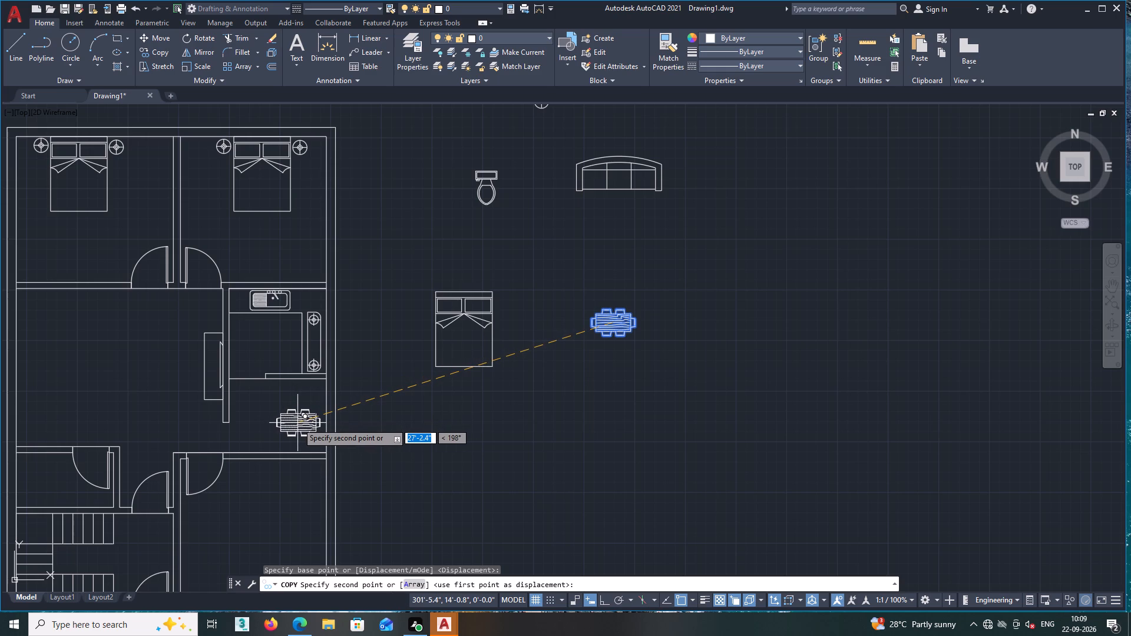
pyautogui.click(295, 423)
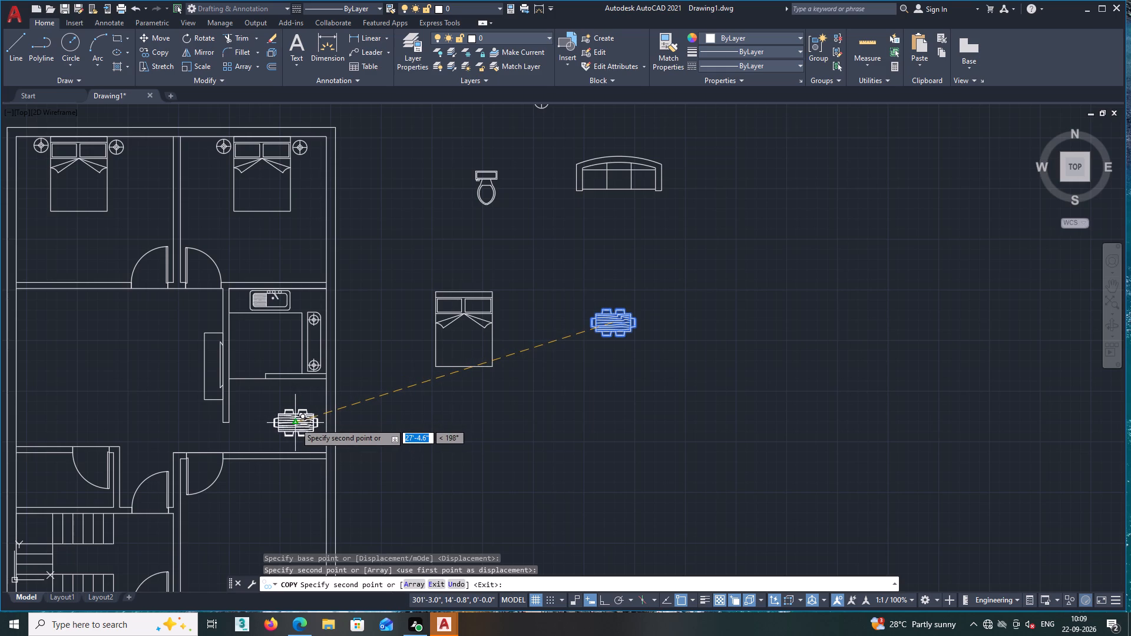
pyautogui.press('Escape')
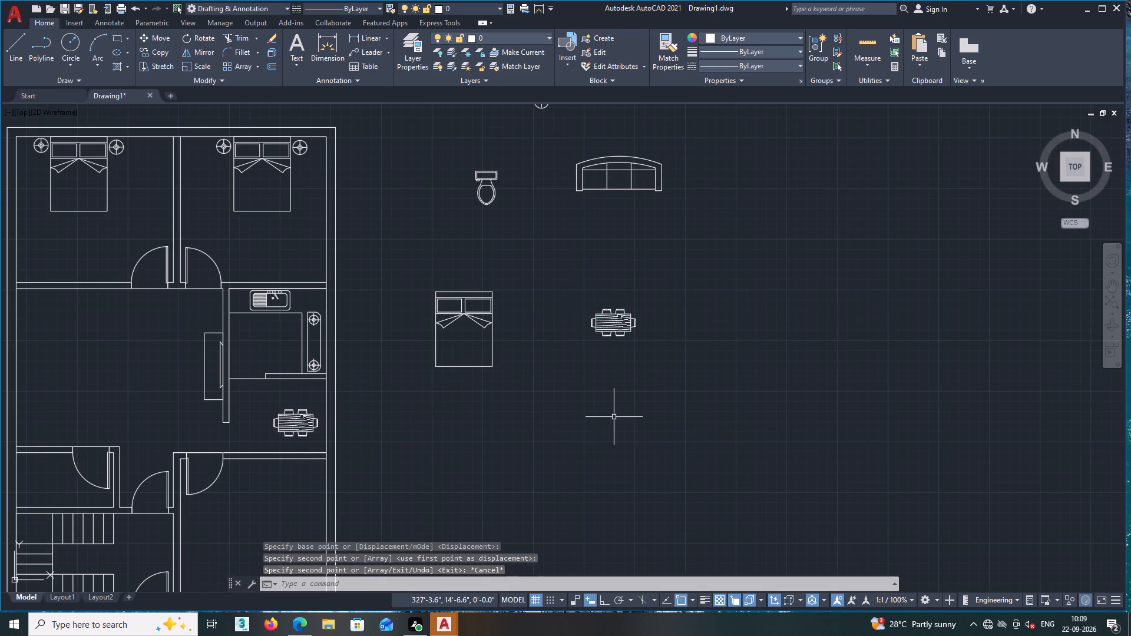
# Erase the spare dining table outside the plan.
pyautogui.click(654, 403)
pyautogui.click(611, 276)
pyautogui.press('Delete')
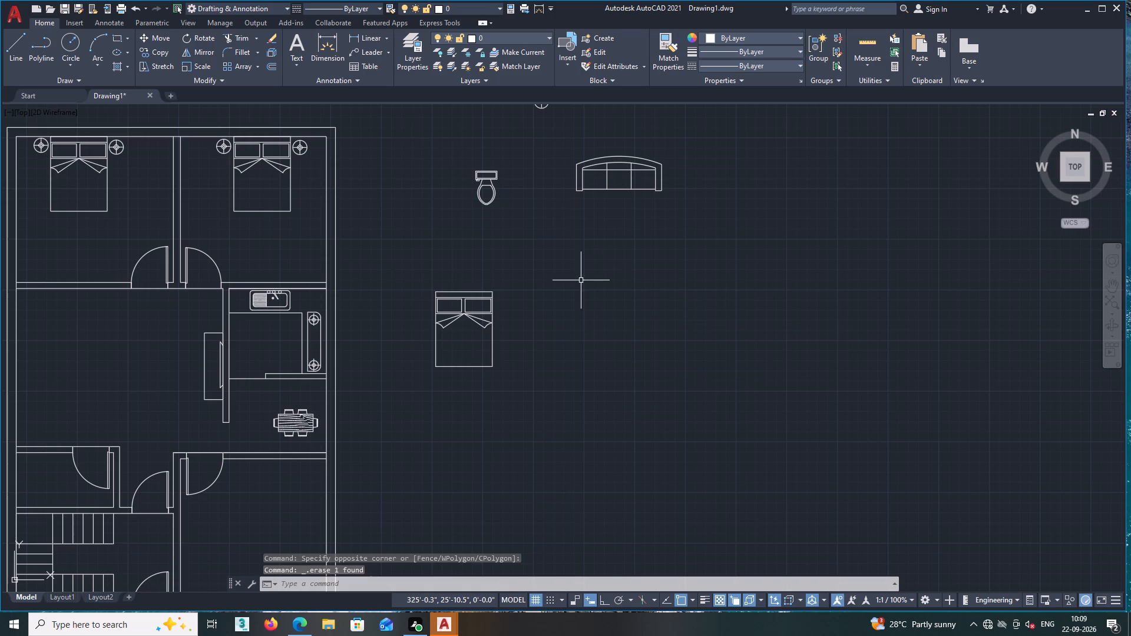
# Rotate the spare toilet 90° about its tank's centre so the bowl faces east, with Ortho on.
pyautogui.scroll(1, 510, 164)
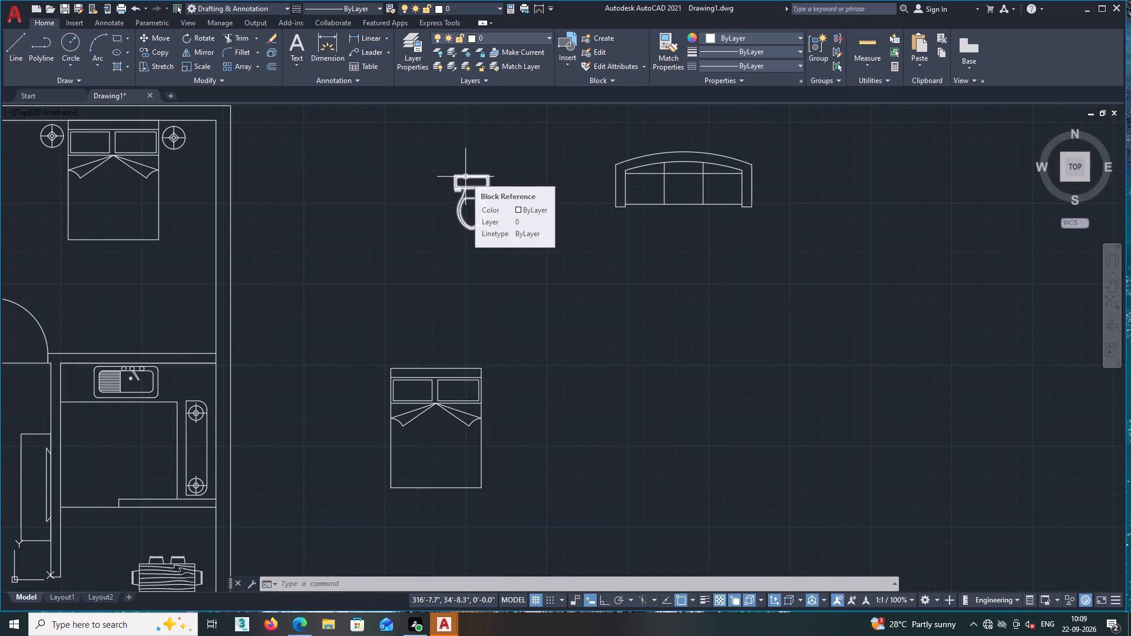
pyautogui.click(465, 177)
pyautogui.rightClick(477, 158)
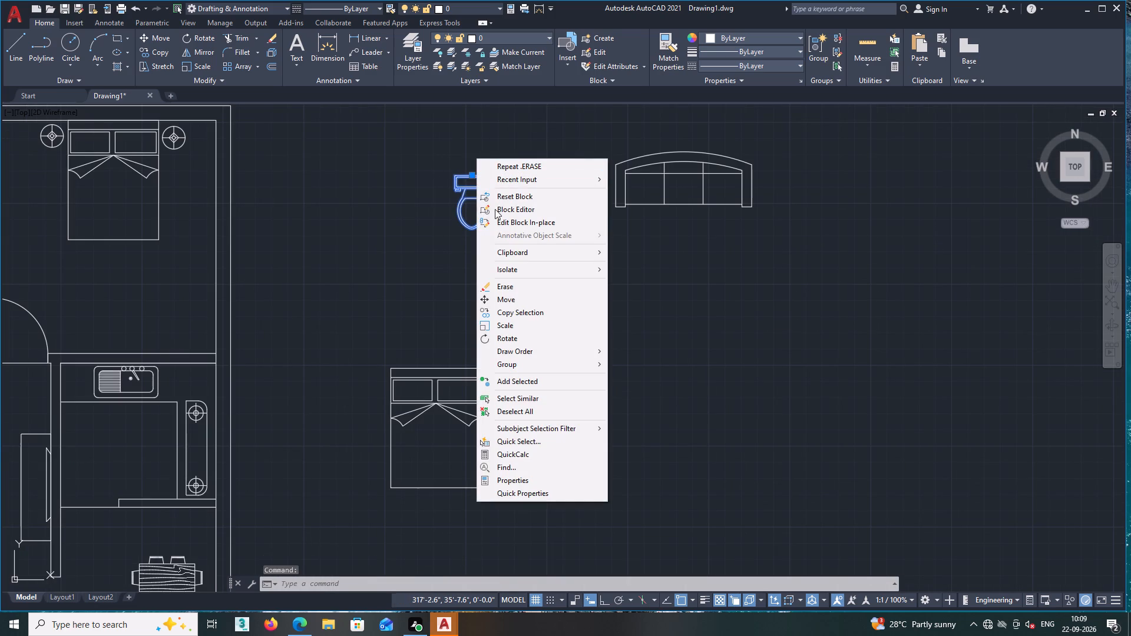
pyautogui.click(512, 342)
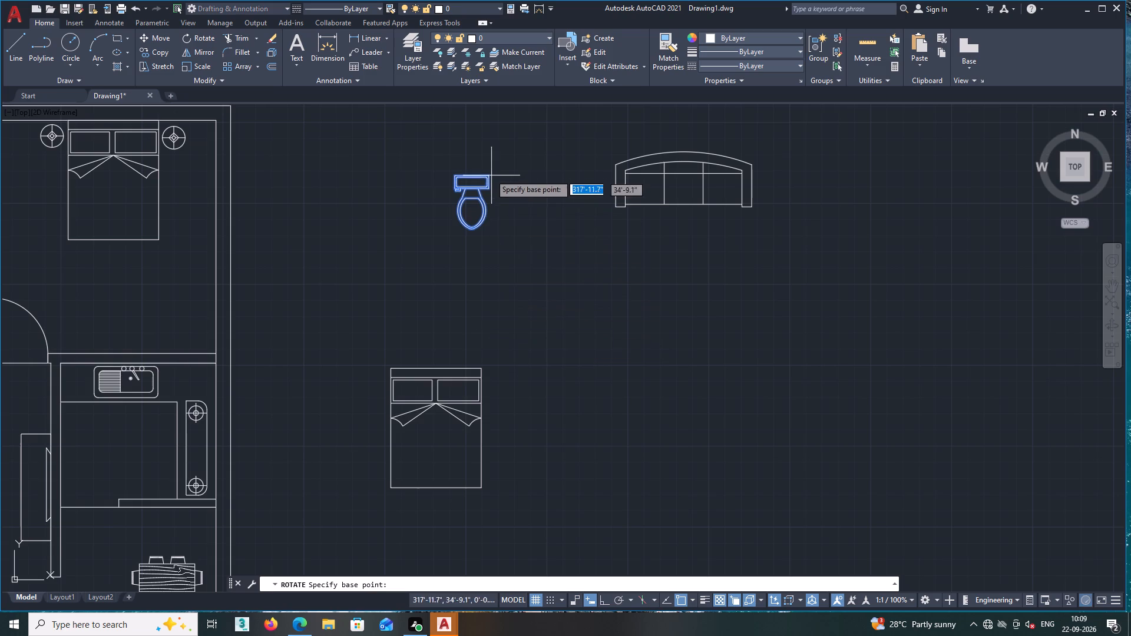
pyautogui.click(472, 183)
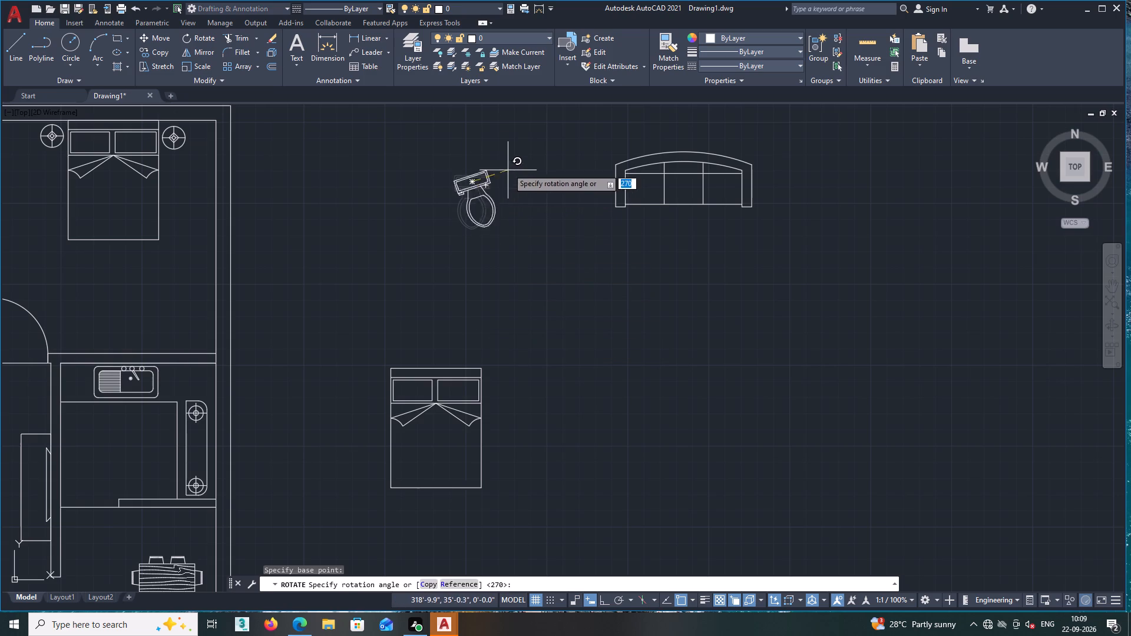
pyautogui.press('F8')
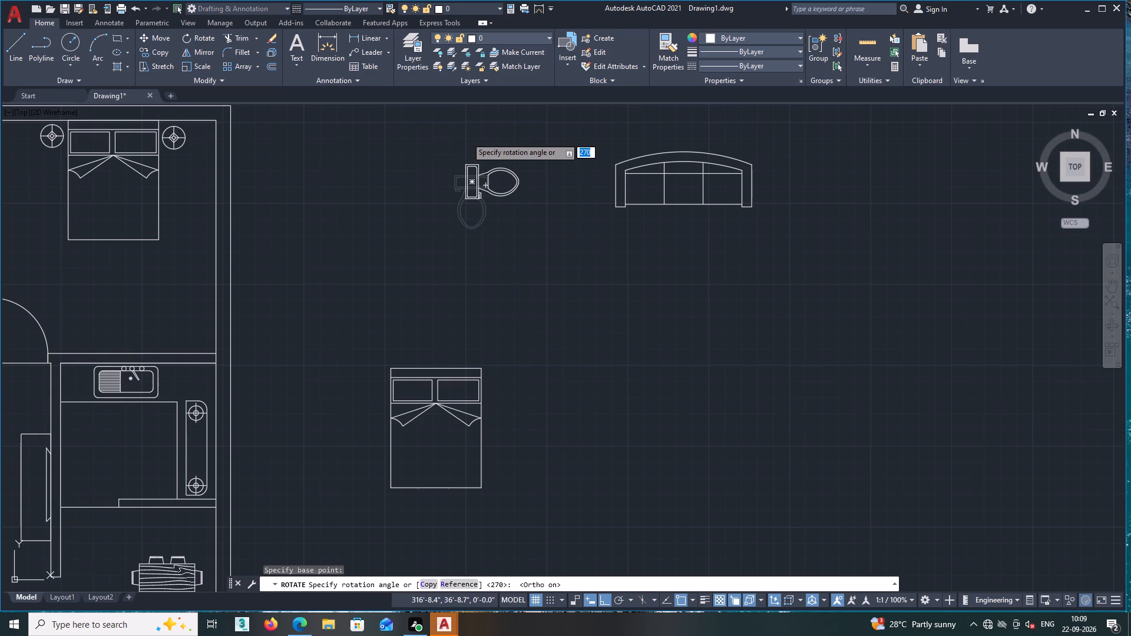
pyautogui.click(463, 128)
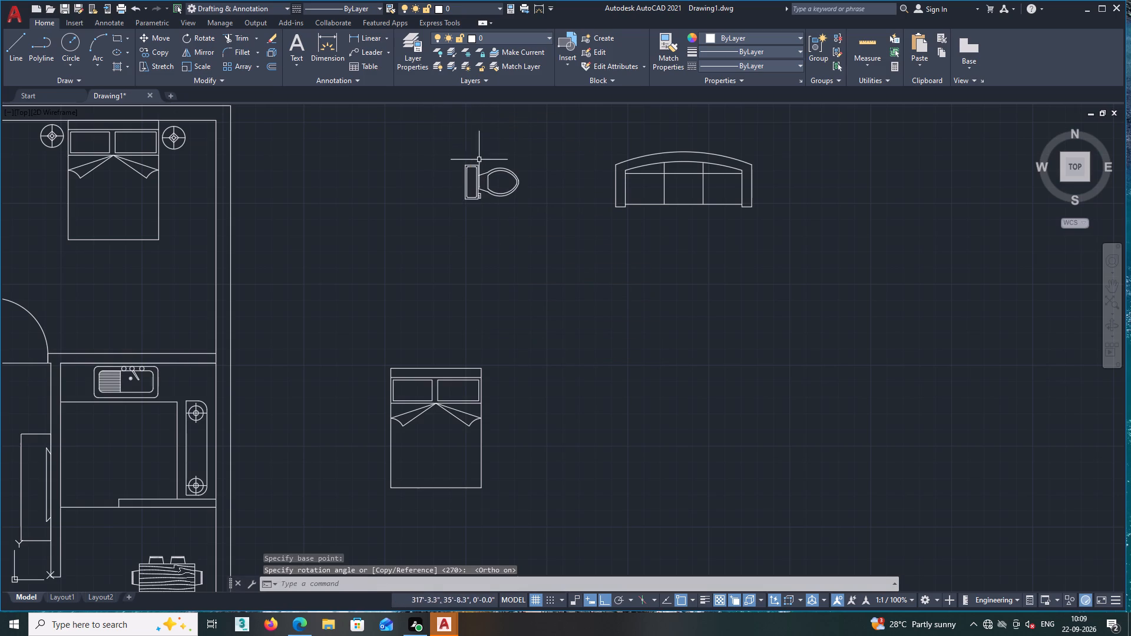
# Copy the rotated toilet by the middle of its tank's back onto the small bathroom's west wall, with Ortho off, and finish copying.
pyautogui.click(524, 233)
pyautogui.click(448, 151)
pyautogui.rightClick(458, 132)
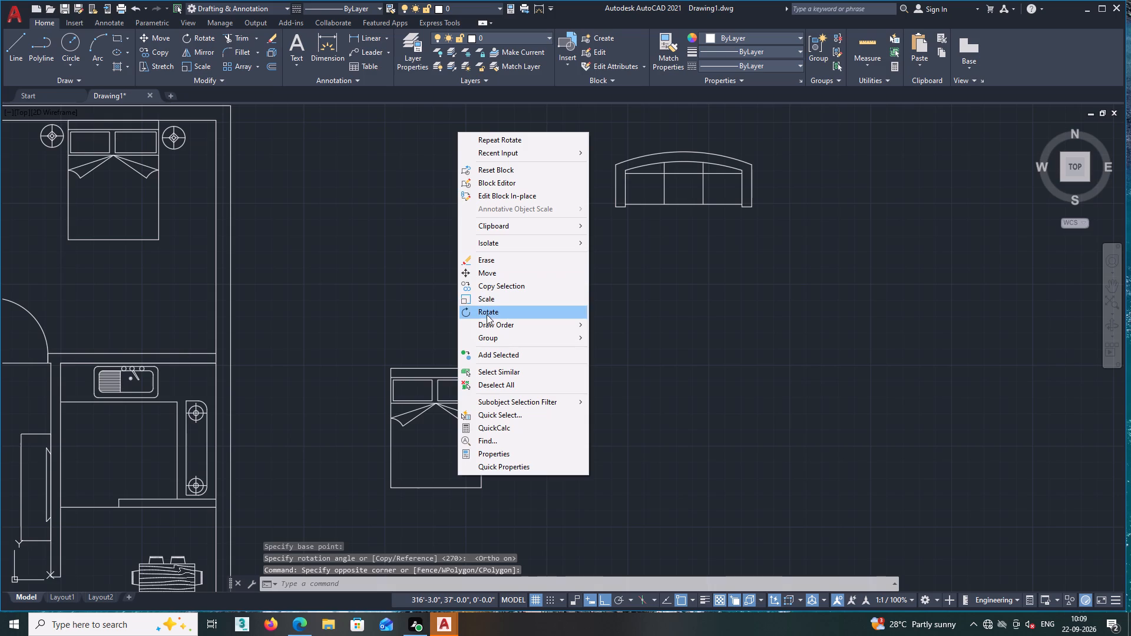
pyautogui.click(488, 285)
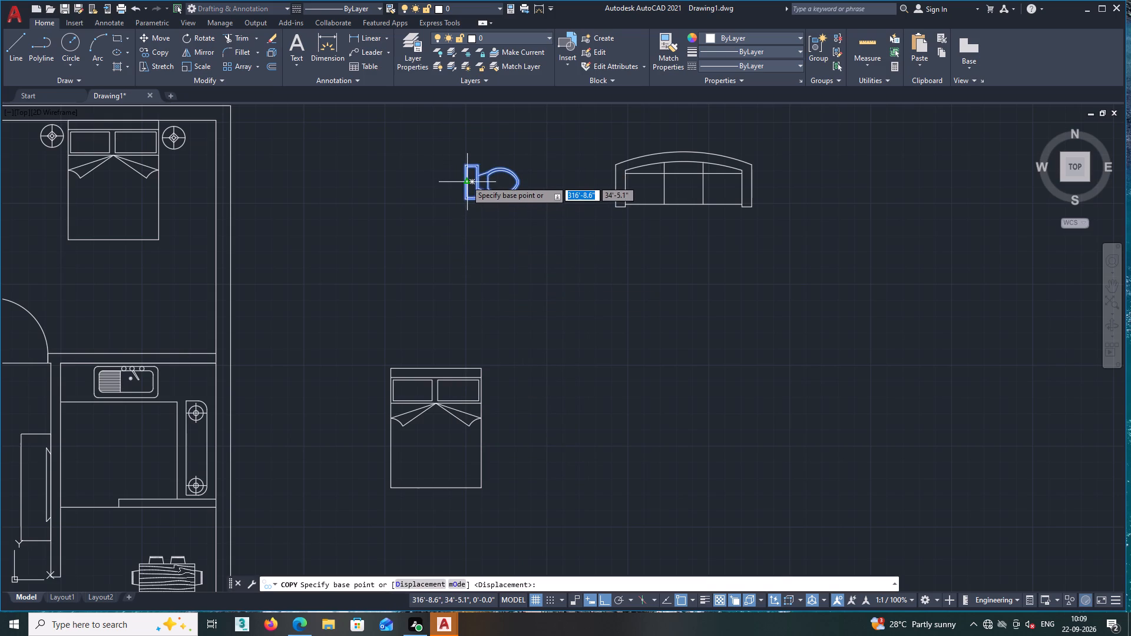
pyautogui.click(466, 181)
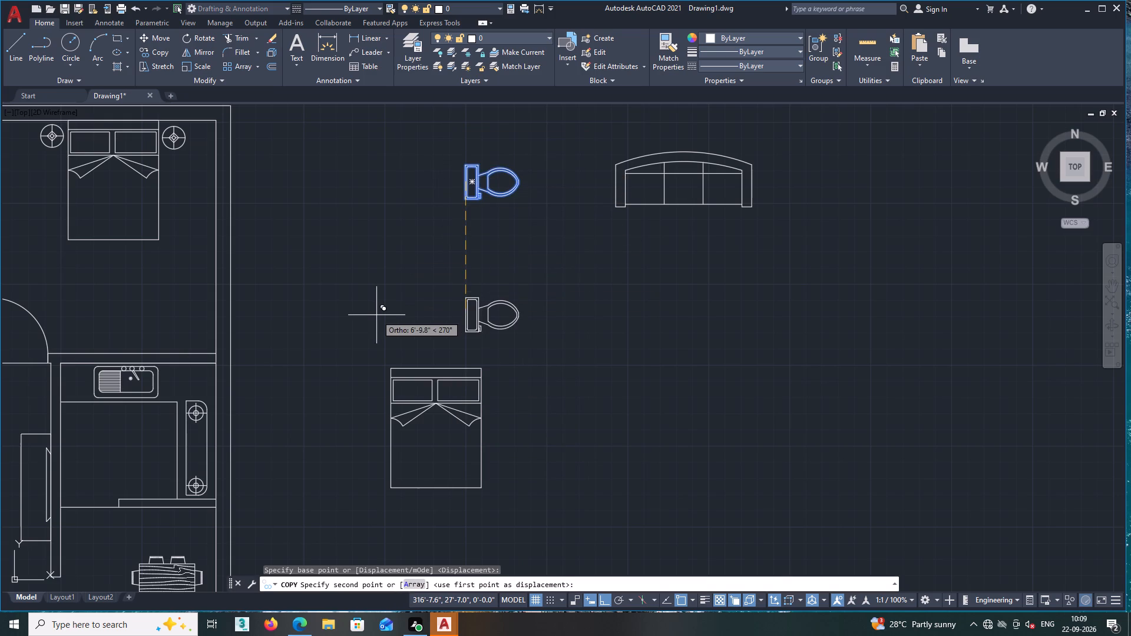
pyautogui.press('F8')
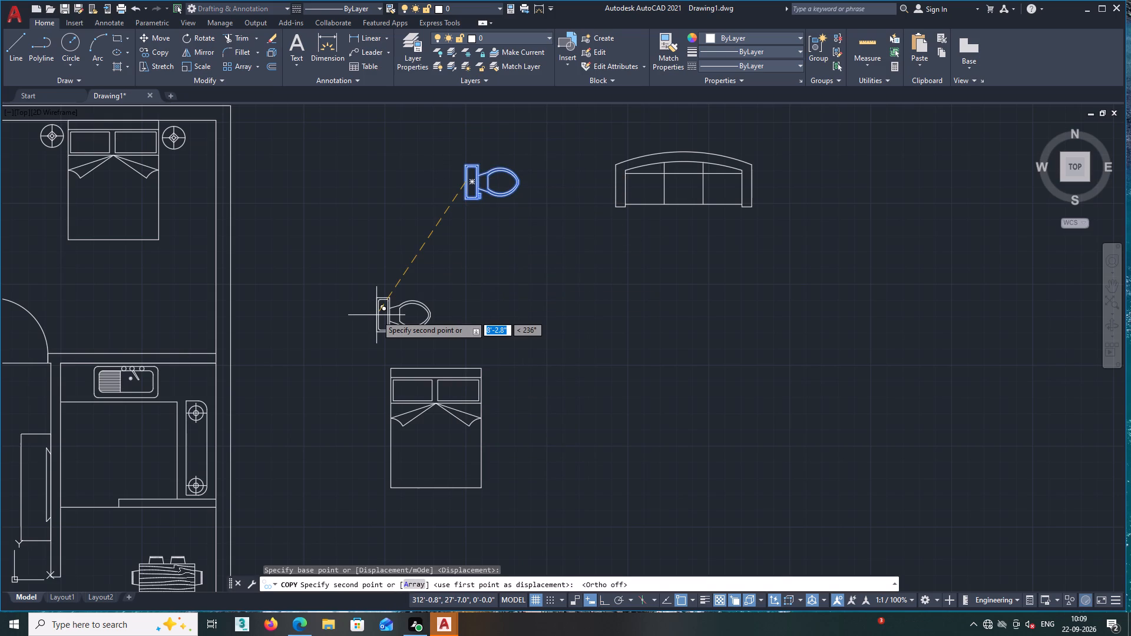
pyautogui.moveTo(184, 365); pyautogui.dragTo(567, 282, button='middle')
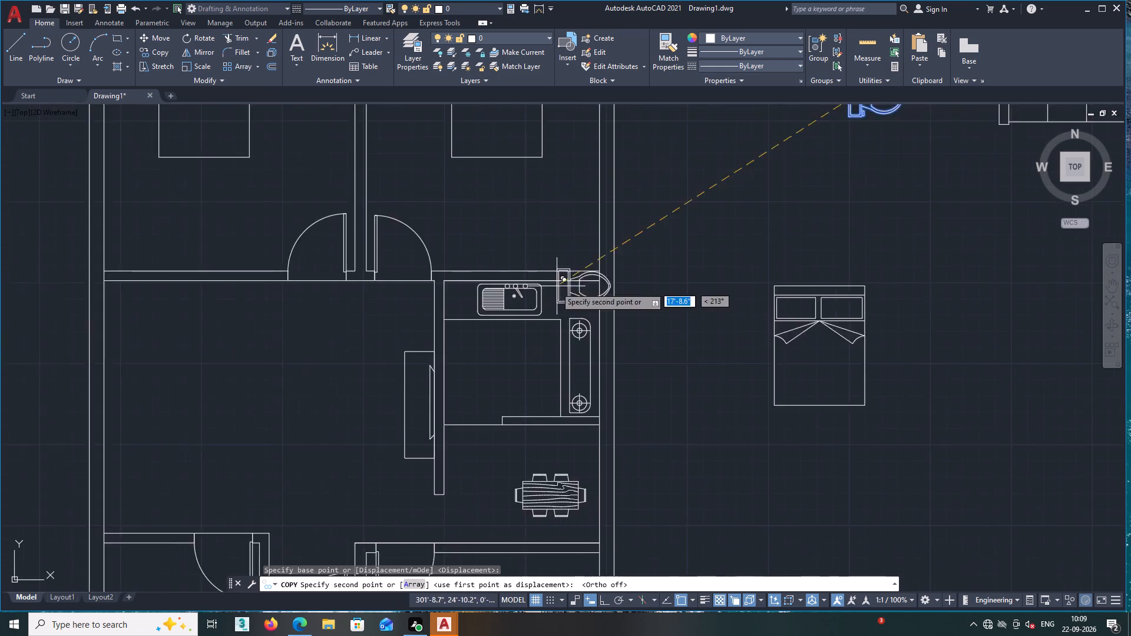
pyautogui.scroll(-2, 540, 301)
pyautogui.moveTo(372, 353); pyautogui.dragTo(414, 261, button='middle')
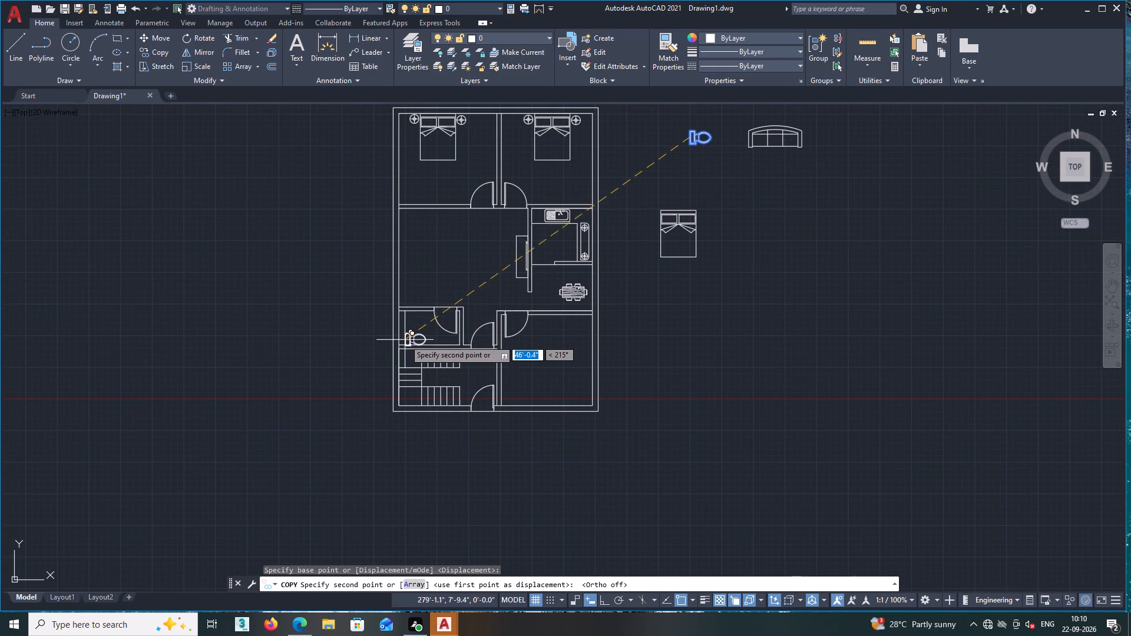
pyautogui.scroll(2, 406, 337)
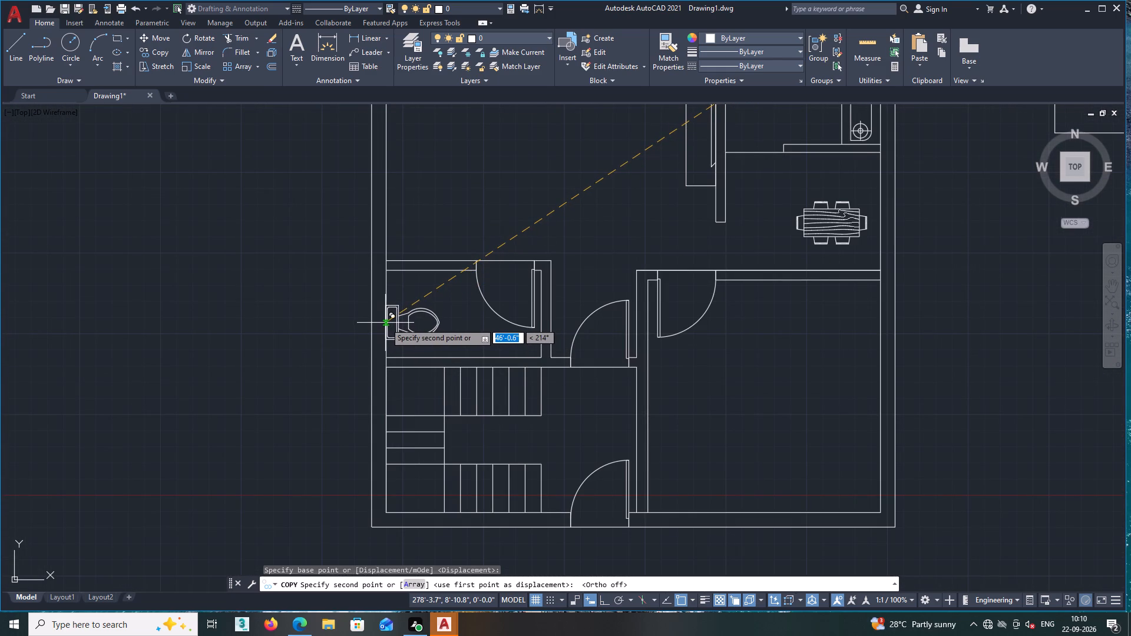
pyautogui.click(385, 322)
pyautogui.scroll(-1, 442, 322)
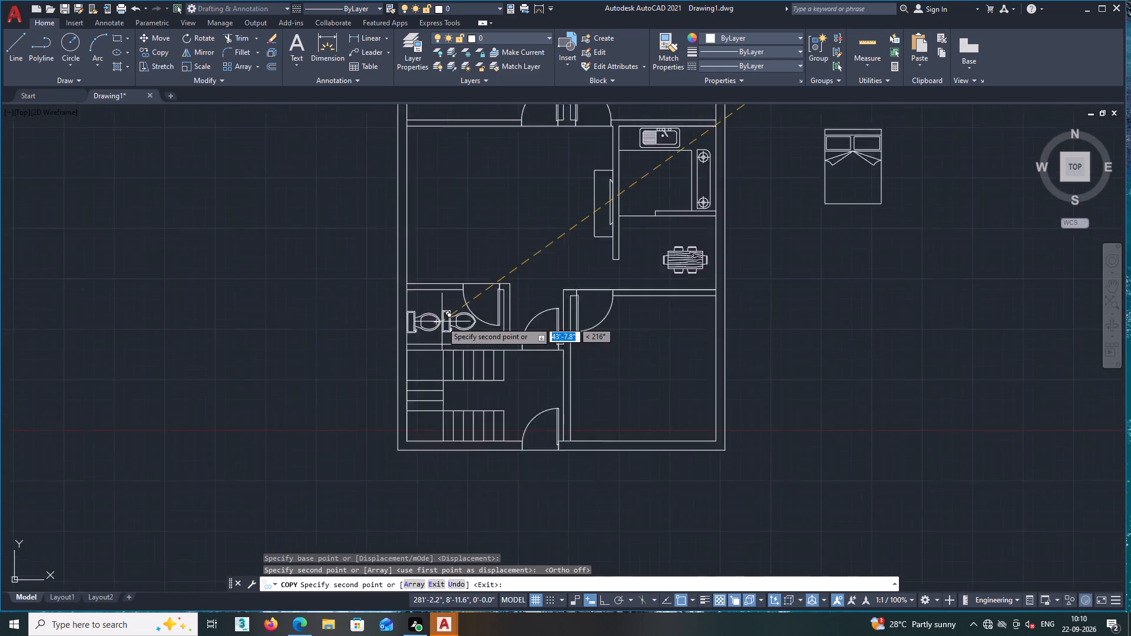
pyautogui.scroll(-1, 442, 322)
pyautogui.moveTo(444, 323); pyautogui.dragTo(348, 344, button='middle')
pyautogui.moveTo(350, 345); pyautogui.dragTo(313, 361, button='middle')
pyautogui.press('Escape')
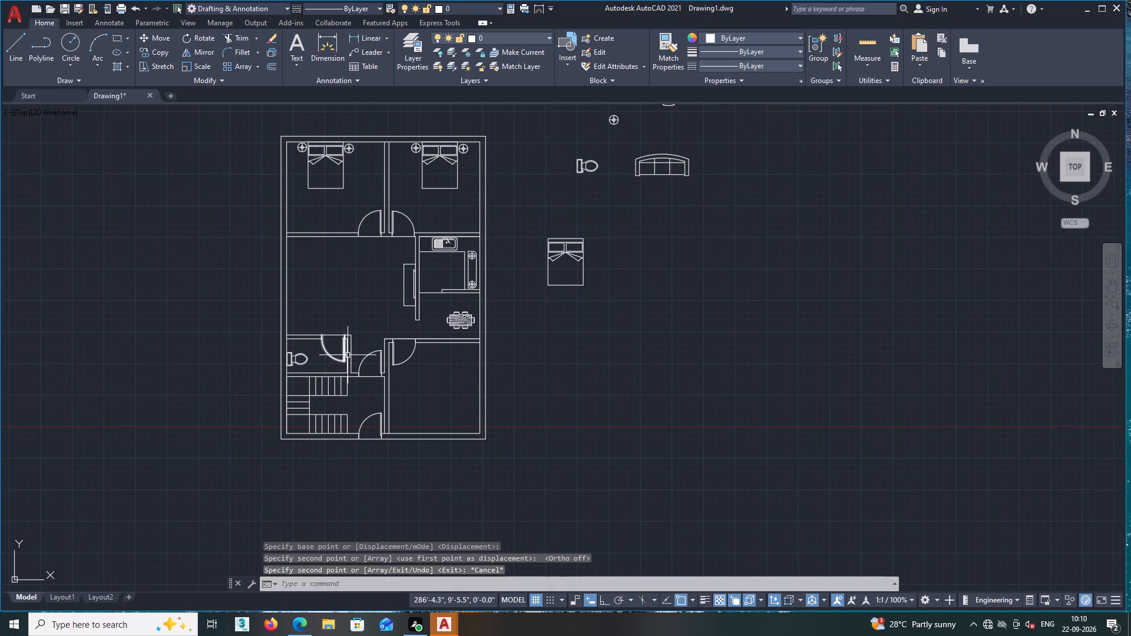
# Rotate the spare three-seat sofa 90° about the middle of its curved back so it faces east, with Ortho on.
pyautogui.moveTo(424, 322); pyautogui.dragTo(396, 455, button='middle')
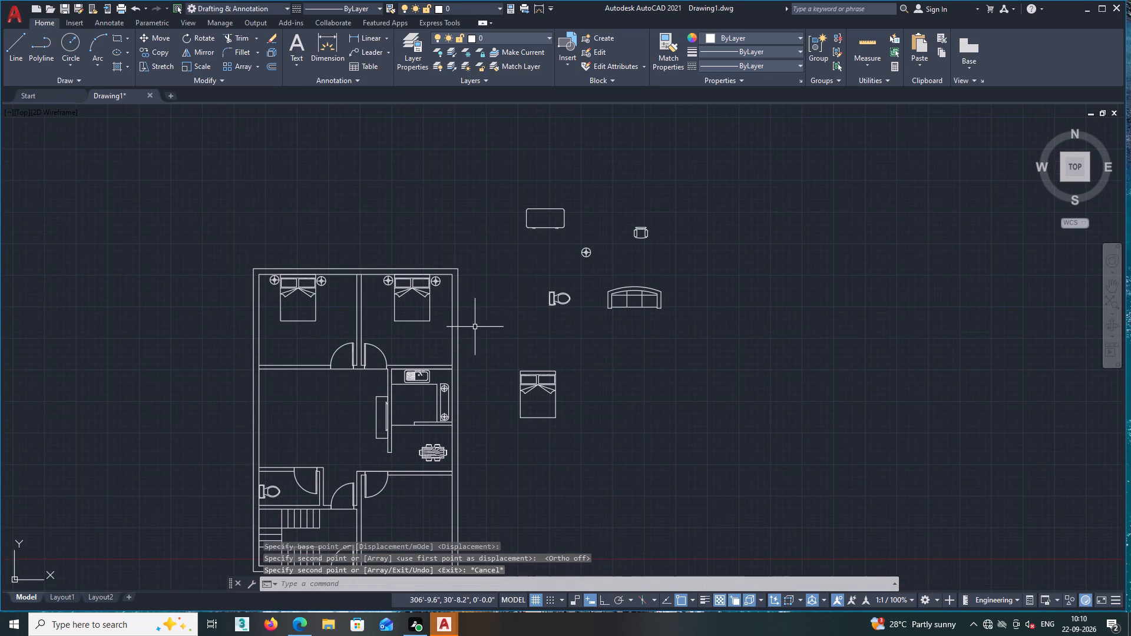
pyautogui.scroll(2, 666, 288)
pyautogui.click(644, 303)
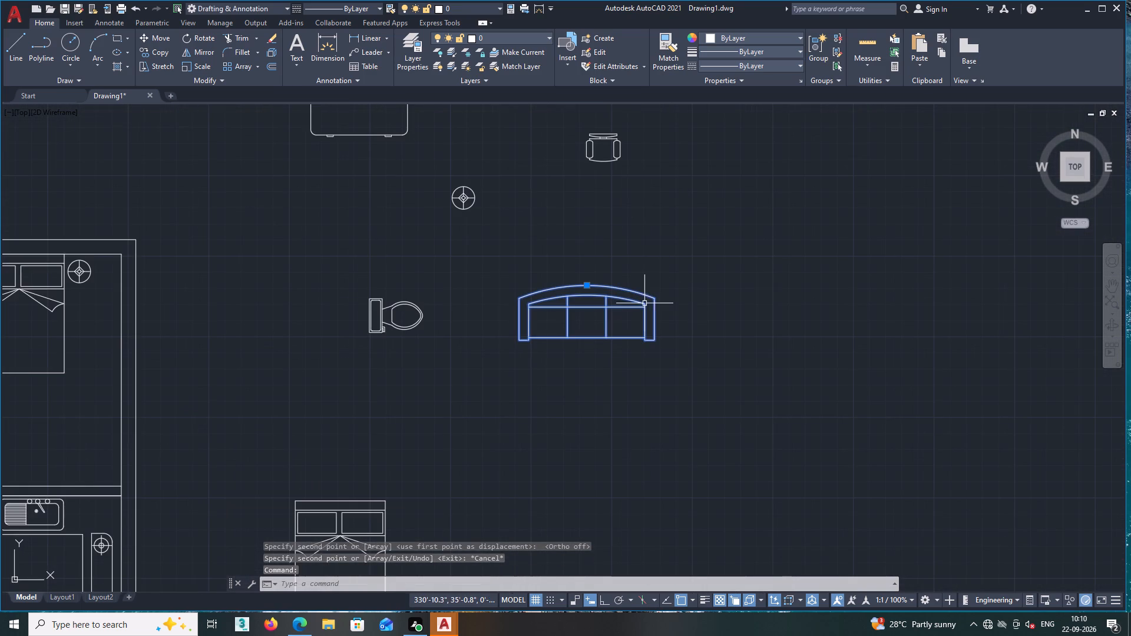
pyautogui.rightClick(637, 226)
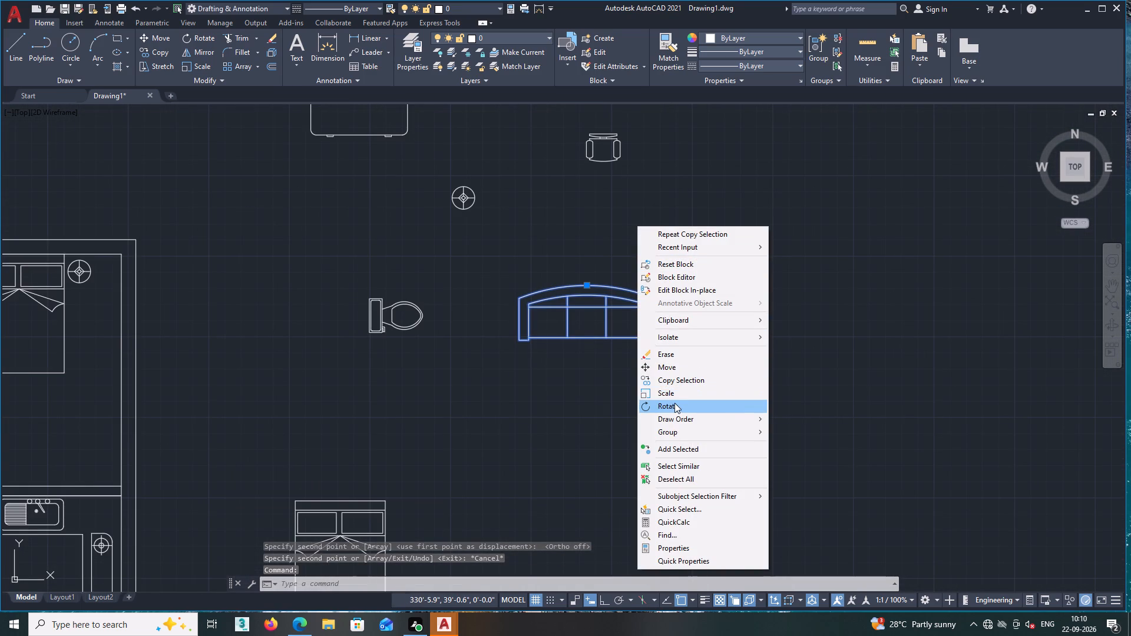
pyautogui.click(674, 403)
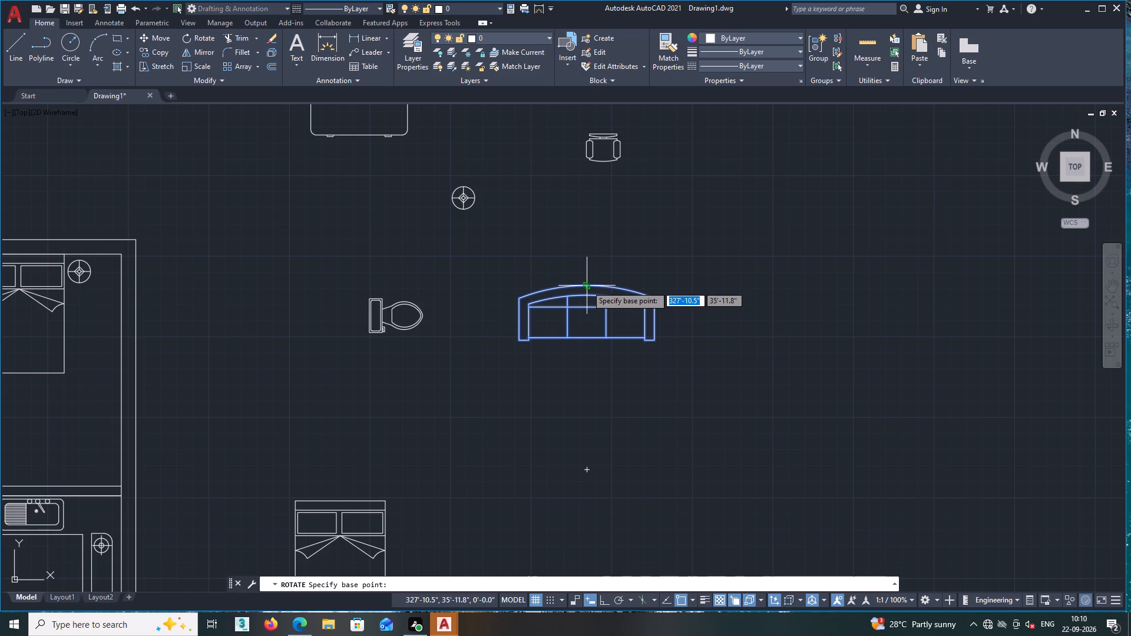
pyautogui.click(587, 286)
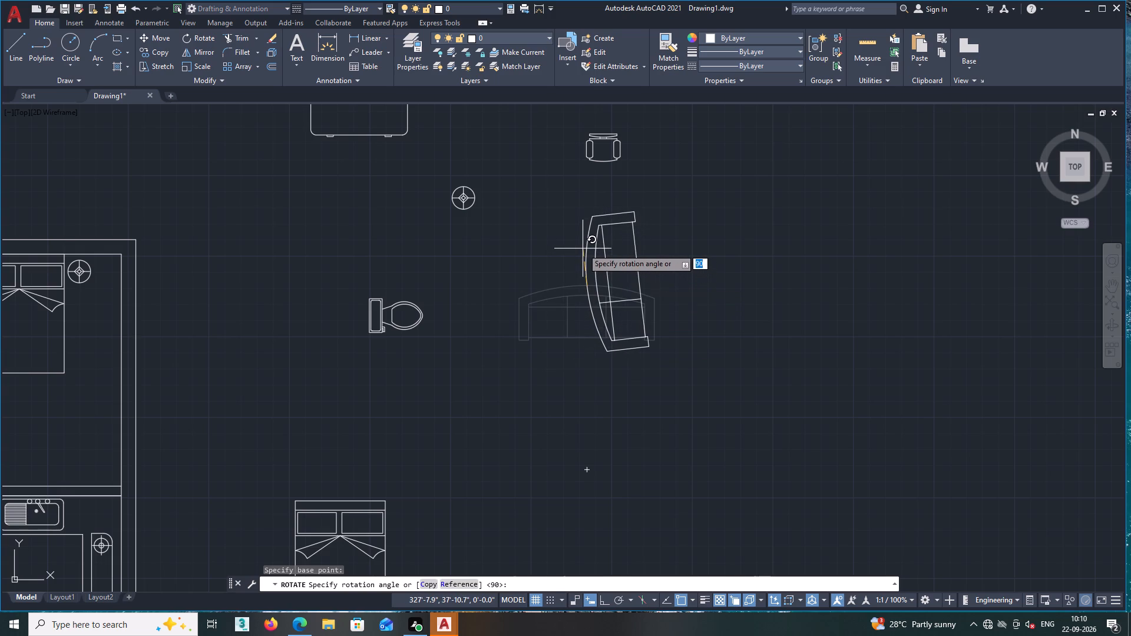
pyautogui.press('F8')
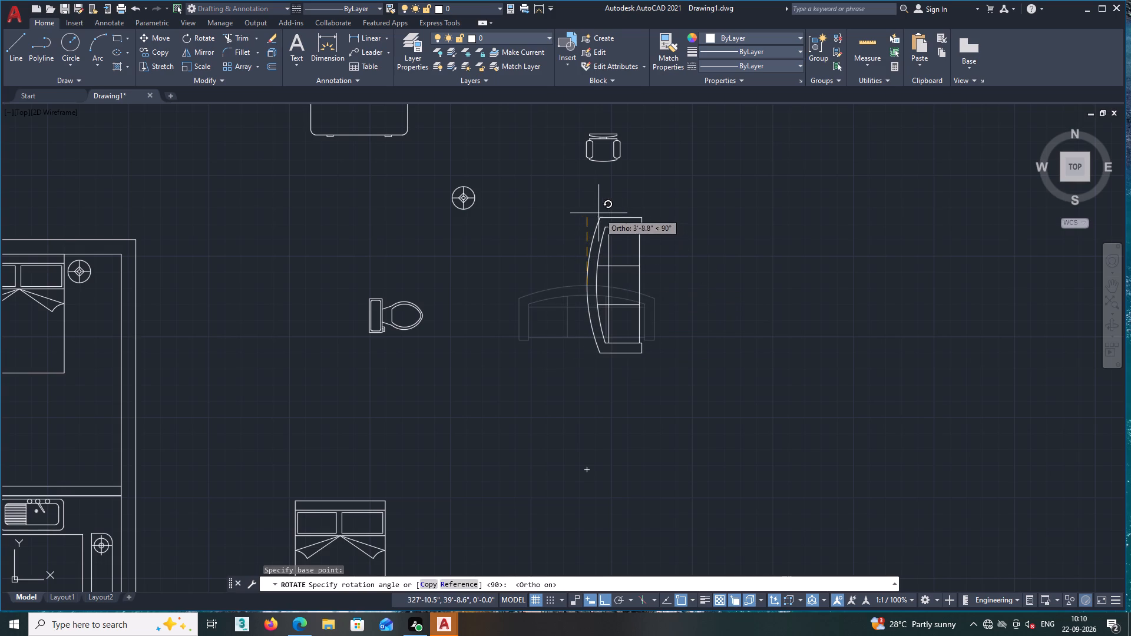
pyautogui.click(598, 213)
# Copy the rotated three-seat sofa by the middle of its curved back onto the living room's west wall, with Ortho off.
pyautogui.click(726, 404)
pyautogui.click(557, 222)
pyautogui.rightClick(576, 211)
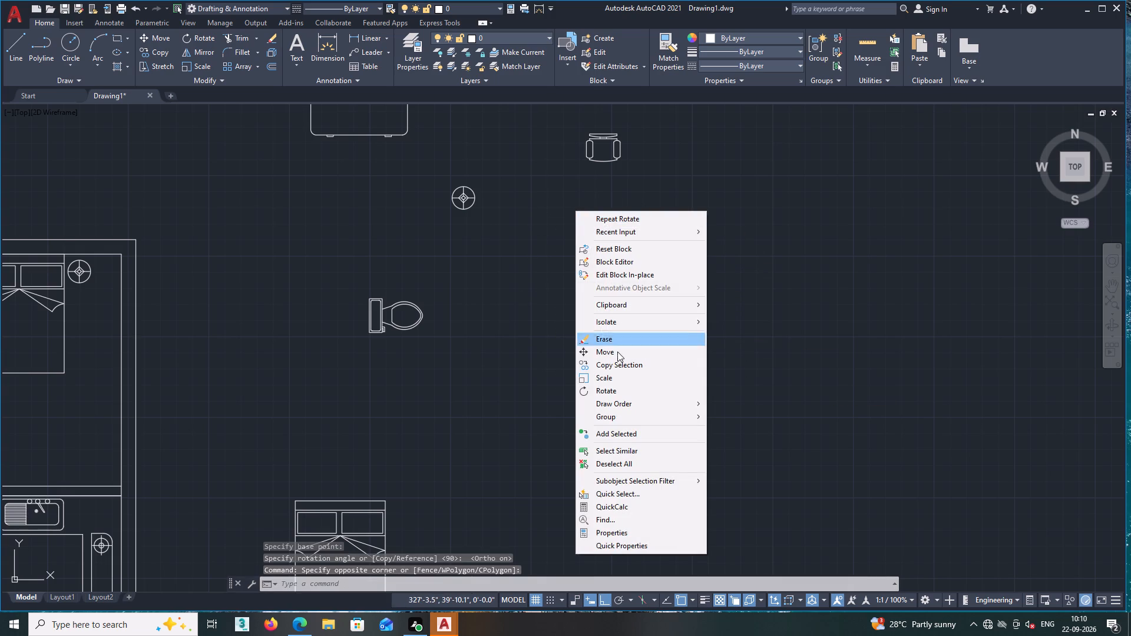
pyautogui.click(619, 363)
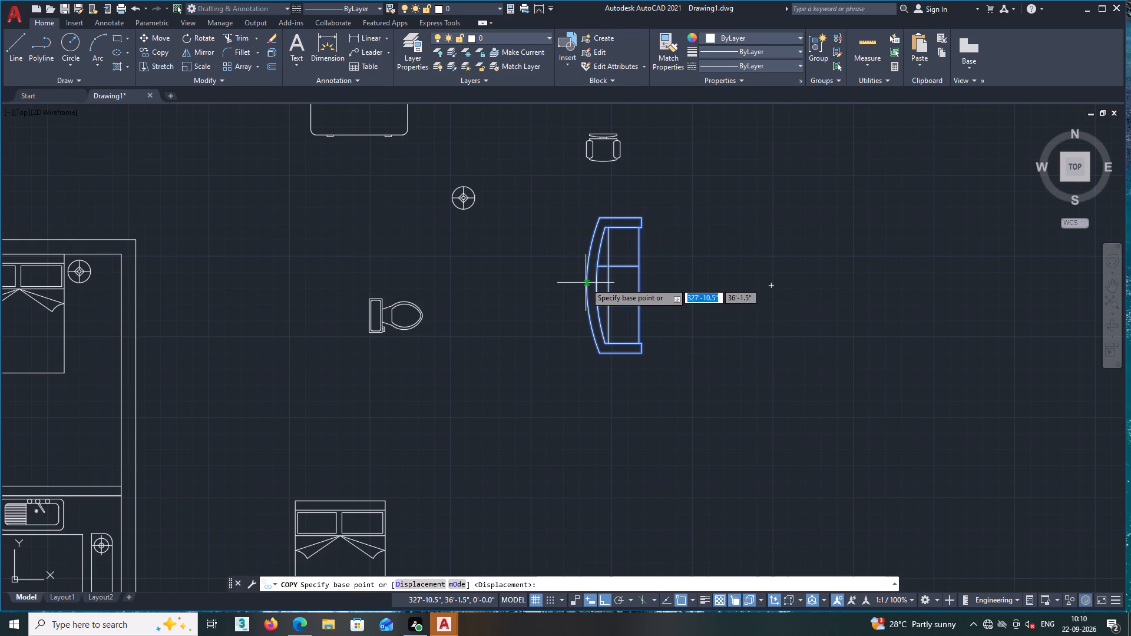
pyautogui.click(586, 283)
pyautogui.press('F8')
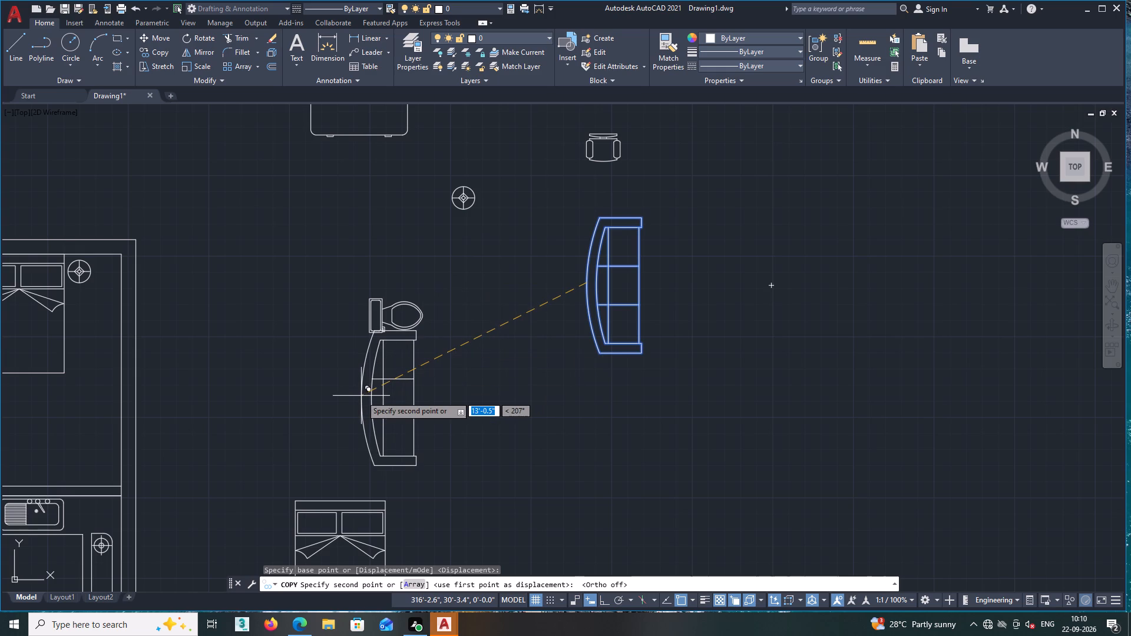
pyautogui.moveTo(362, 396); pyautogui.dragTo(584, 388, button='middle')
pyautogui.moveTo(200, 401); pyautogui.dragTo(789, 291, button='middle')
pyautogui.scroll(-2, 665, 362)
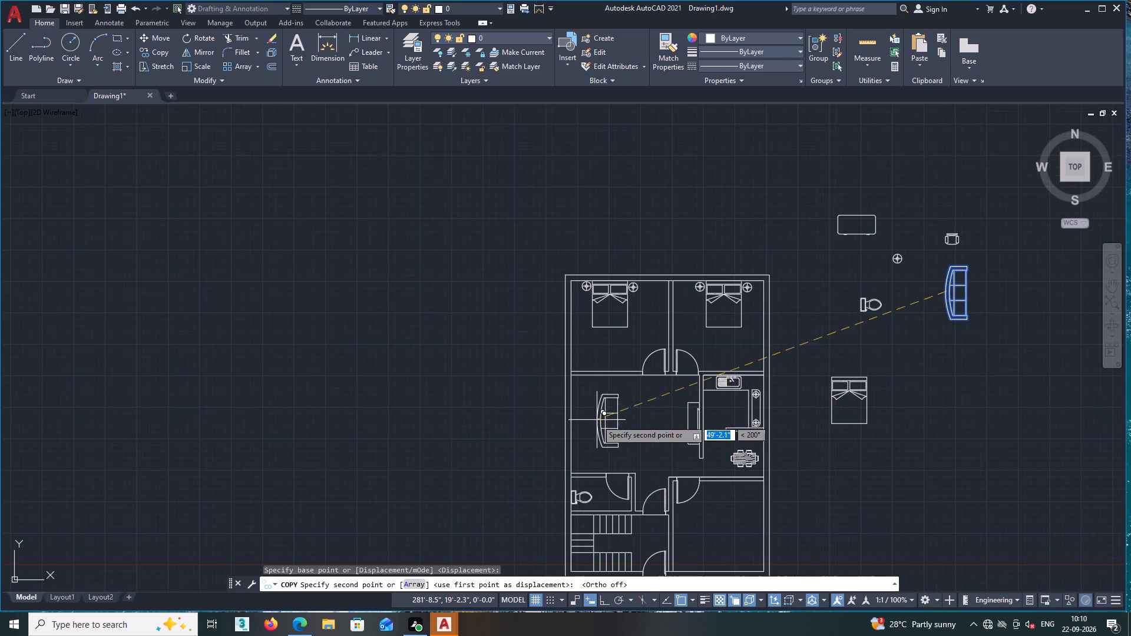
pyautogui.moveTo(597, 419); pyautogui.dragTo(664, 382, button='middle')
pyautogui.scroll(2, 662, 374)
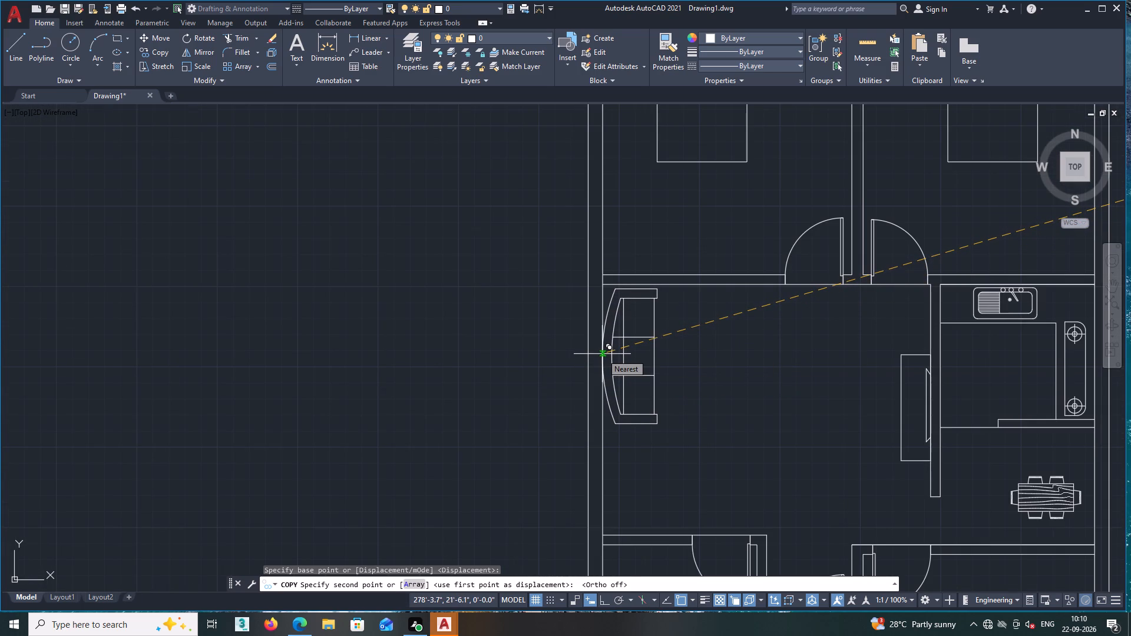
pyautogui.click(602, 354)
pyautogui.press('Escape')
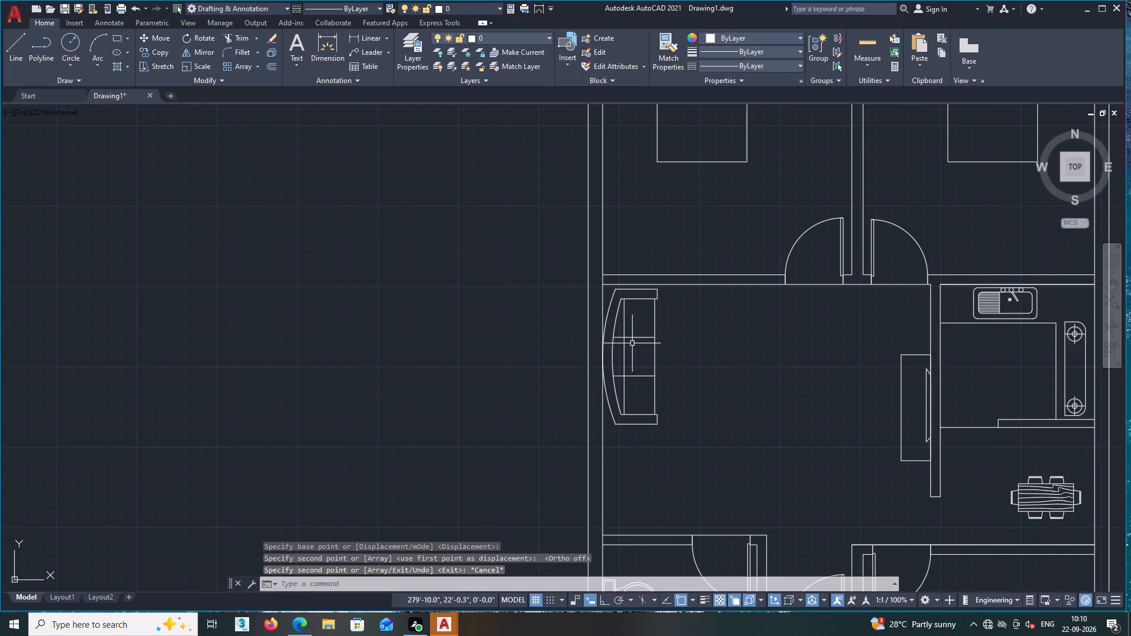
# Scale the living room sofa down freehand by a factor of about 0.8 from its back's north corner.
pyautogui.click(631, 337)
pyautogui.rightClick(626, 353)
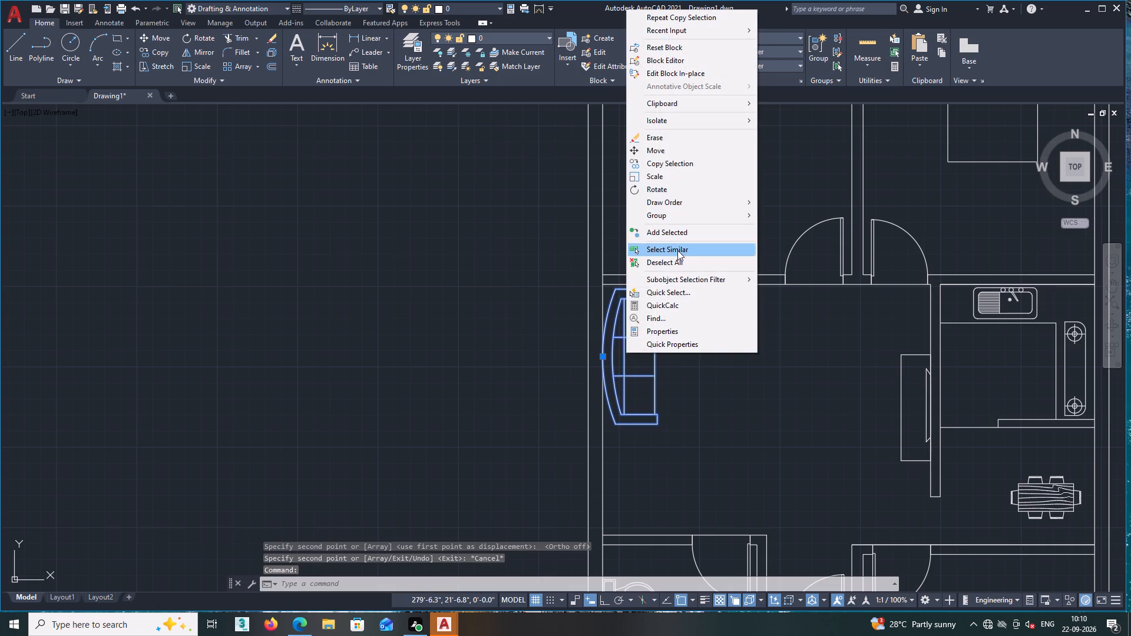
pyautogui.click(673, 175)
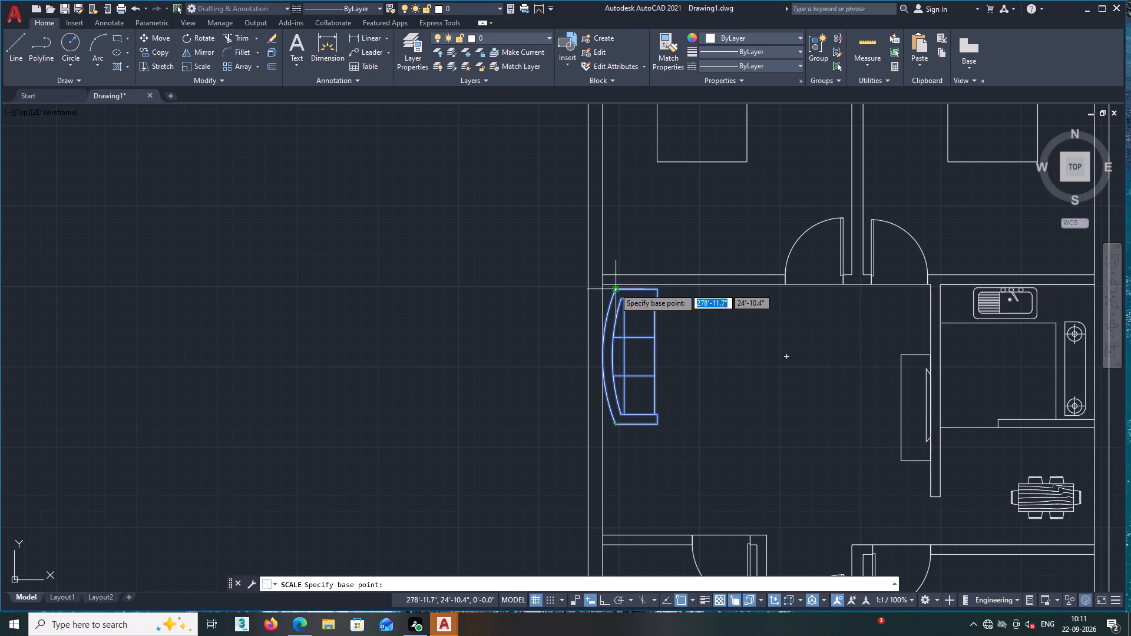
pyautogui.click(614, 287)
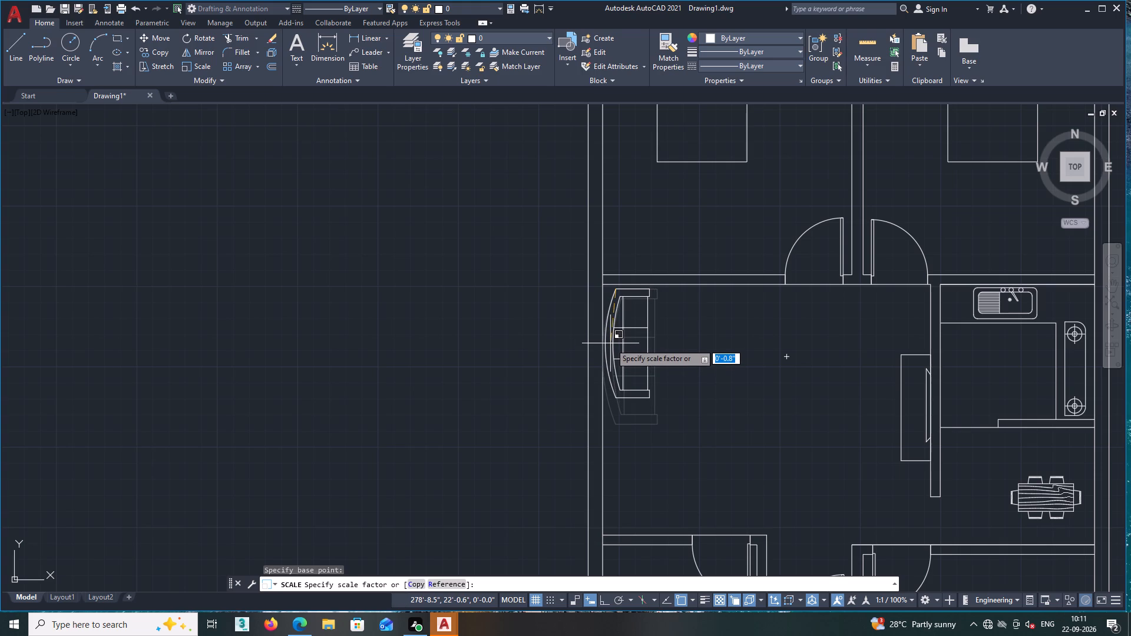
pyautogui.click(610, 343)
# Move the scaled sofa by the middle of its curved back onto the west wall, slightly farther south.
pyautogui.click(607, 322)
pyautogui.rightClick(669, 340)
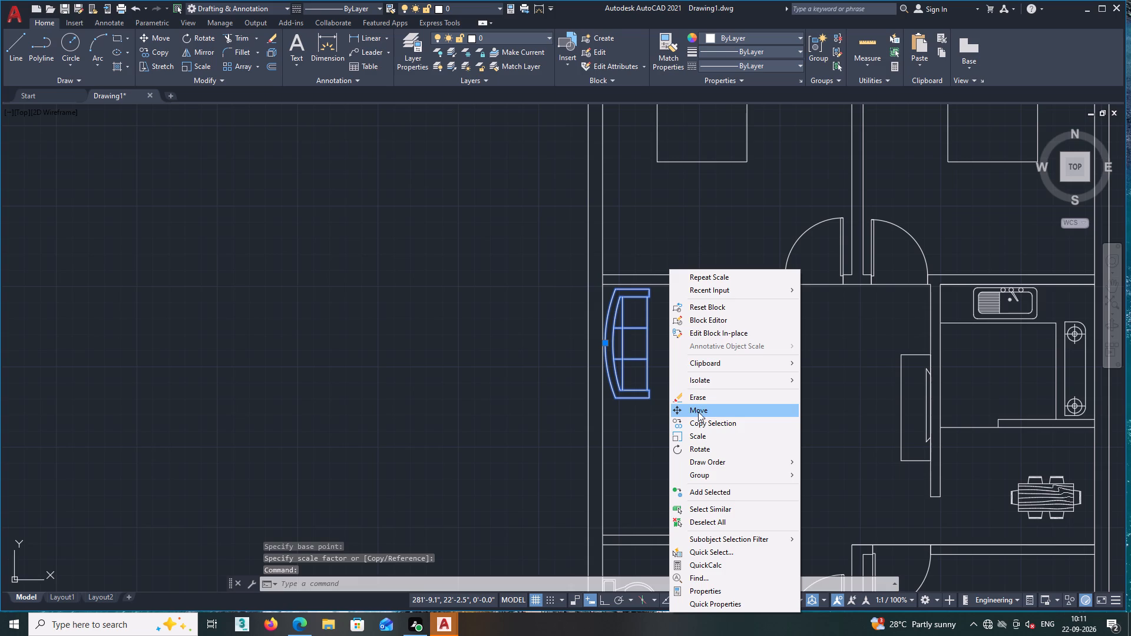
pyautogui.click(698, 410)
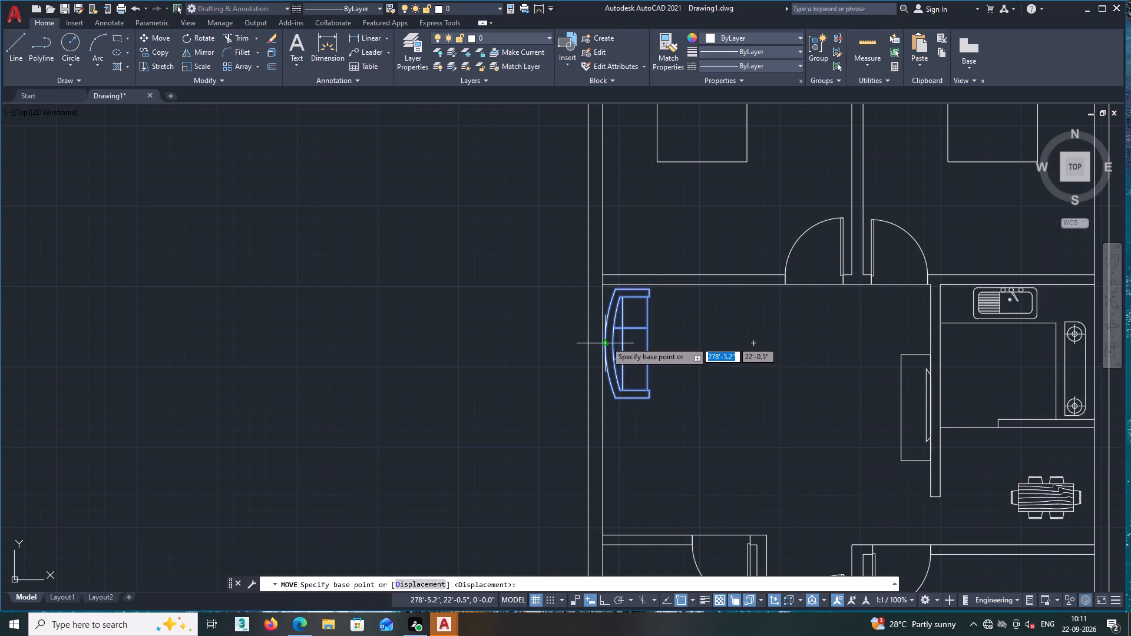
pyautogui.click(606, 342)
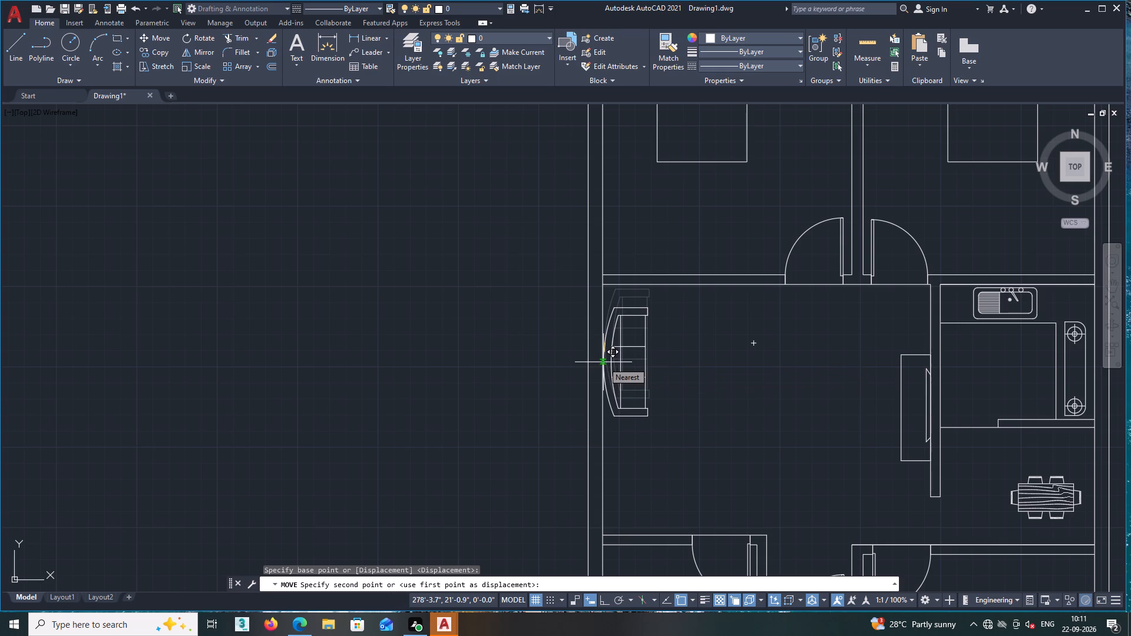
pyautogui.doubleClick(603, 362)
pyautogui.press('Escape')
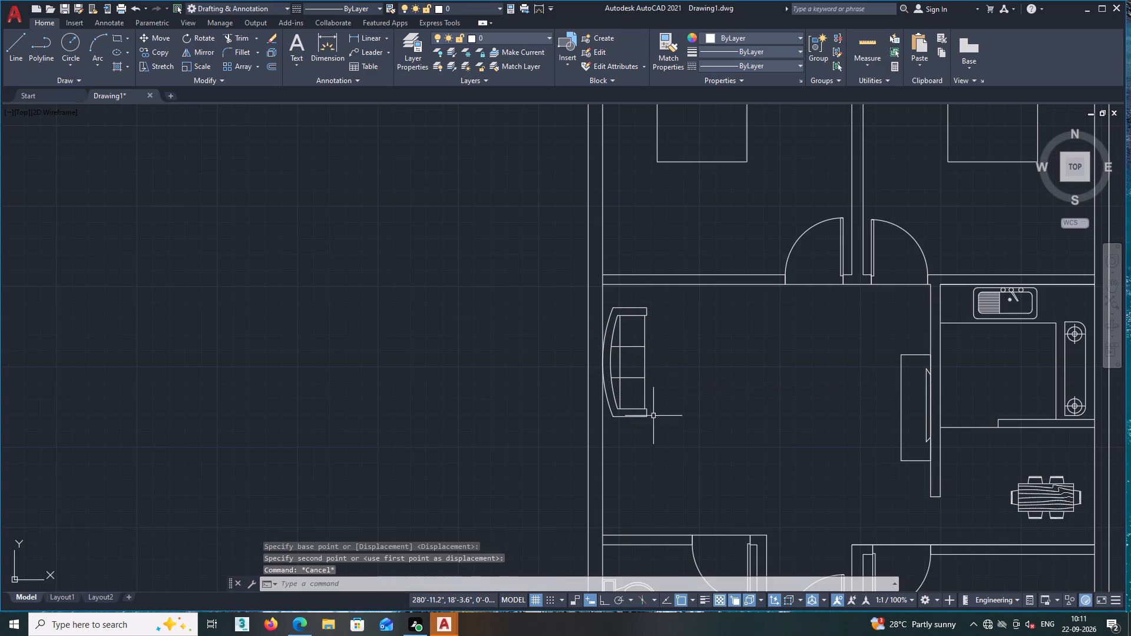
# Copy the scaled sofa by the middle of its back along the west wall, directly south of the first sofa.
pyautogui.click(654, 433)
pyautogui.click(641, 386)
pyautogui.rightClick(649, 380)
pyautogui.click(708, 187)
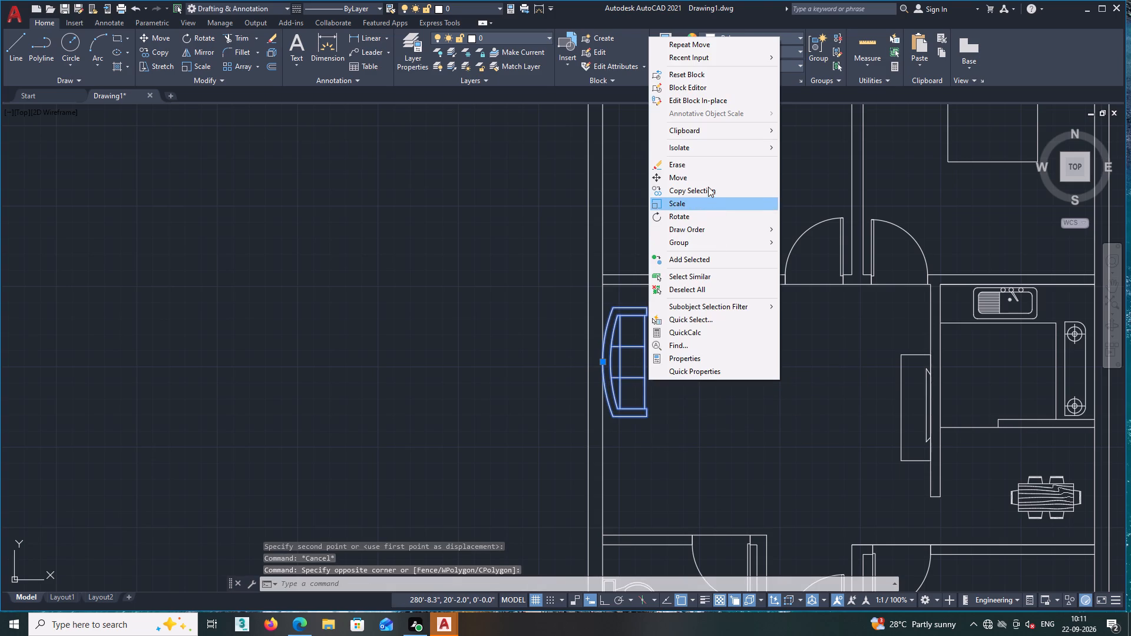
pyautogui.click(603, 360)
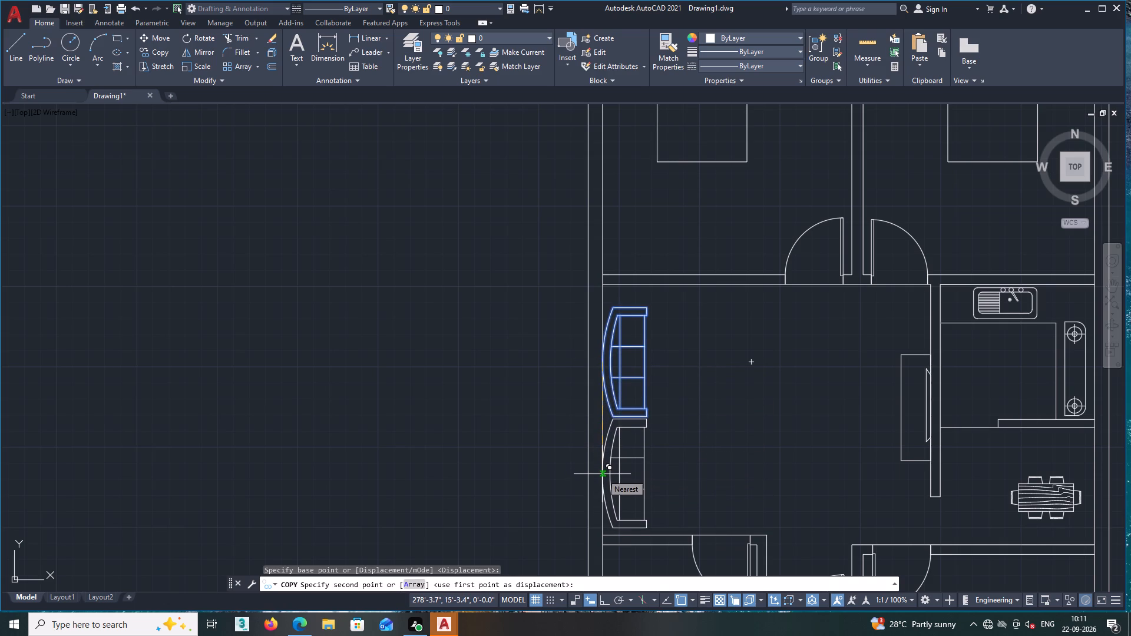
pyautogui.click(602, 474)
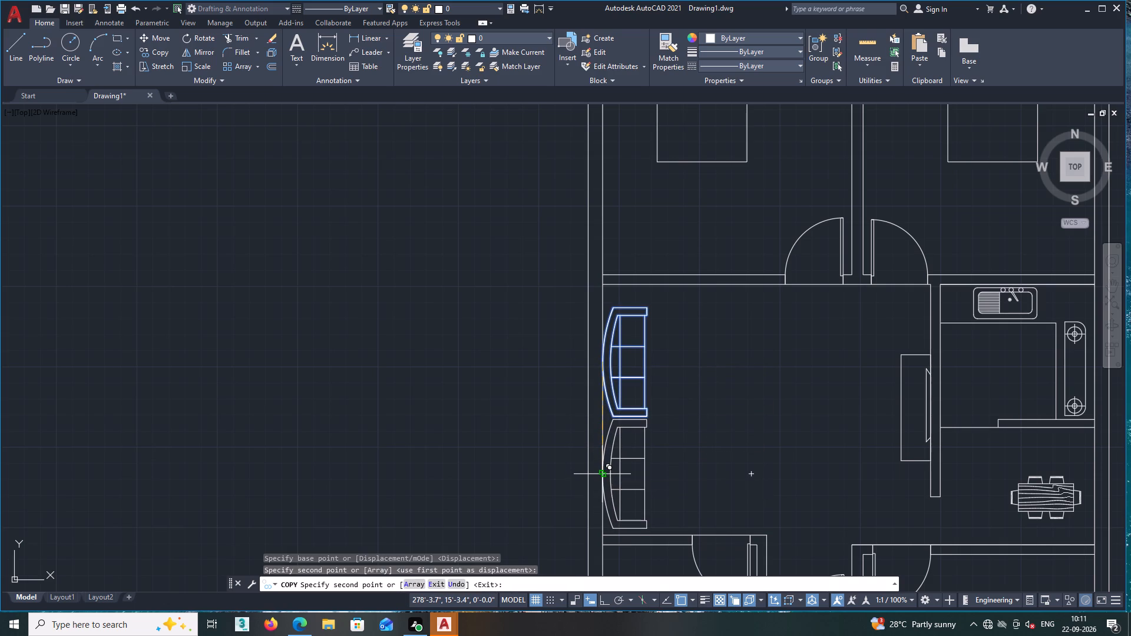
pyautogui.press('Escape')
# Copy the spare armchair by the middle of its back into the living room, just east of the northern sofa's upper end.
pyautogui.moveTo(674, 463); pyautogui.dragTo(576, 461, button='middle')
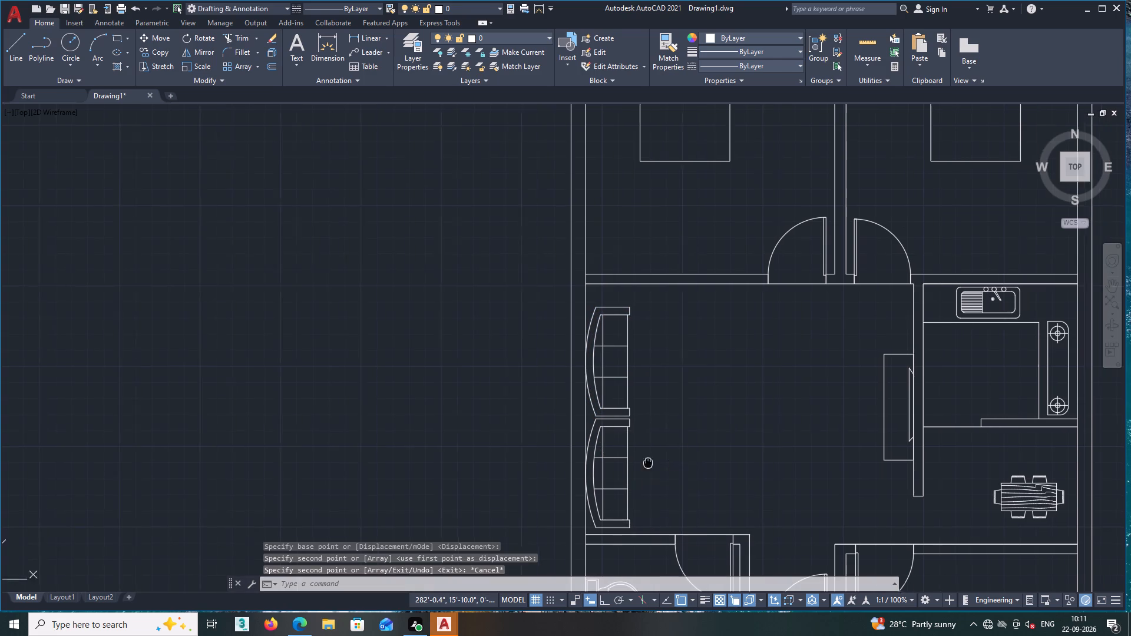
pyautogui.moveTo(576, 461); pyautogui.dragTo(470, 452, button='middle')
pyautogui.scroll(-2, 510, 441)
pyautogui.moveTo(739, 422); pyautogui.dragTo(573, 444, button='middle')
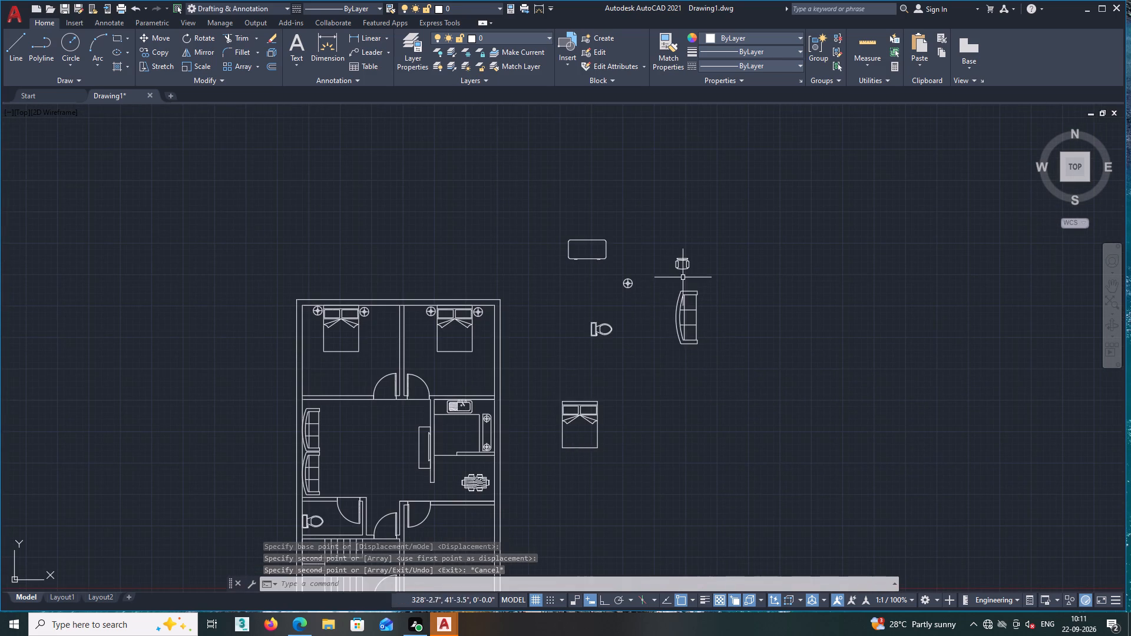
pyautogui.scroll(1, 683, 271)
pyautogui.click(685, 256)
pyautogui.rightClick(684, 237)
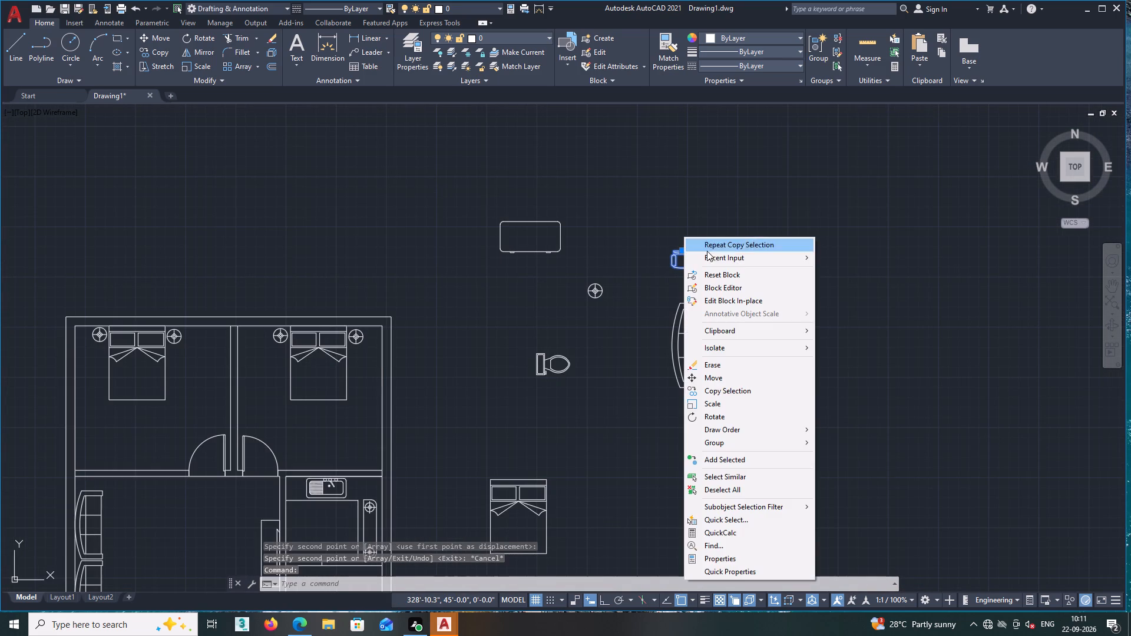
pyautogui.click(719, 391)
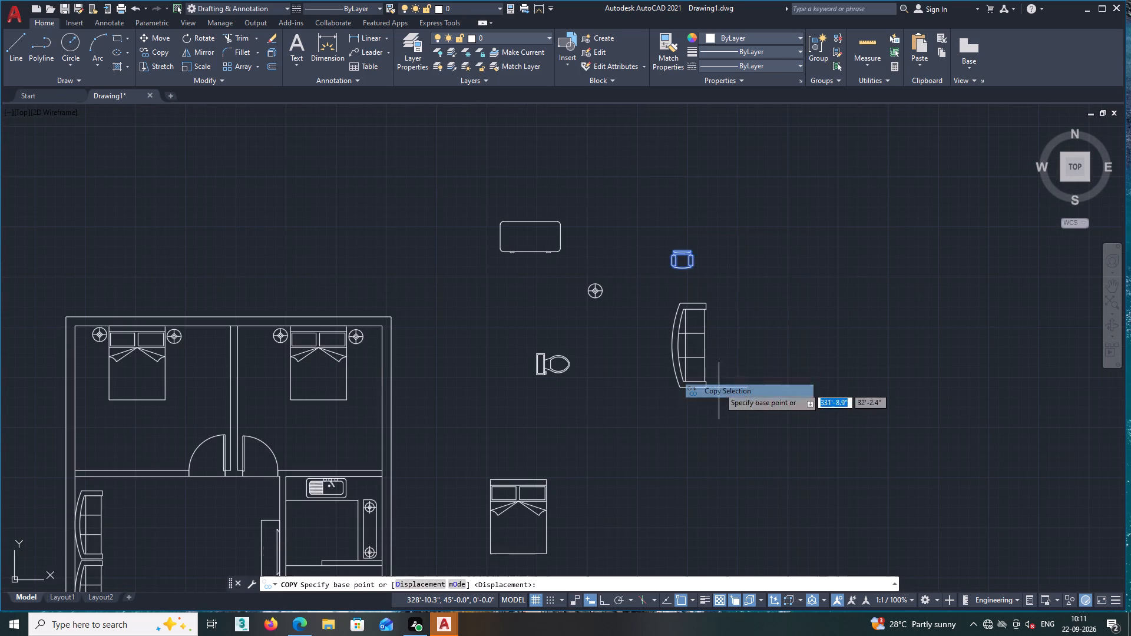
pyautogui.click(683, 251)
pyautogui.moveTo(250, 500); pyautogui.dragTo(448, 424, button='middle')
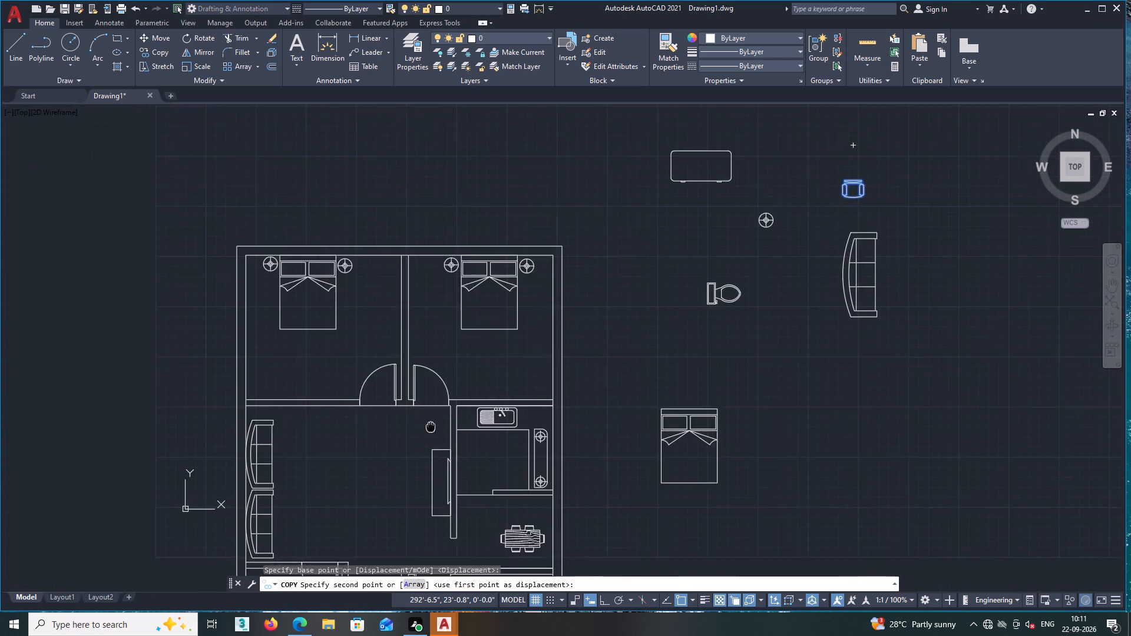
pyautogui.moveTo(448, 424); pyautogui.dragTo(482, 419, button='middle')
pyautogui.scroll(2, 360, 428)
pyautogui.moveTo(362, 413); pyautogui.dragTo(427, 345, button='middle')
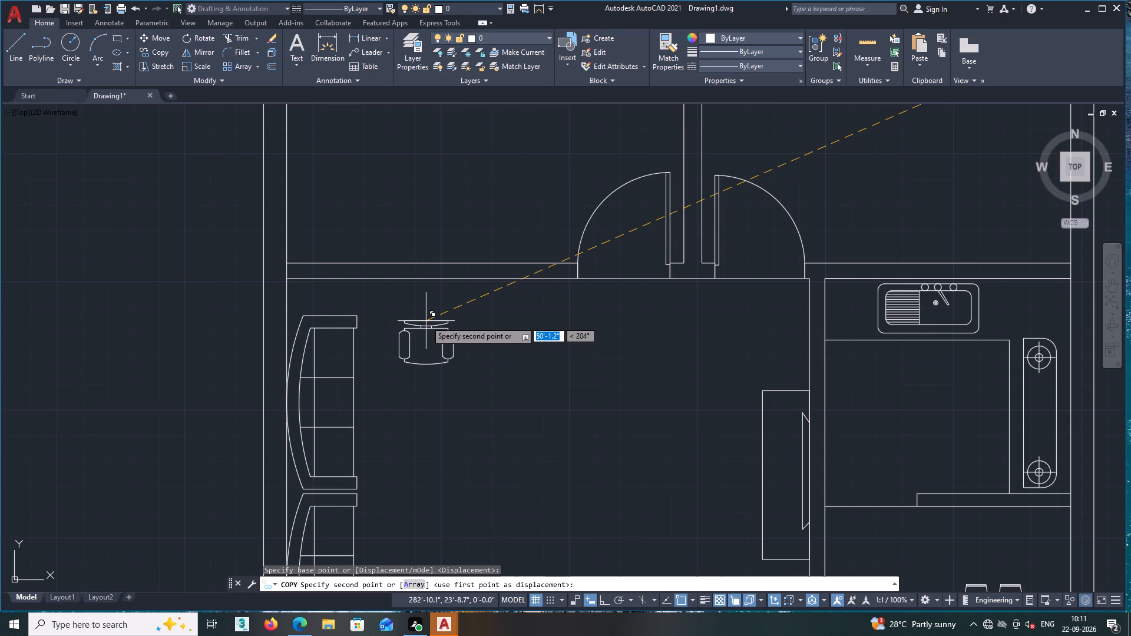
pyautogui.click(417, 319)
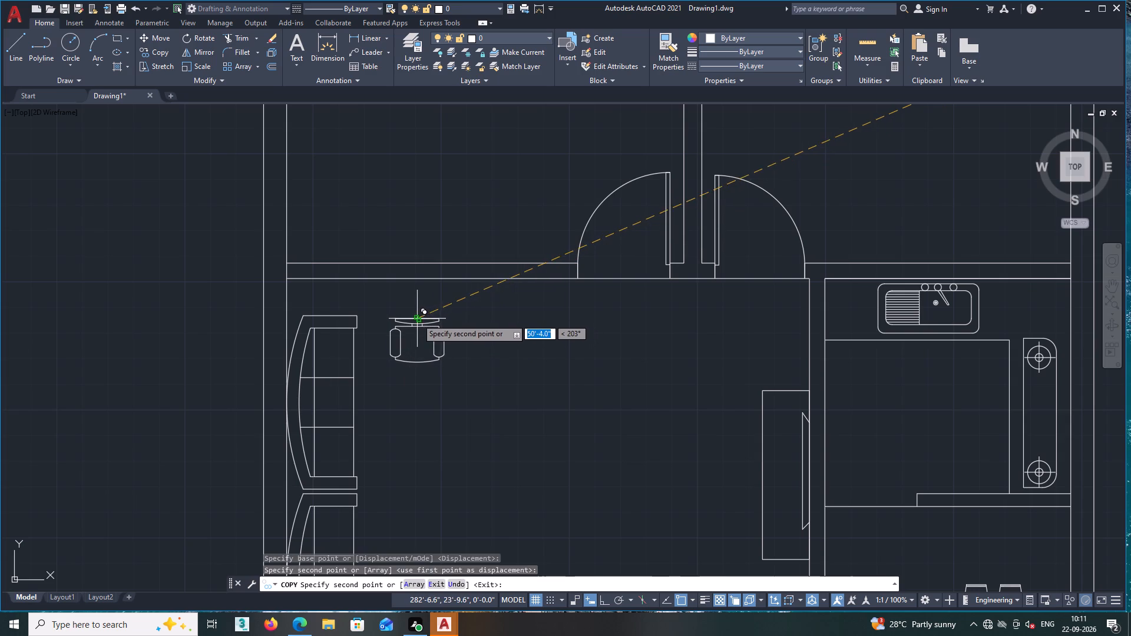
pyautogui.press('Escape')
# Rotate the spare rounded rectangular table 90° about a point on its short east edge, with Ortho on.
pyautogui.scroll(-2, 459, 404)
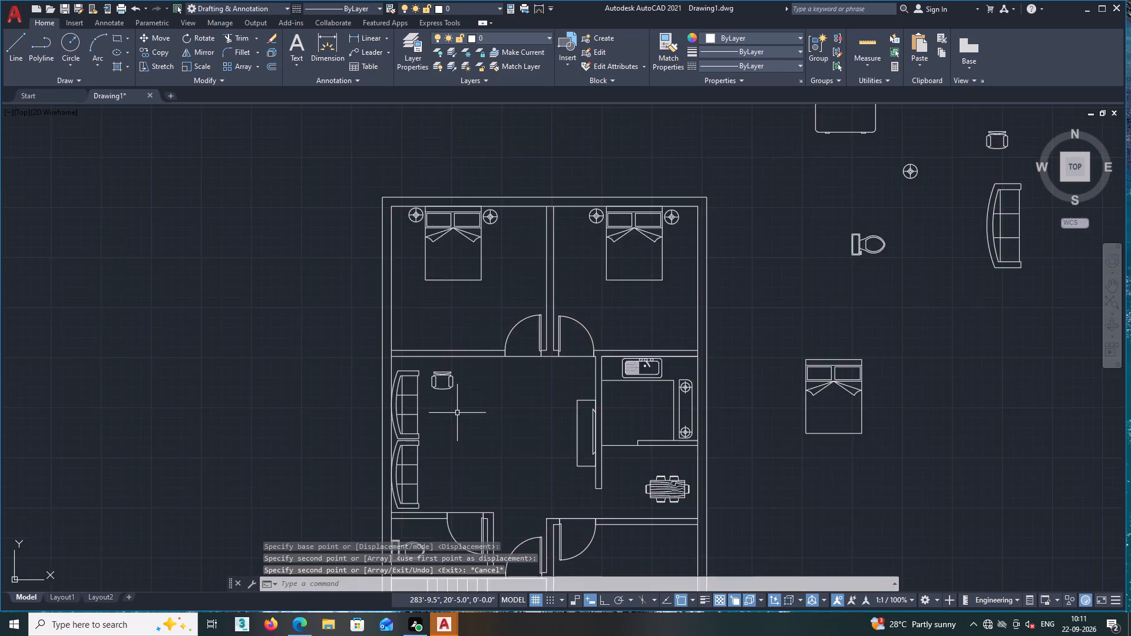
pyautogui.scroll(-2, 457, 413)
pyautogui.scroll(2, 664, 336)
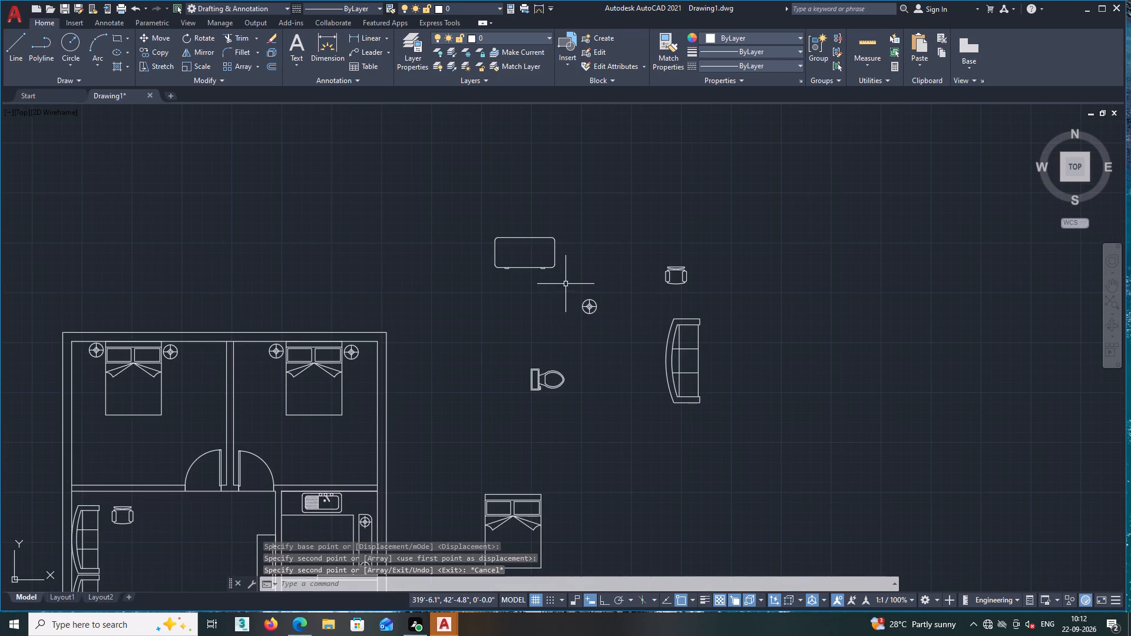
pyautogui.scroll(1, 556, 260)
pyautogui.click(555, 259)
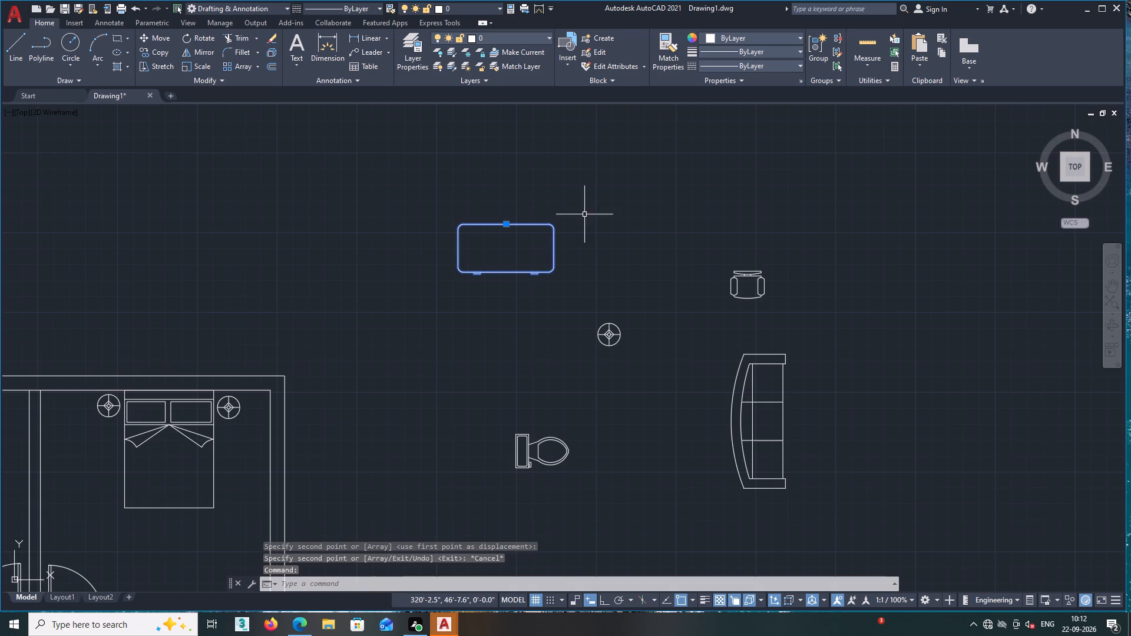
pyautogui.rightClick(584, 213)
pyautogui.click(622, 394)
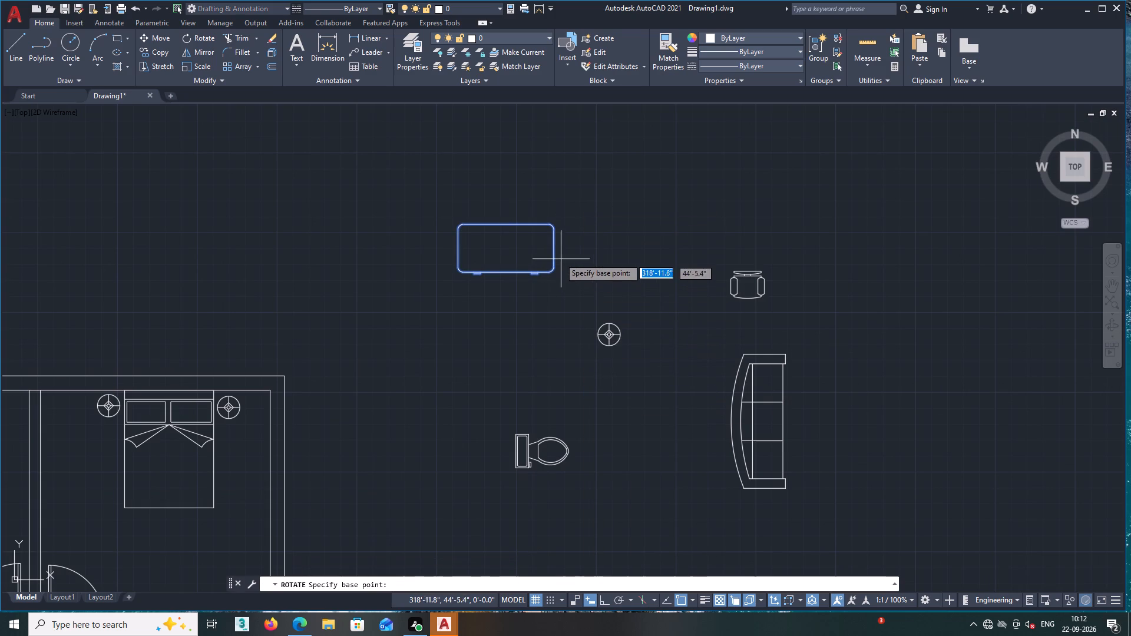
pyautogui.doubleClick(554, 253)
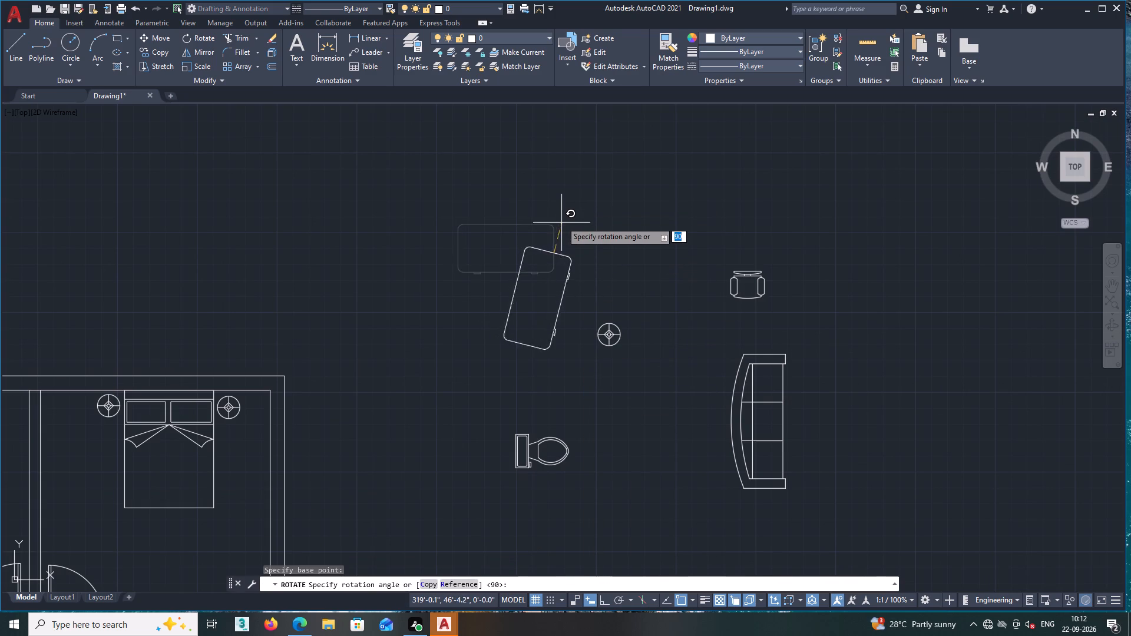
pyautogui.press('F8')
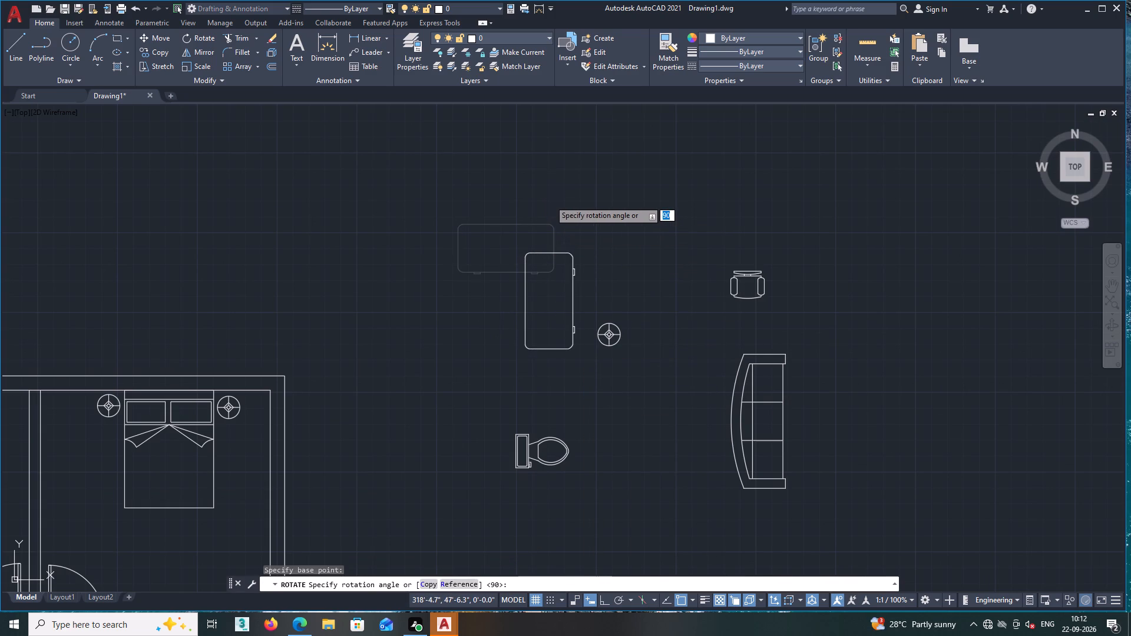
pyautogui.click(560, 183)
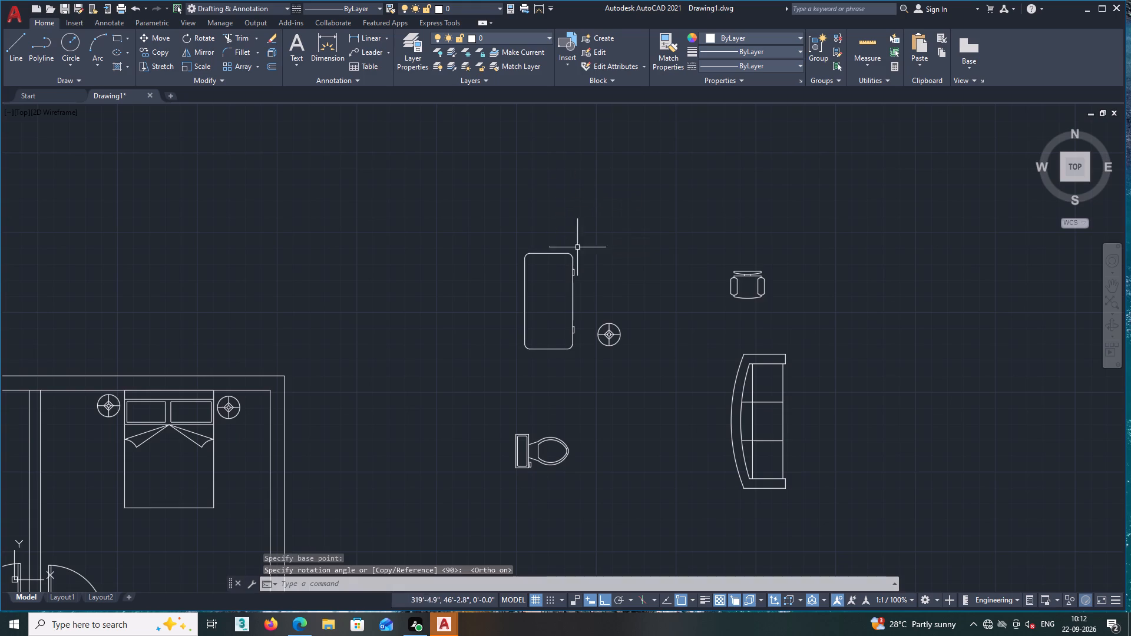
# Move the rotated rounded rectangular table into the living room, just east of the sofas and south of the armchair, with Ortho off.
pyautogui.click(600, 315)
pyautogui.click(530, 245)
pyautogui.rightClick(558, 211)
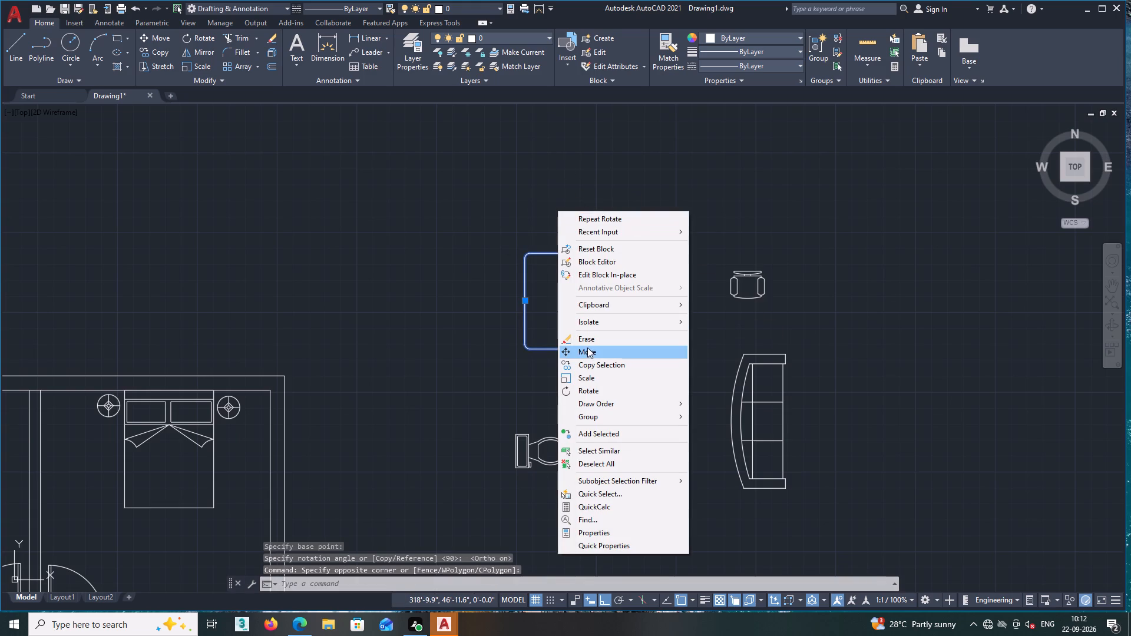
pyautogui.click(588, 352)
pyautogui.click(552, 296)
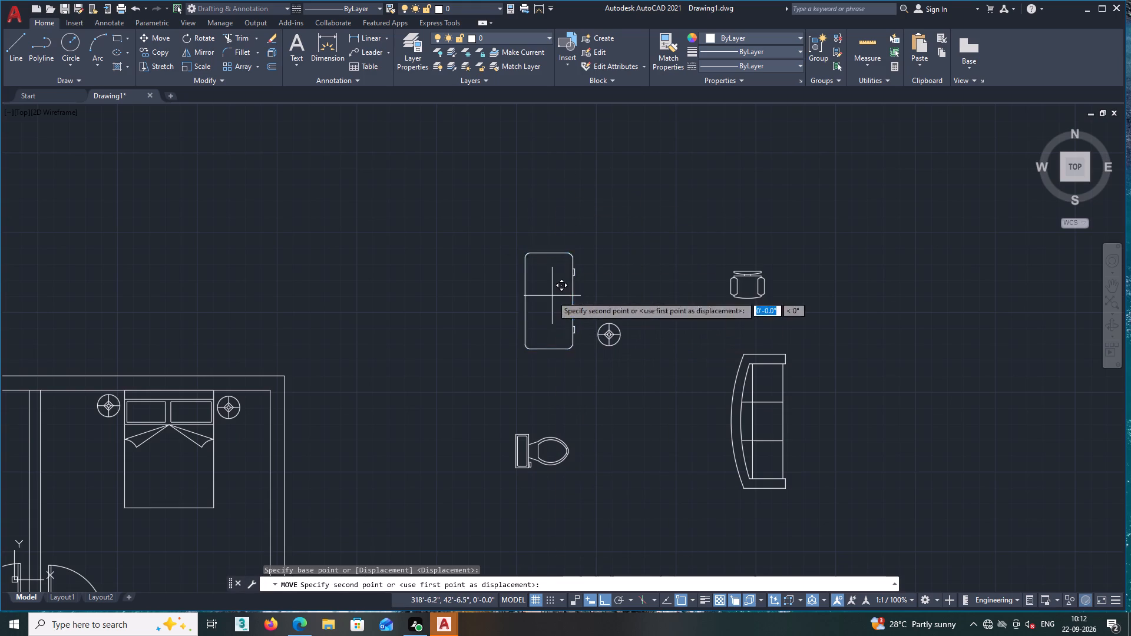
pyautogui.press('F8')
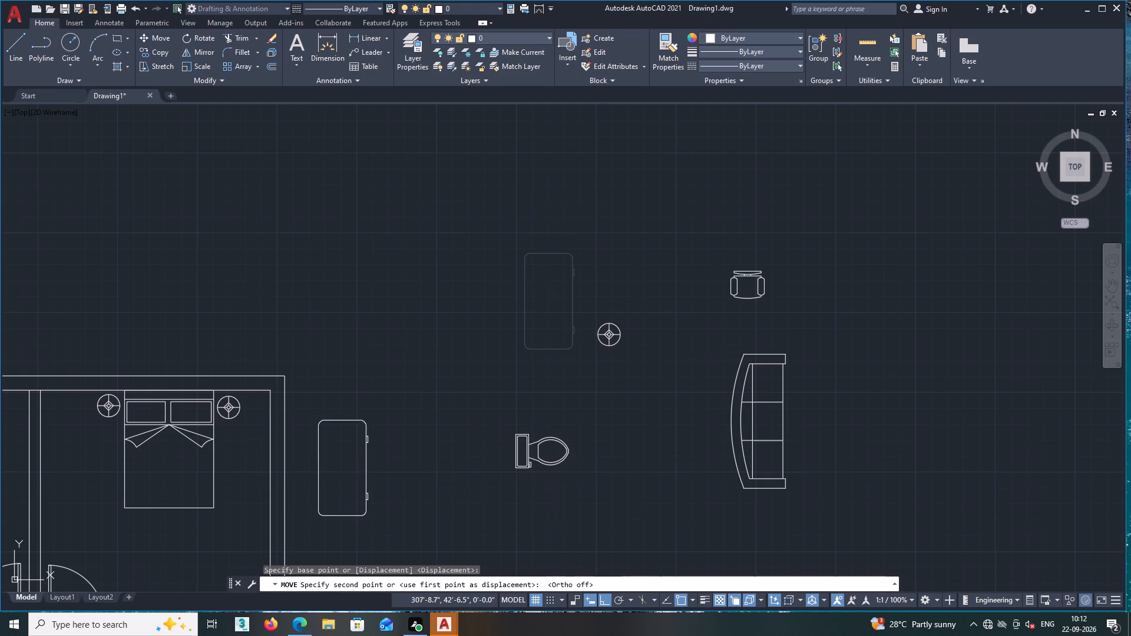
pyautogui.moveTo(317, 505); pyautogui.dragTo(435, 391, button='middle')
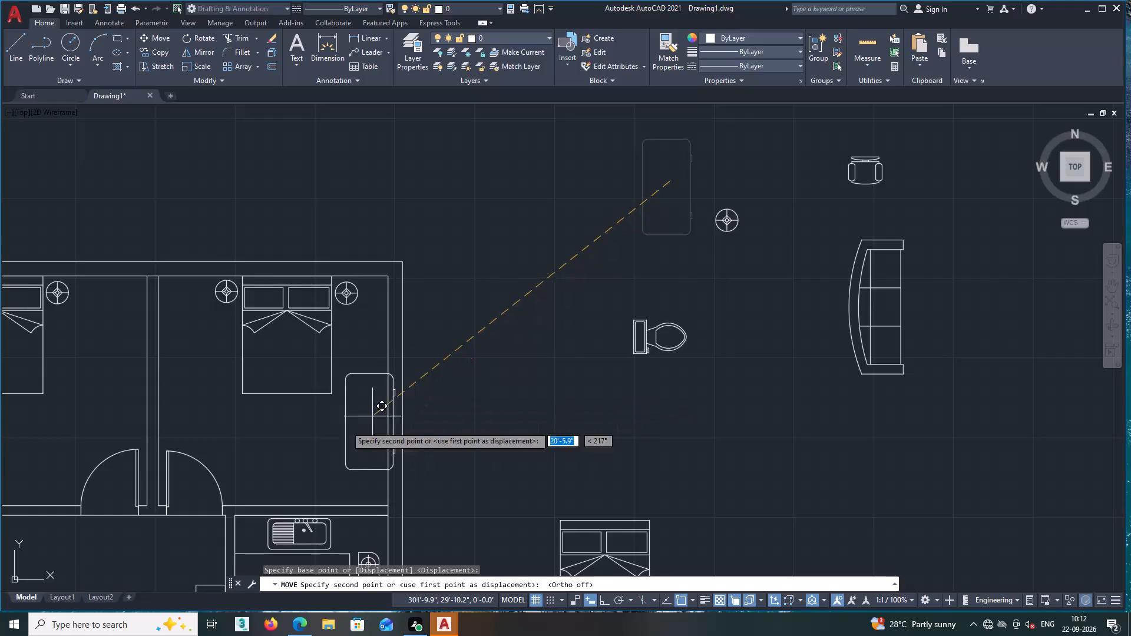
pyautogui.scroll(-1, 254, 449)
pyautogui.moveTo(229, 446); pyautogui.dragTo(351, 336, button='middle')
pyautogui.scroll(1, 203, 452)
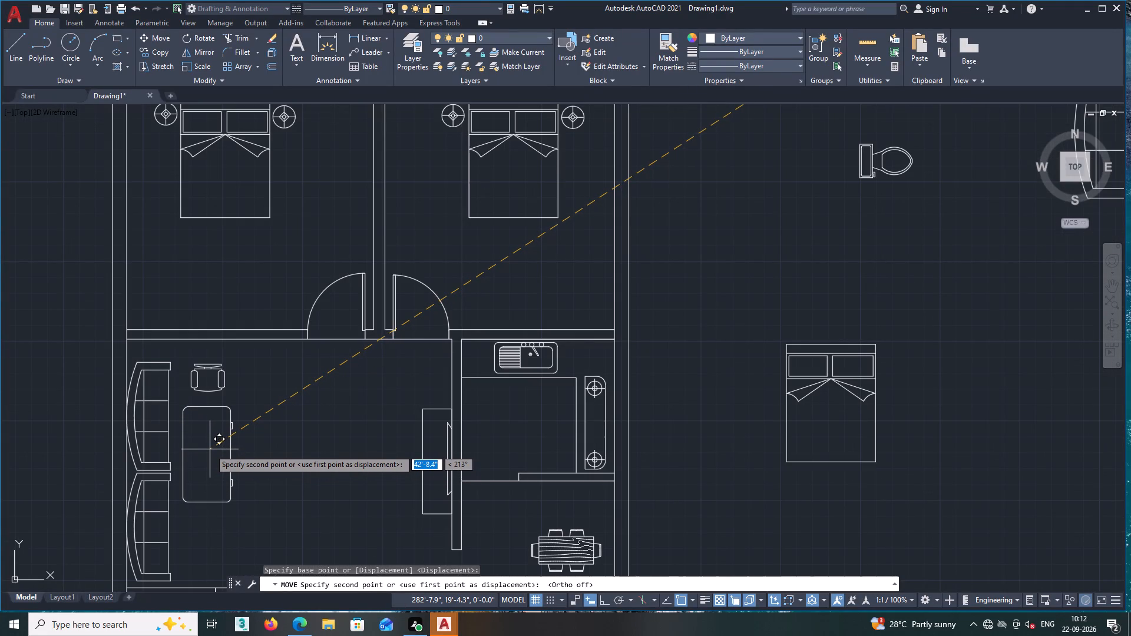
pyautogui.click(210, 449)
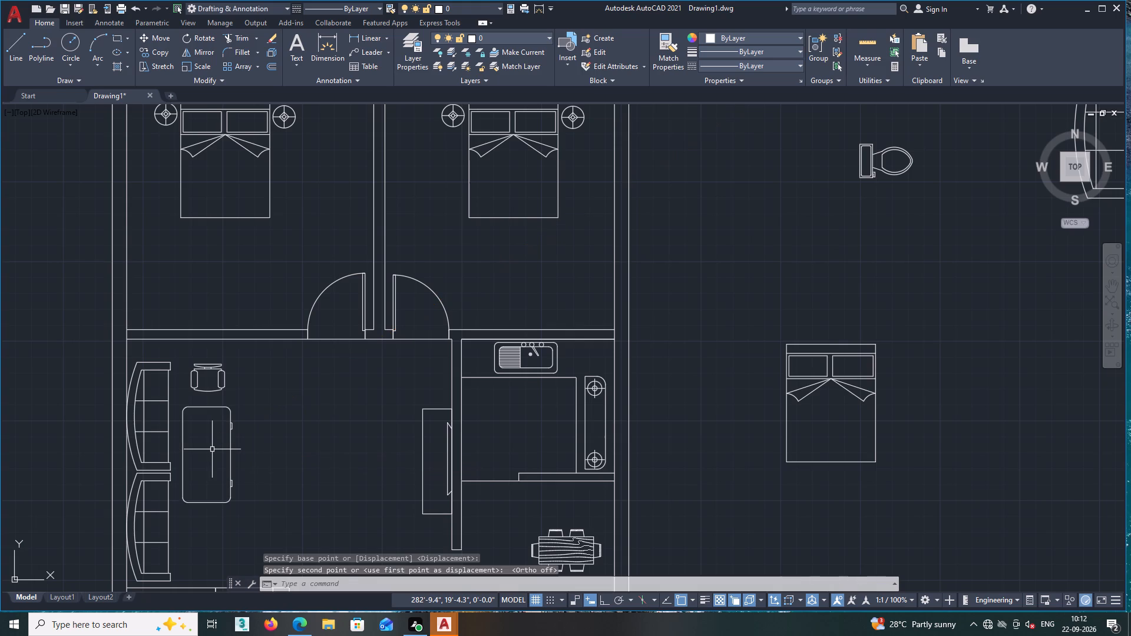
pyautogui.scroll(-1, 212, 449)
pyautogui.press('Escape')
# Rotate the spare double bed about the middle of its headboard edge so the headboard faces east, with Ortho on.
pyautogui.moveTo(239, 413); pyautogui.dragTo(254, 384, button='middle')
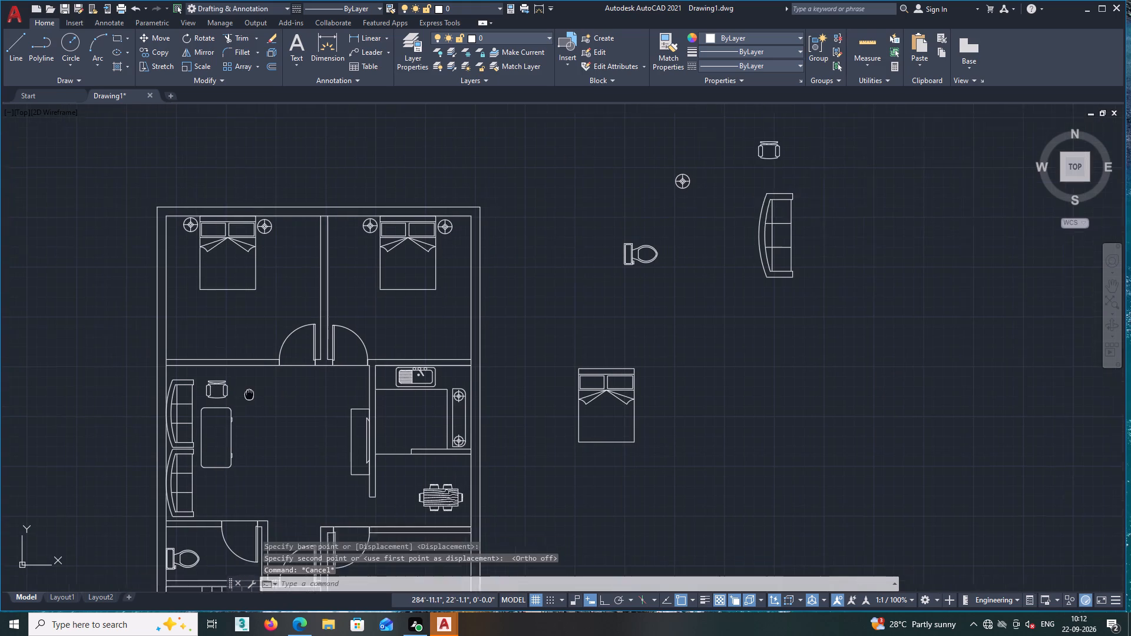
pyautogui.moveTo(254, 384); pyautogui.dragTo(277, 339, button='middle')
pyautogui.middleClick(282, 340)
pyautogui.scroll(-2, 283, 340)
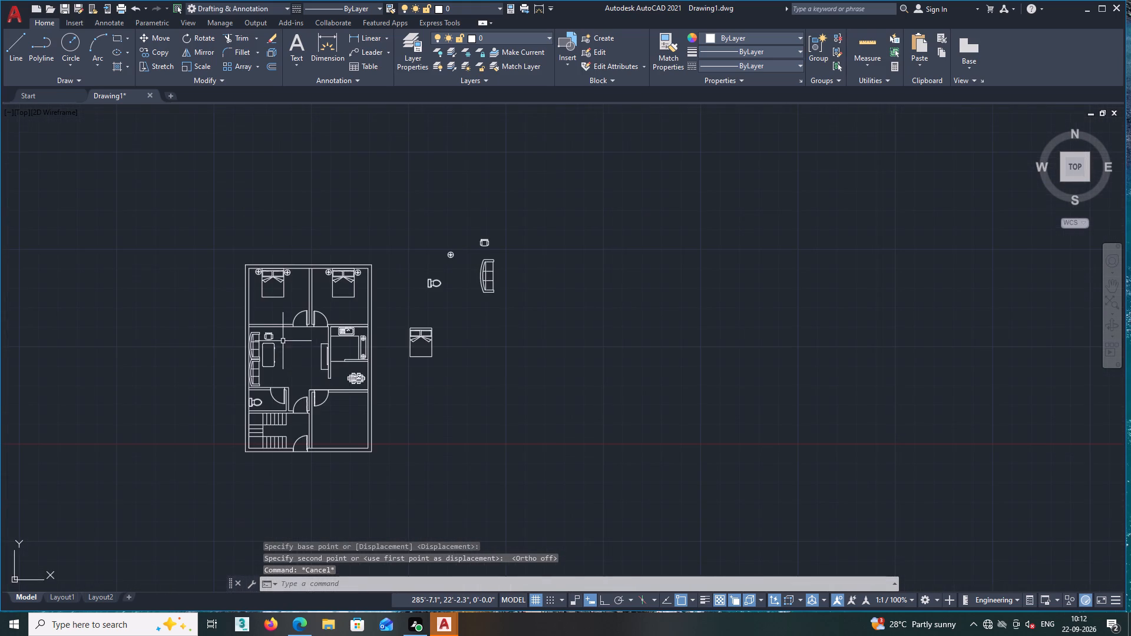
pyautogui.moveTo(283, 341); pyautogui.dragTo(266, 438, button='middle')
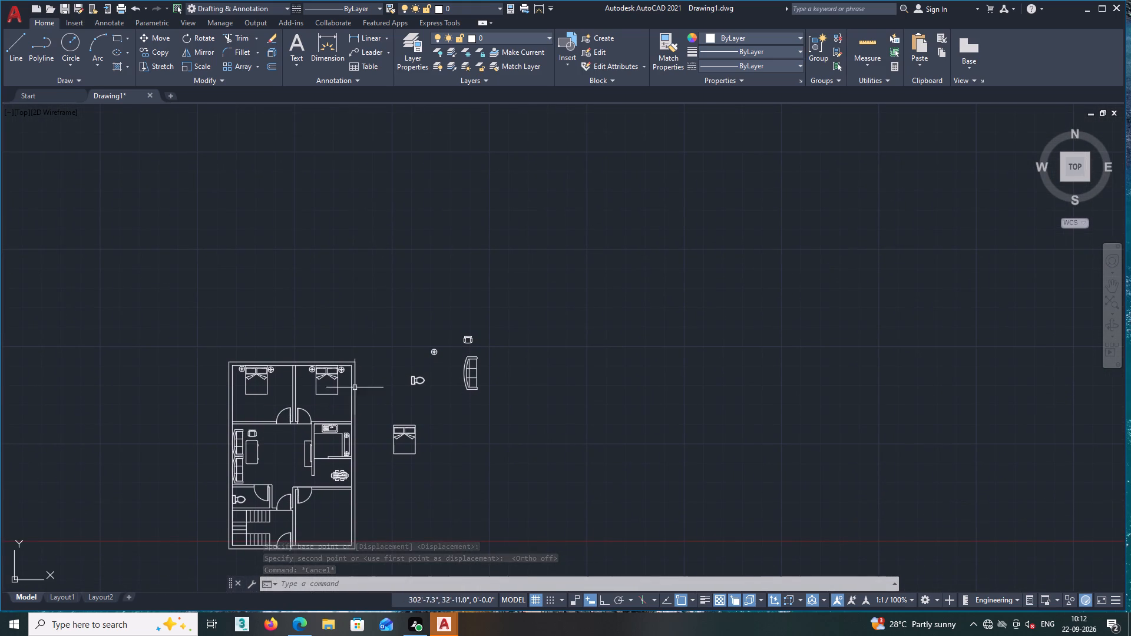
pyautogui.moveTo(444, 412); pyautogui.dragTo(404, 410, button='middle')
pyautogui.scroll(2, 366, 439)
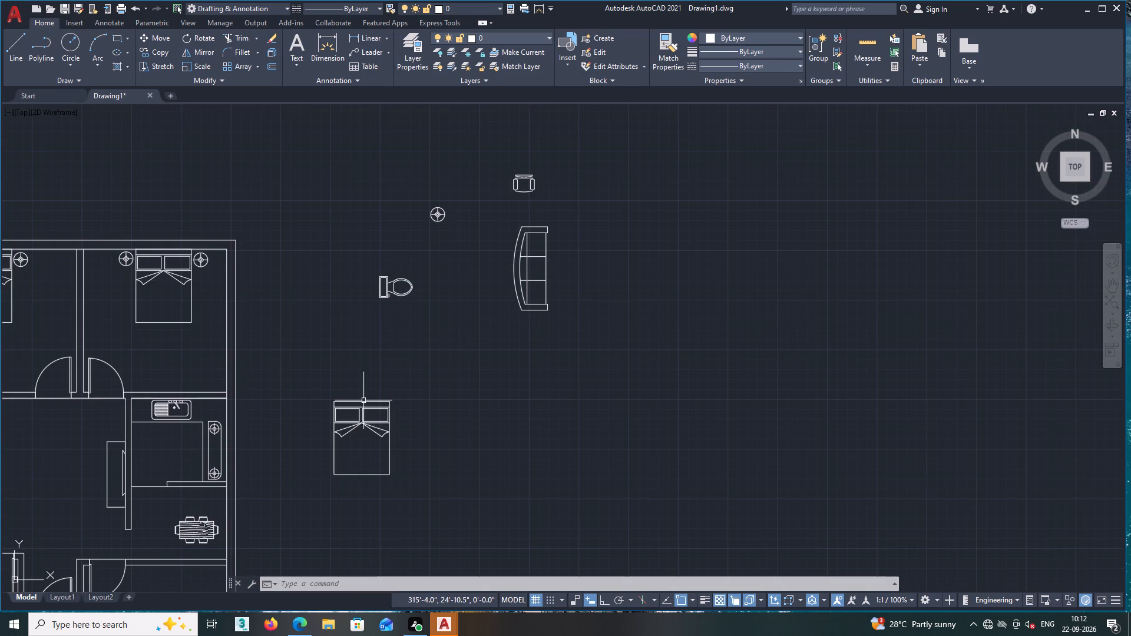
pyautogui.click(363, 400)
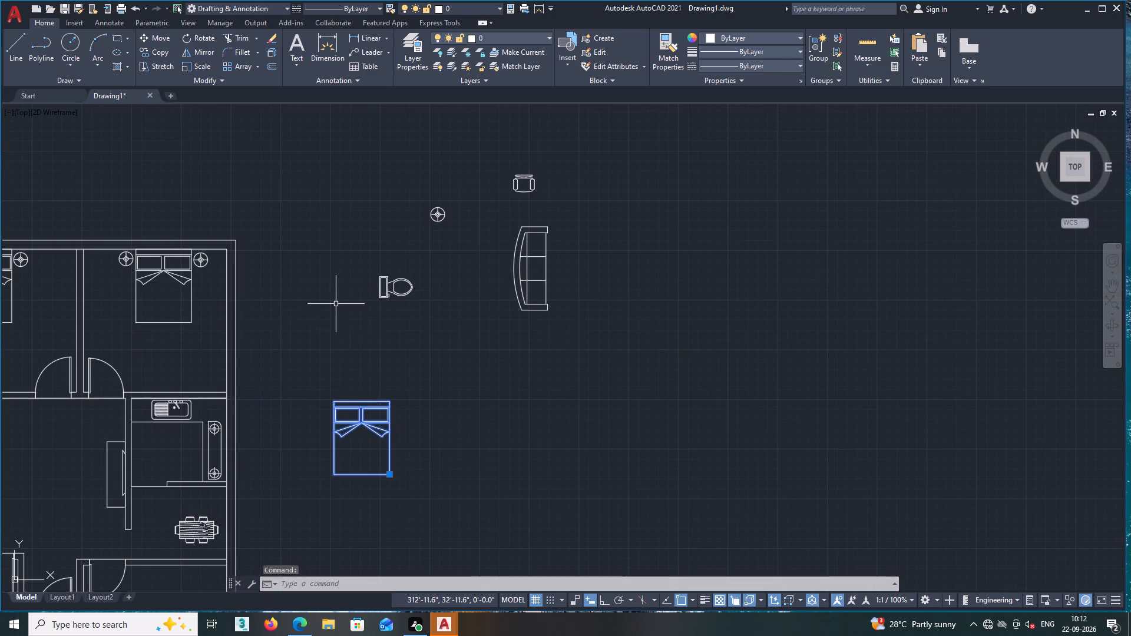
pyautogui.rightClick(336, 303)
pyautogui.click(386, 453)
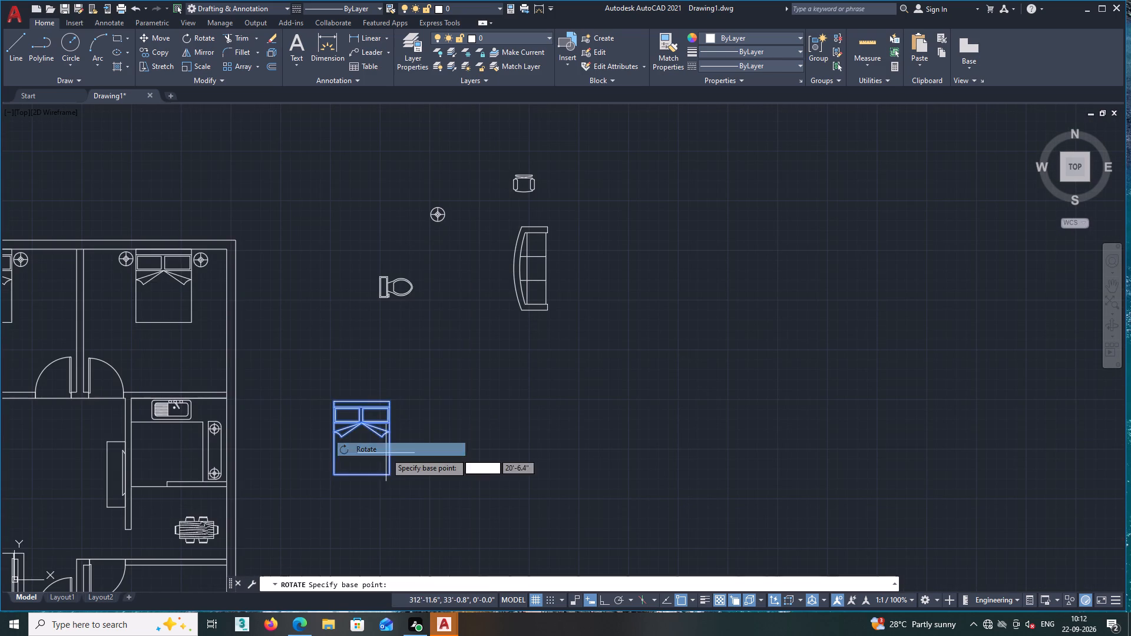
pyautogui.click(362, 402)
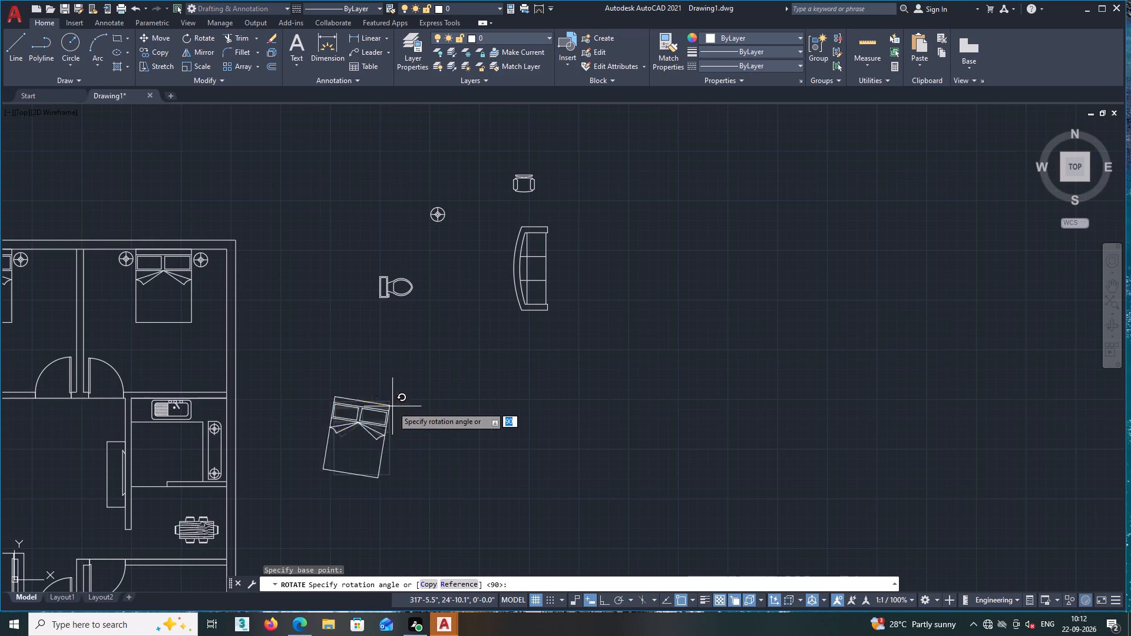
pyautogui.press('F8')
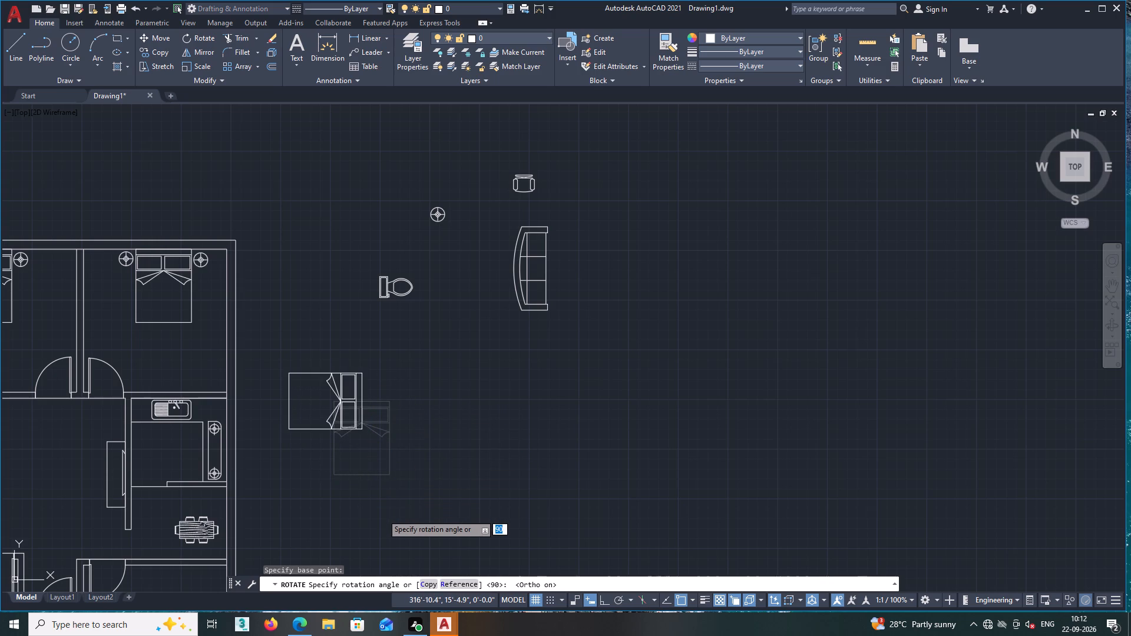
pyautogui.click(366, 502)
# Move the rotated bed by the middle of its headboard onto the east wall of the south-east bedroom, with Ortho off.
pyautogui.middleClick(358, 516)
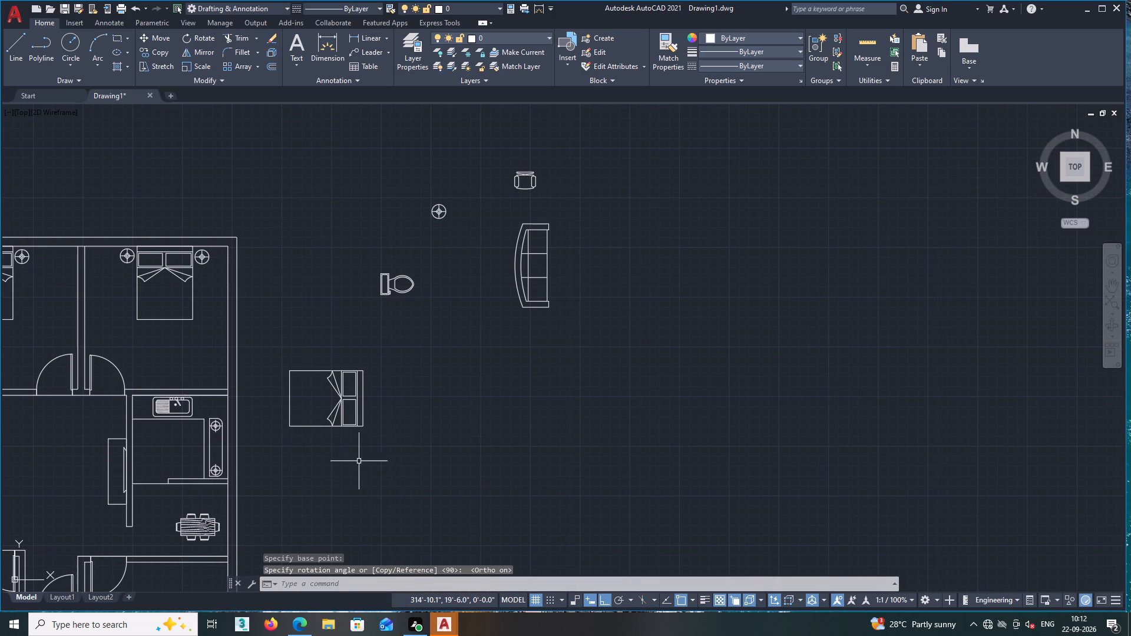
pyautogui.click(357, 408)
pyautogui.rightClick(374, 369)
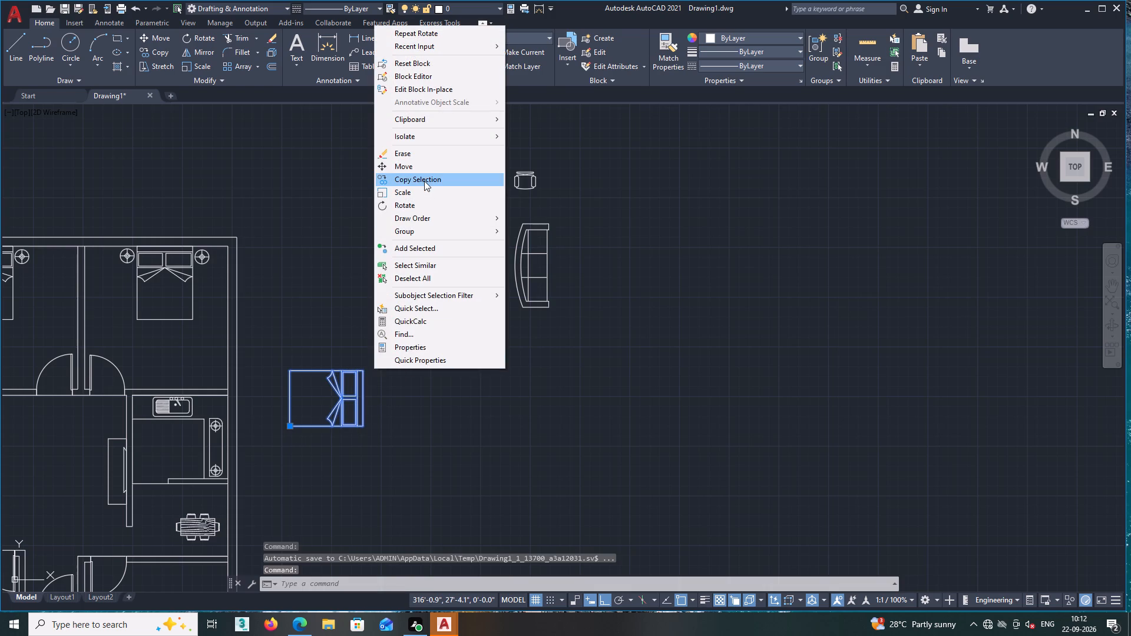
pyautogui.click(416, 165)
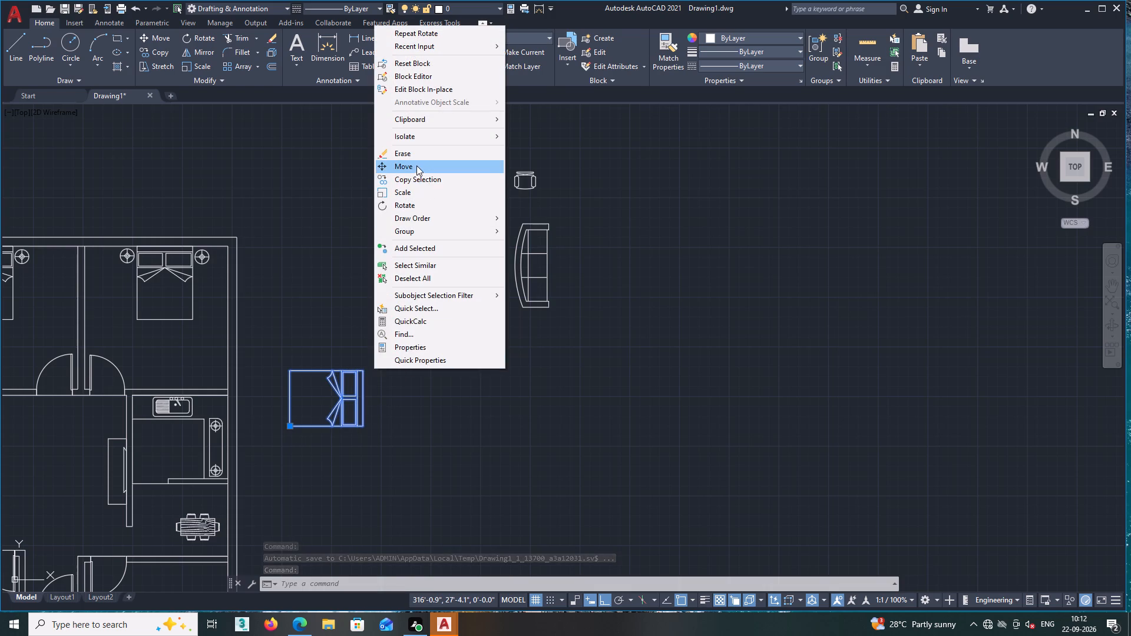
pyautogui.click(363, 401)
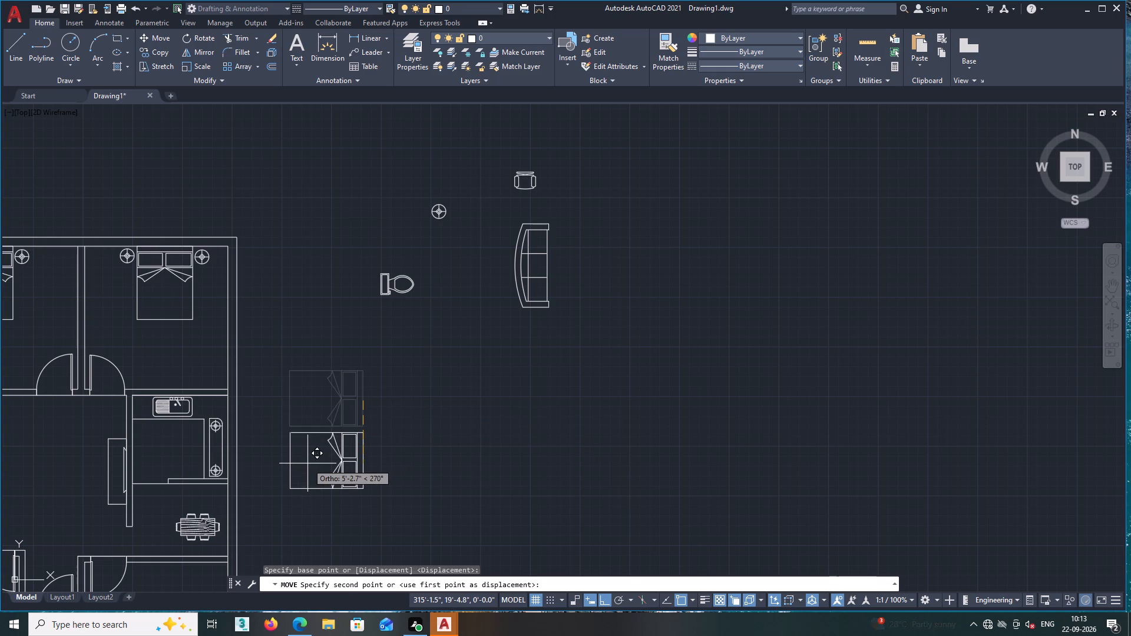
pyautogui.press('F8')
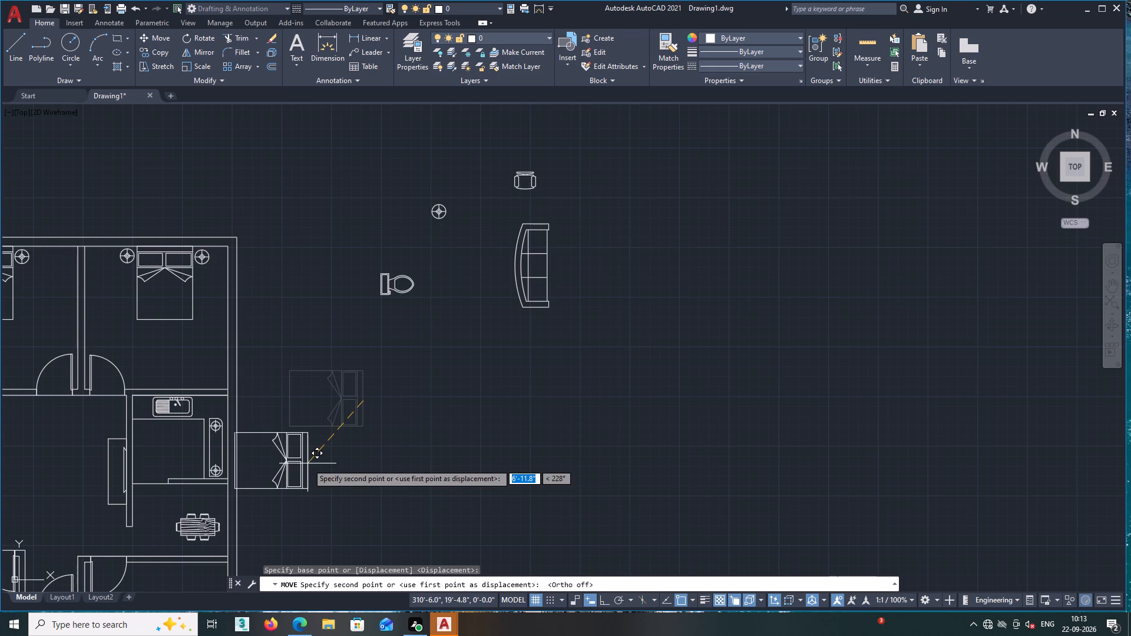
pyautogui.moveTo(307, 463); pyautogui.dragTo(357, 400, button='middle')
pyautogui.moveTo(281, 489); pyautogui.dragTo(370, 359, button='middle')
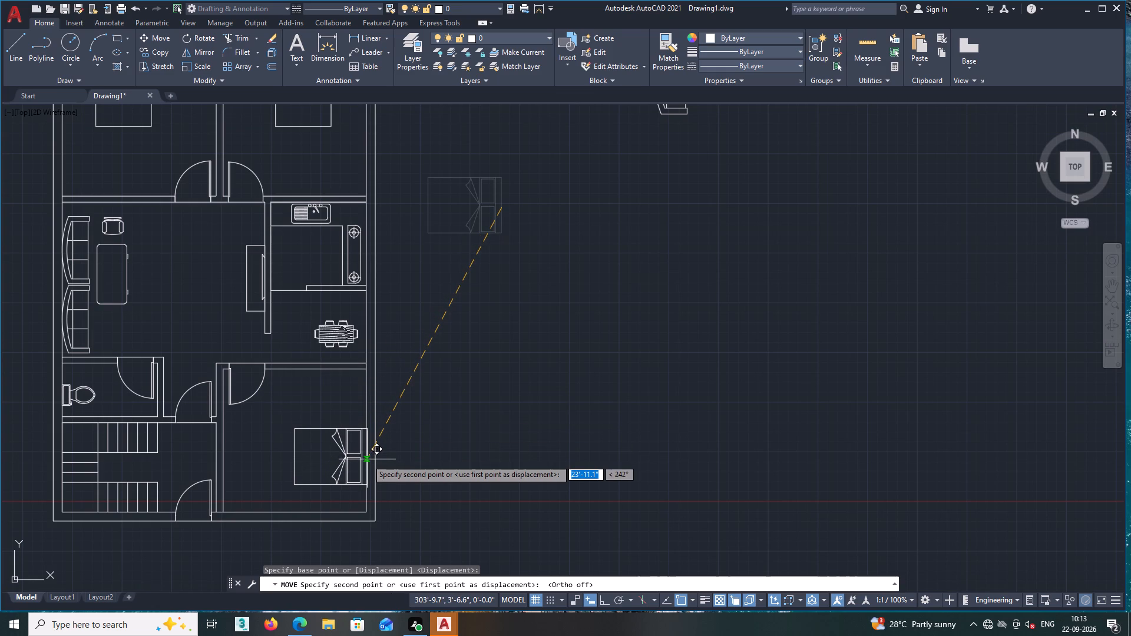
pyautogui.click(366, 459)
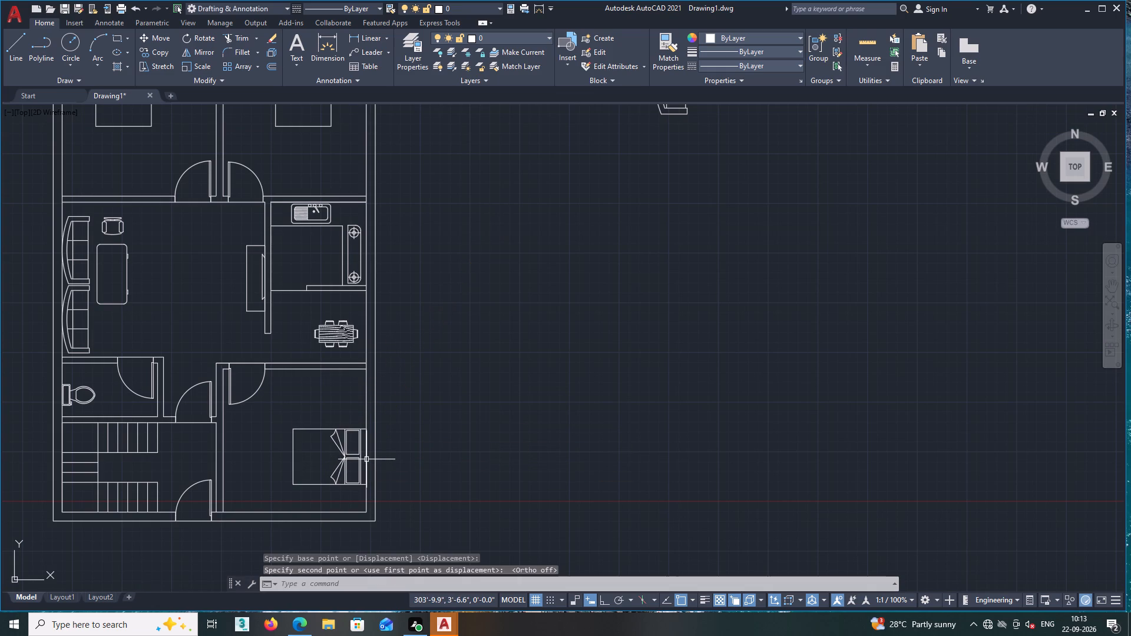
pyautogui.press('Escape')
# Copy the spare round bedside lamp by its centre to the south and north sides of the south-east bedroom's bed, beside the pillows.
pyautogui.scroll(-2, 431, 452)
pyautogui.moveTo(475, 401); pyautogui.dragTo(431, 473, button='middle')
pyautogui.scroll(2, 501, 344)
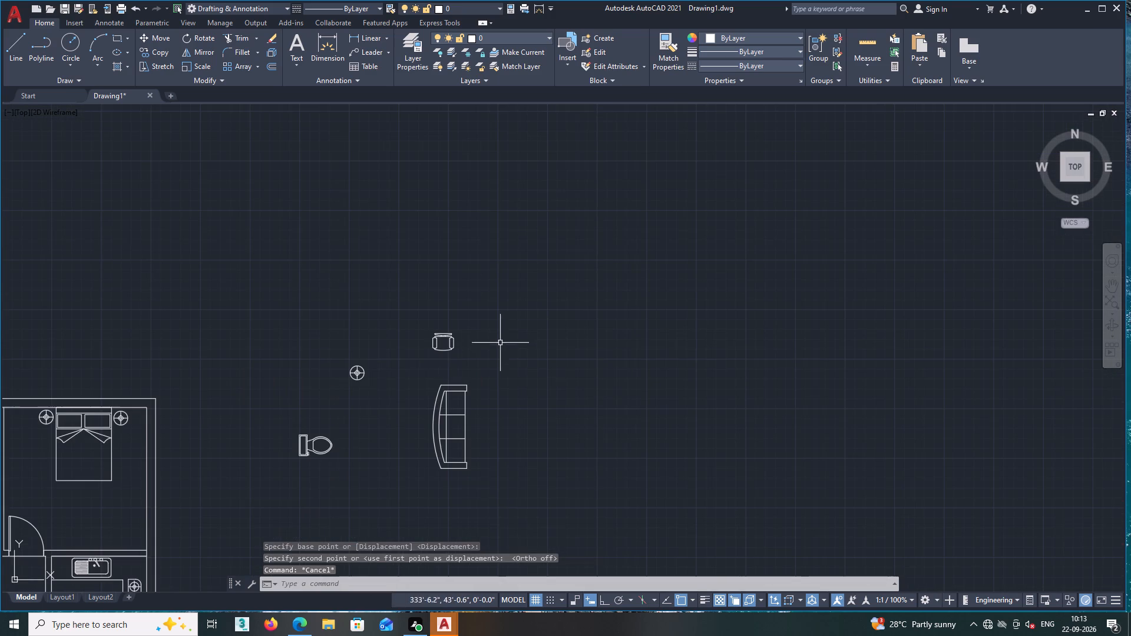
pyautogui.click(373, 389)
pyautogui.click(338, 342)
pyautogui.rightClick(349, 324)
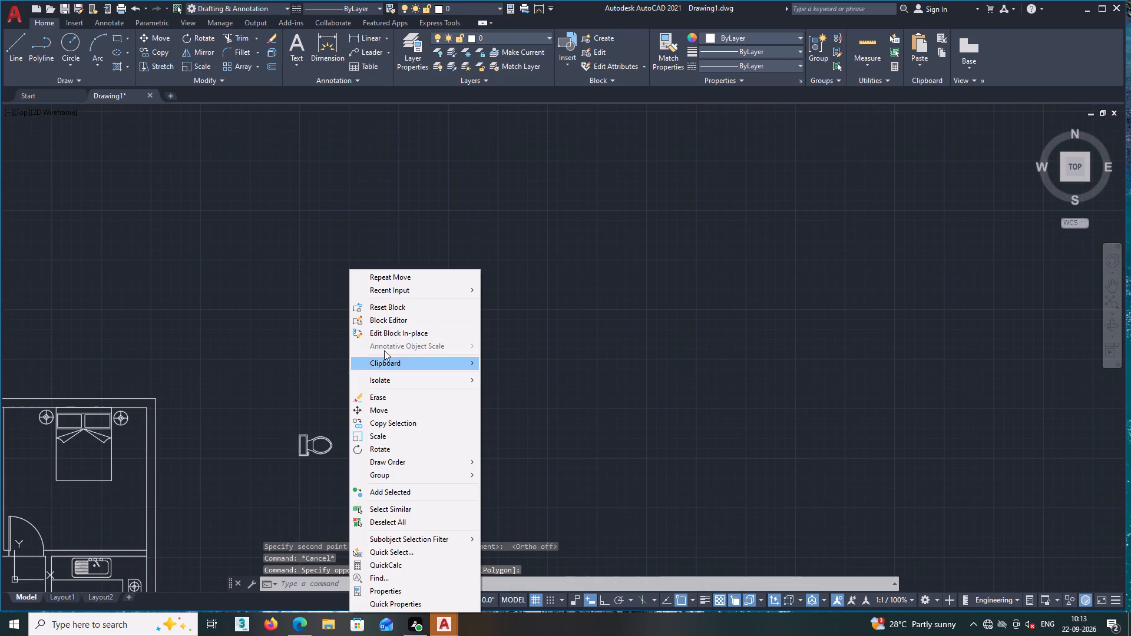
pyautogui.click(391, 420)
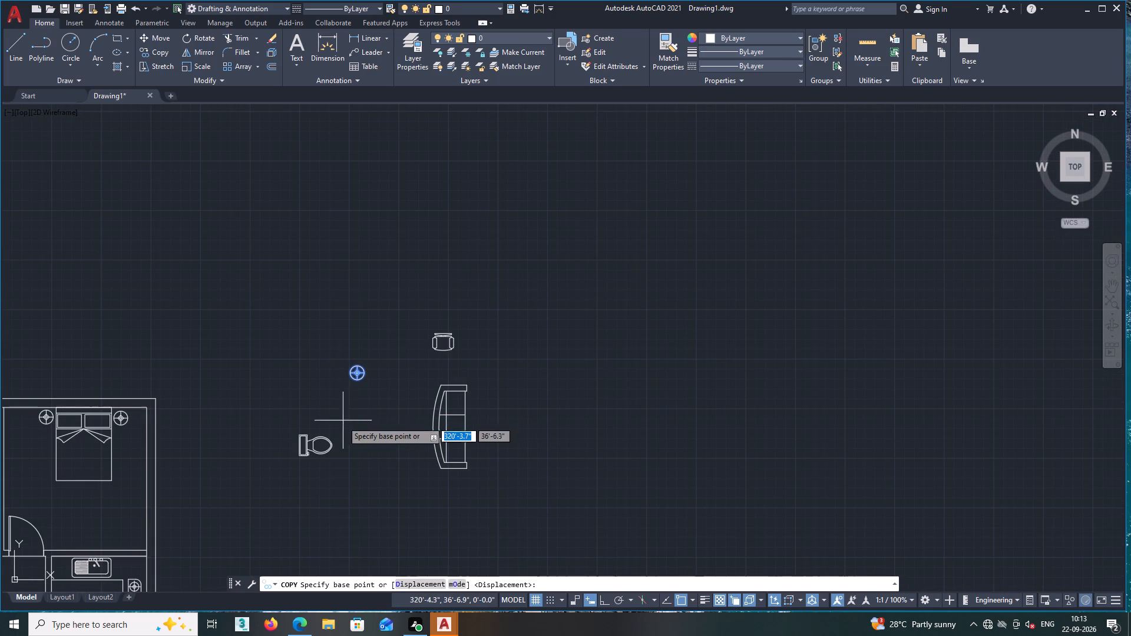
pyautogui.click(357, 373)
pyautogui.scroll(-2, 328, 432)
pyautogui.moveTo(299, 464); pyautogui.dragTo(353, 386, button='middle')
pyautogui.moveTo(302, 516); pyautogui.dragTo(315, 473, button='middle')
pyautogui.scroll(3, 314, 481)
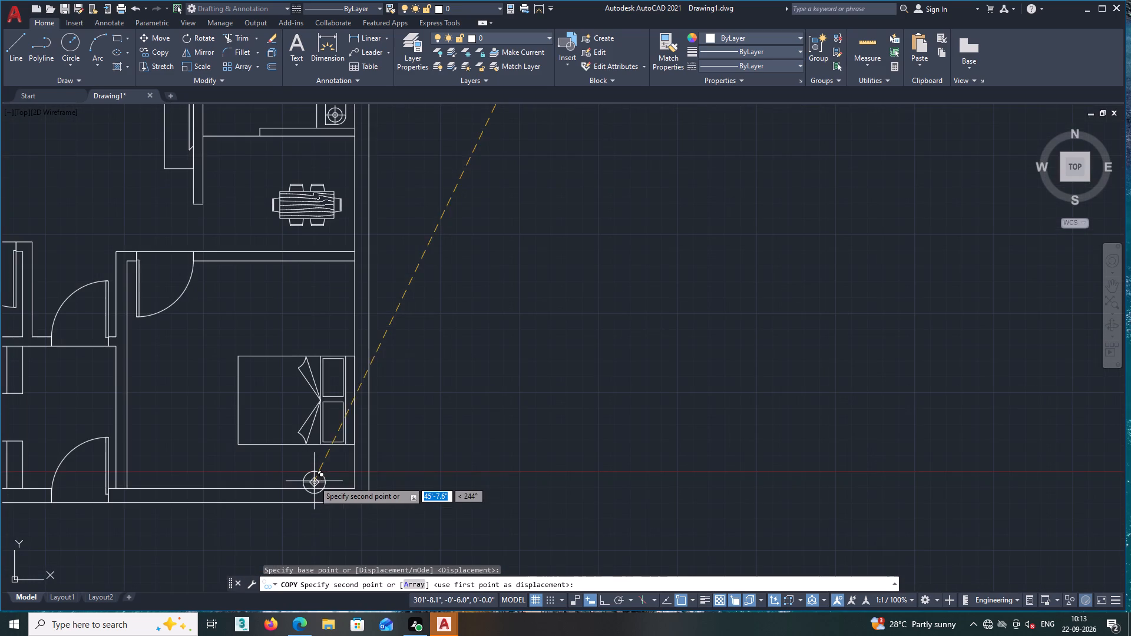
pyautogui.click(337, 459)
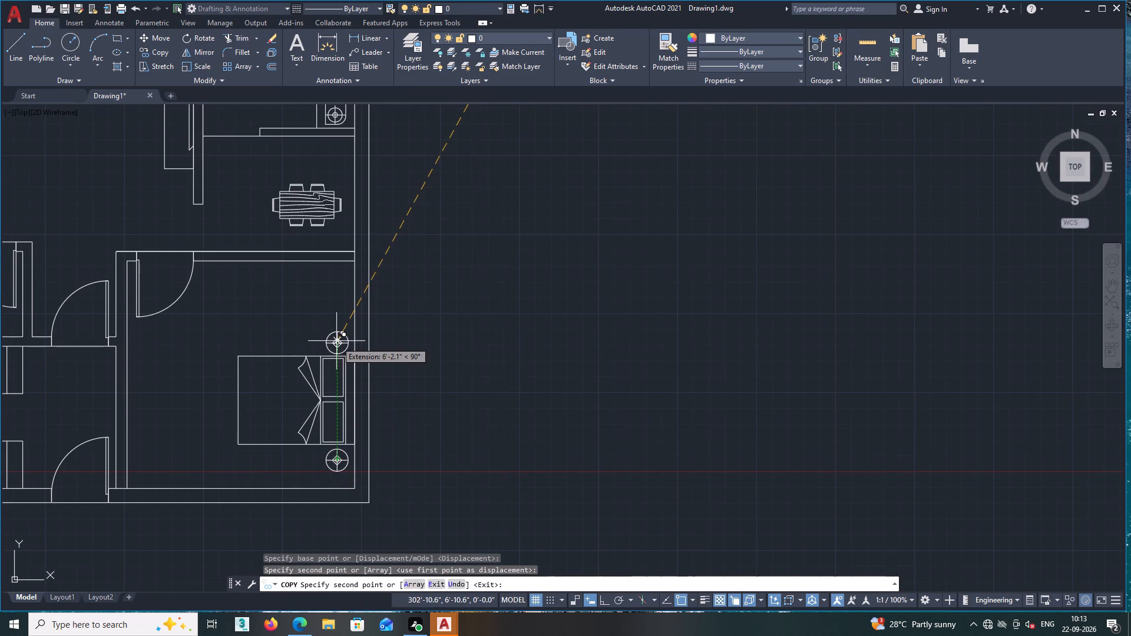
pyautogui.click(336, 340)
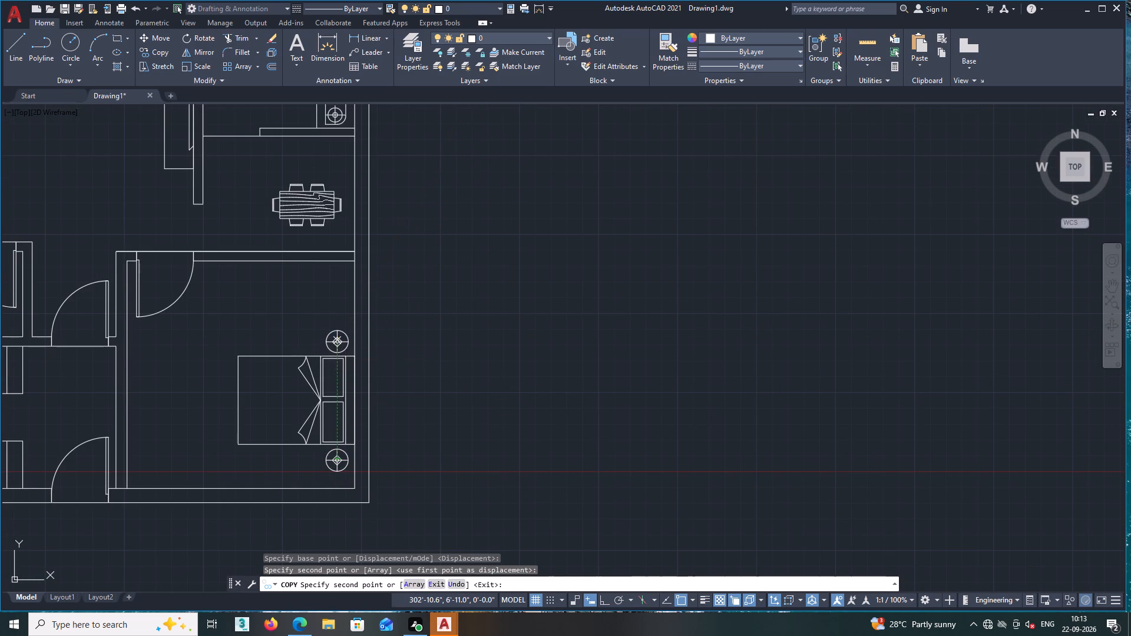
pyautogui.press('Escape')
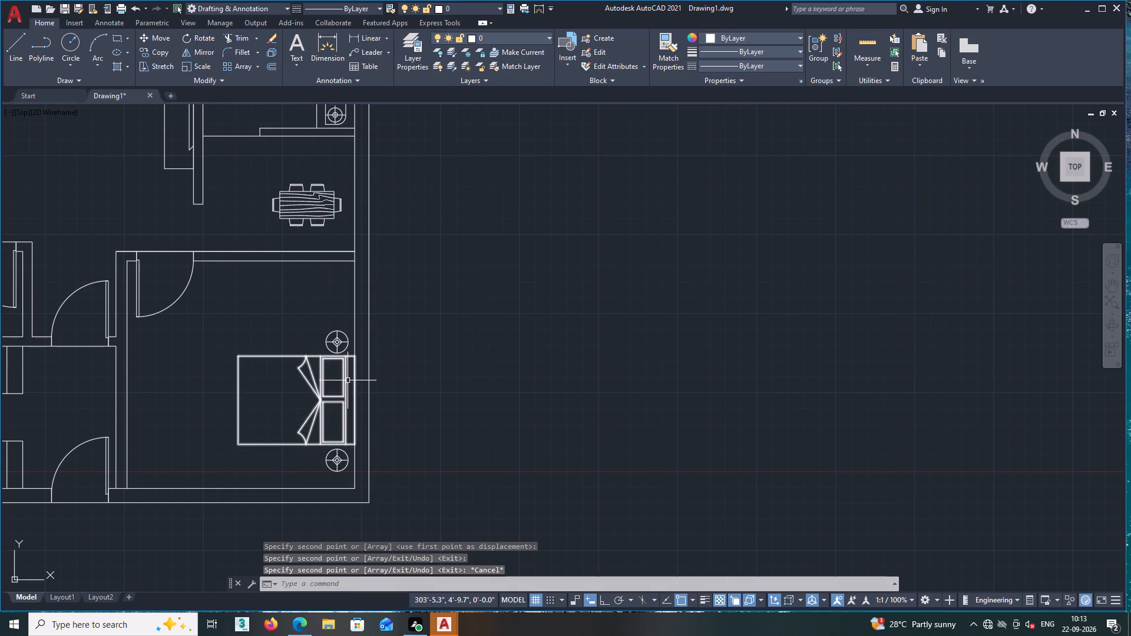
# Delete the leftover spare toilet, round lamp, armchair and sofa blocks outside the plan.
pyautogui.moveTo(348, 381); pyautogui.dragTo(382, 451, button='middle')
pyautogui.scroll(-2, 387, 420)
pyautogui.moveTo(382, 409); pyautogui.dragTo(384, 430, button='middle')
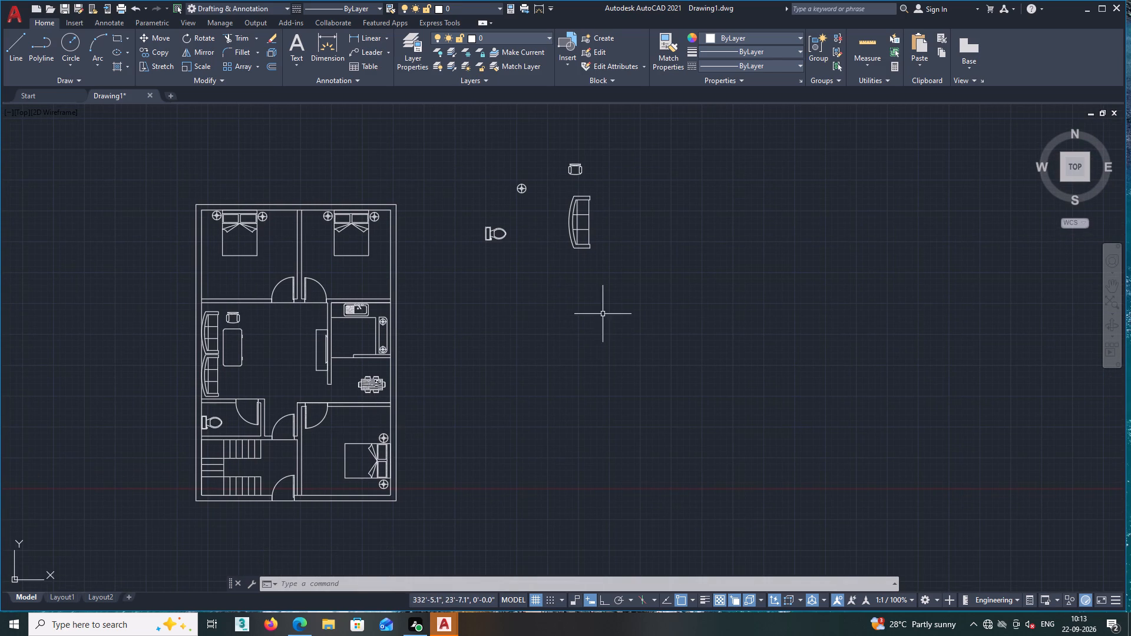
pyautogui.moveTo(603, 314); pyautogui.dragTo(581, 412, button='middle')
pyautogui.click(730, 412)
pyautogui.click(447, 185)
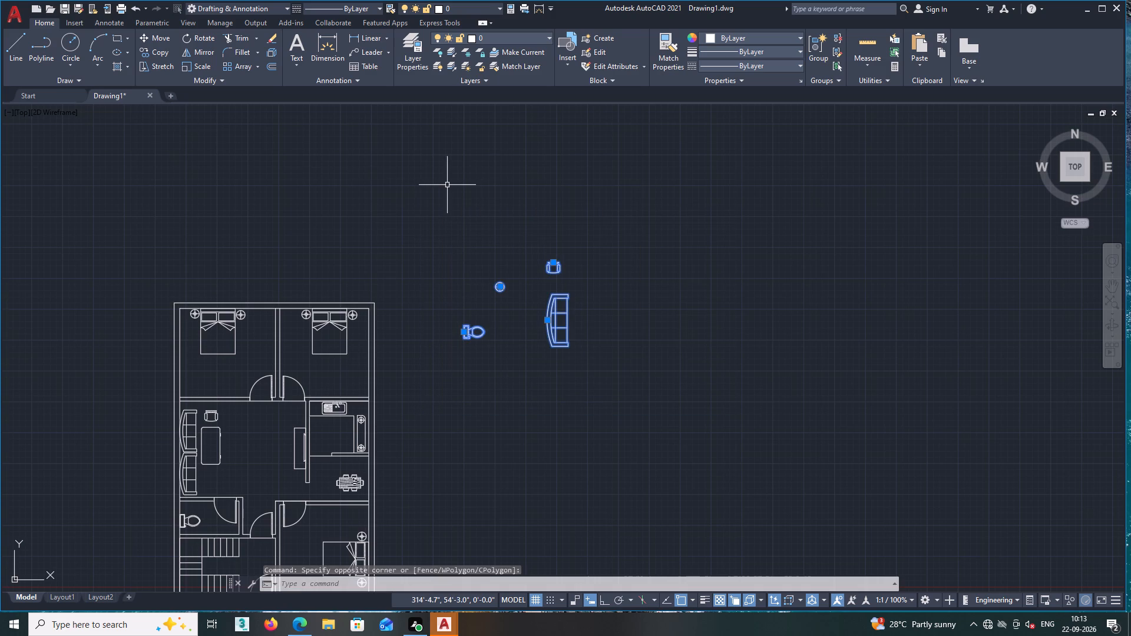
pyautogui.press('Delete')
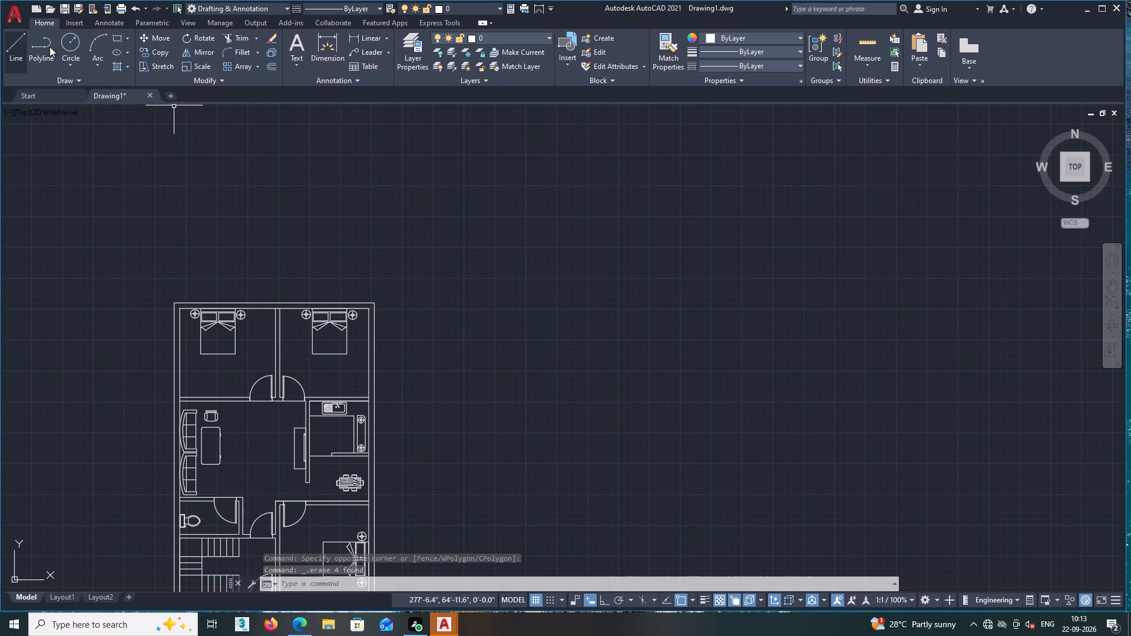
# Try to draw a rectangle from the inner north-east corner of the south-east bedroom.
pyautogui.click(118, 35)
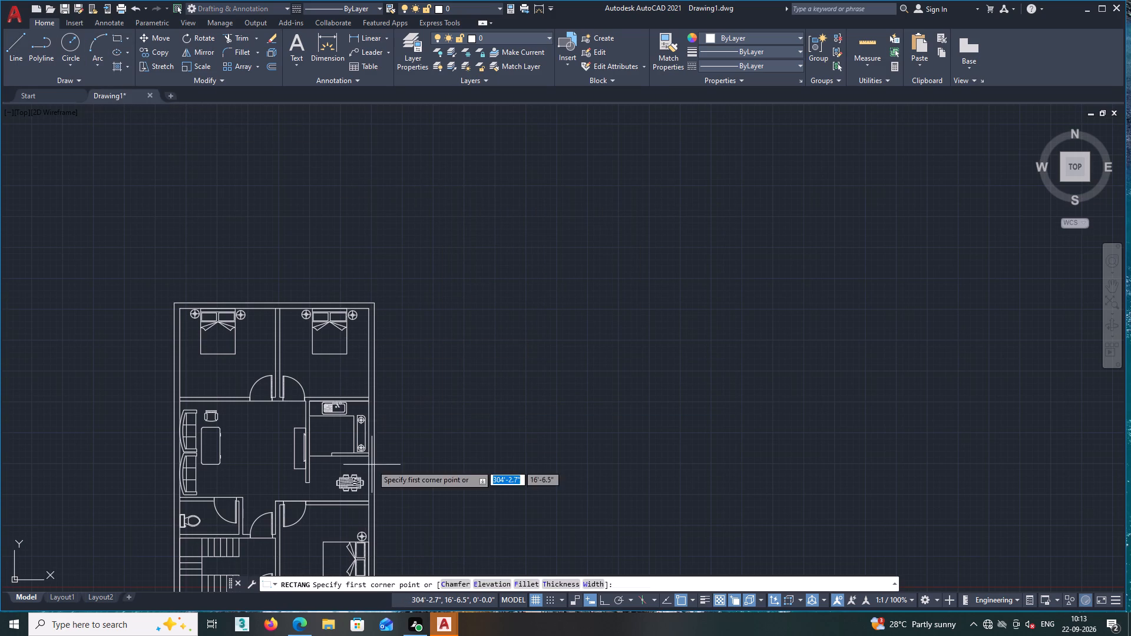
pyautogui.moveTo(371, 465); pyautogui.dragTo(365, 348, button='middle')
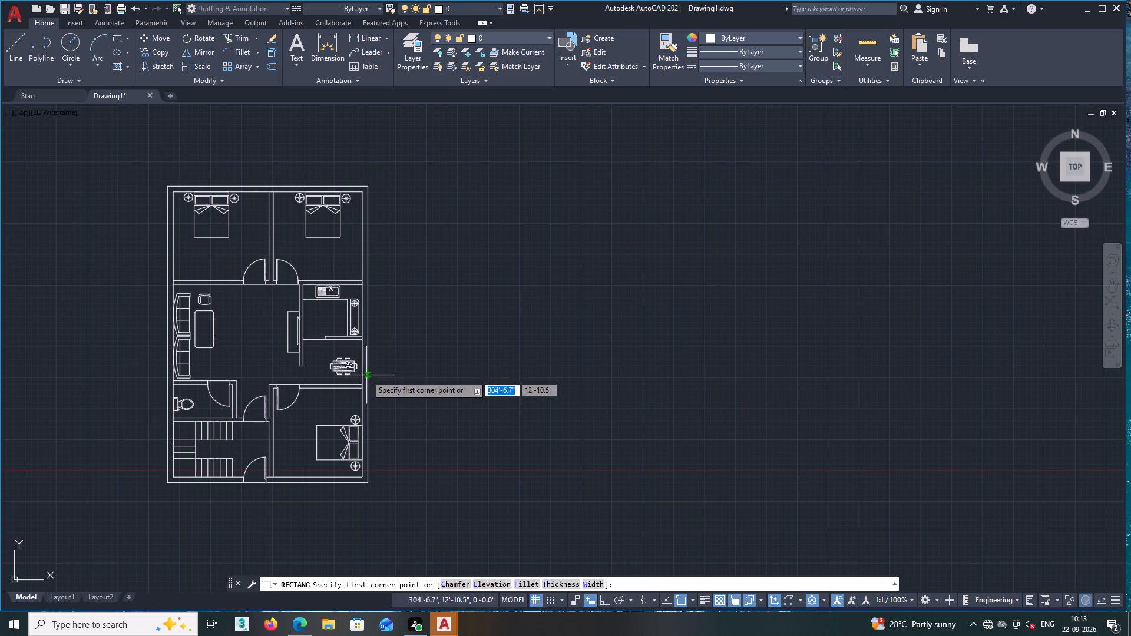
pyautogui.click(361, 389)
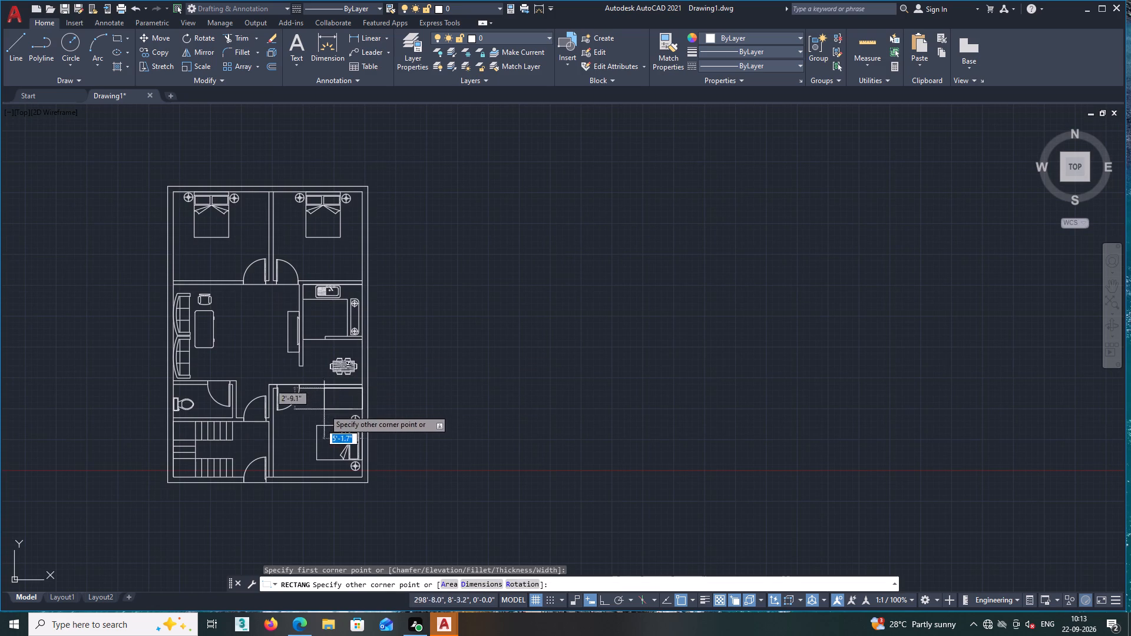
pyautogui.click(361, 388)
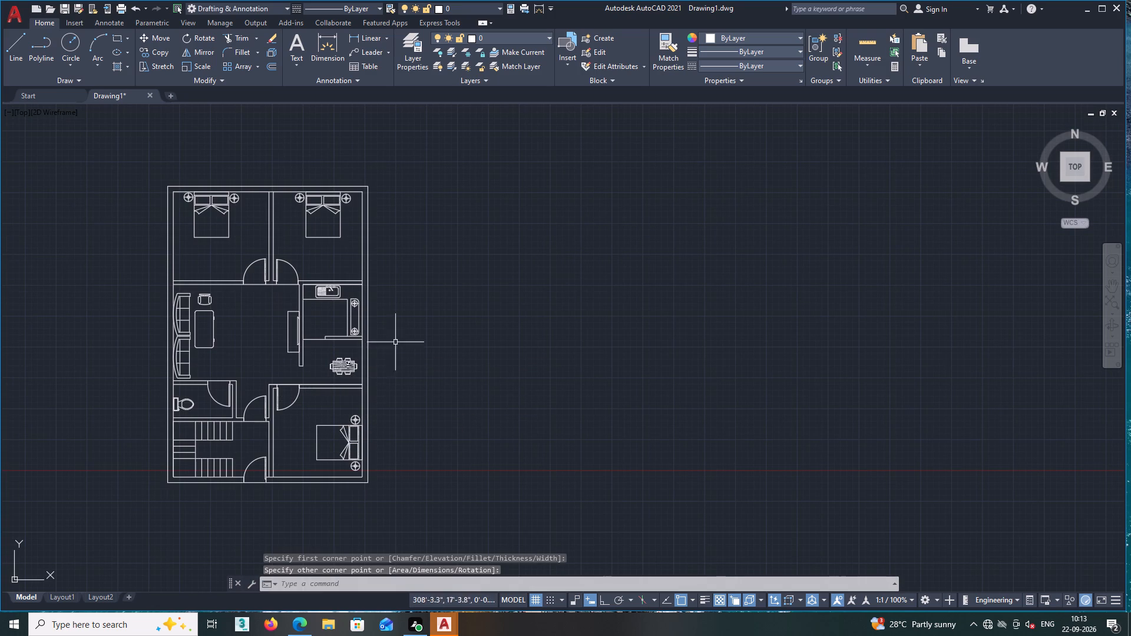
# Draw a wardrobe outline about 6'-9" by 1'-10" with Line in the south-east bedroom's north-east corner, using Ortho.
pyautogui.click(16, 39)
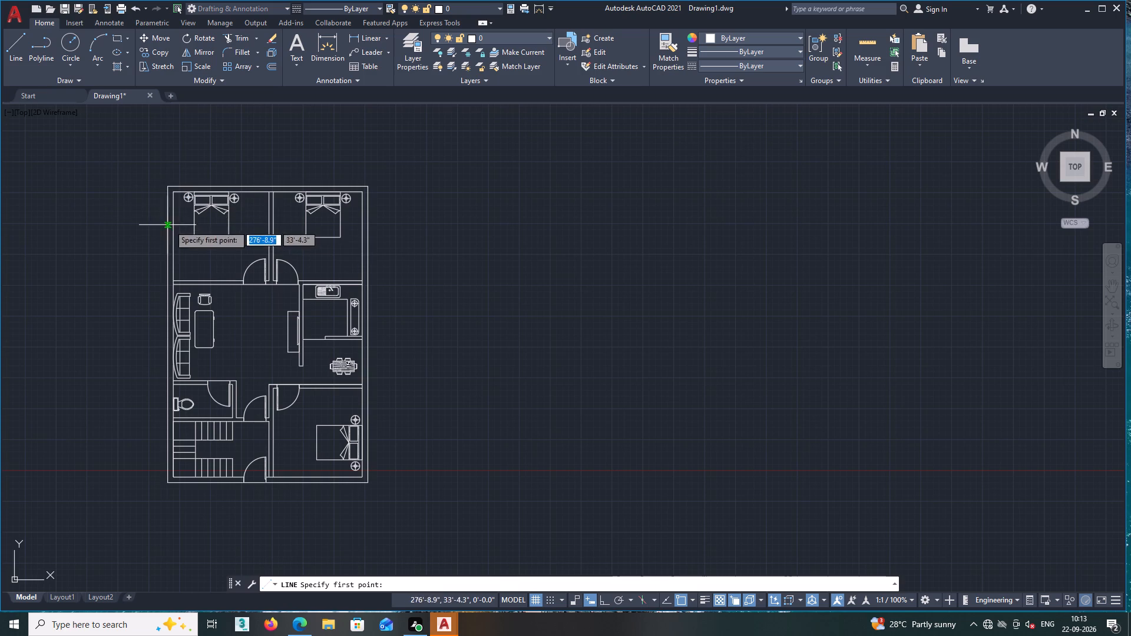
pyautogui.scroll(1, 346, 347)
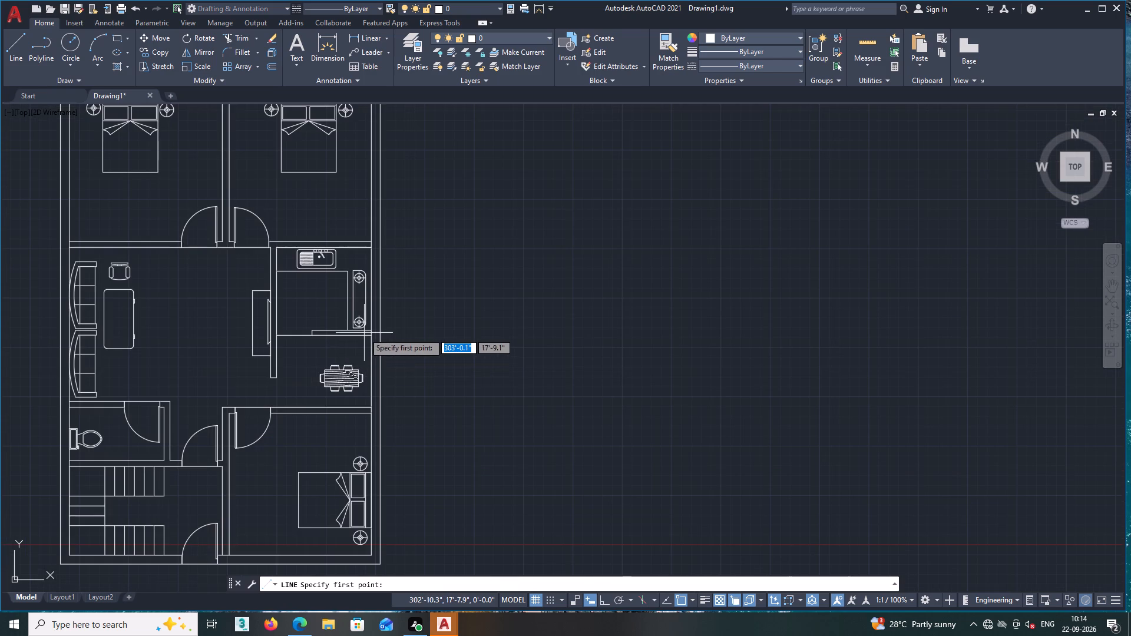
pyautogui.scroll(2, 372, 340)
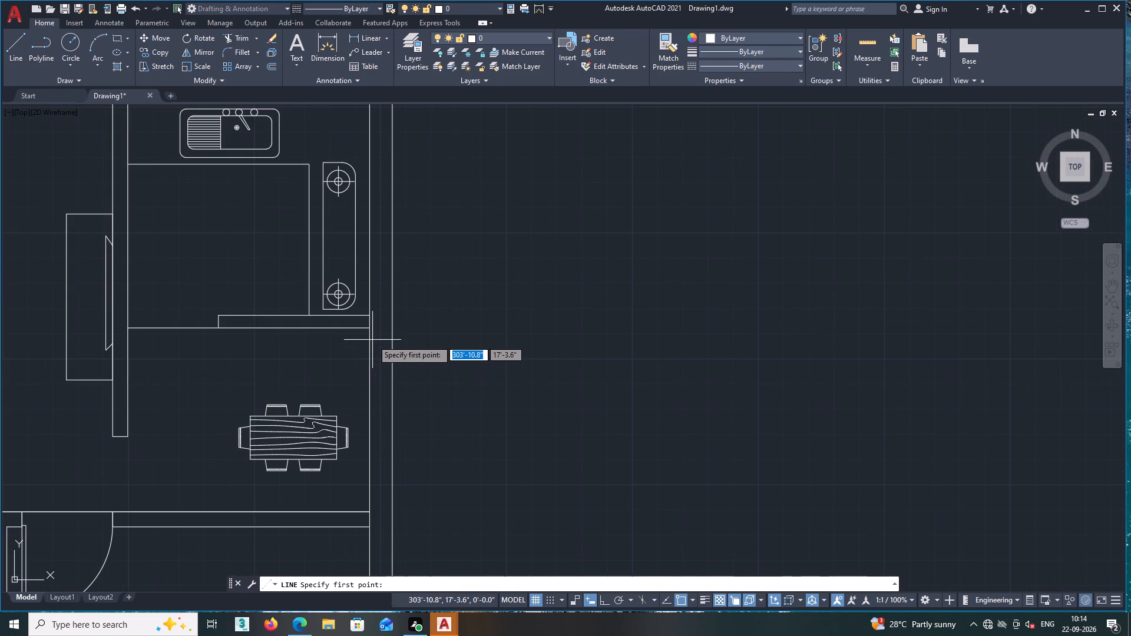
pyautogui.scroll(-3, 372, 342)
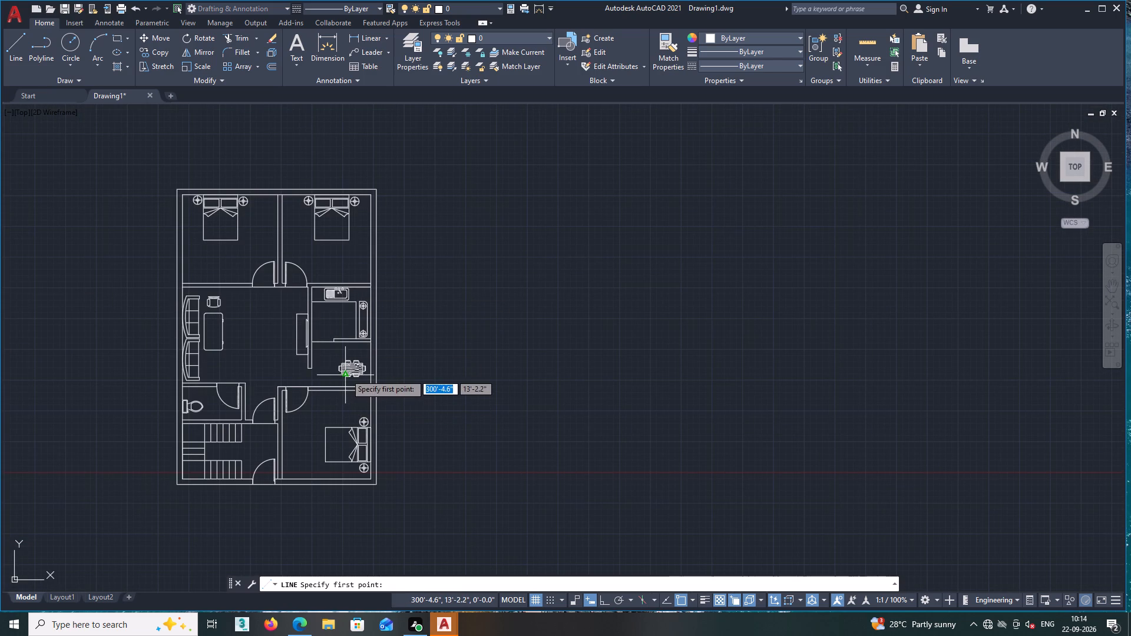
pyautogui.moveTo(346, 374); pyautogui.dragTo(404, 365, button='middle')
pyautogui.scroll(1, 434, 392)
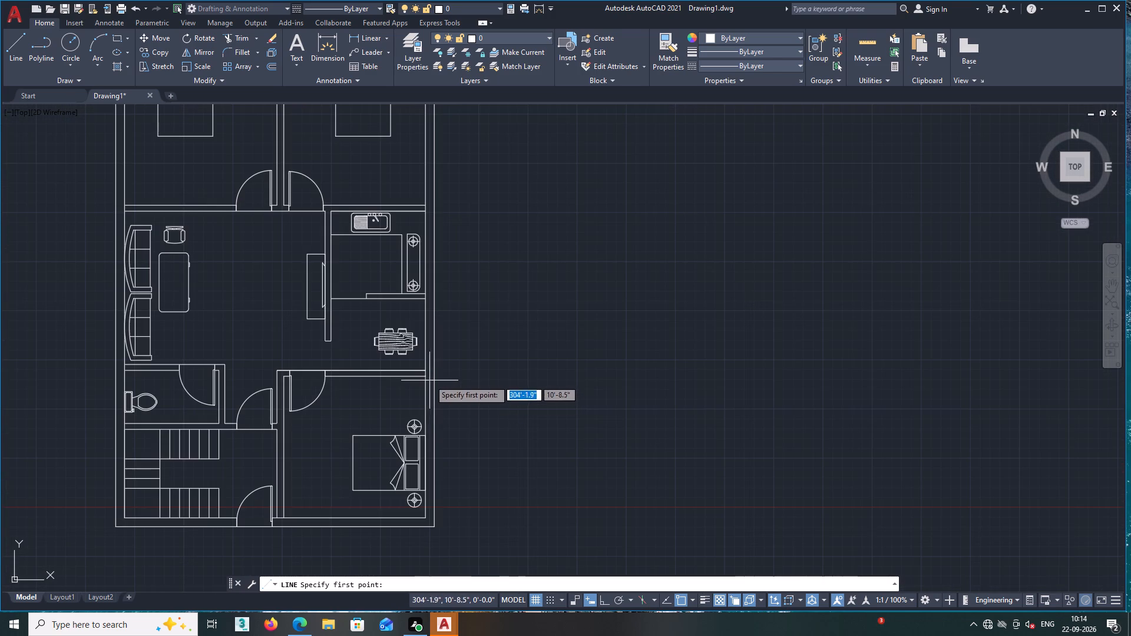
pyautogui.click(425, 377)
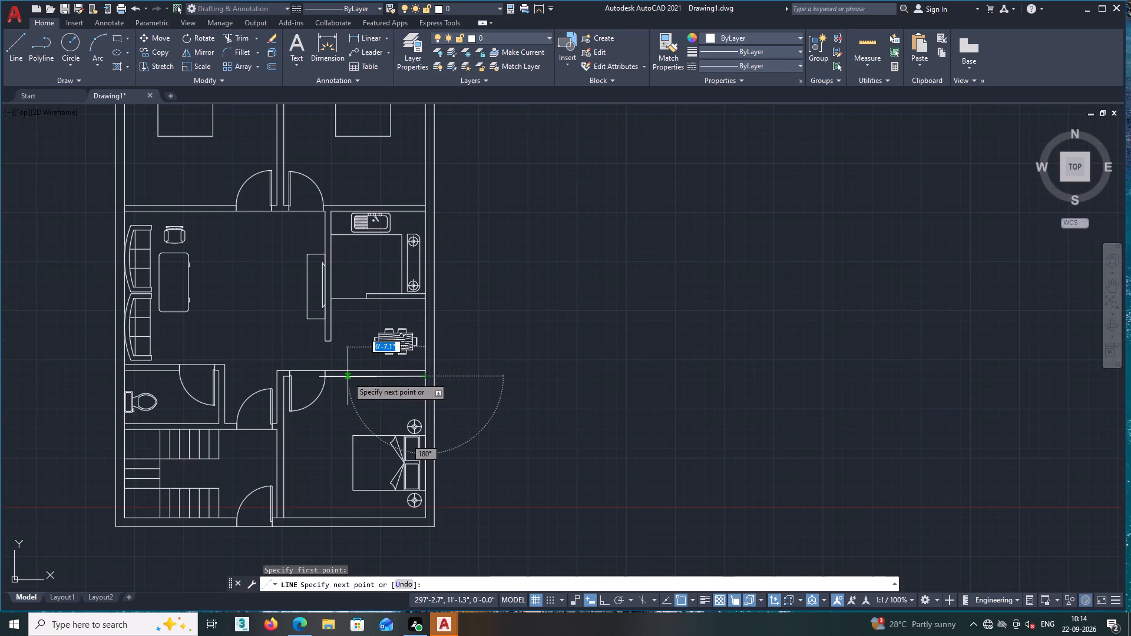
pyautogui.press('F8')
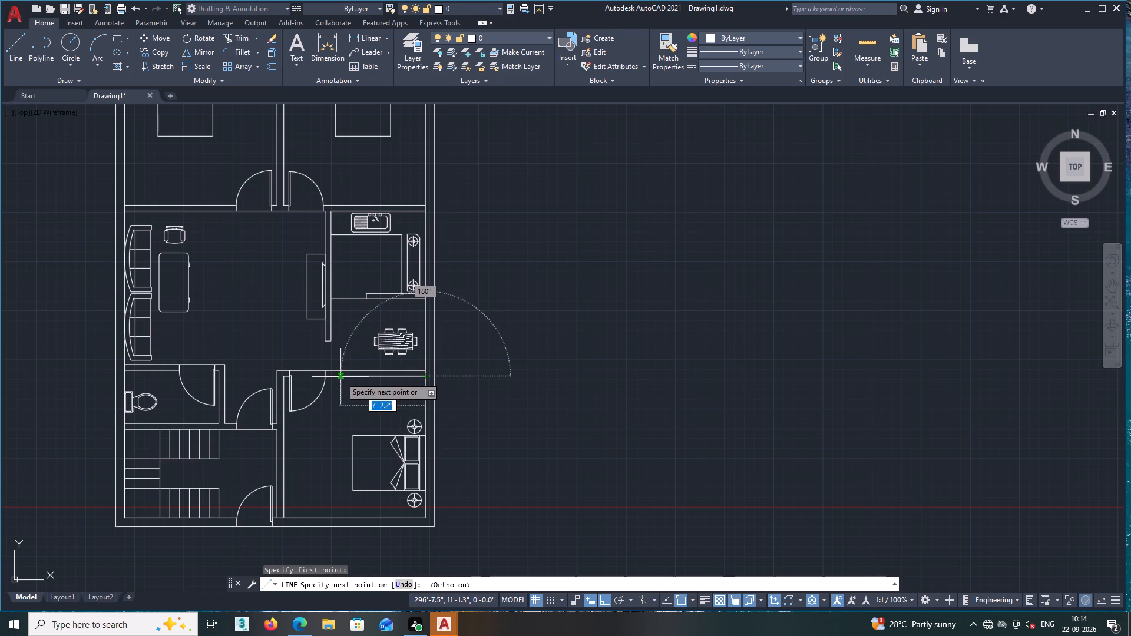
pyautogui.click(345, 377)
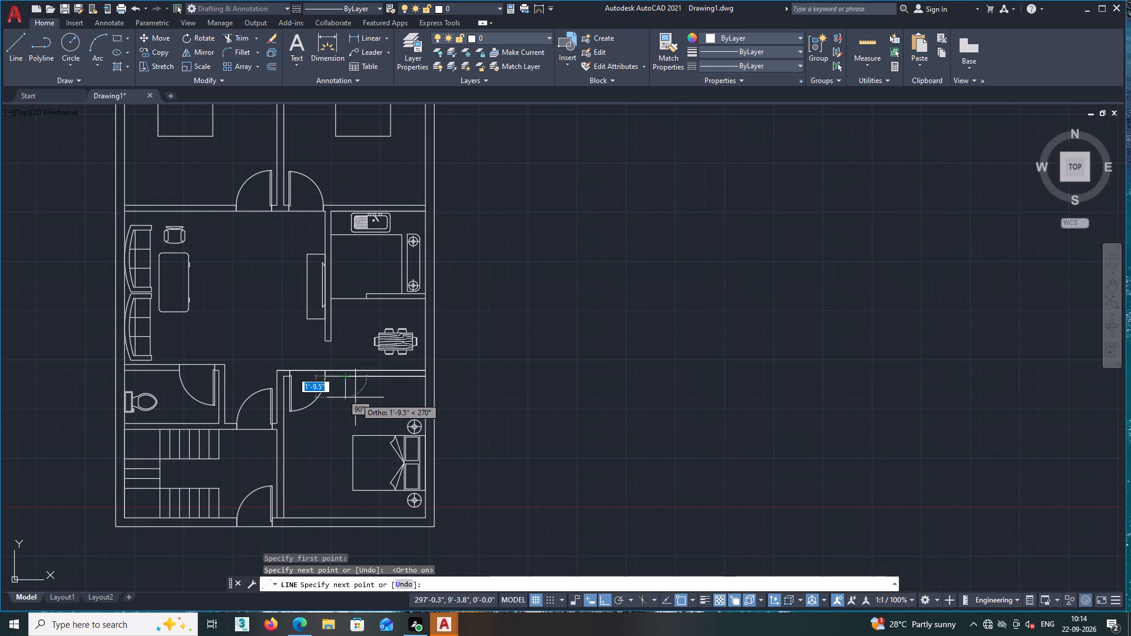
pyautogui.click(355, 398)
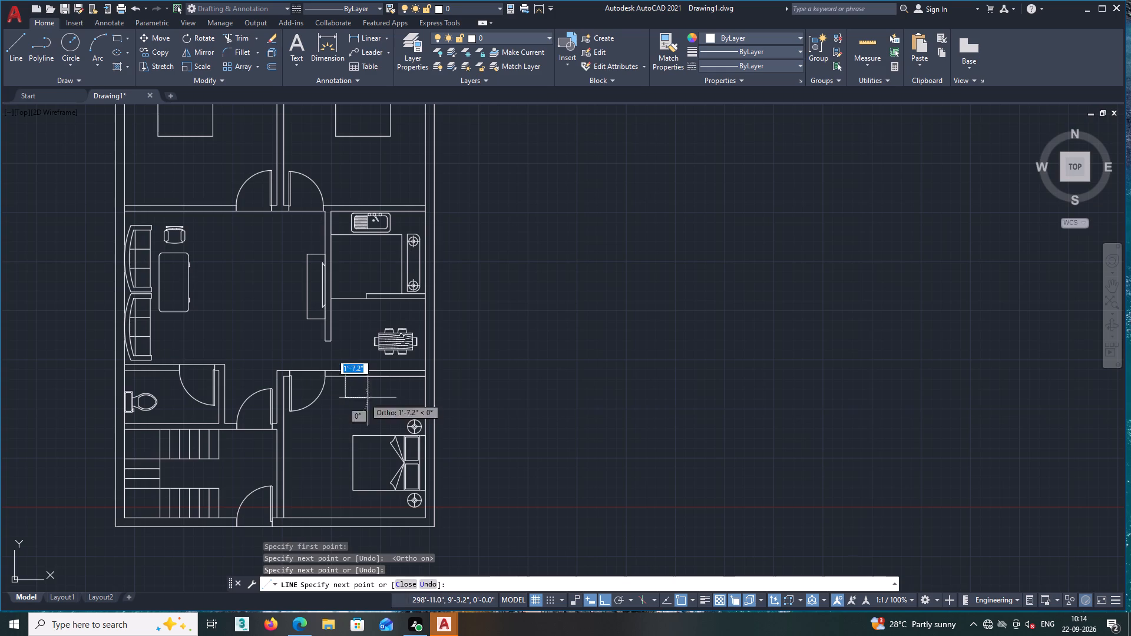
pyautogui.click(425, 399)
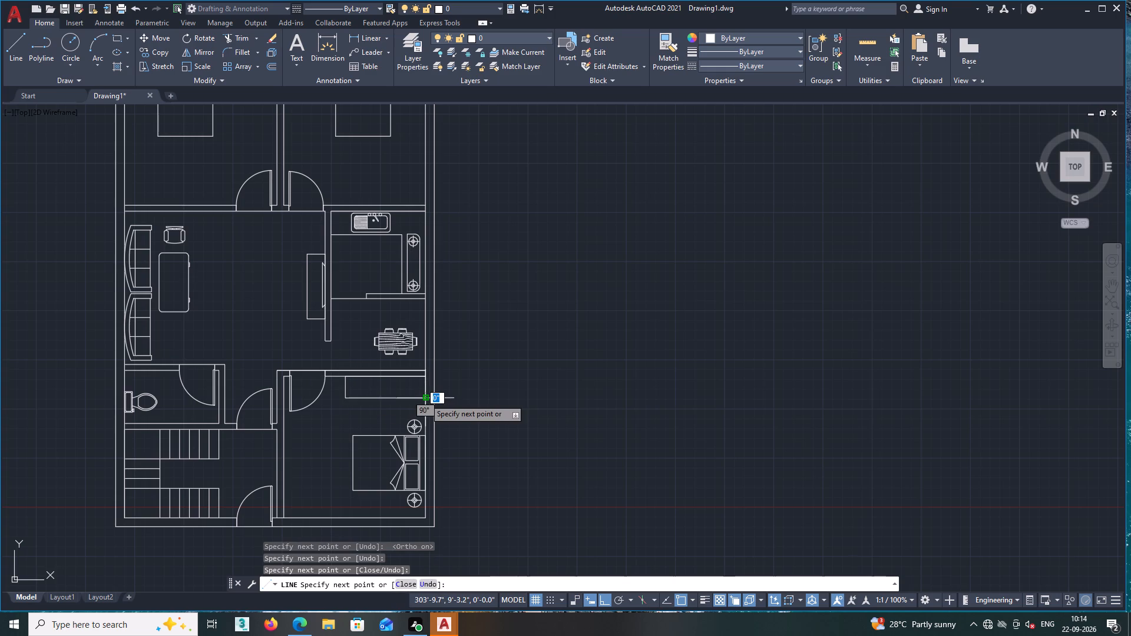
pyautogui.press('Escape')
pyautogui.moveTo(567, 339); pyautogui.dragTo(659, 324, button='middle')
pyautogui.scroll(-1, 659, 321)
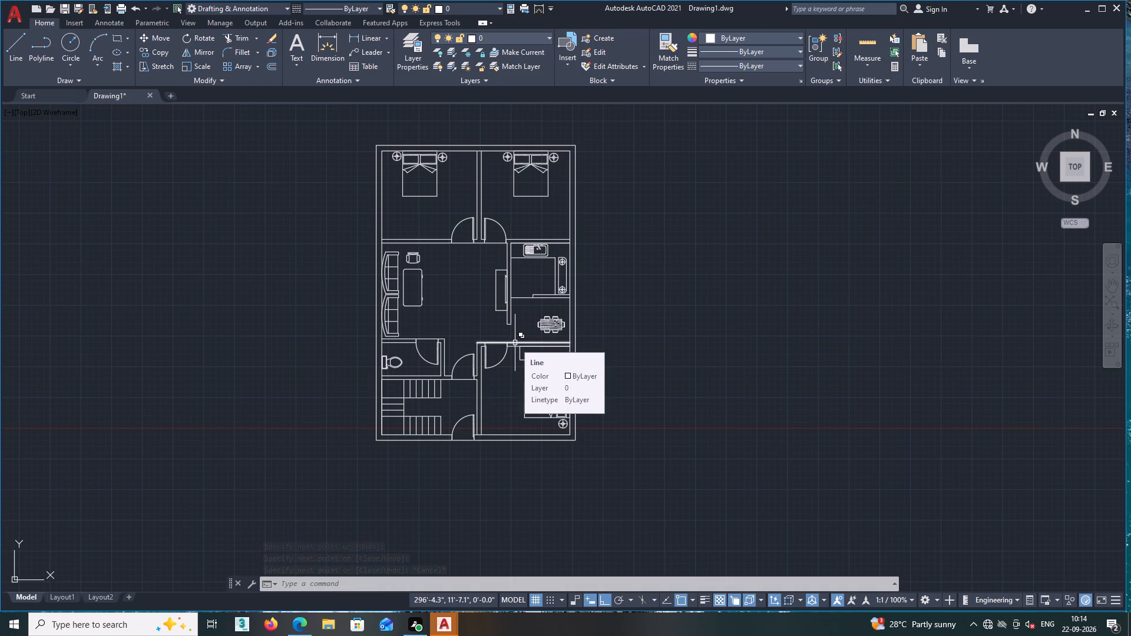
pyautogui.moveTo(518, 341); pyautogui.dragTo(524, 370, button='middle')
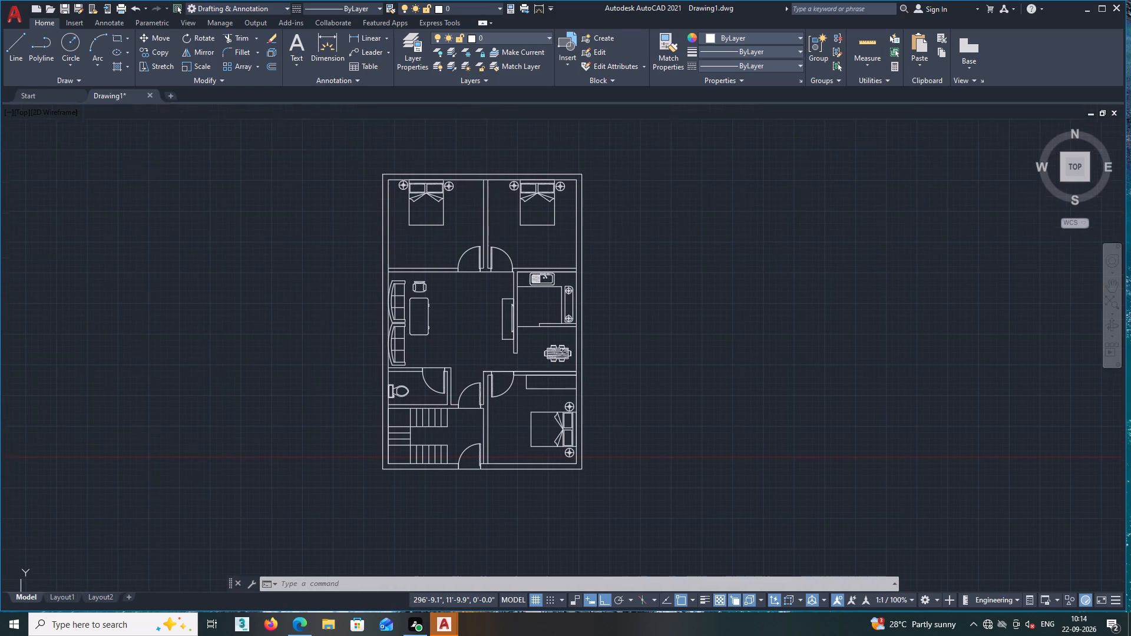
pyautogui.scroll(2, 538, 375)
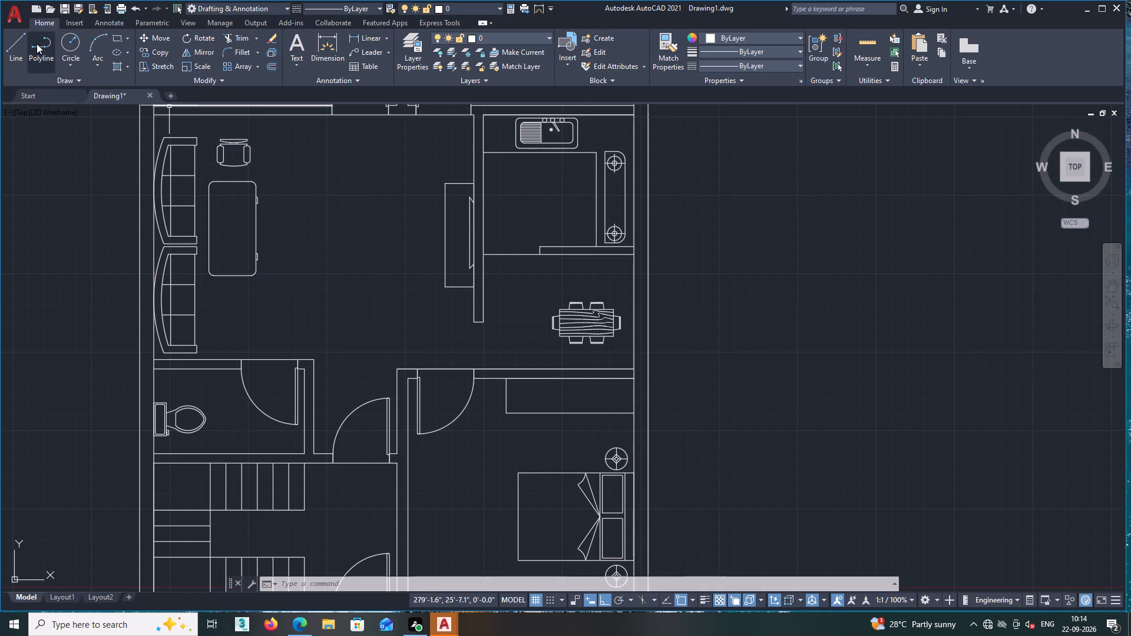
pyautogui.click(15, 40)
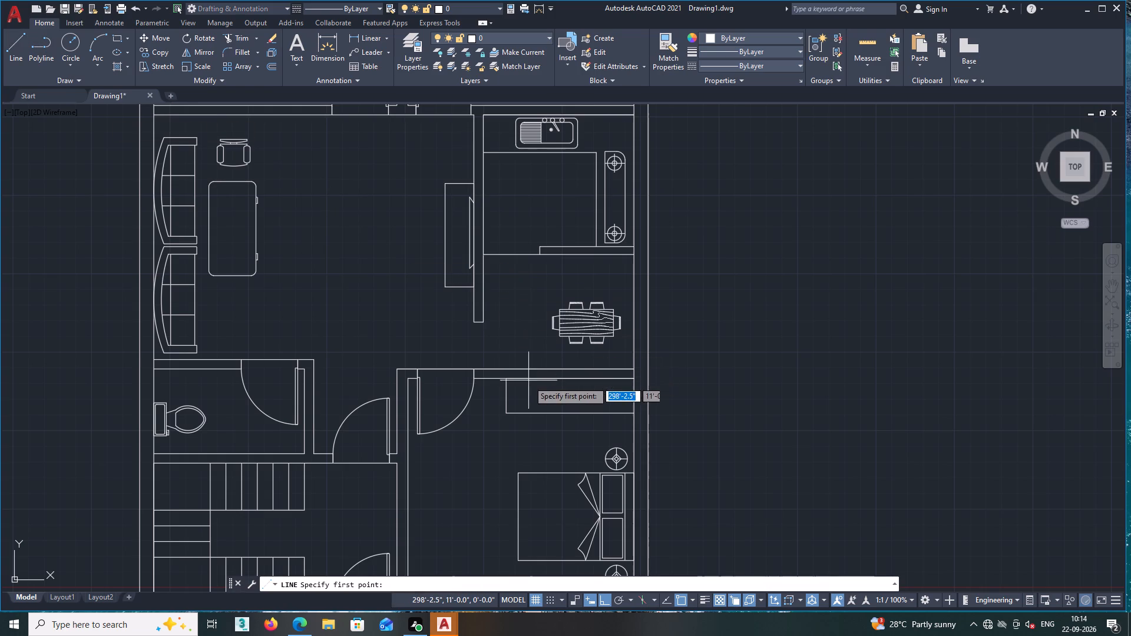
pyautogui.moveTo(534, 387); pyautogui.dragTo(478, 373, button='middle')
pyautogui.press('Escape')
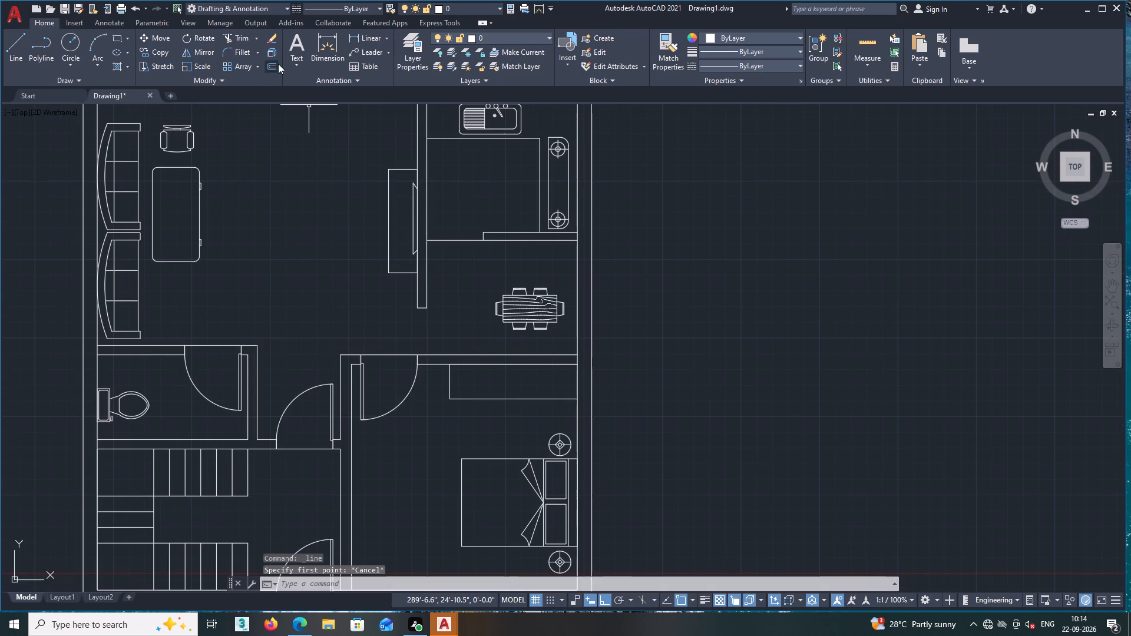
# Offset the wardrobe's back line successively southward at about 3" spacing, adding six parallel lines inside the outline.
pyautogui.doubleClick(270, 64)
pyautogui.scroll(1, 476, 372)
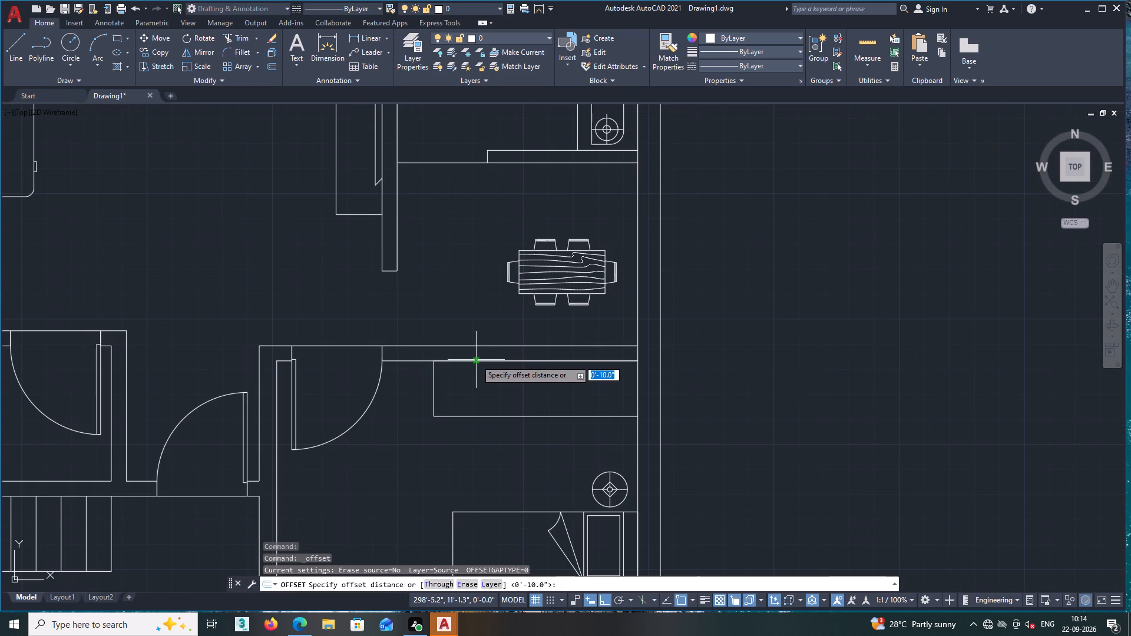
pyautogui.click(476, 360)
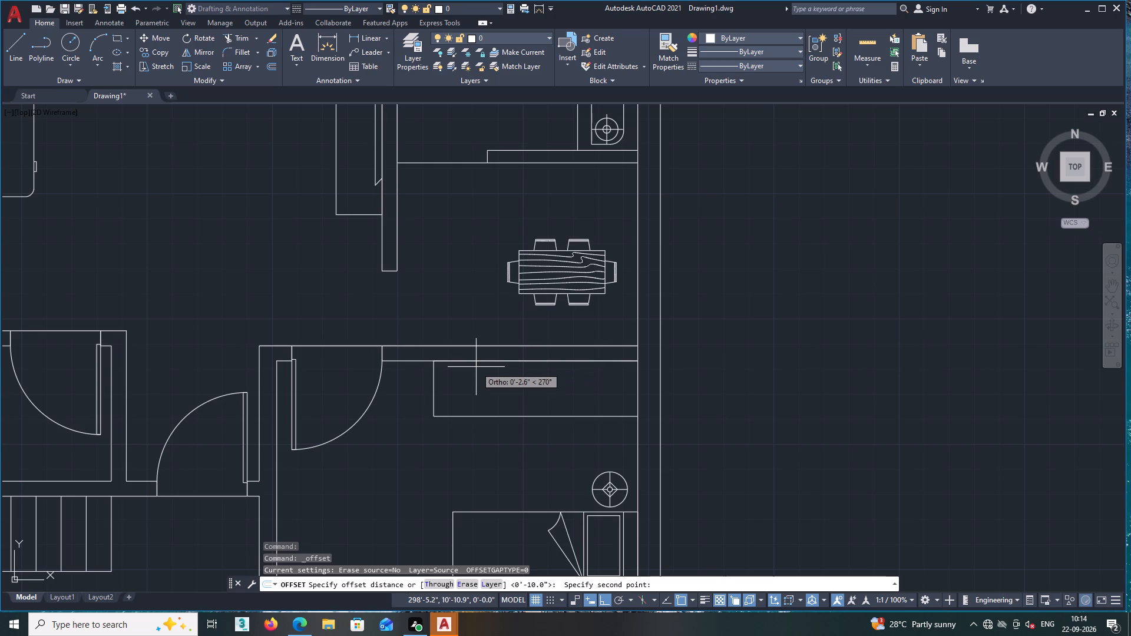
pyautogui.click(476, 369)
pyautogui.click(477, 362)
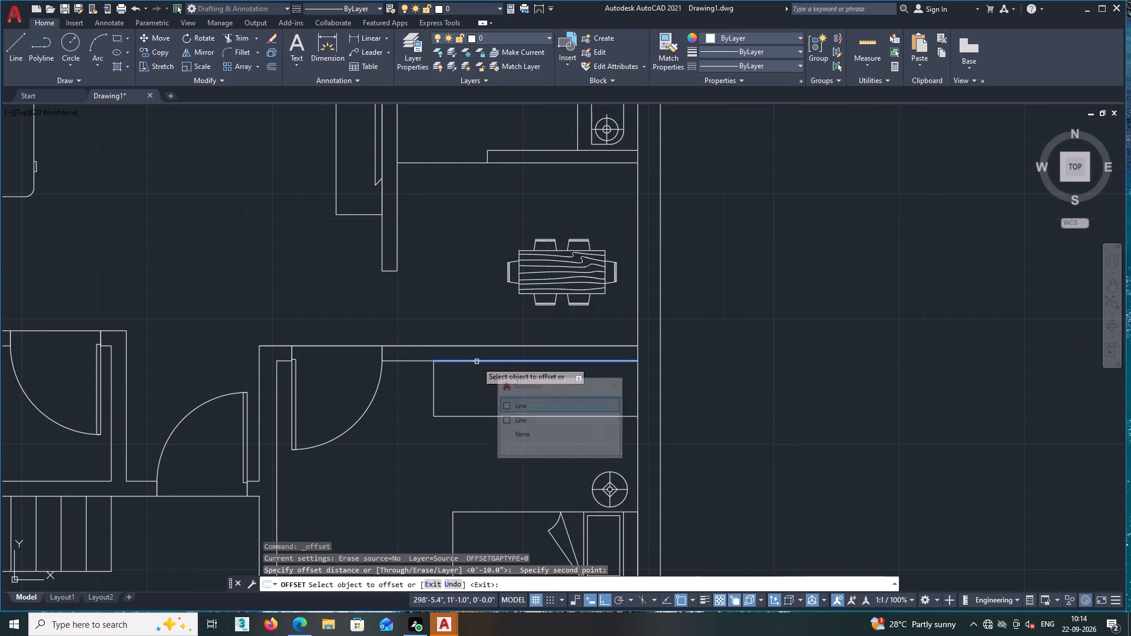
pyautogui.click(477, 368)
pyautogui.click(477, 370)
pyautogui.click(477, 379)
pyautogui.click(477, 376)
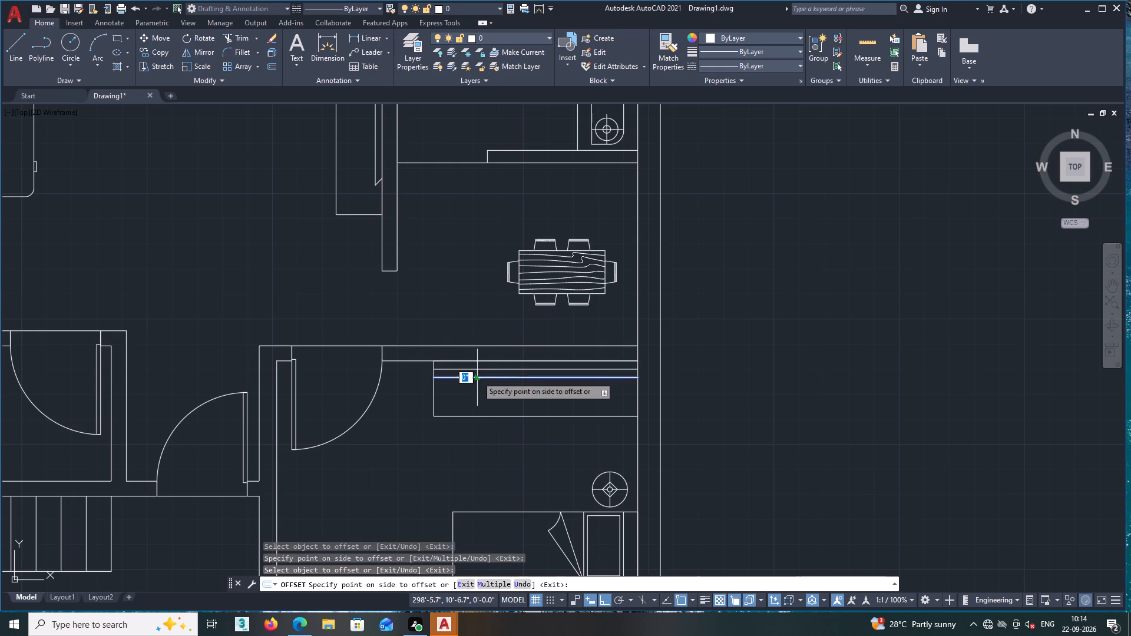
pyautogui.click(479, 385)
pyautogui.click(479, 386)
pyautogui.click(482, 400)
pyautogui.click(481, 394)
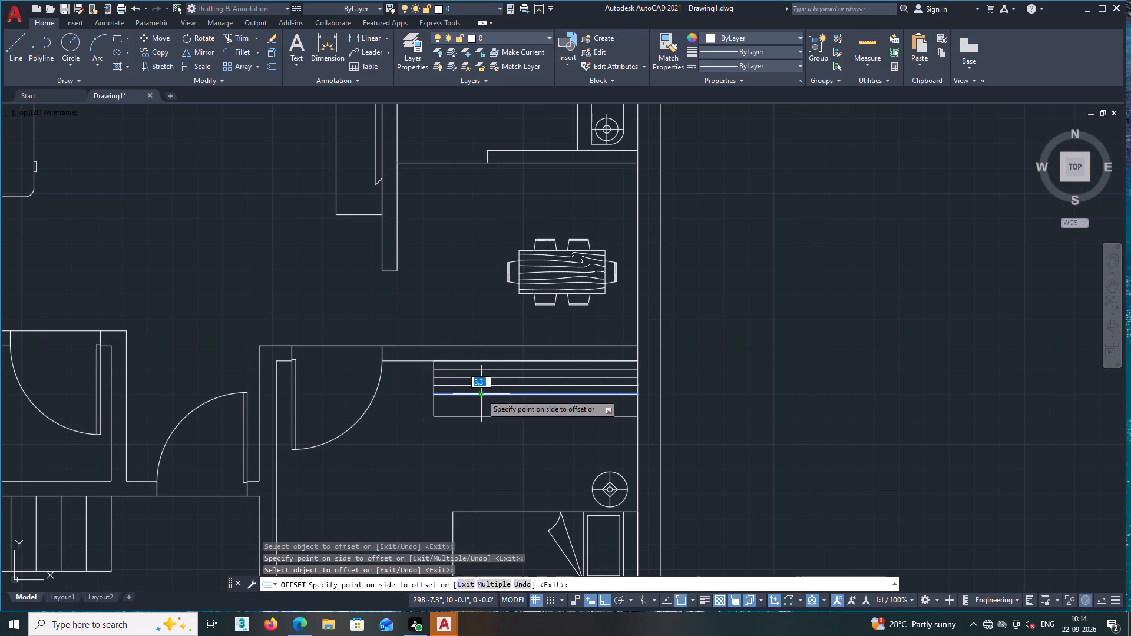
pyautogui.doubleClick(482, 405)
pyautogui.click(482, 403)
pyautogui.doubleClick(483, 409)
pyautogui.press('Escape')
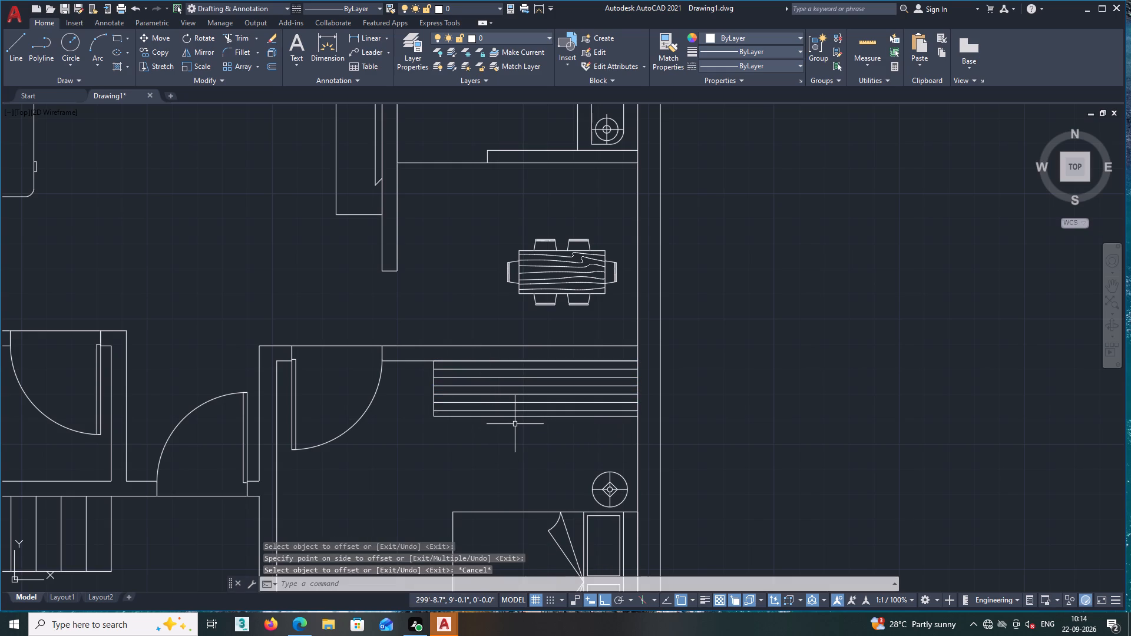
# Draw a short diagonal line about 3.4" long across the wardrobe's first inner line near its west end, with Ortho off.
pyautogui.middleClick(547, 410)
pyautogui.click(19, 35)
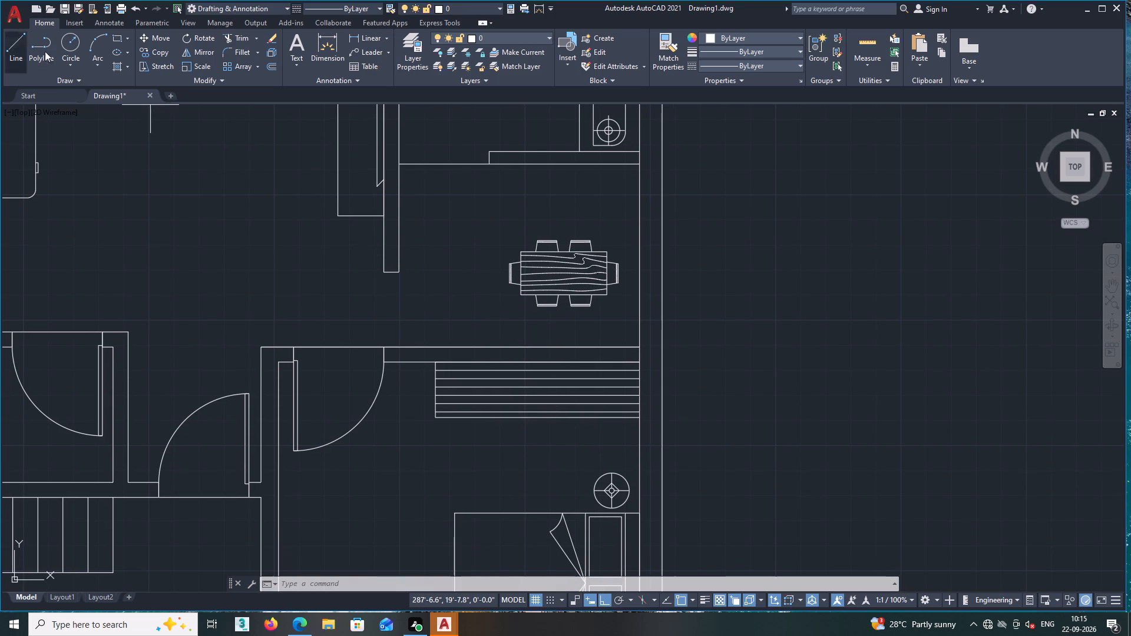
pyautogui.scroll(3, 454, 384)
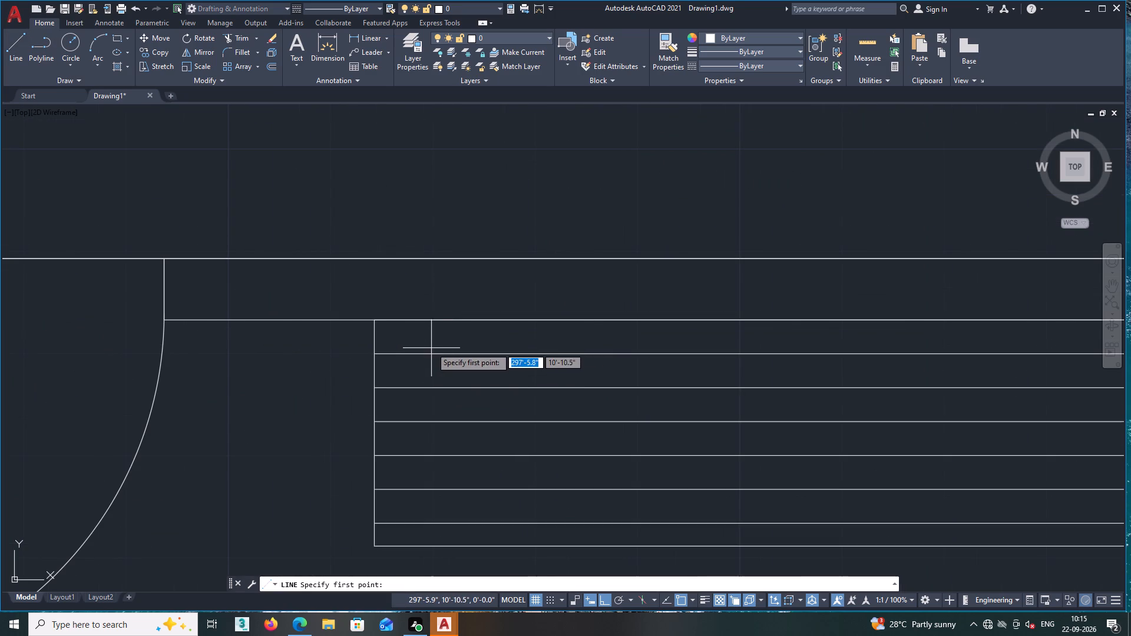
pyautogui.click(422, 344)
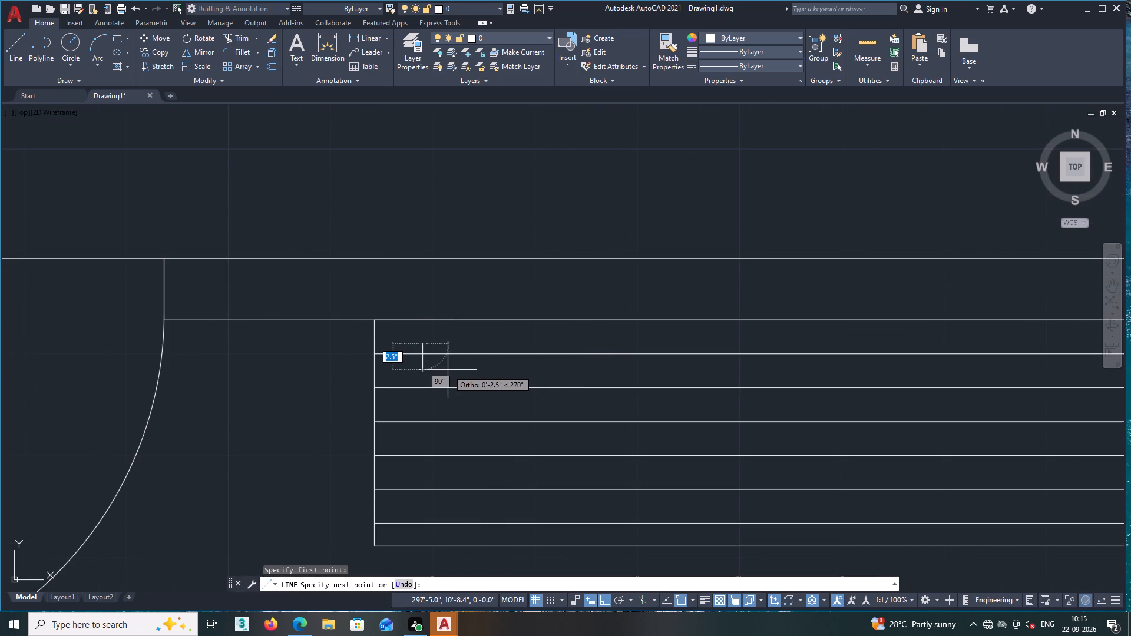
pyautogui.press('F8')
pyautogui.click(445, 370)
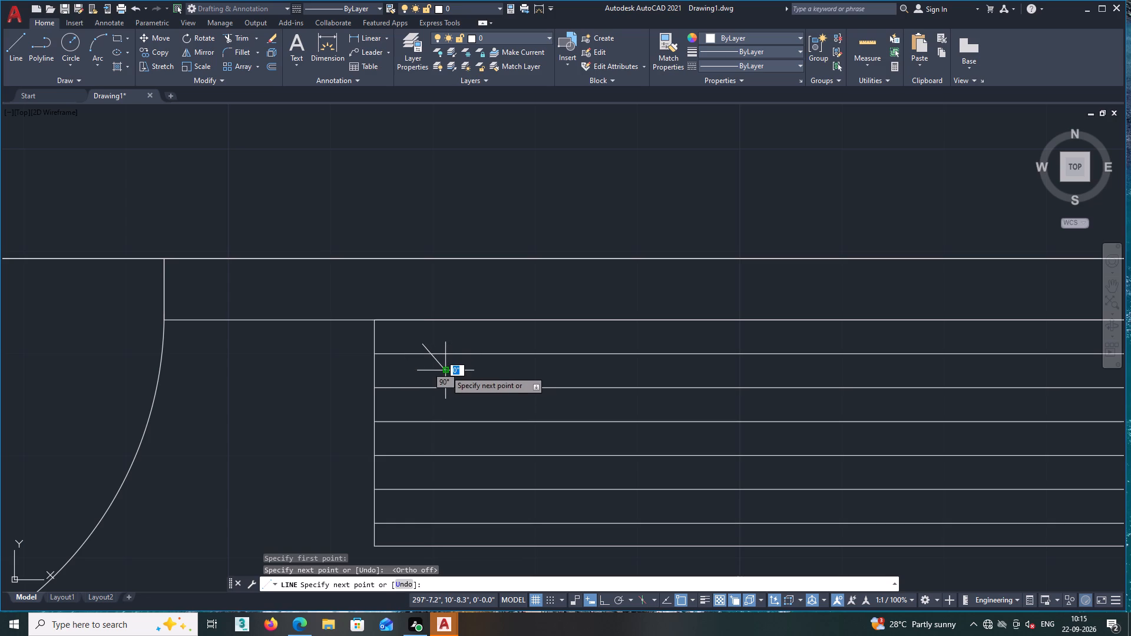
pyautogui.press('space')
# Draw two shorter roughly parallel diagonal lines, one on each side of the first diagonal stroke in the wardrobe.
pyautogui.press('space')
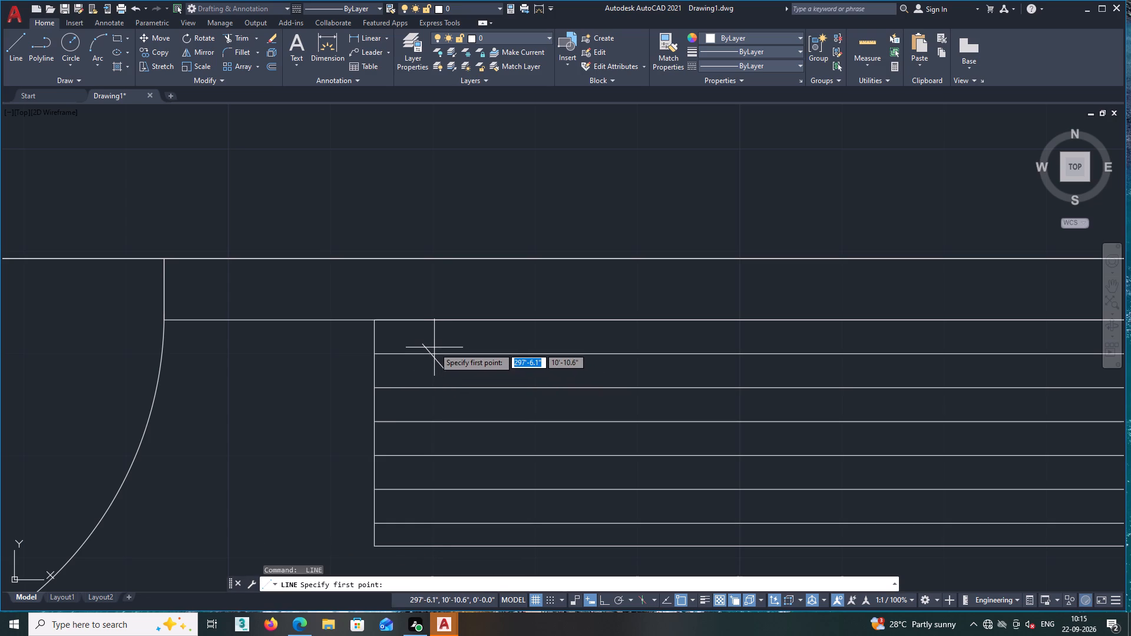
pyautogui.click(432, 347)
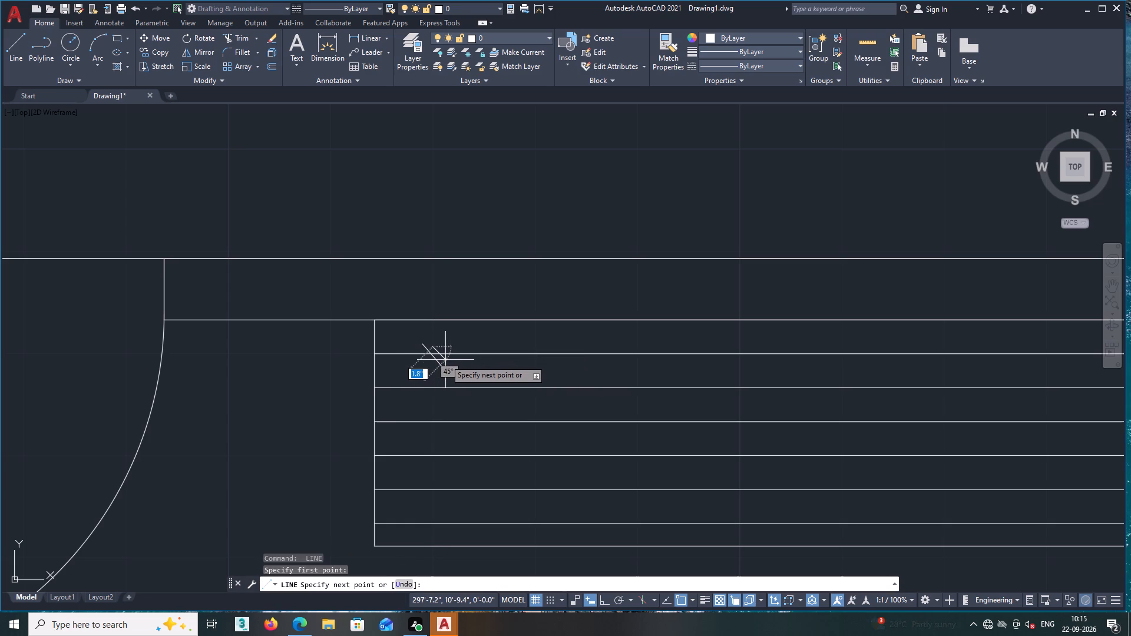
pyautogui.press('F8')
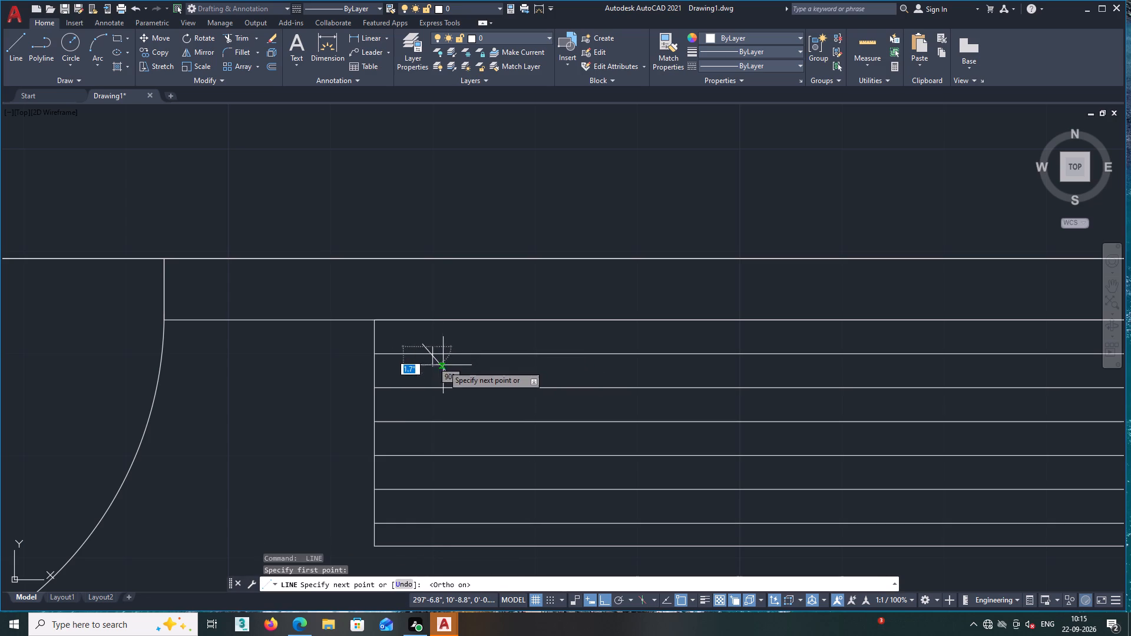
pyautogui.press('F8')
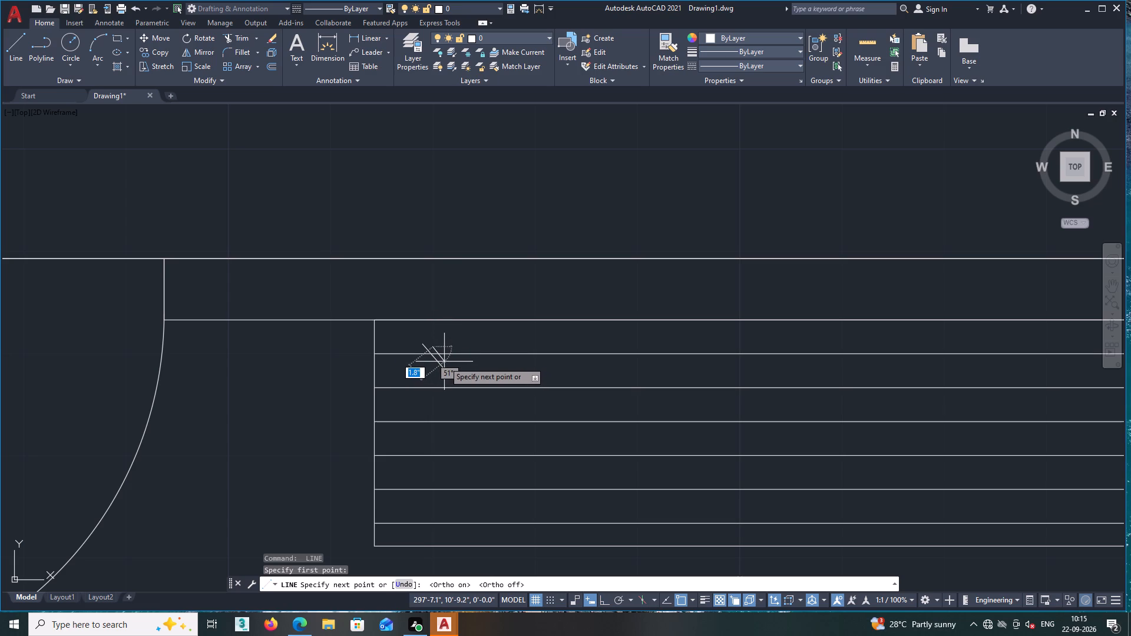
pyautogui.click(444, 362)
pyautogui.press('Escape')
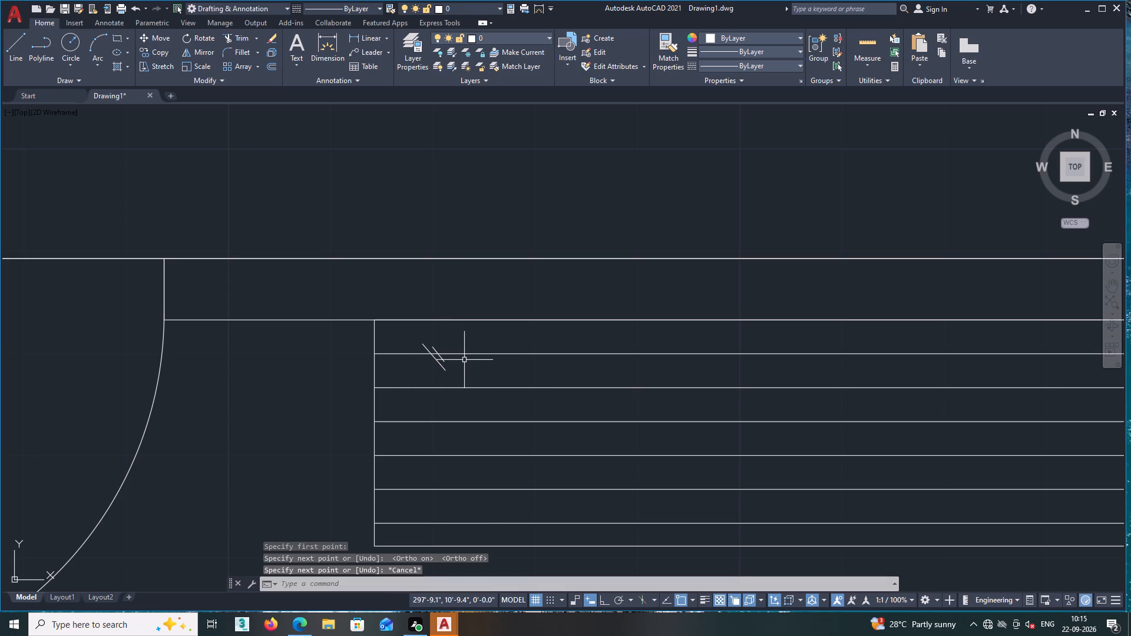
pyautogui.press('space')
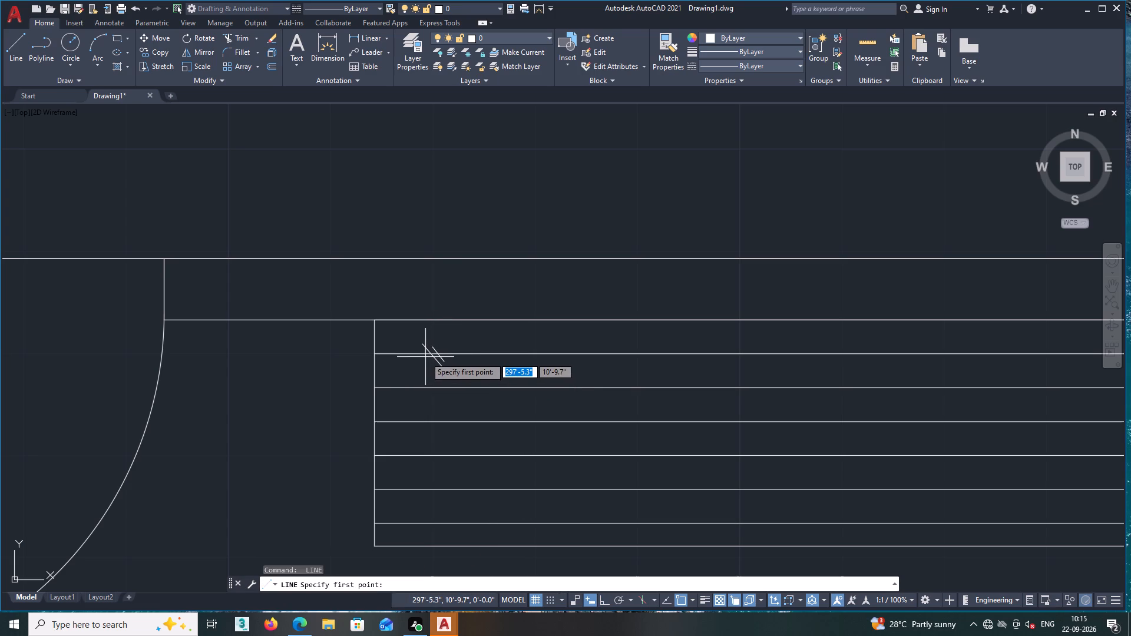
pyautogui.click(425, 355)
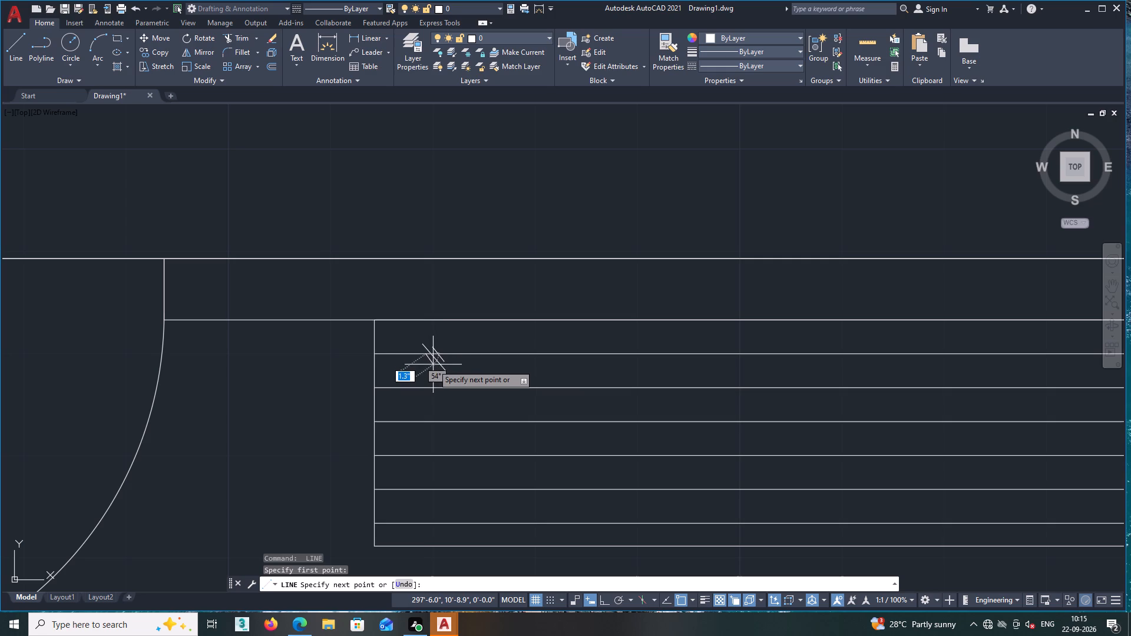
pyautogui.click(435, 366)
pyautogui.press('Escape')
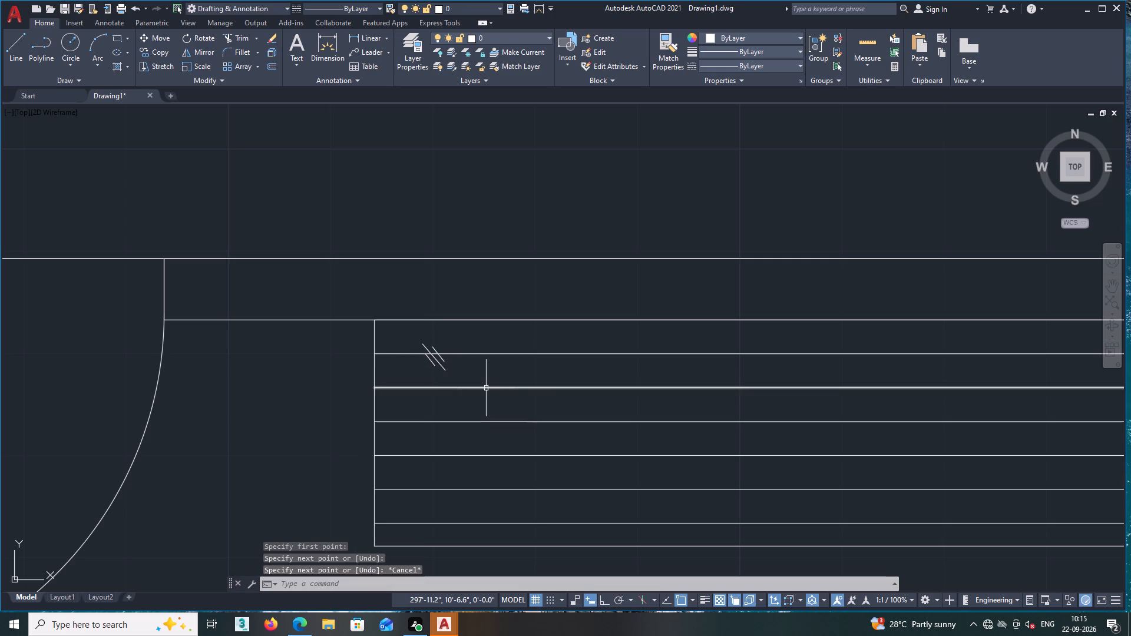
# Copy the three diagonal strokes to nine scattered spots across the western part of the wardrobe.
pyautogui.scroll(2, 438, 366)
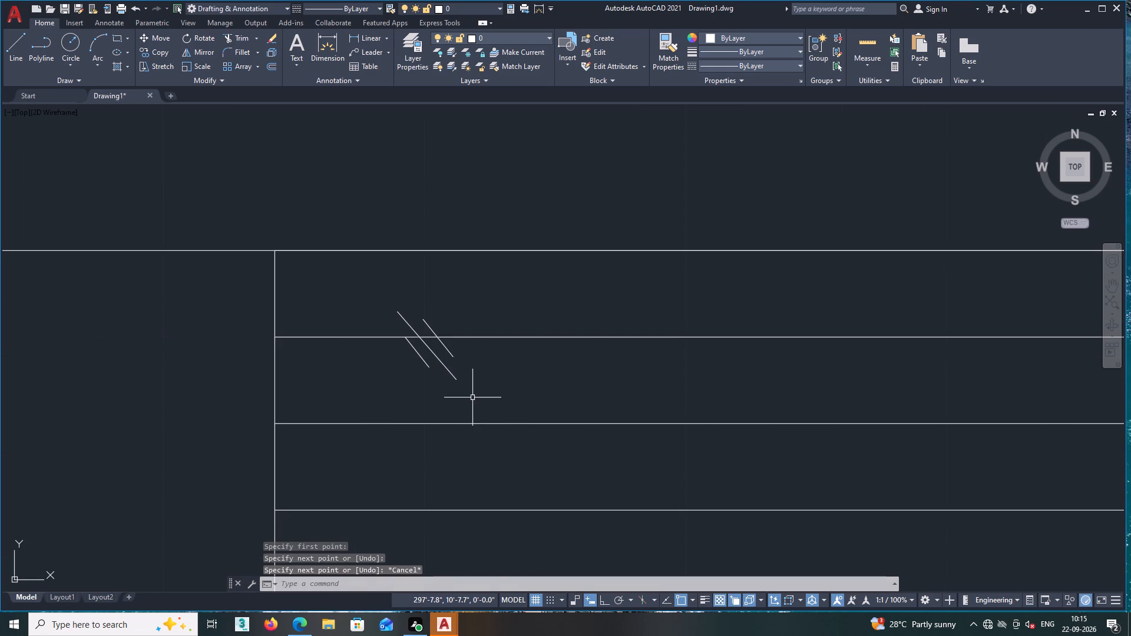
pyautogui.click(472, 397)
pyautogui.click(428, 347)
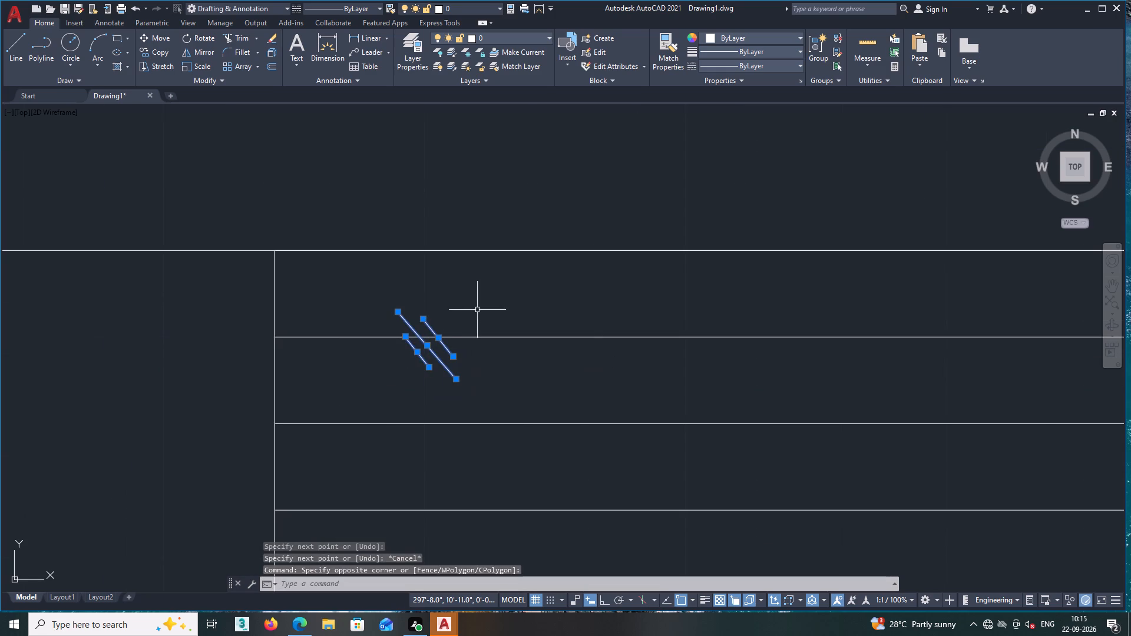
pyautogui.rightClick(477, 310)
pyautogui.click(513, 406)
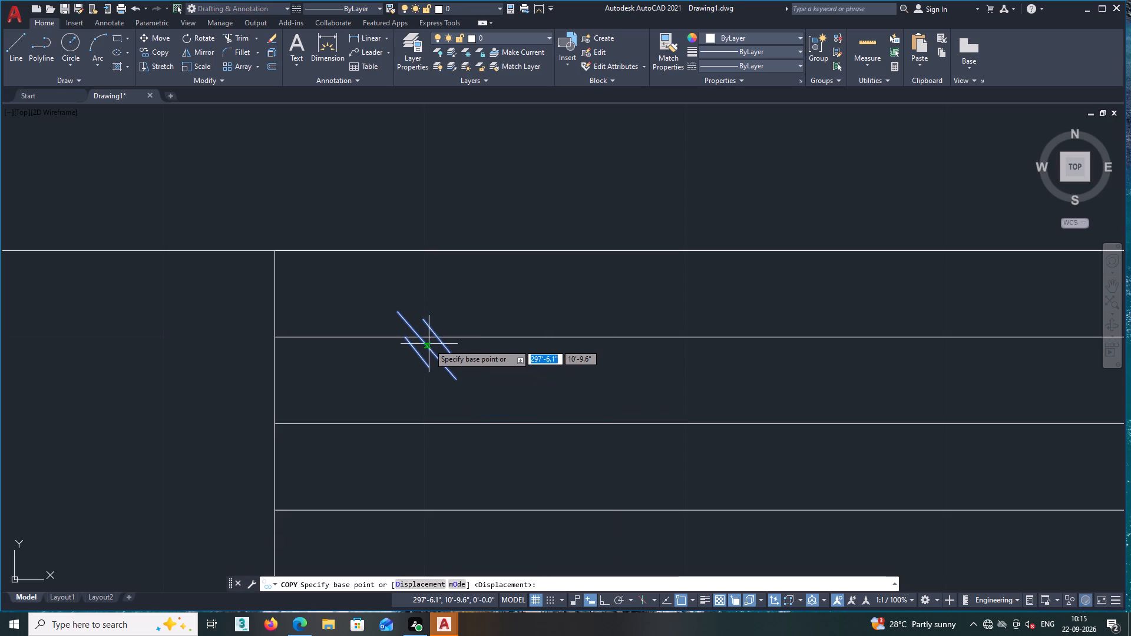
pyautogui.click(421, 337)
pyautogui.scroll(-2, 531, 422)
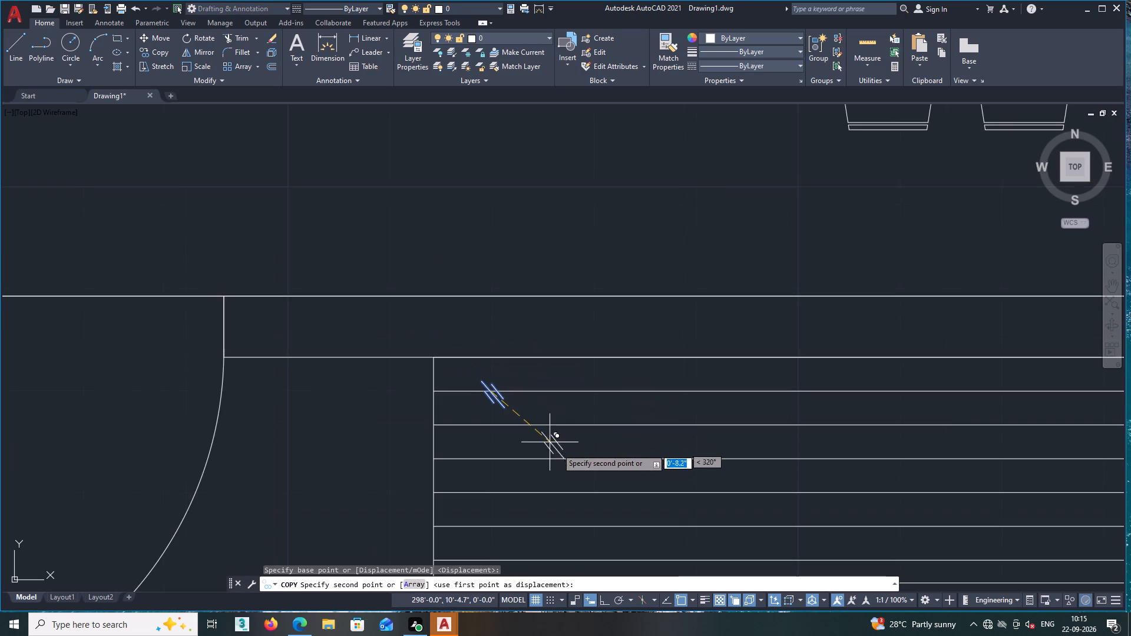
pyautogui.moveTo(558, 449); pyautogui.dragTo(531, 369, button='middle')
pyautogui.click(548, 379)
pyautogui.click(621, 327)
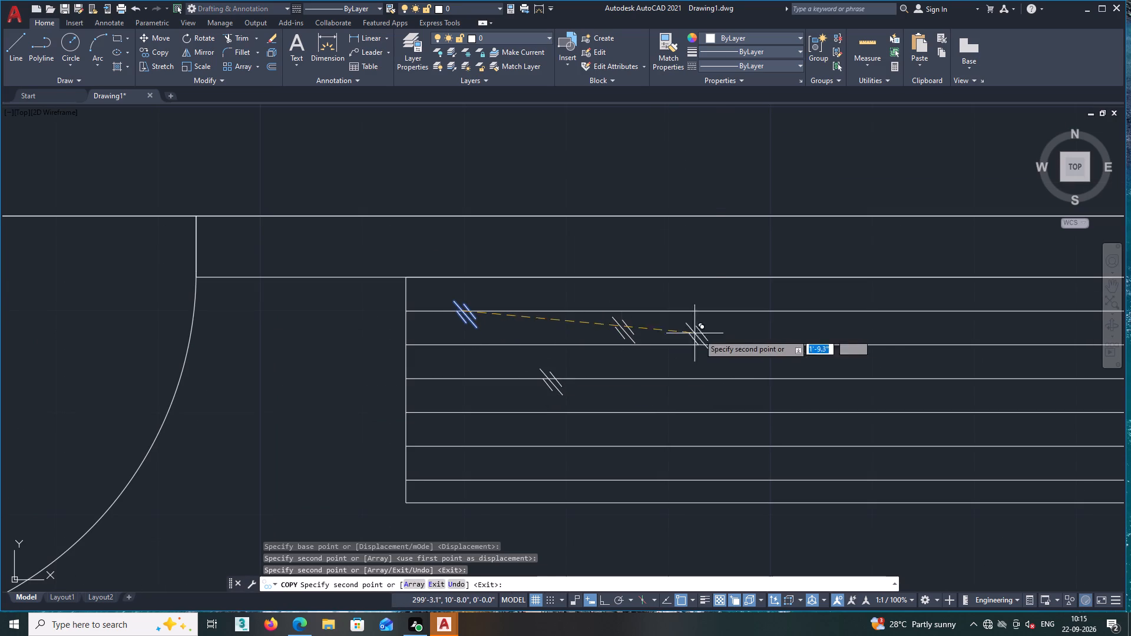
pyautogui.doubleClick(730, 327)
pyautogui.click(721, 412)
pyautogui.click(587, 455)
pyautogui.click(478, 450)
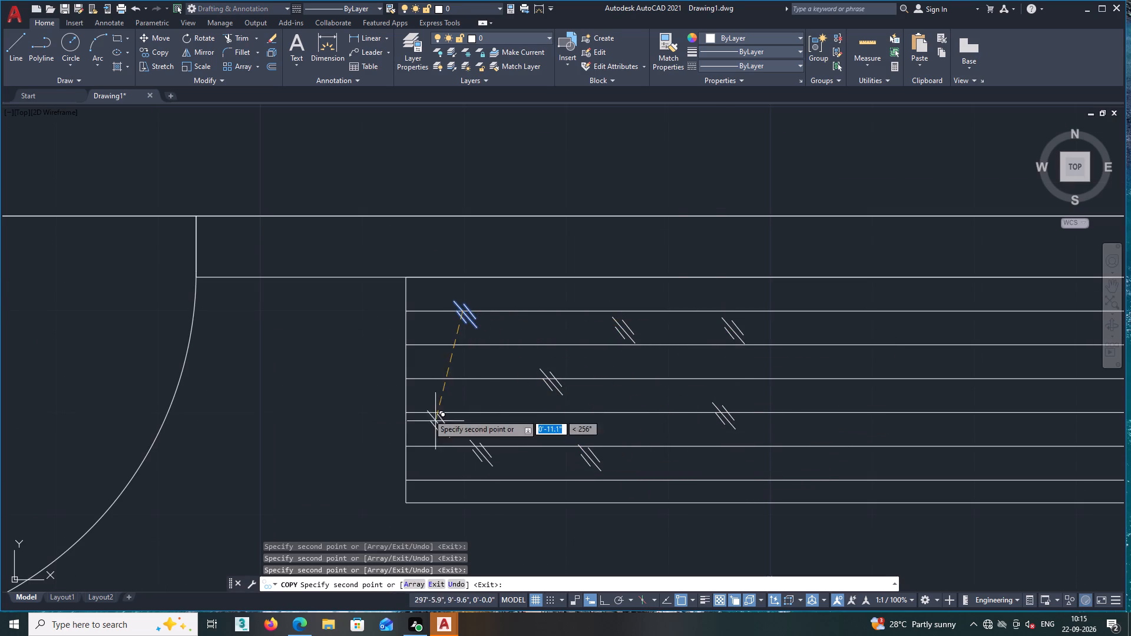
pyautogui.click(426, 394)
pyautogui.click(580, 284)
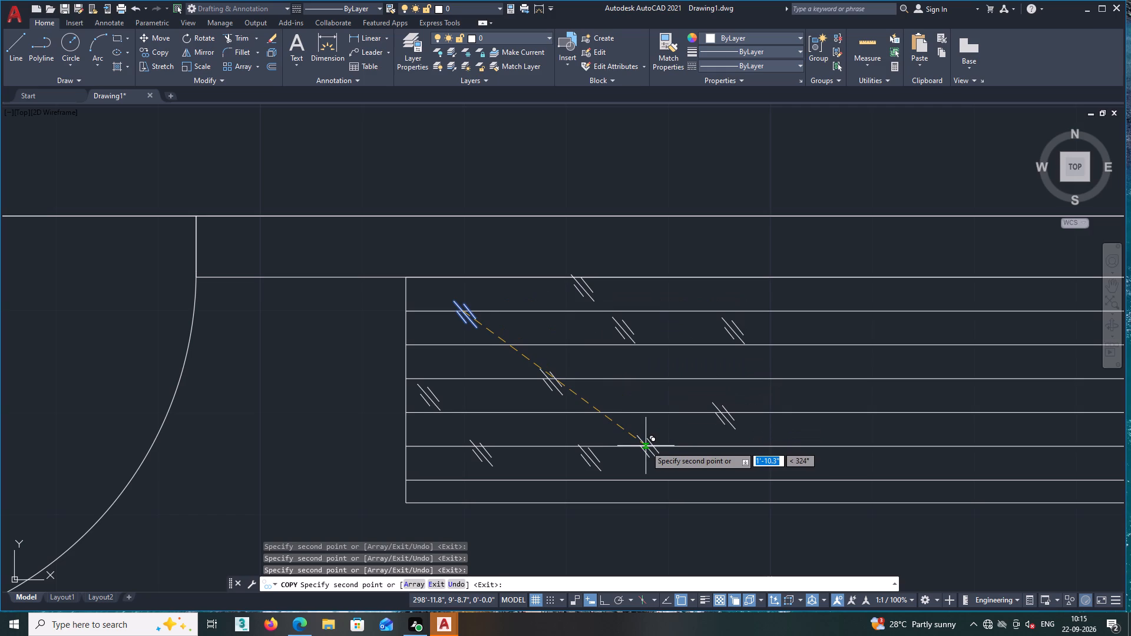
pyautogui.click(668, 464)
# Place more copies of the diagonal strokes across the wardrobe's middle and eastern part, filling gaps between the earlier ones.
pyautogui.click(828, 315)
pyautogui.click(838, 384)
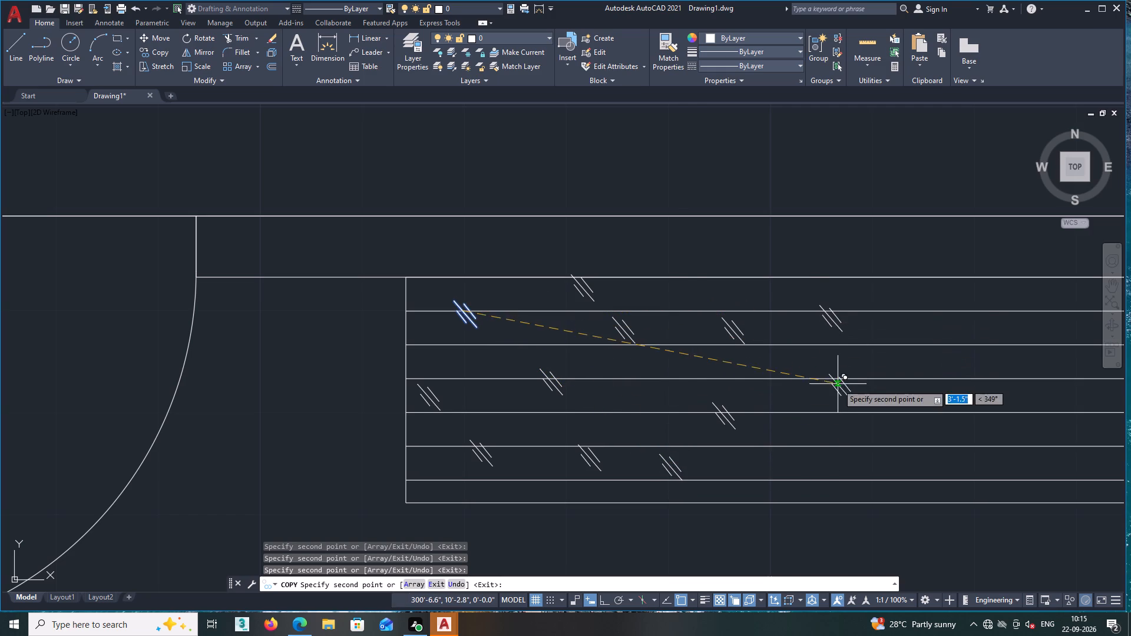
pyautogui.click(818, 451)
pyautogui.click(960, 336)
pyautogui.click(955, 432)
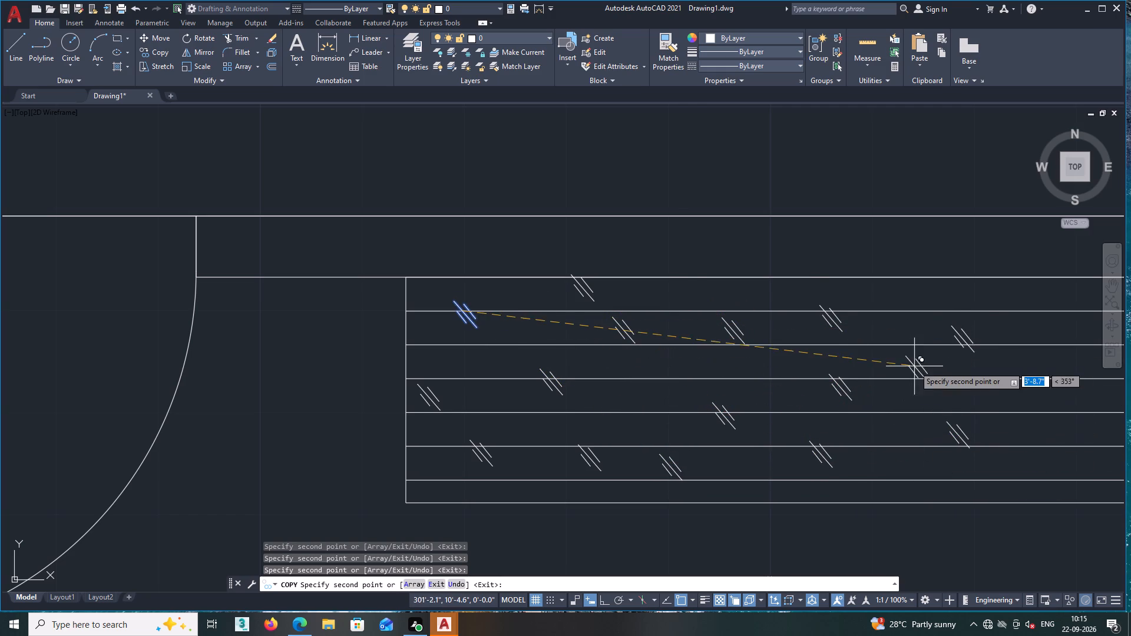
pyautogui.click(892, 367)
pyautogui.moveTo(893, 355); pyautogui.dragTo(750, 324, button='middle')
pyautogui.click(505, 360)
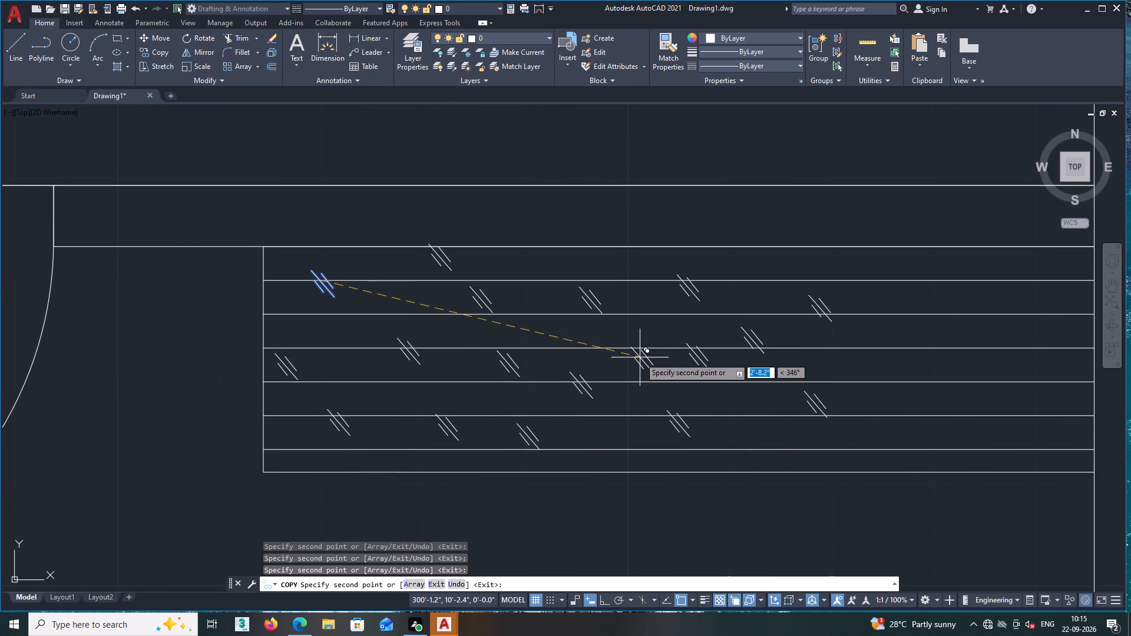
pyautogui.click(648, 362)
pyautogui.click(525, 261)
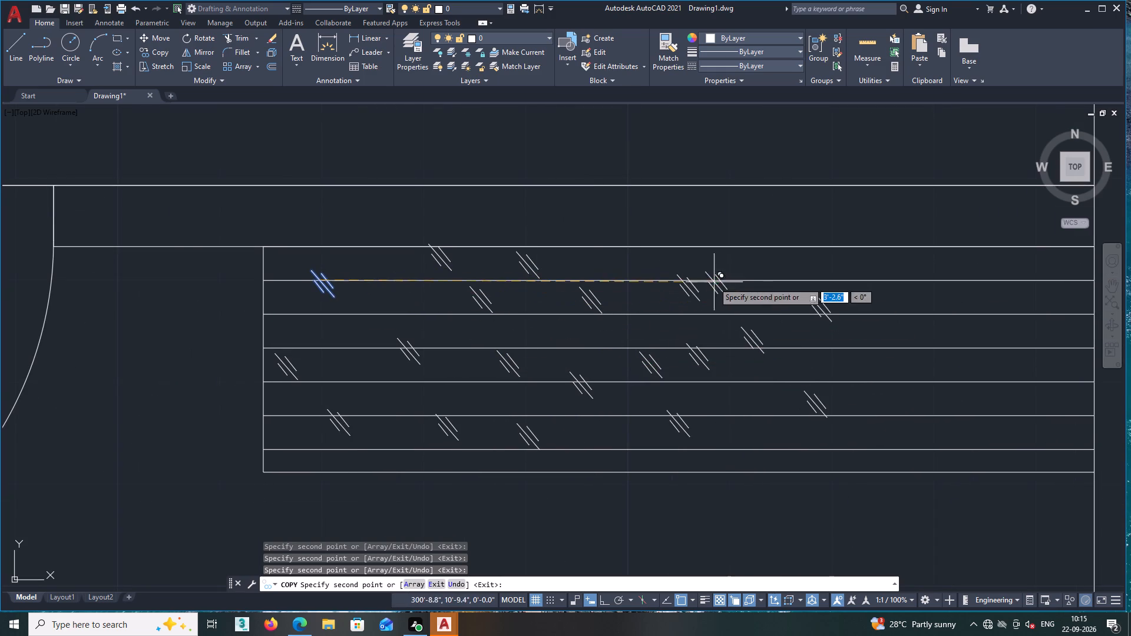
pyautogui.click(907, 278)
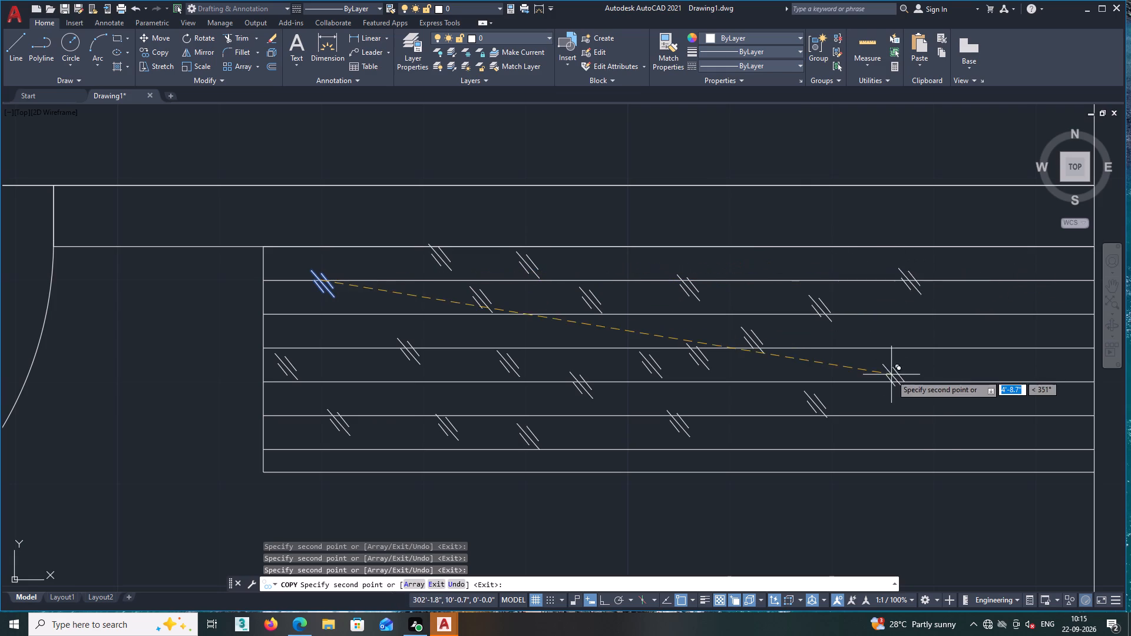
pyautogui.click(891, 375)
pyautogui.click(938, 456)
pyautogui.click(781, 450)
# Fill the wardrobe's east end with more copies of the strokes, plus one near the middle of its back line.
pyautogui.moveTo(806, 420); pyautogui.dragTo(597, 373, button='middle')
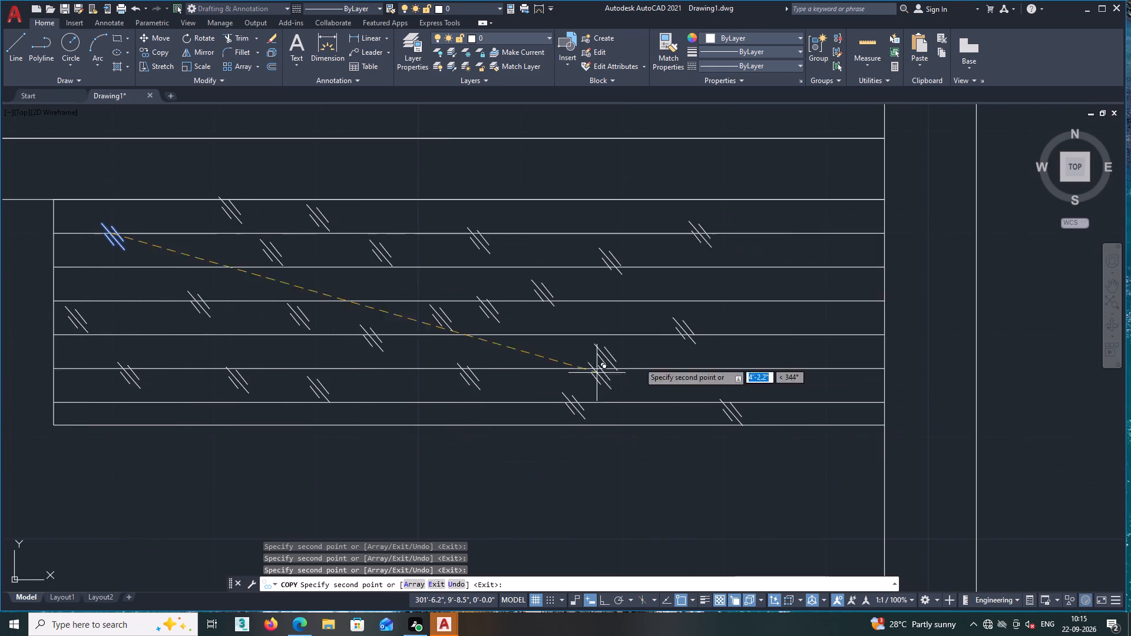
pyautogui.click(771, 224)
pyautogui.click(861, 229)
pyautogui.click(815, 323)
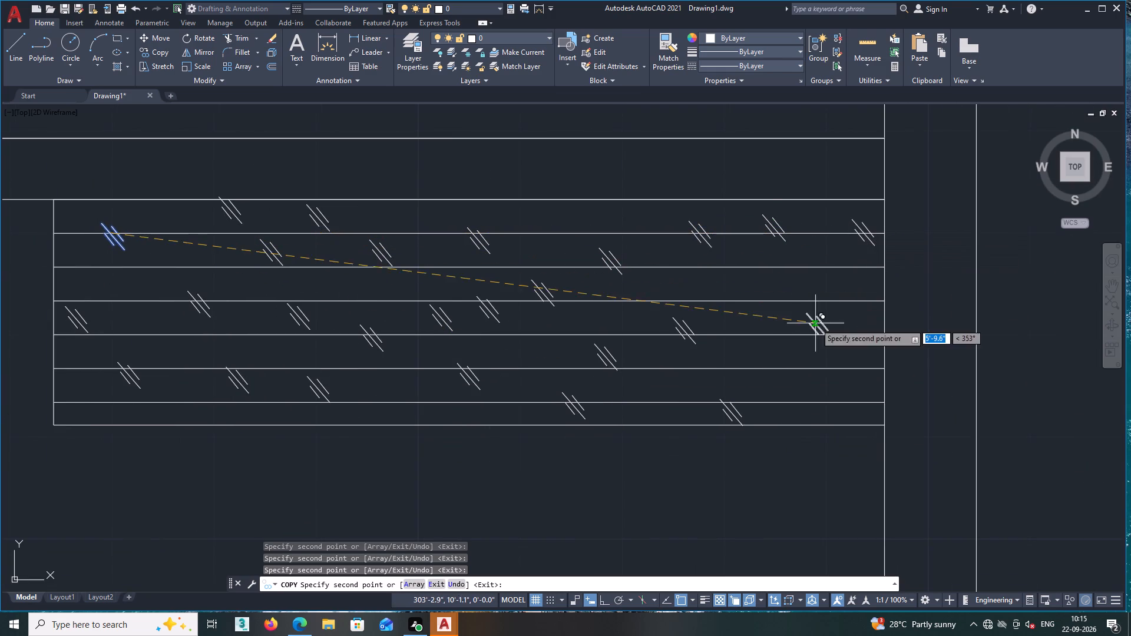
pyautogui.doubleClick(738, 297)
pyautogui.doubleClick(788, 425)
pyautogui.click(846, 286)
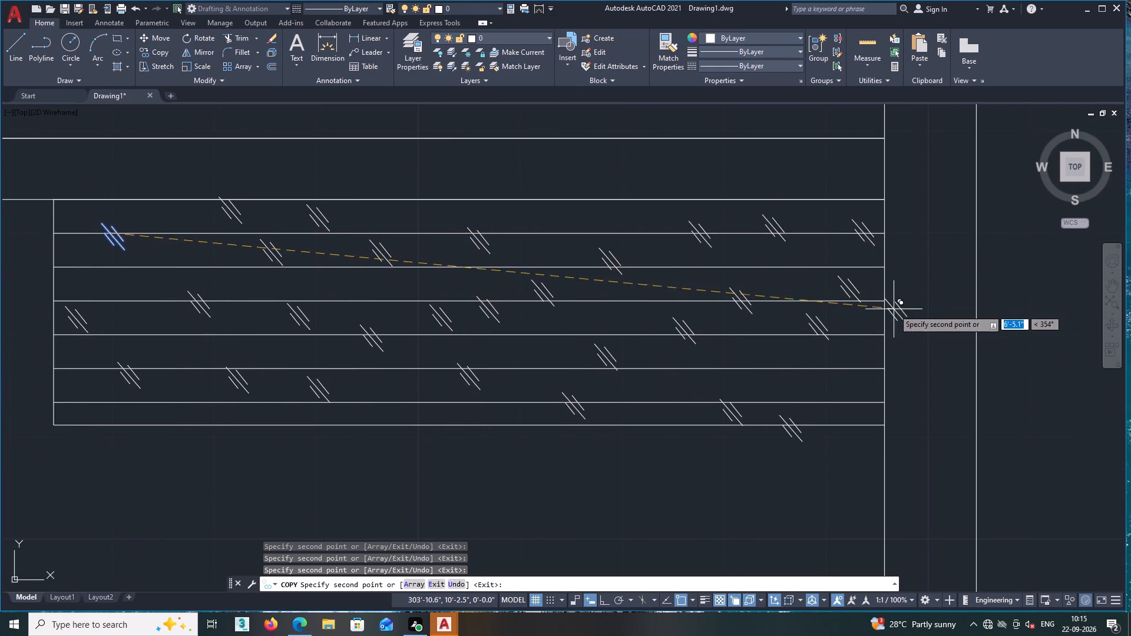
pyautogui.click(855, 395)
pyautogui.scroll(-2, 855, 395)
pyautogui.moveTo(856, 399); pyautogui.dragTo(888, 383, button='middle')
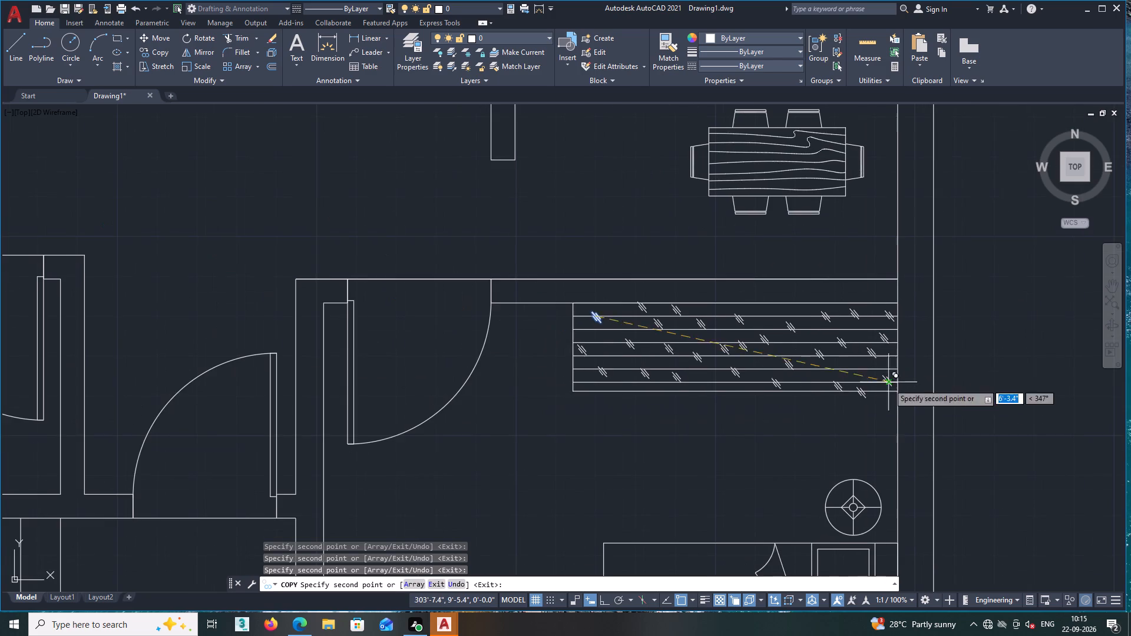
pyautogui.scroll(1, 773, 336)
pyautogui.click(766, 293)
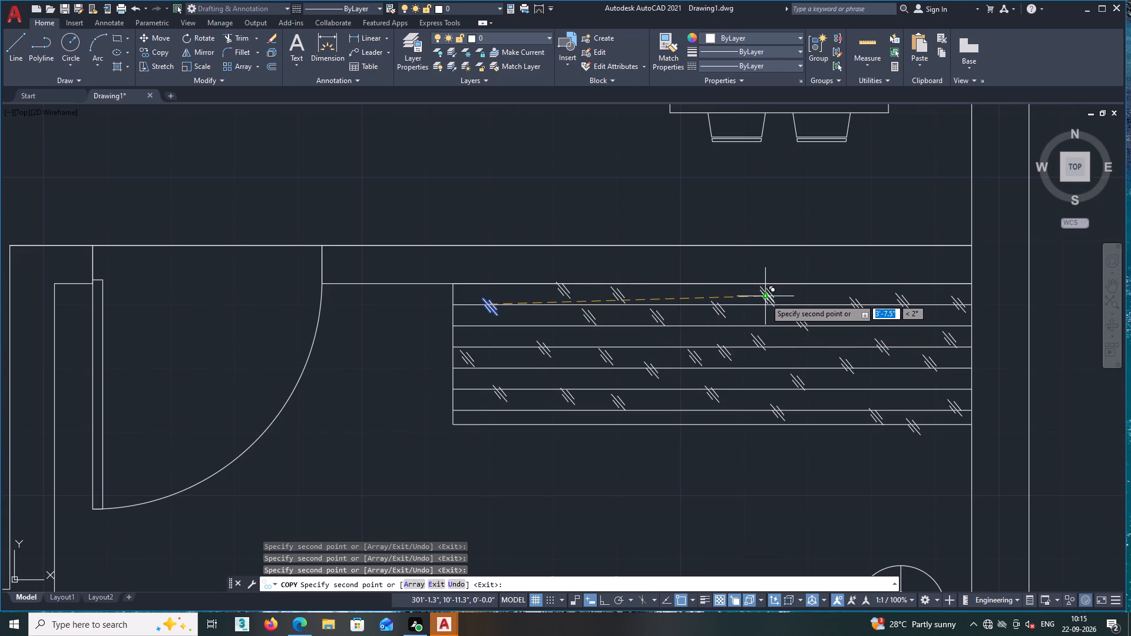
pyautogui.press('Escape')
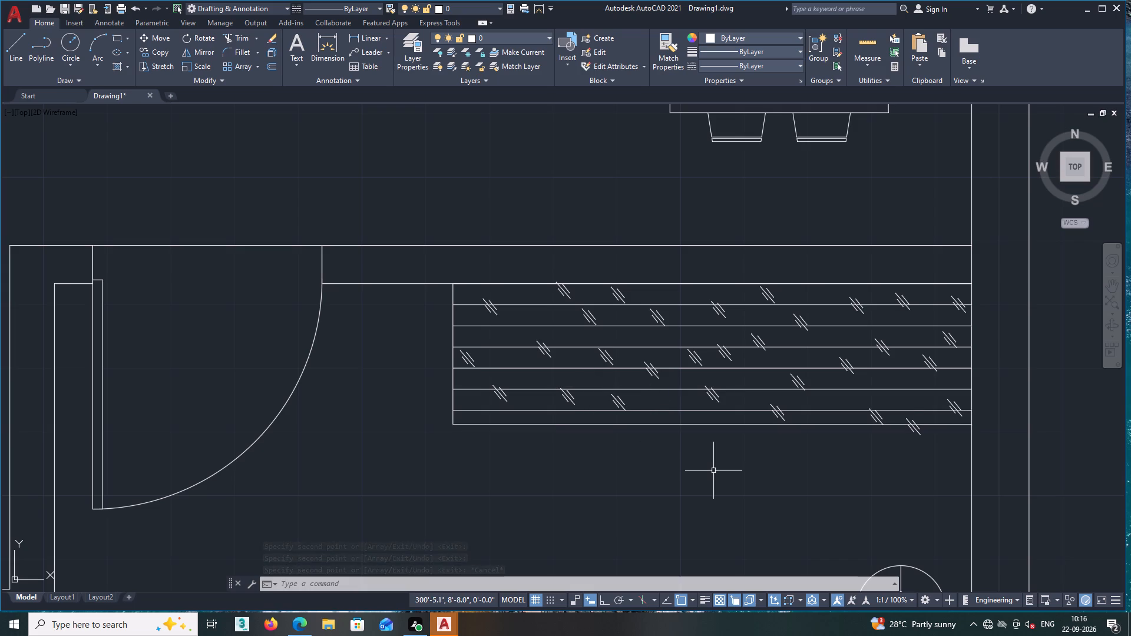
# Trim the diagonal stroke ends that protrude south of the wardrobe's front line near its east end.
pyautogui.write('tr\\')
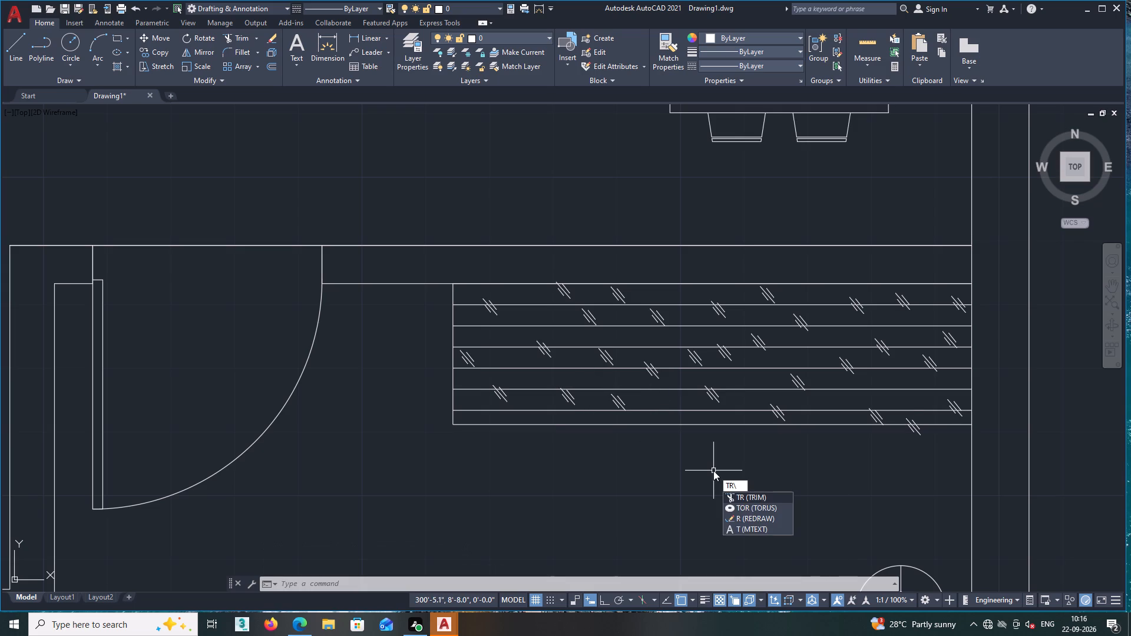
pyautogui.press('Return')
pyautogui.scroll(2, 987, 444)
pyautogui.scroll(4, 838, 436)
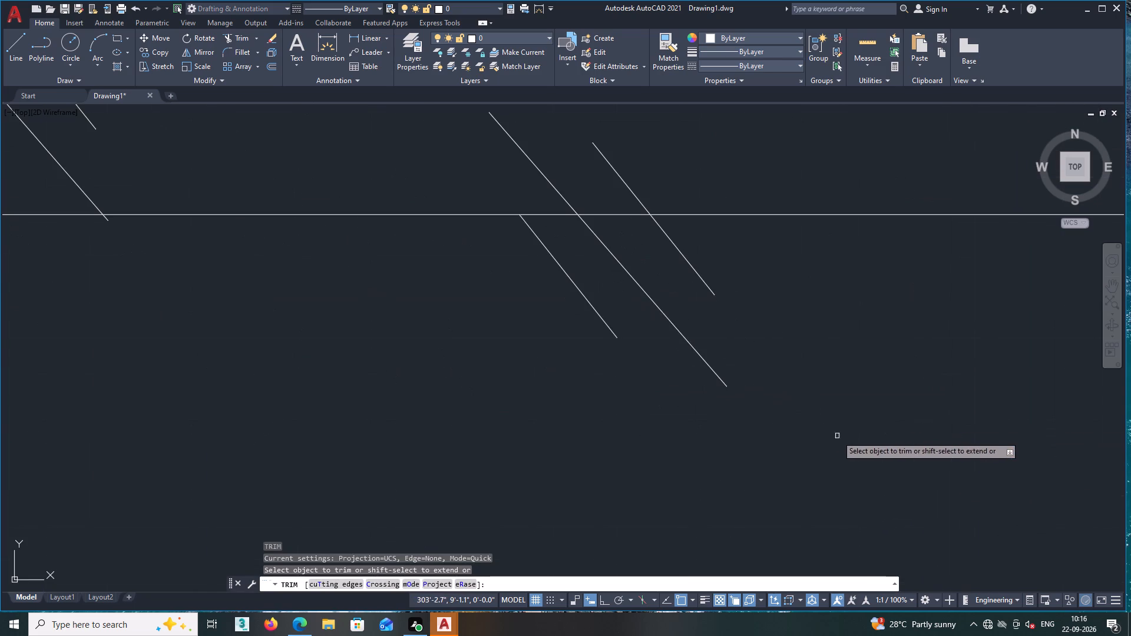
pyautogui.click(554, 317)
pyautogui.click(726, 241)
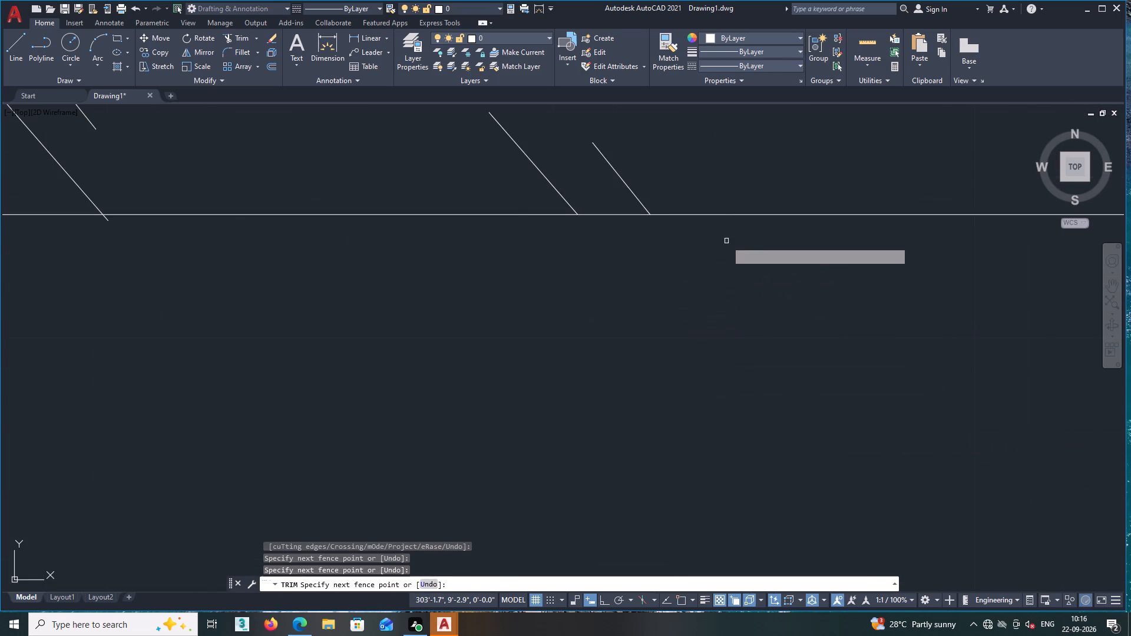
pyautogui.scroll(-5, 718, 270)
pyautogui.moveTo(733, 349); pyautogui.dragTo(704, 452, button='middle')
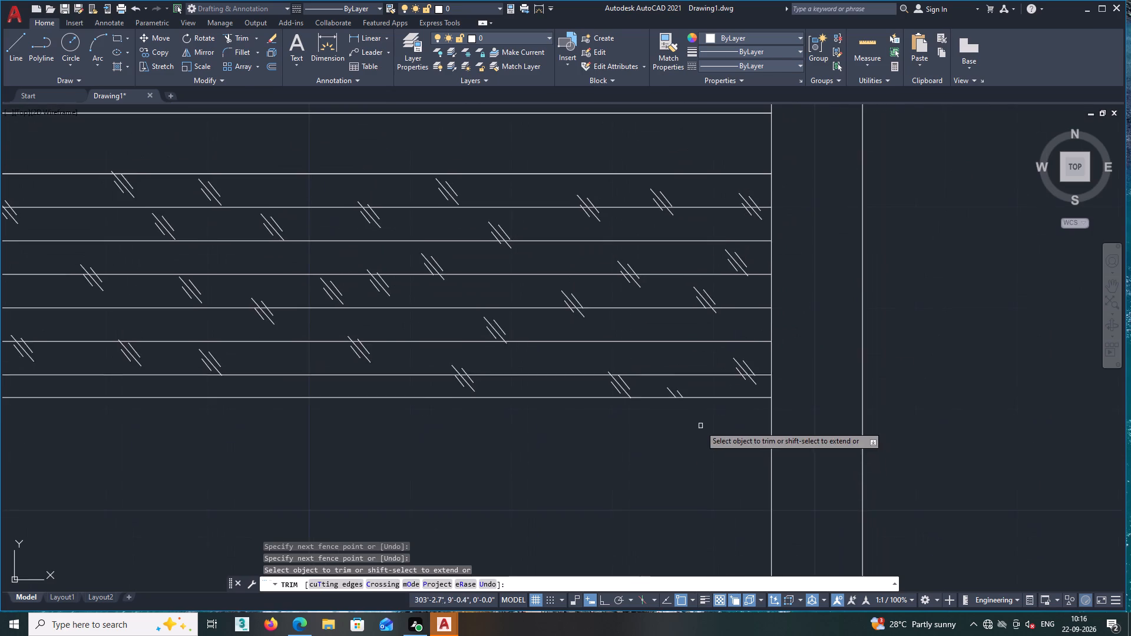
pyautogui.scroll(2, 695, 413)
pyautogui.scroll(2, 657, 382)
pyautogui.click(606, 351)
pyautogui.click(697, 322)
# Trim the diagonal stroke end that protrudes north of the wardrobe's back line near its west end.
pyautogui.scroll(-3, 697, 320)
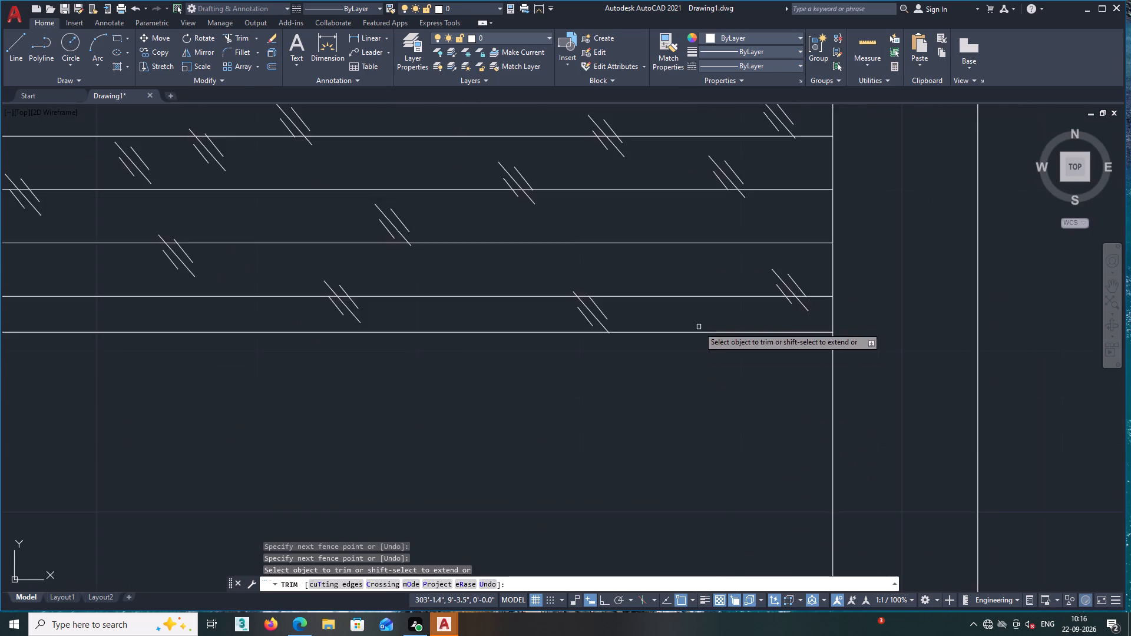
pyautogui.scroll(-1, 699, 327)
pyautogui.moveTo(711, 383); pyautogui.dragTo(676, 595, button='middle')
pyautogui.scroll(-1, 555, 341)
pyautogui.moveTo(511, 302); pyautogui.dragTo(865, 299, button='middle')
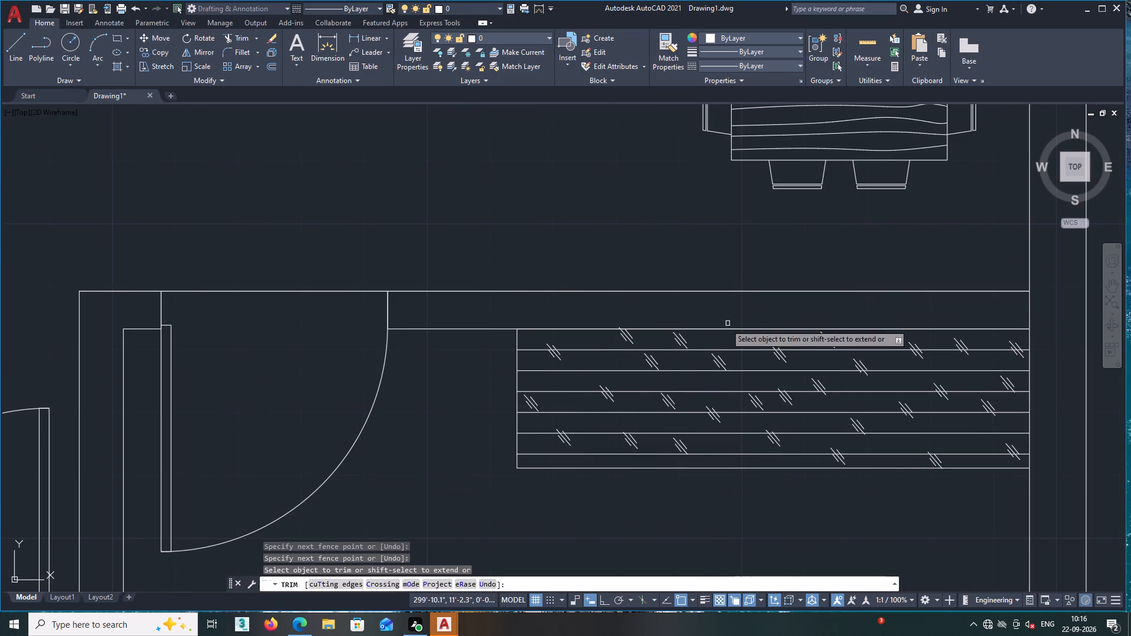
pyautogui.scroll(3, 635, 319)
pyautogui.scroll(2, 570, 346)
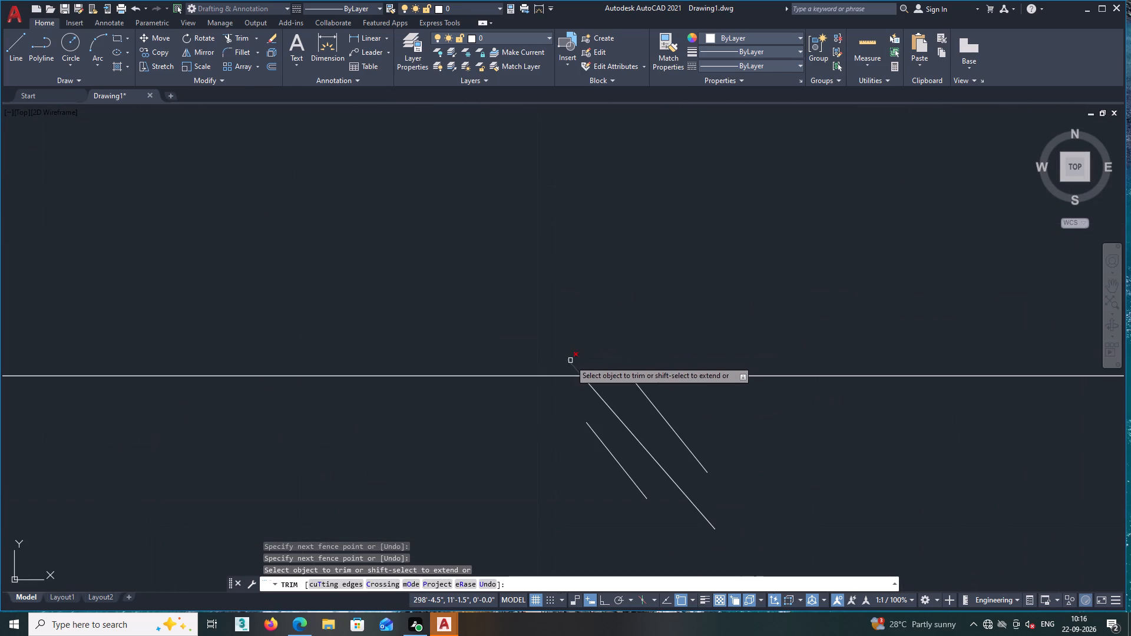
pyautogui.click(570, 360)
pyautogui.scroll(-8, 623, 329)
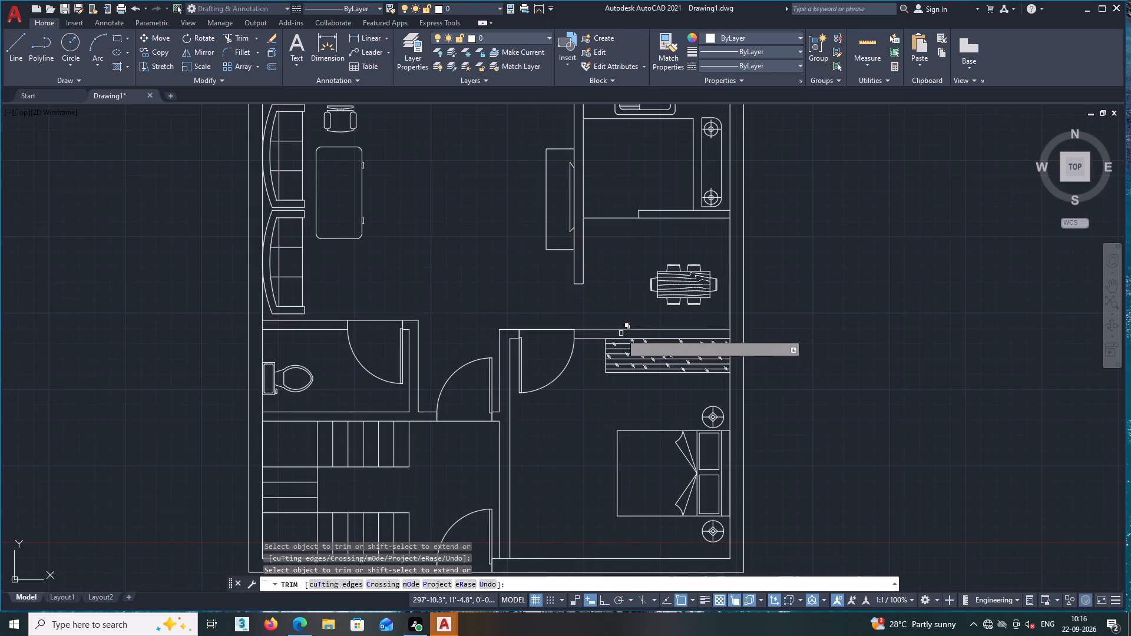
pyautogui.scroll(2, 607, 357)
pyautogui.press('Escape')
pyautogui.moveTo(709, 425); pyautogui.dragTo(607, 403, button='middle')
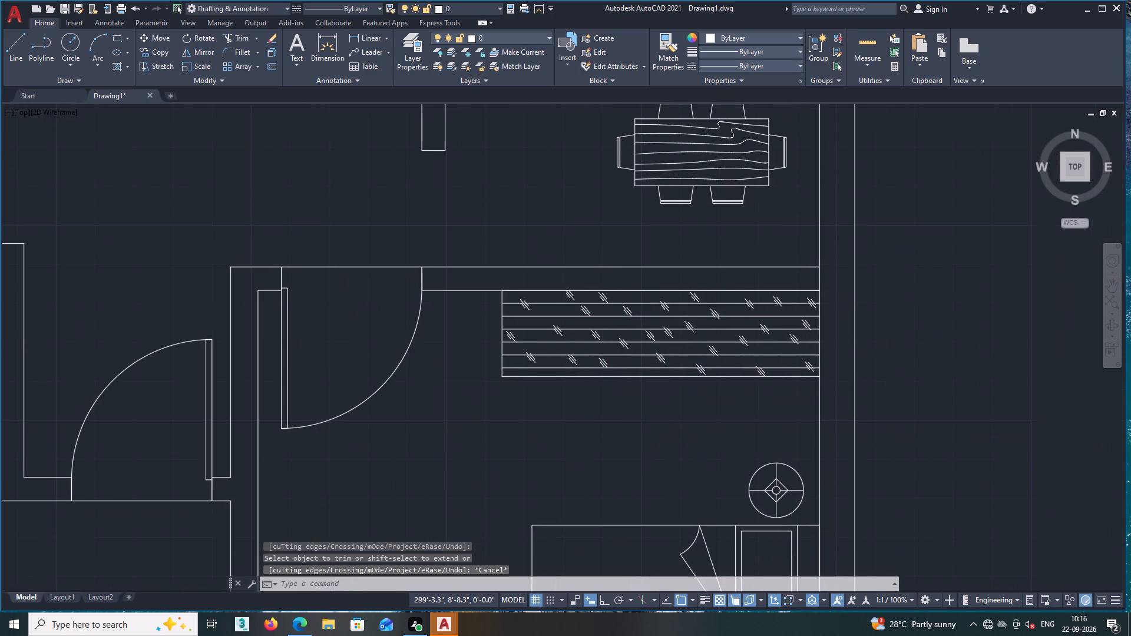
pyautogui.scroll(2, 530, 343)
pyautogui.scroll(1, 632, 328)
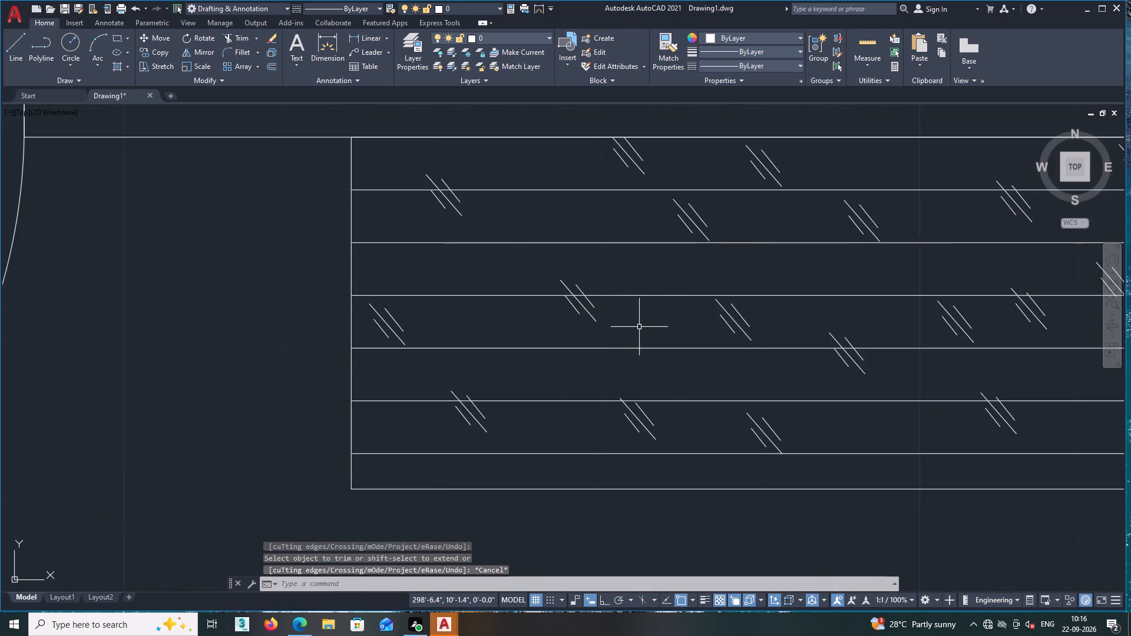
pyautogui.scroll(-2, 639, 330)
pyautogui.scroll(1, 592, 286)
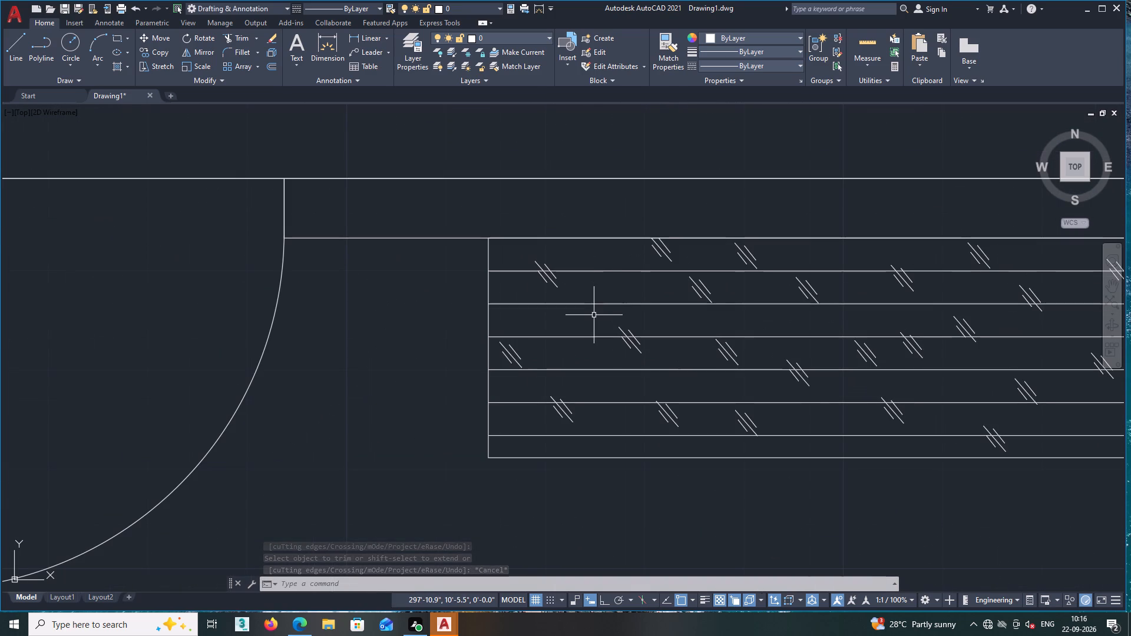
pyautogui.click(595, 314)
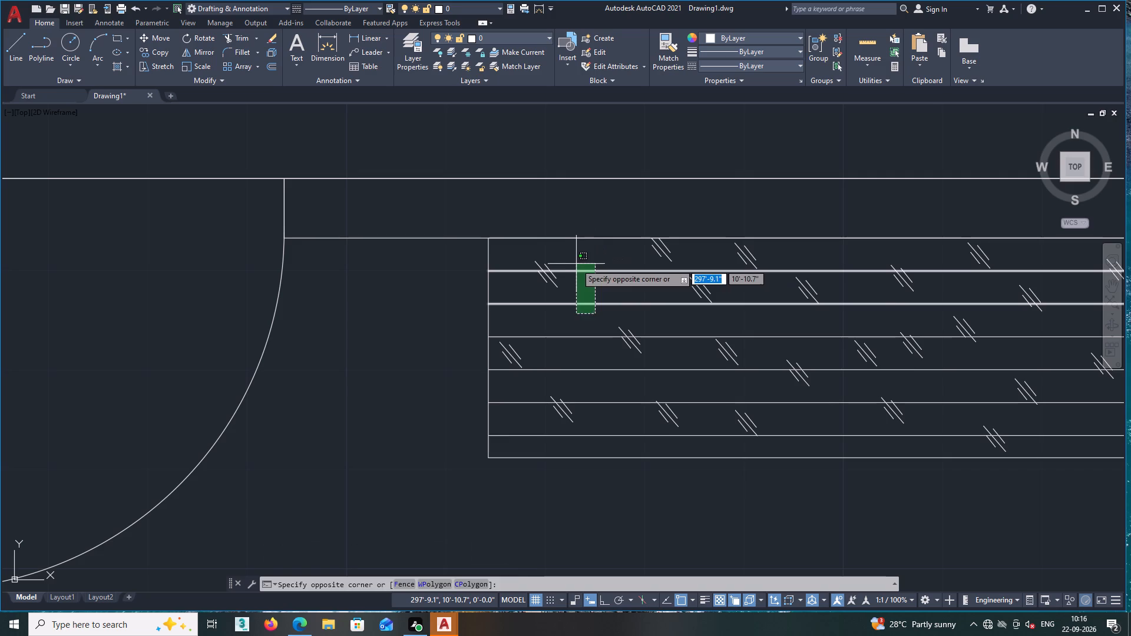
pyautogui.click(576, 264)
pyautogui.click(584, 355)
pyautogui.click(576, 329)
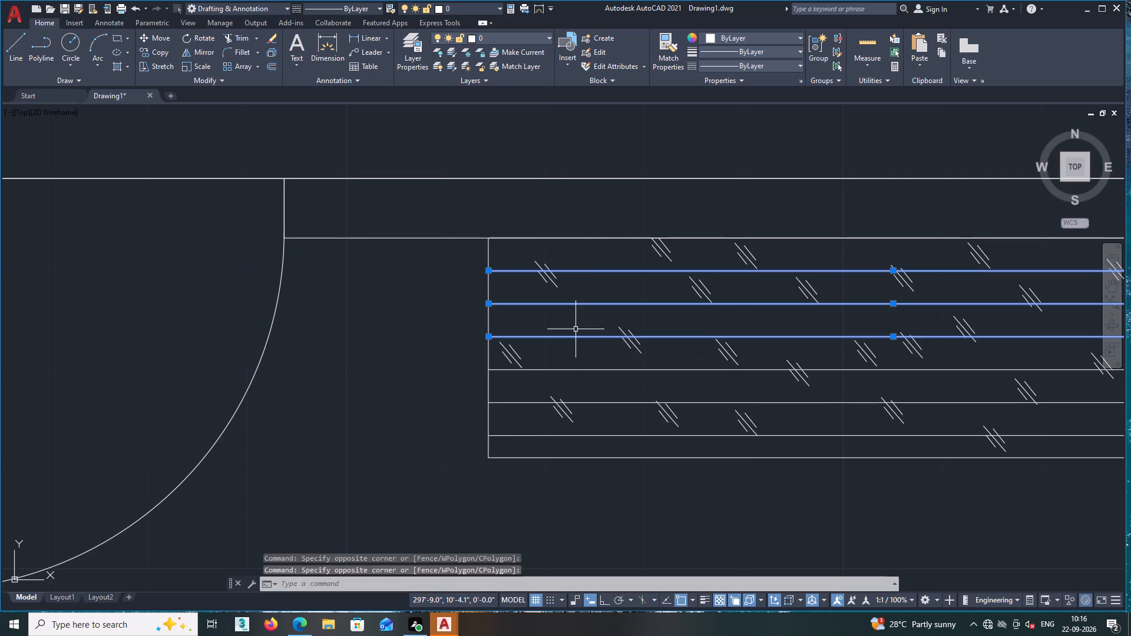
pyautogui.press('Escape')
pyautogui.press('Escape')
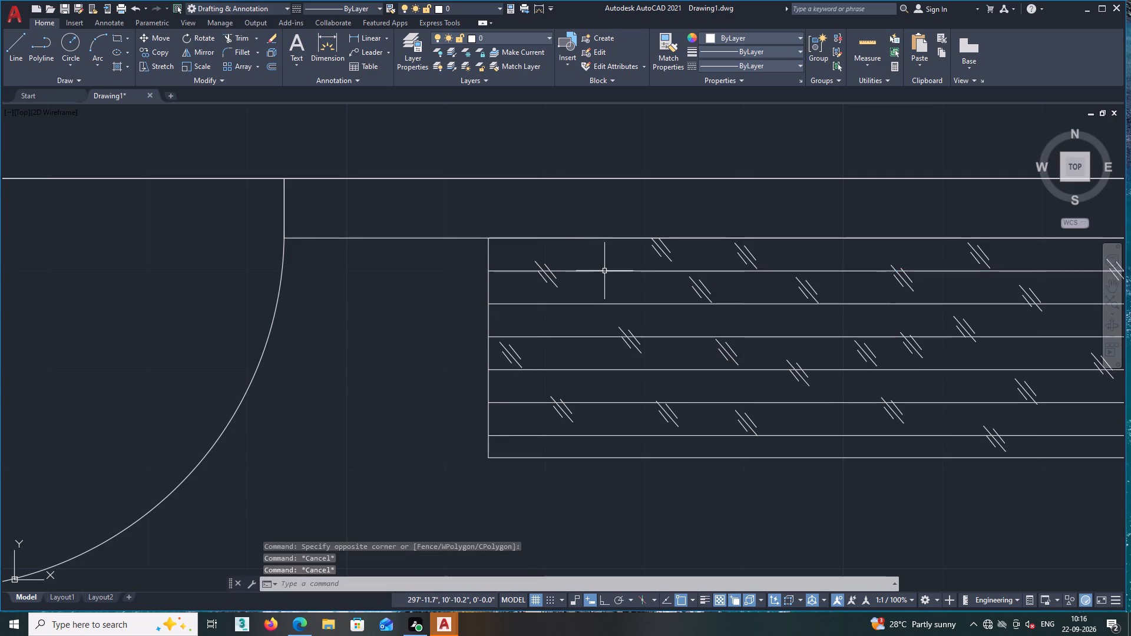
# Set the colour of the wardrobe's first inner line to 205,105,40.
pyautogui.click(607, 270)
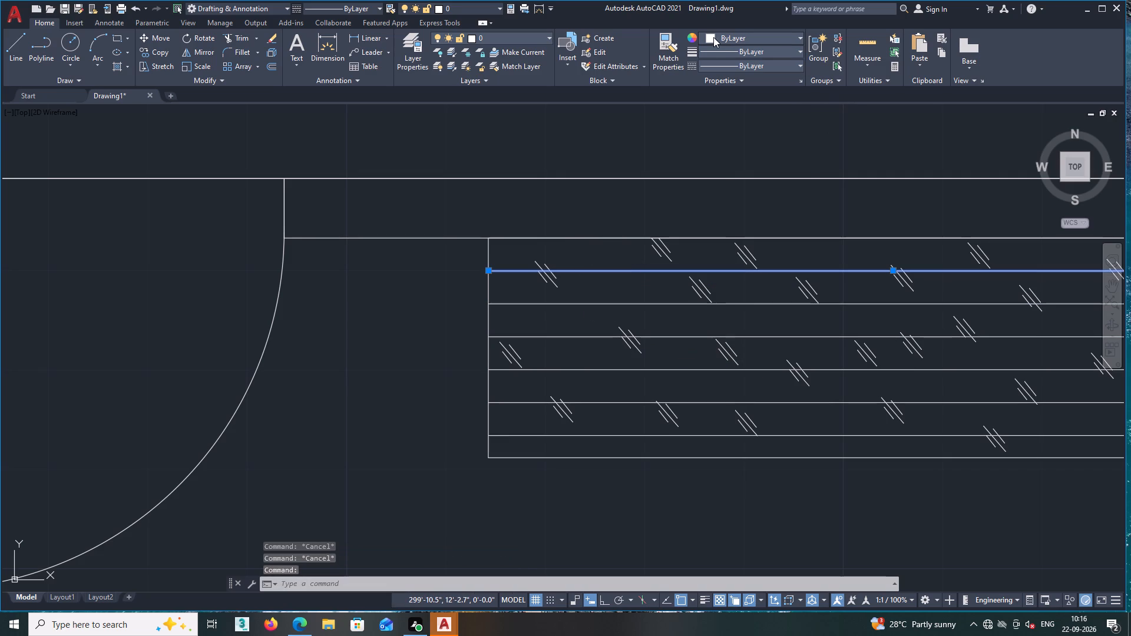
pyautogui.click(713, 37)
pyautogui.click(734, 82)
pyautogui.press('Escape')
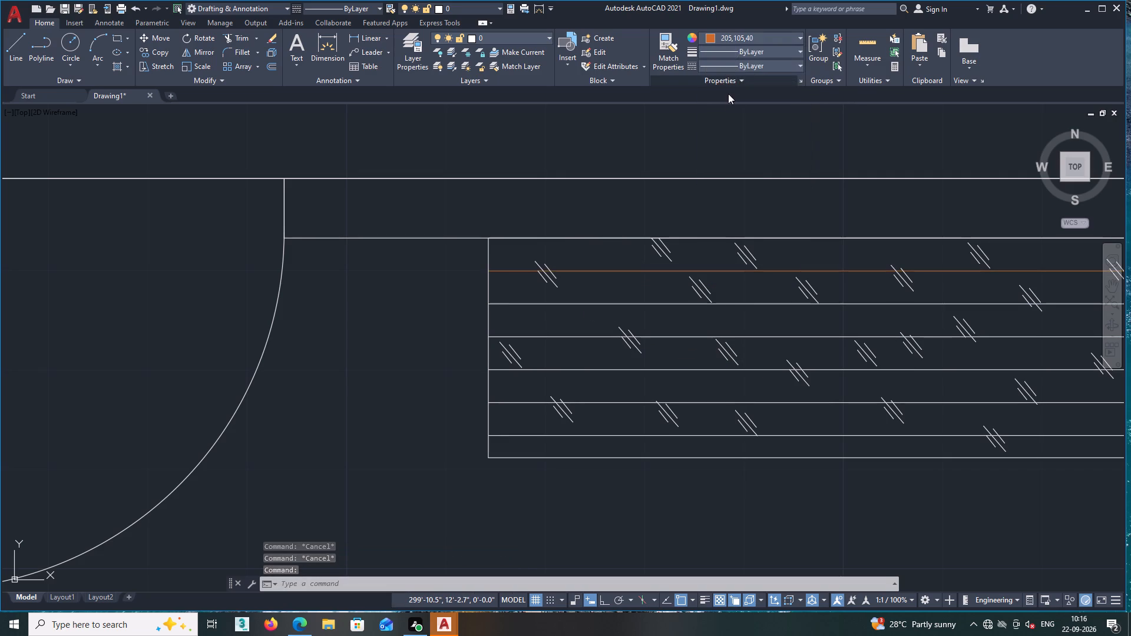
# Match the first inner line's 205,105,40 colour onto the wardrobe's other inner lines, front line, west side and back line.
pyautogui.click(676, 54)
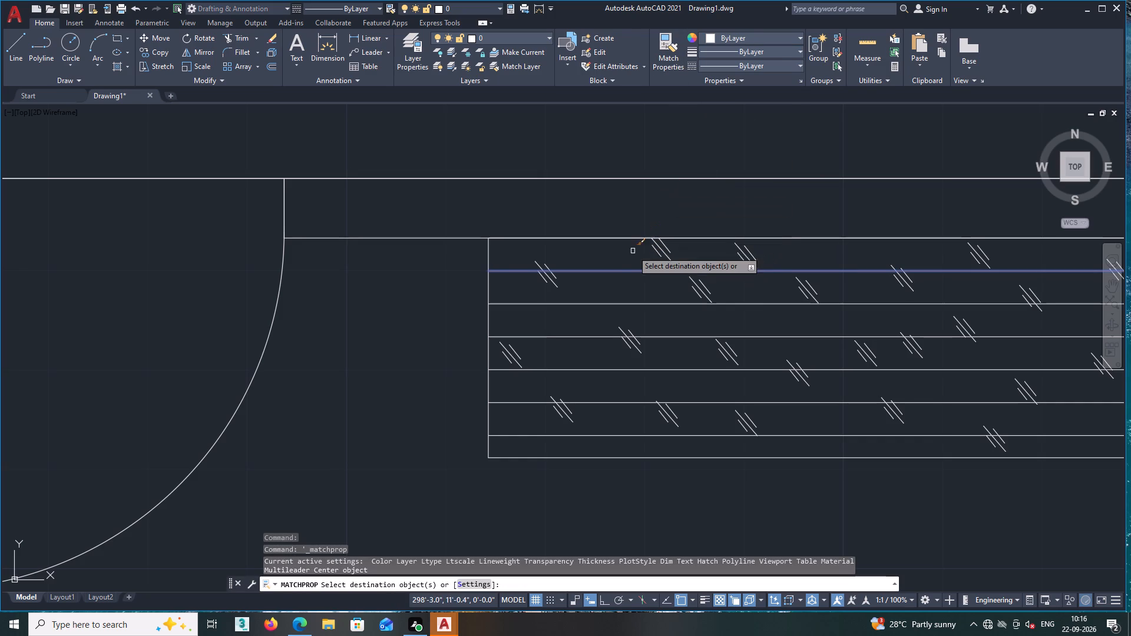
pyautogui.press('Escape')
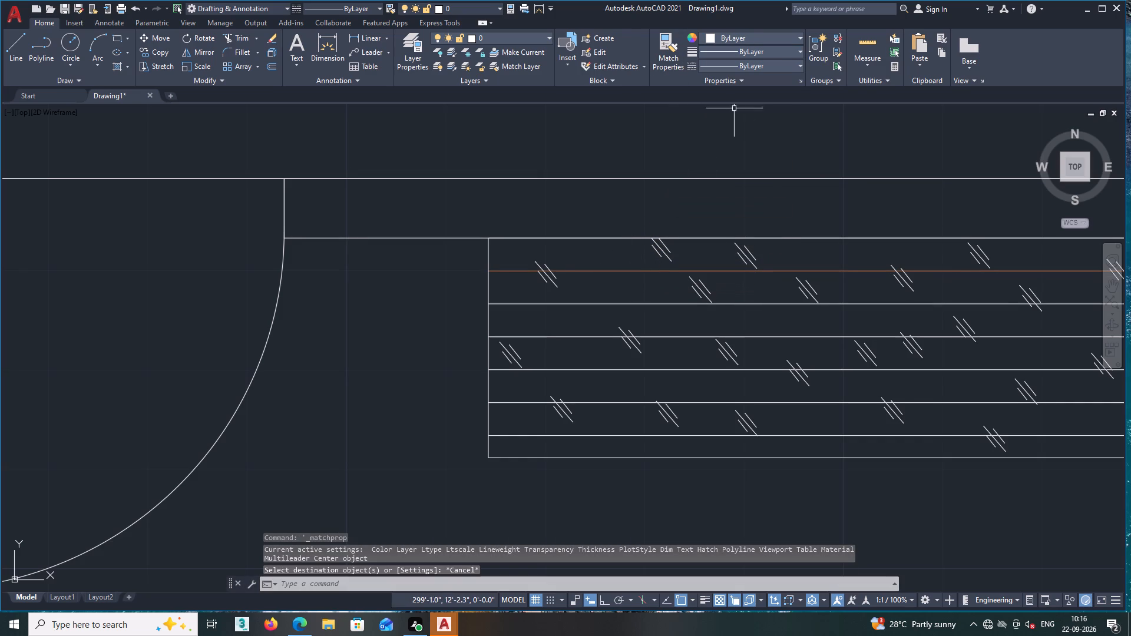
pyautogui.click(676, 59)
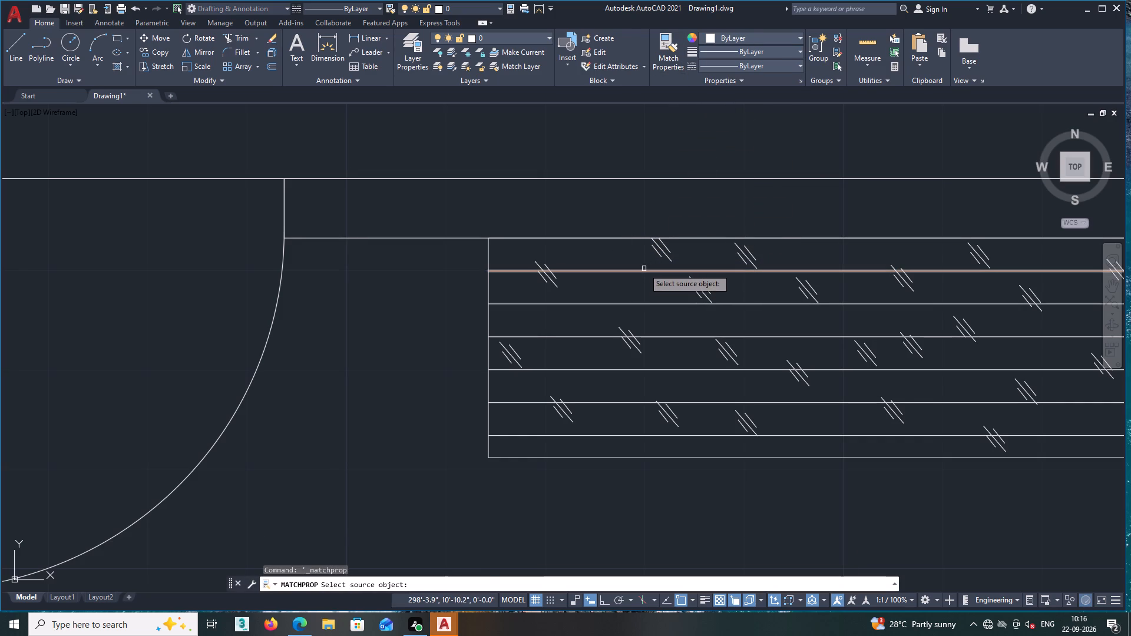
pyautogui.click(644, 269)
pyautogui.click(606, 289)
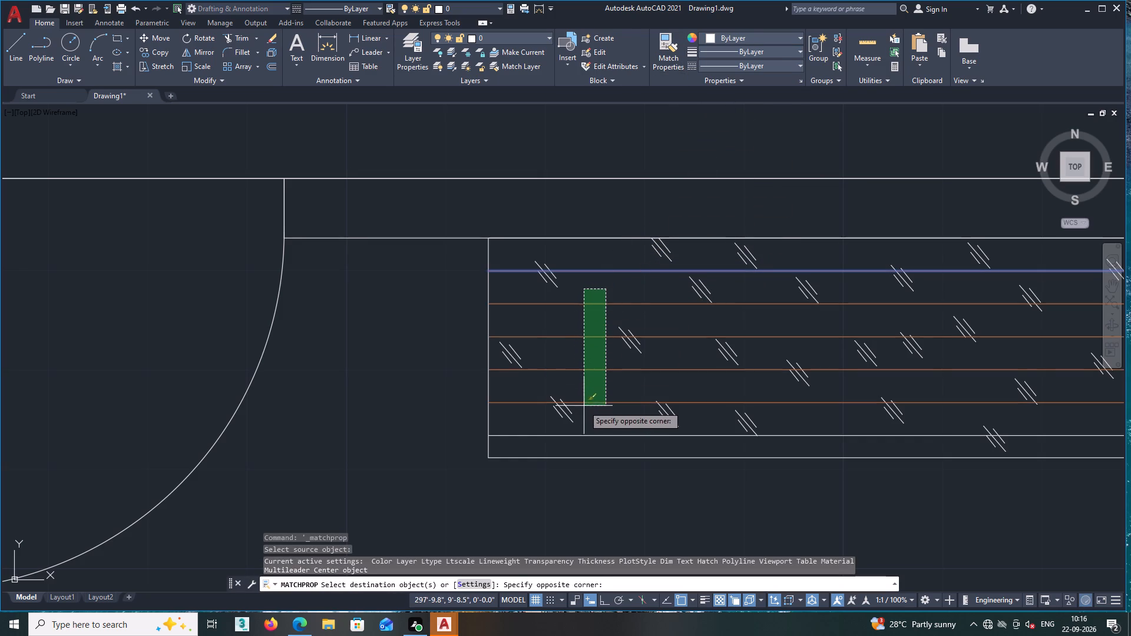
pyautogui.click(591, 466)
pyautogui.click(490, 426)
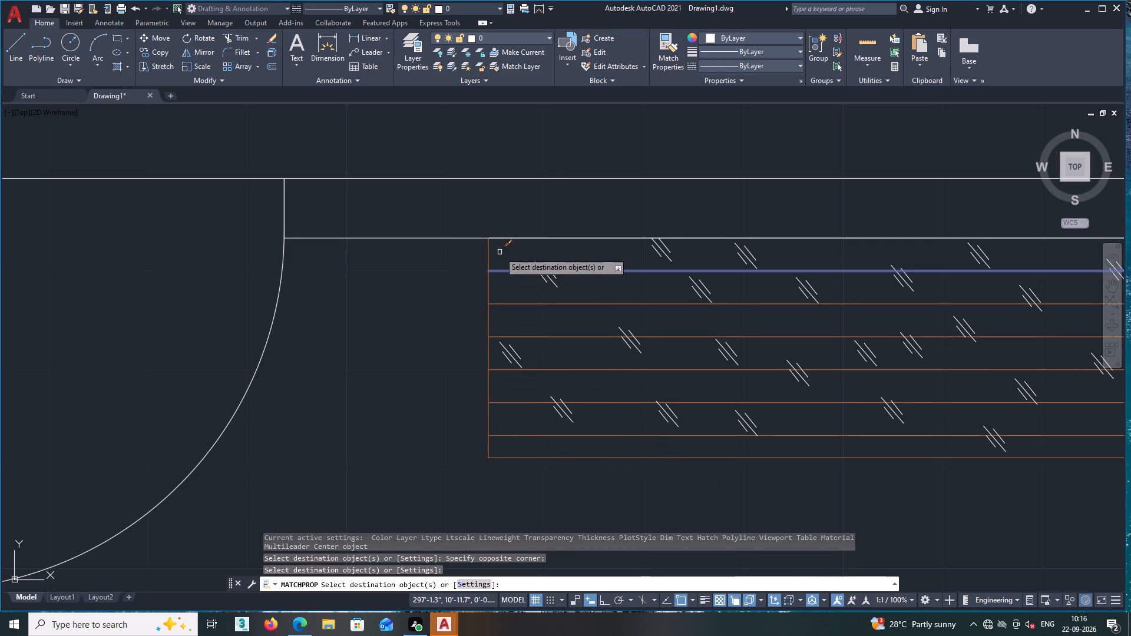
pyautogui.click(504, 237)
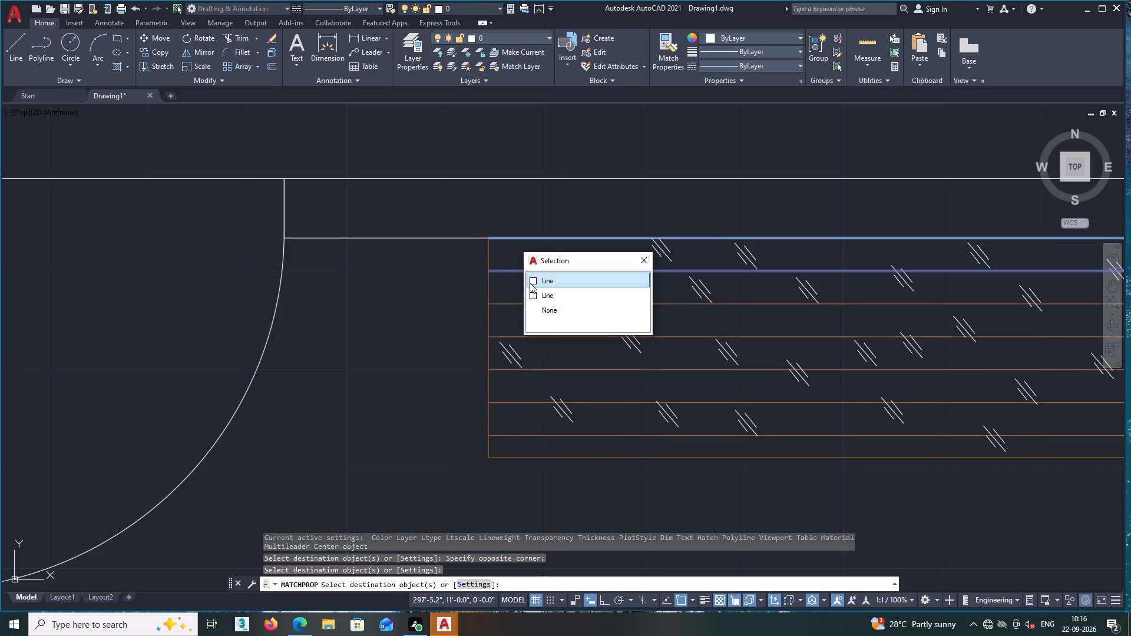
pyautogui.click(530, 283)
pyautogui.scroll(-1, 530, 391)
pyautogui.moveTo(567, 469); pyautogui.dragTo(484, 408, button='middle')
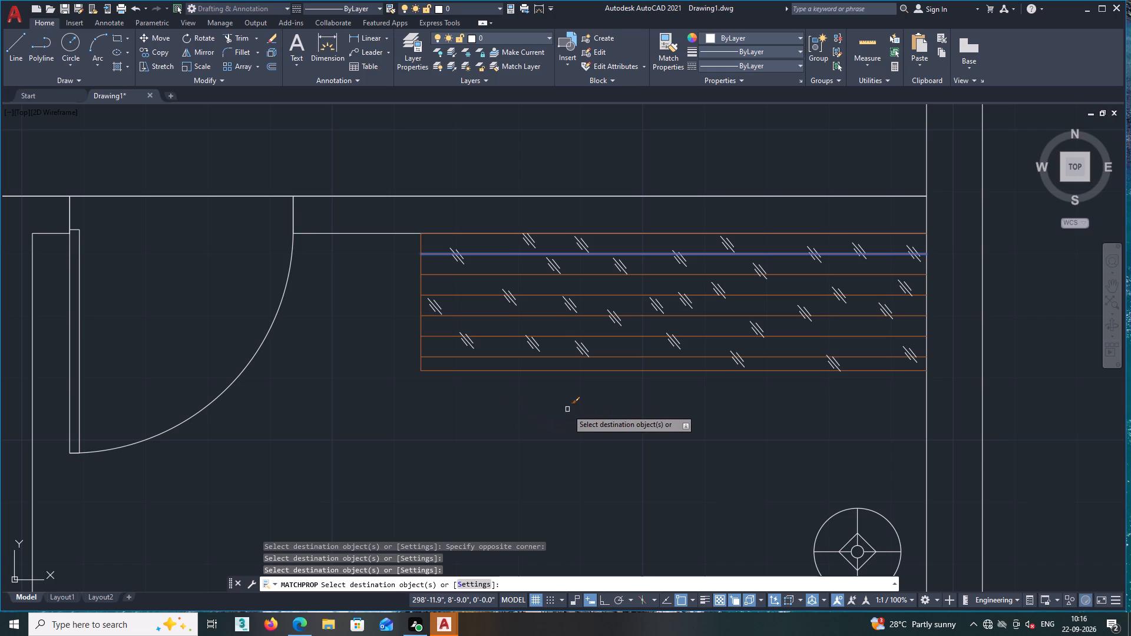
pyautogui.moveTo(744, 398); pyautogui.dragTo(684, 402, button='middle')
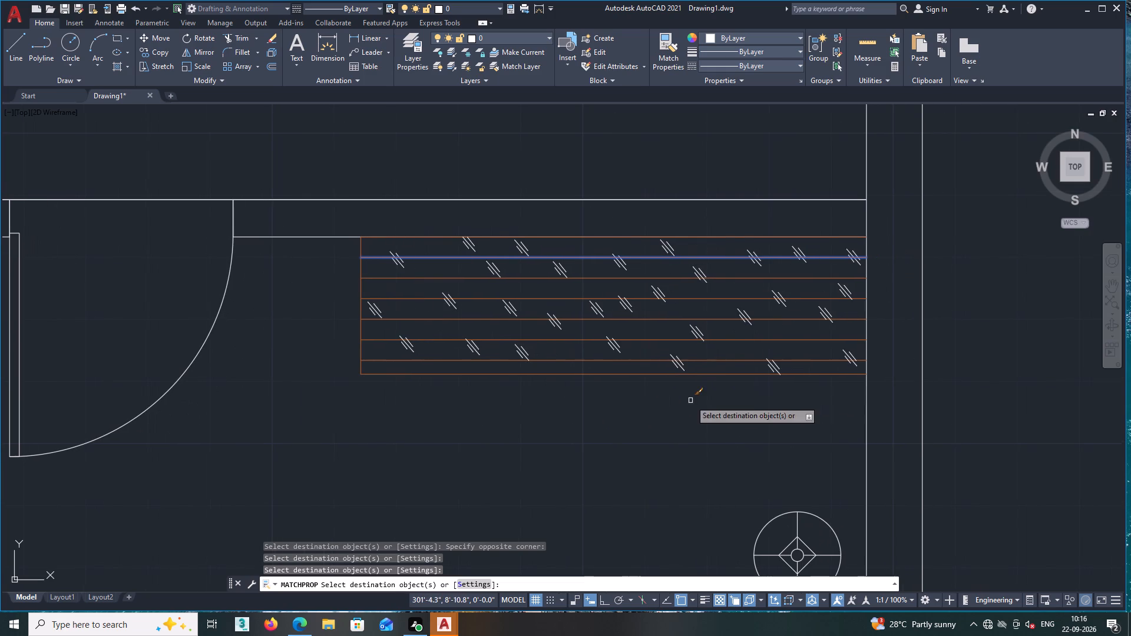
pyautogui.press('Escape')
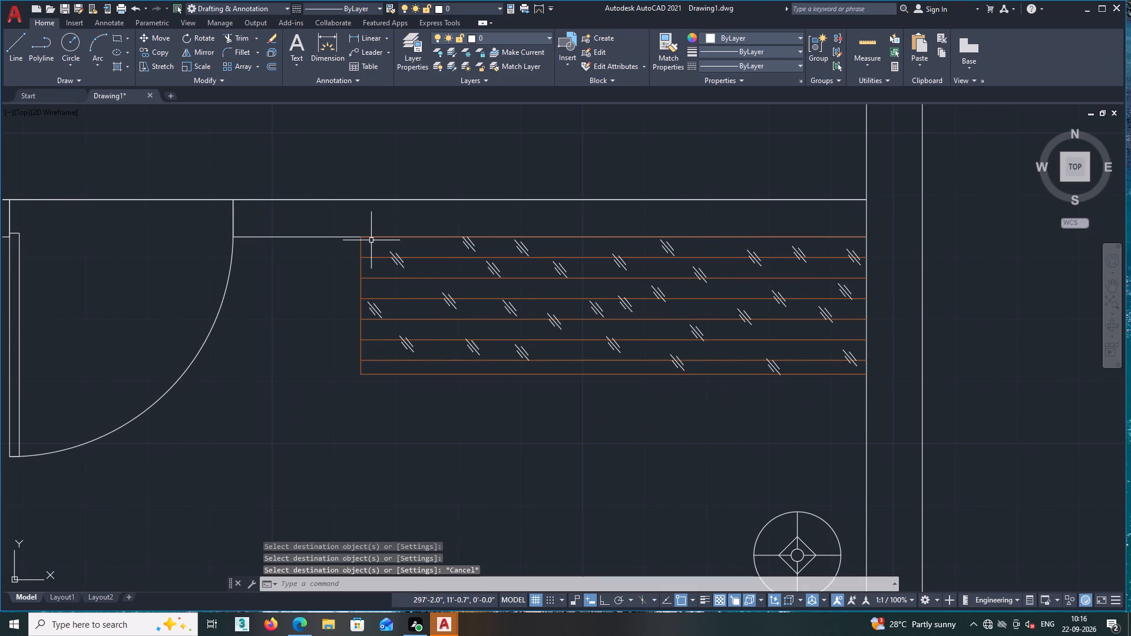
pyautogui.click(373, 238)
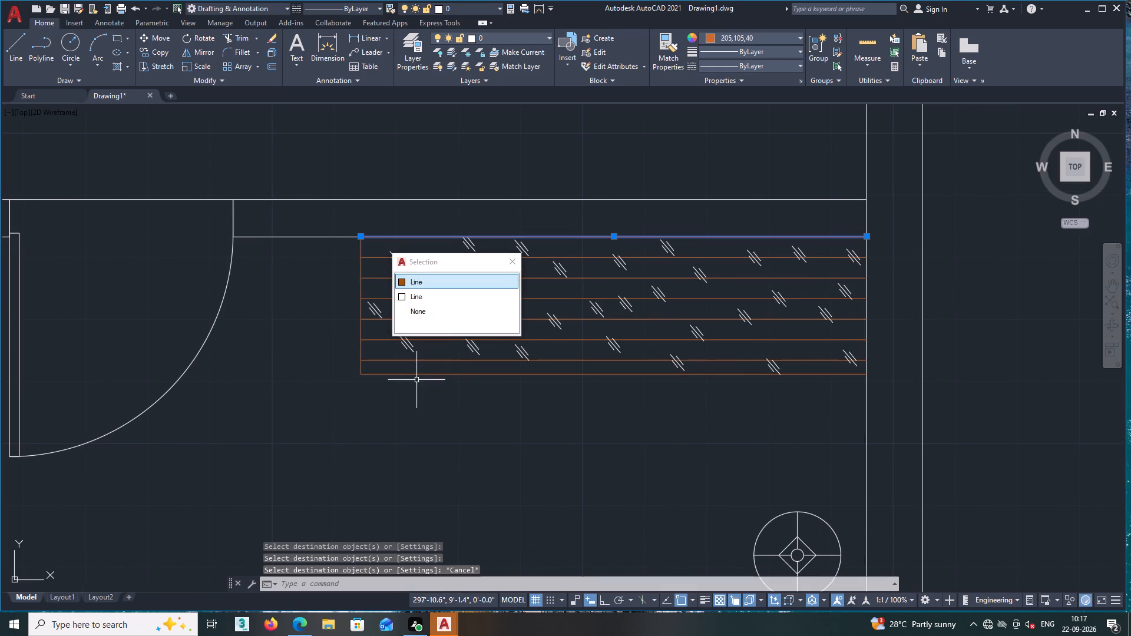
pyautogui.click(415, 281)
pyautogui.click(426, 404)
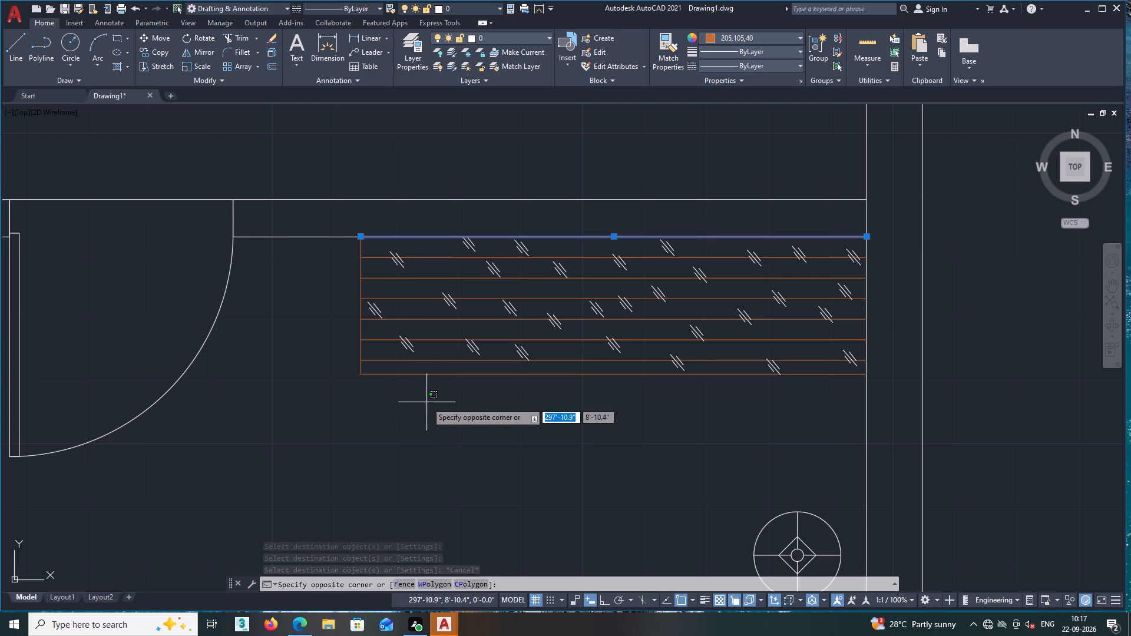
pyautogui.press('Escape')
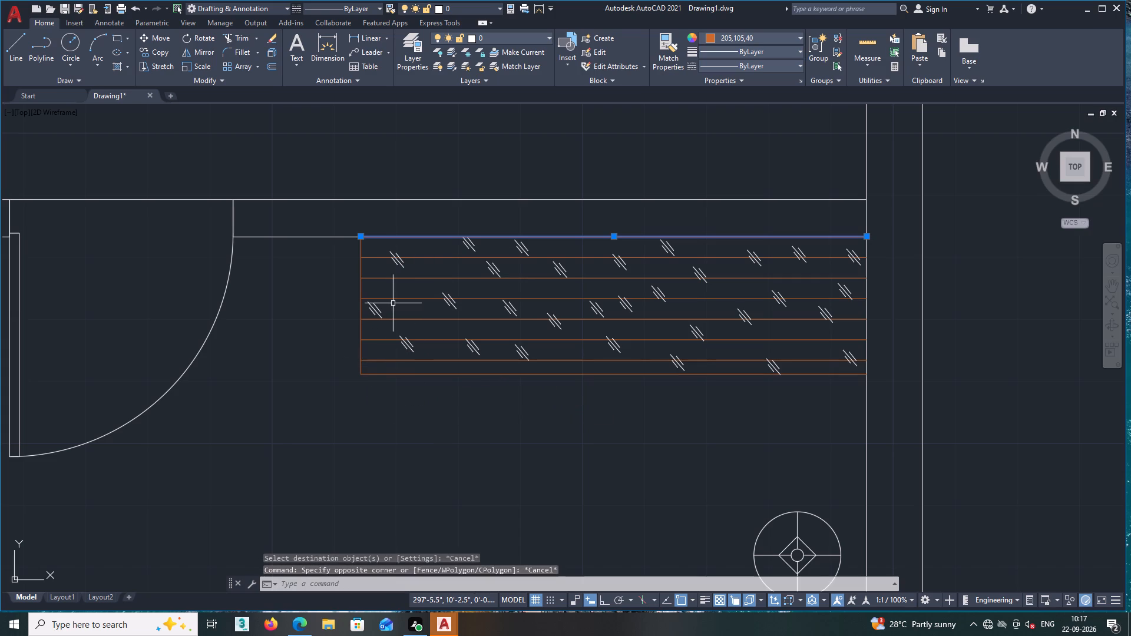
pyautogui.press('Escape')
# Set the colour of one short diagonal stroke in the wardrobe's northwest stroke group to green.
pyautogui.scroll(2, 398, 254)
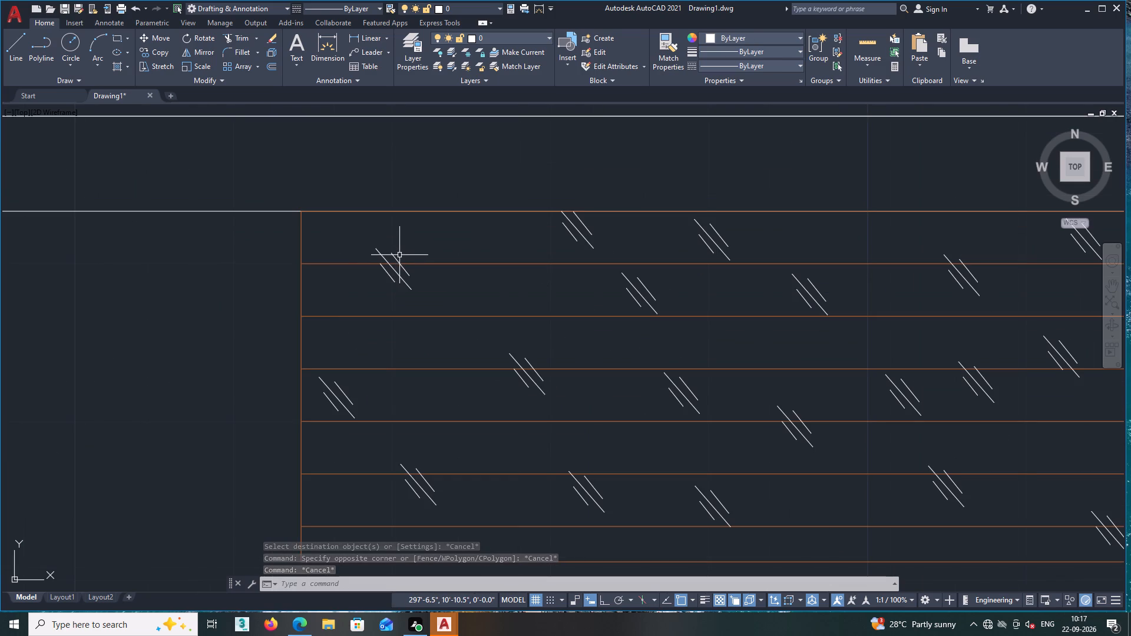
pyautogui.scroll(2, 410, 264)
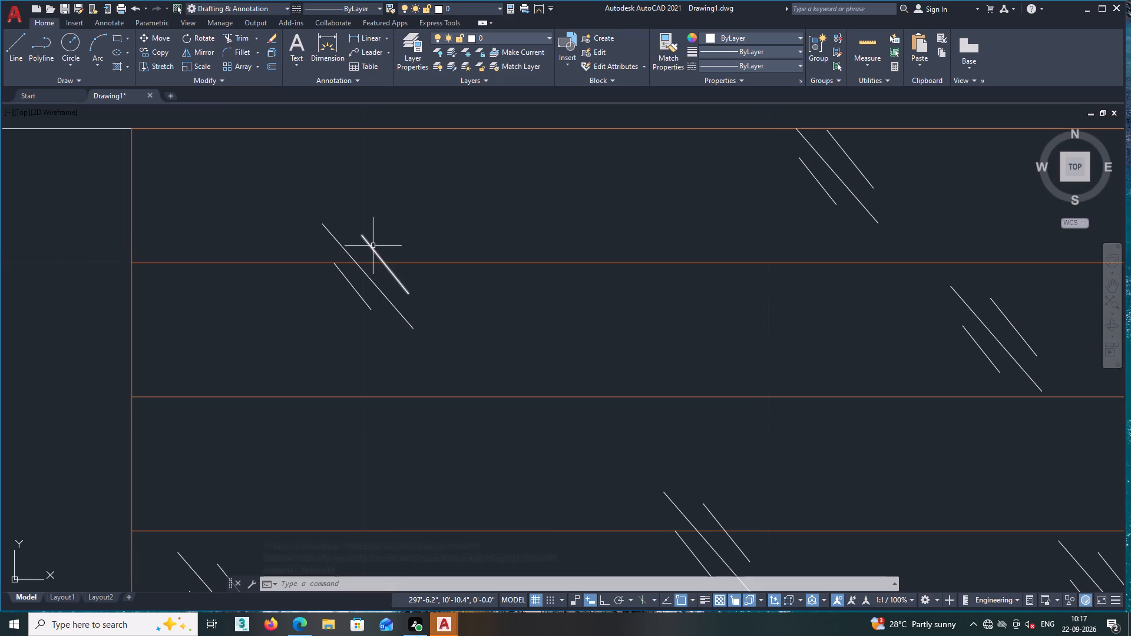
pyautogui.click(373, 246)
pyautogui.click(710, 33)
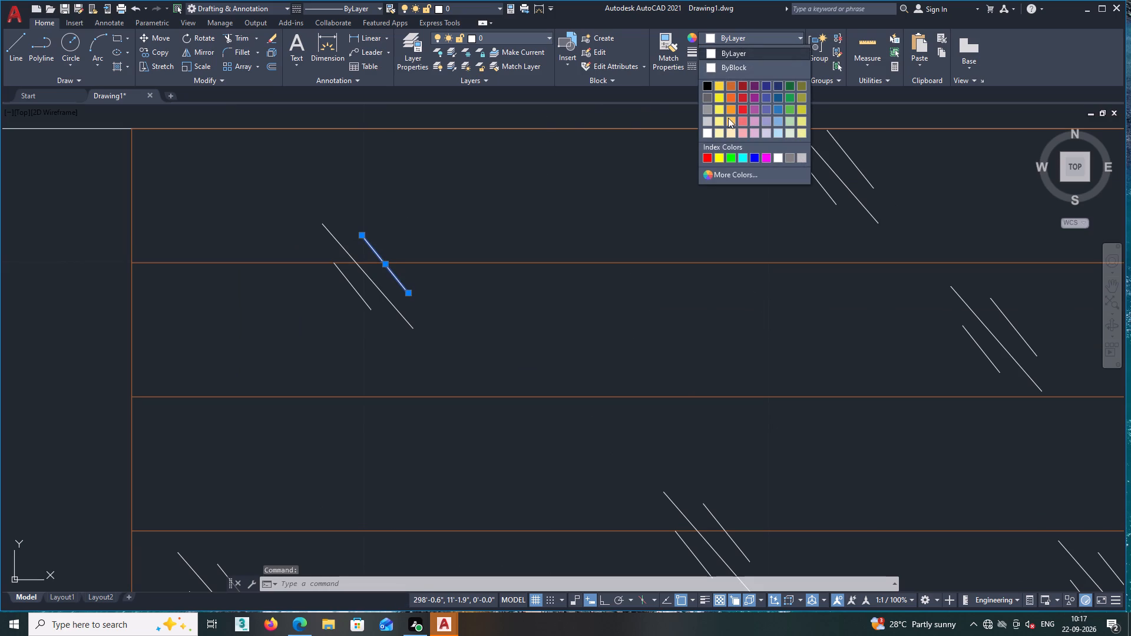
pyautogui.click(729, 154)
pyautogui.press('Escape')
# Match the green stroke's properties onto the other two strokes of the same northwest group.
pyautogui.scroll(-2, 608, 182)
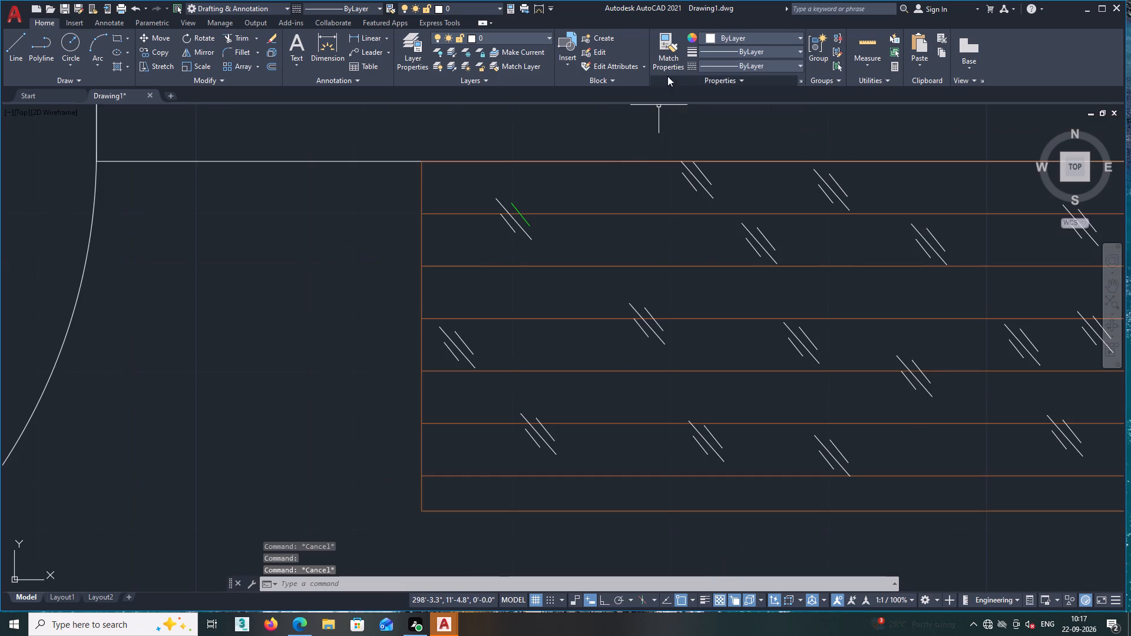
pyautogui.click(673, 41)
pyautogui.scroll(3, 454, 234)
pyautogui.moveTo(615, 183); pyautogui.dragTo(605, 195, button='middle')
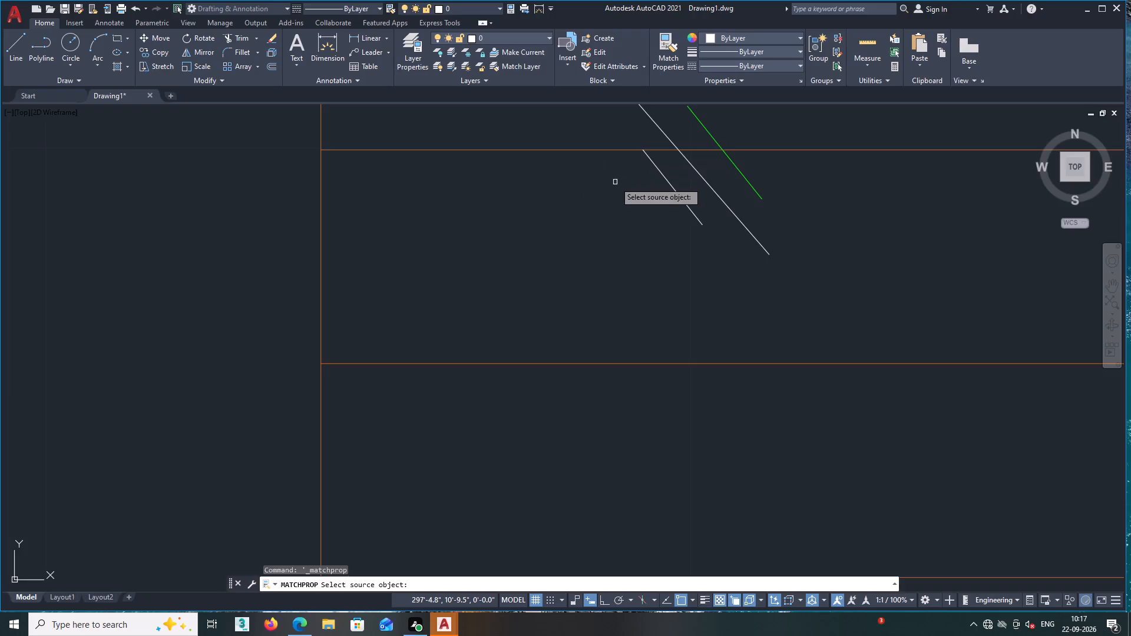
pyautogui.moveTo(605, 195); pyautogui.dragTo(512, 336, button='middle')
pyautogui.click(599, 276)
pyautogui.click(654, 369)
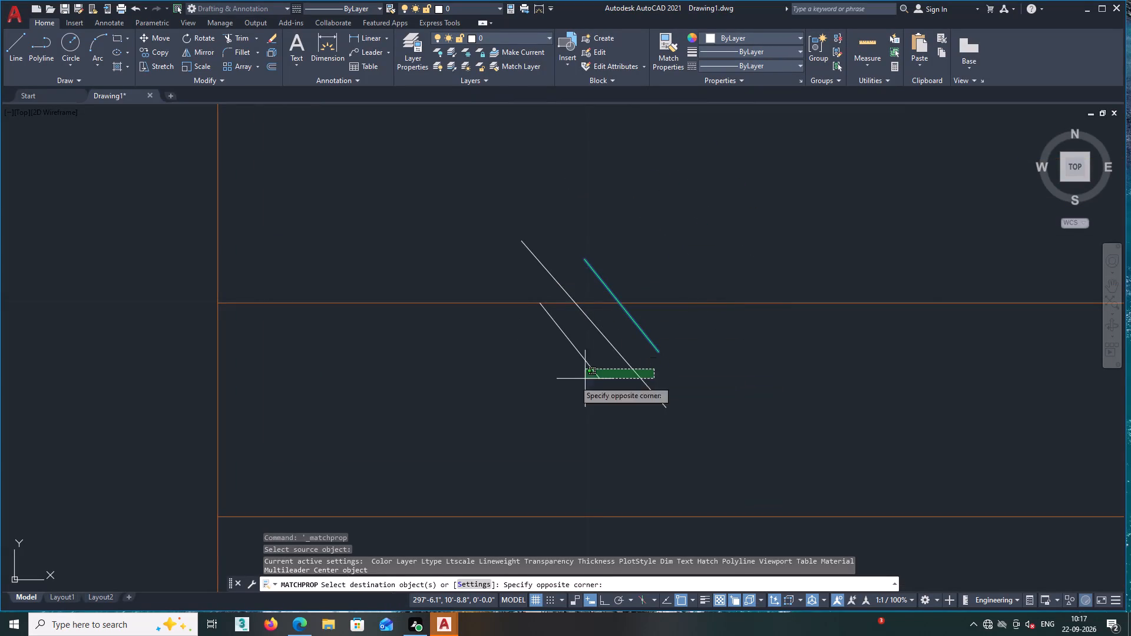
pyautogui.doubleClick(498, 381)
# Match the green colour onto the next three stroke groups to the east, near the wardrobe's back line.
pyautogui.scroll(-2, 533, 392)
pyautogui.moveTo(557, 416); pyautogui.dragTo(404, 372, button='middle')
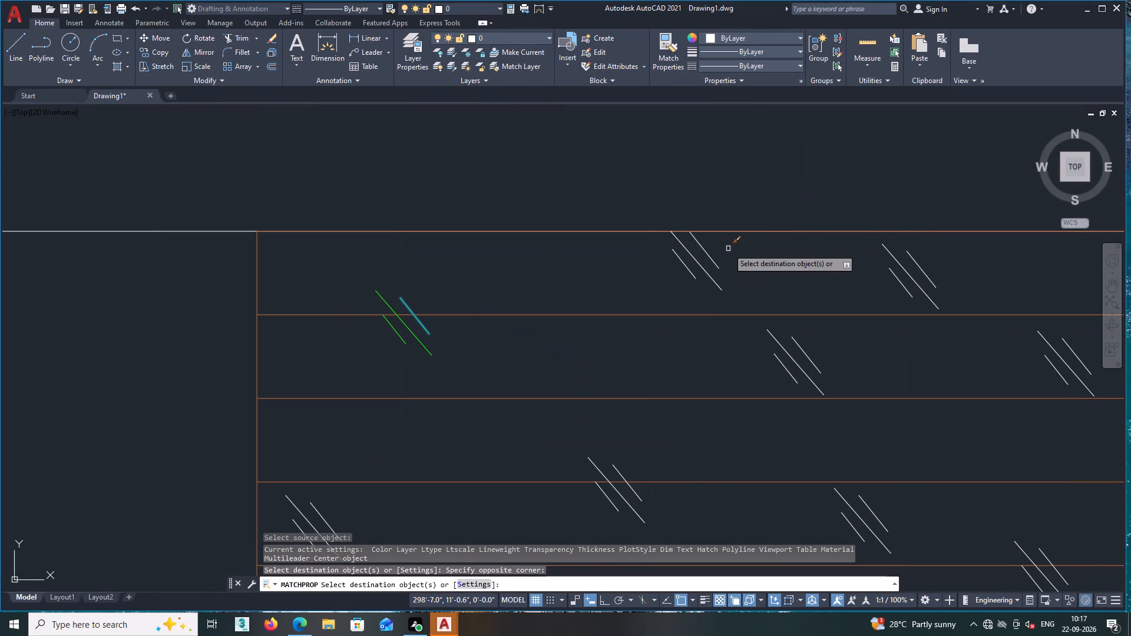
pyautogui.click(728, 249)
pyautogui.doubleClick(583, 273)
pyautogui.click(950, 266)
pyautogui.click(832, 290)
pyautogui.click(821, 351)
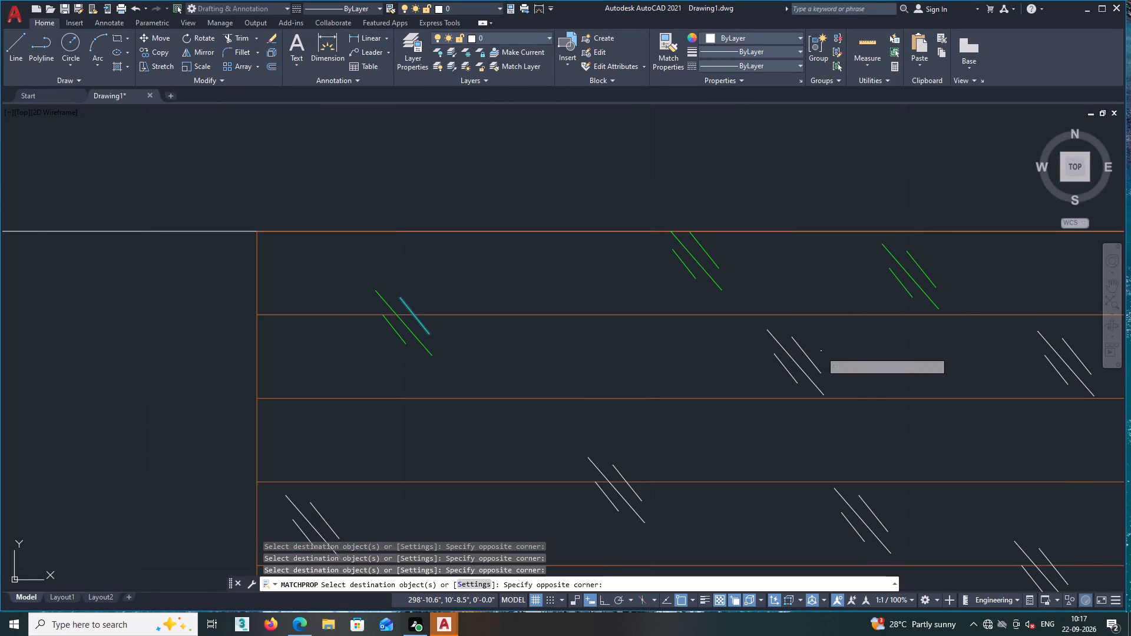
pyautogui.click(732, 380)
# Match the green colour onto the three stroke groups midway between back and front lines in the wardrobe's western part.
pyautogui.scroll(-1, 743, 369)
pyautogui.moveTo(743, 369); pyautogui.dragTo(566, 278, button='middle')
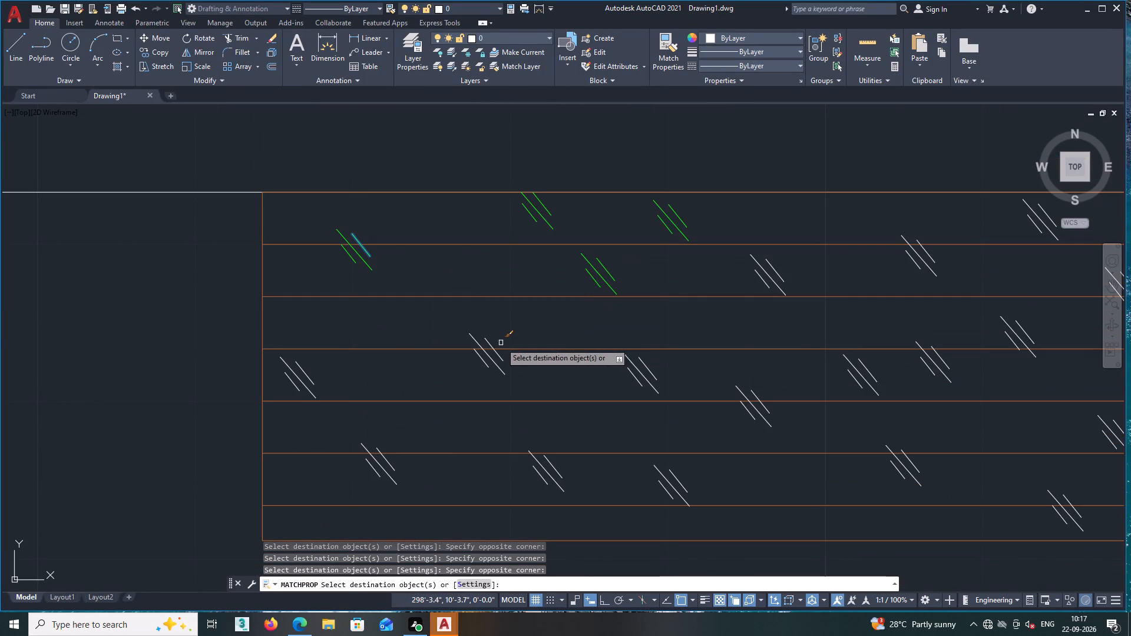
pyautogui.scroll(2, 491, 343)
pyautogui.scroll(2, 515, 383)
pyautogui.doubleClick(525, 370)
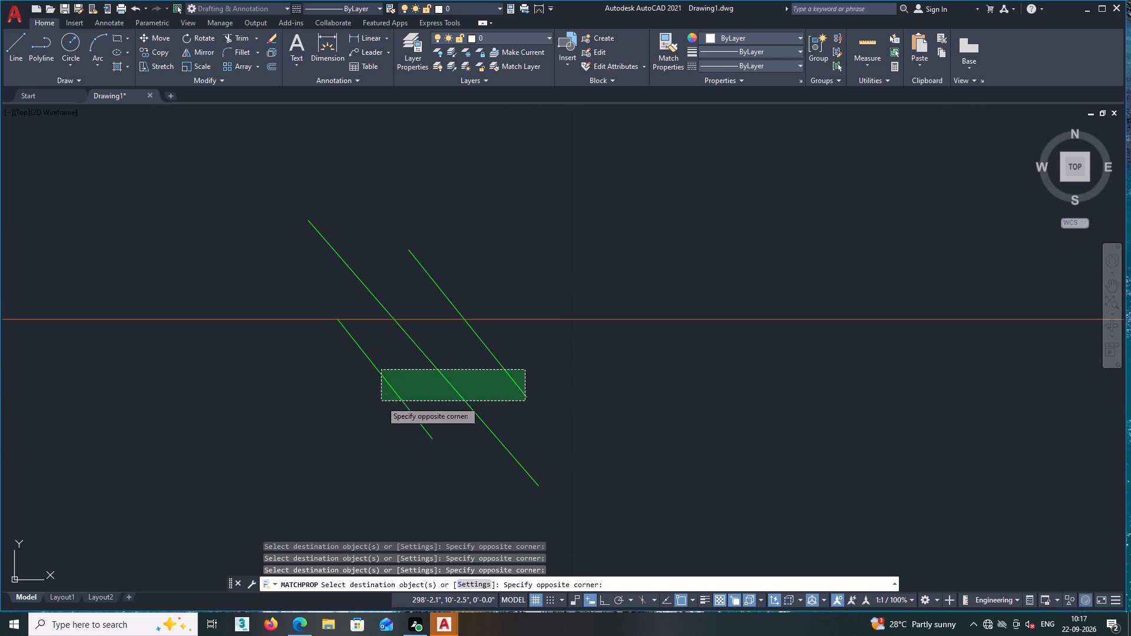
pyautogui.doubleClick(381, 401)
pyautogui.scroll(-2, 428, 393)
pyautogui.moveTo(516, 413); pyautogui.dragTo(641, 349, button='middle')
pyautogui.click(1010, 337)
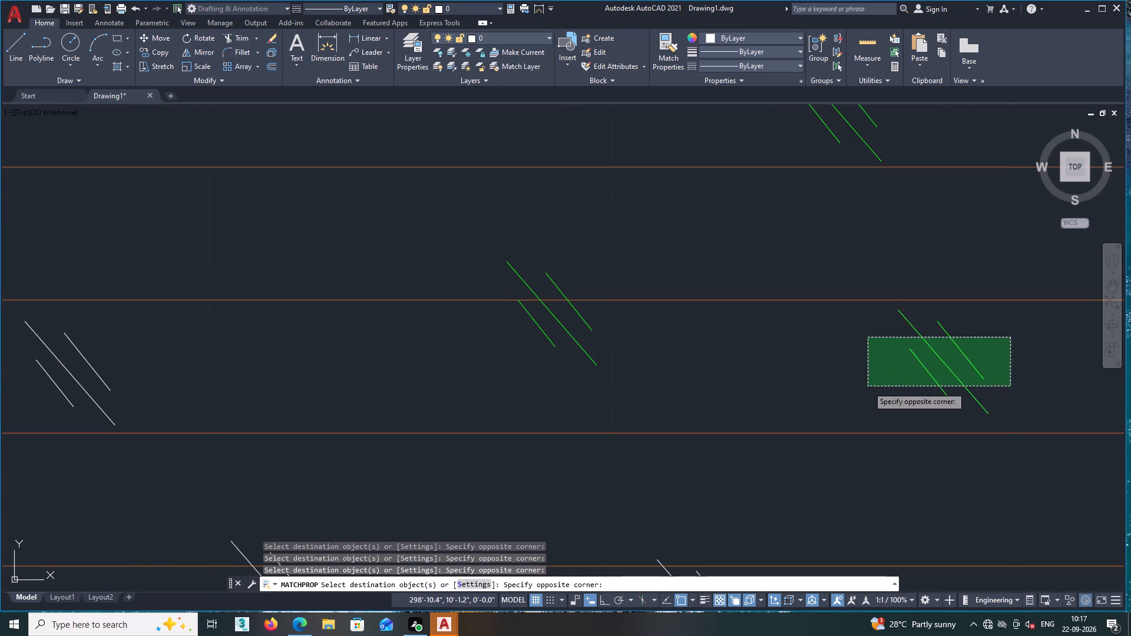
pyautogui.click(868, 386)
pyautogui.scroll(-2, 868, 384)
pyautogui.scroll(2, 568, 373)
pyautogui.click(574, 373)
pyautogui.doubleClick(508, 403)
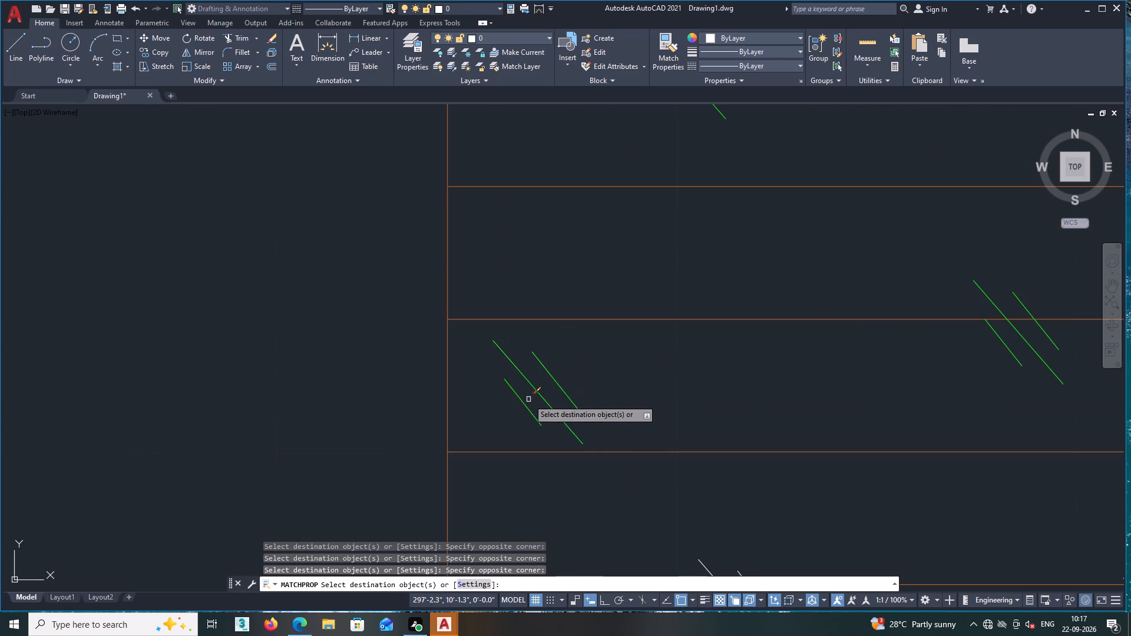
# Match the green colour onto the two westernmost stroke groups near the wardrobe's front line.
pyautogui.scroll(-2, 528, 400)
pyautogui.moveTo(559, 469); pyautogui.dragTo(534, 375, button='middle')
pyautogui.scroll(2, 573, 392)
pyautogui.scroll(2, 627, 390)
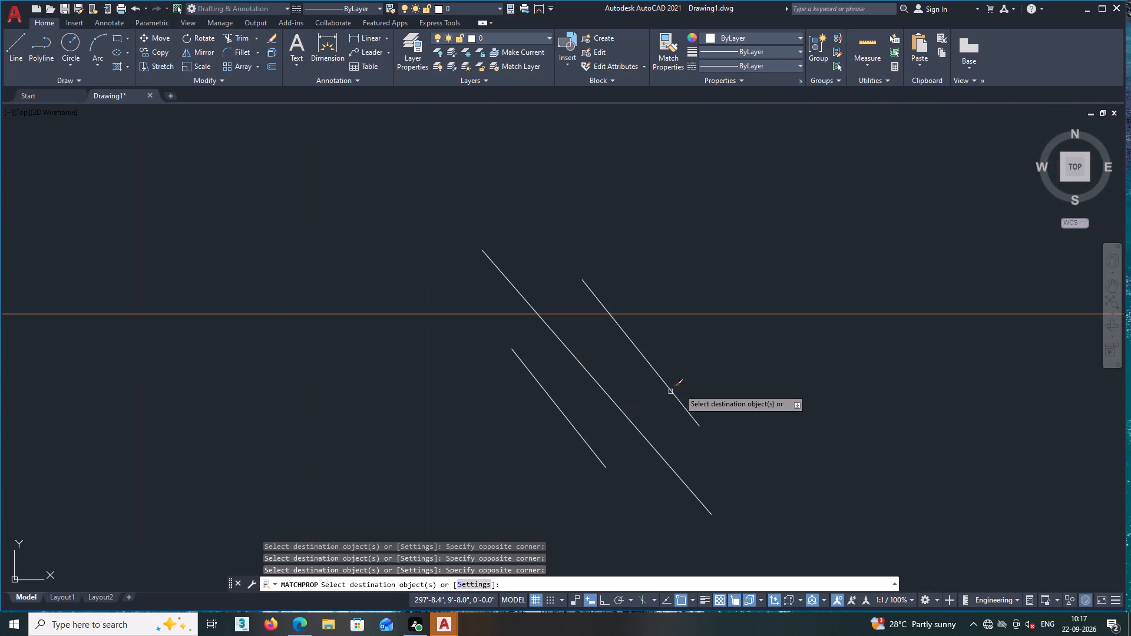
pyautogui.click(694, 368)
pyautogui.click(490, 439)
pyautogui.scroll(-3, 519, 426)
pyautogui.moveTo(753, 409); pyautogui.dragTo(581, 366, button='middle')
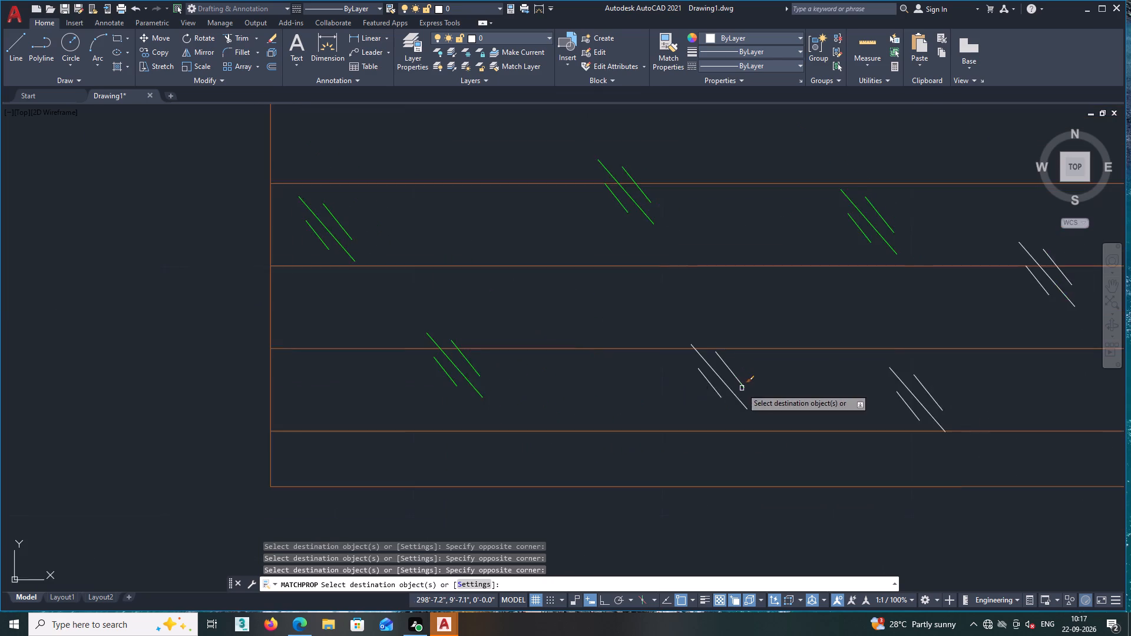
pyautogui.scroll(2, 742, 388)
pyautogui.click(759, 355)
pyautogui.tripleClick(583, 412)
pyautogui.scroll(-3, 646, 397)
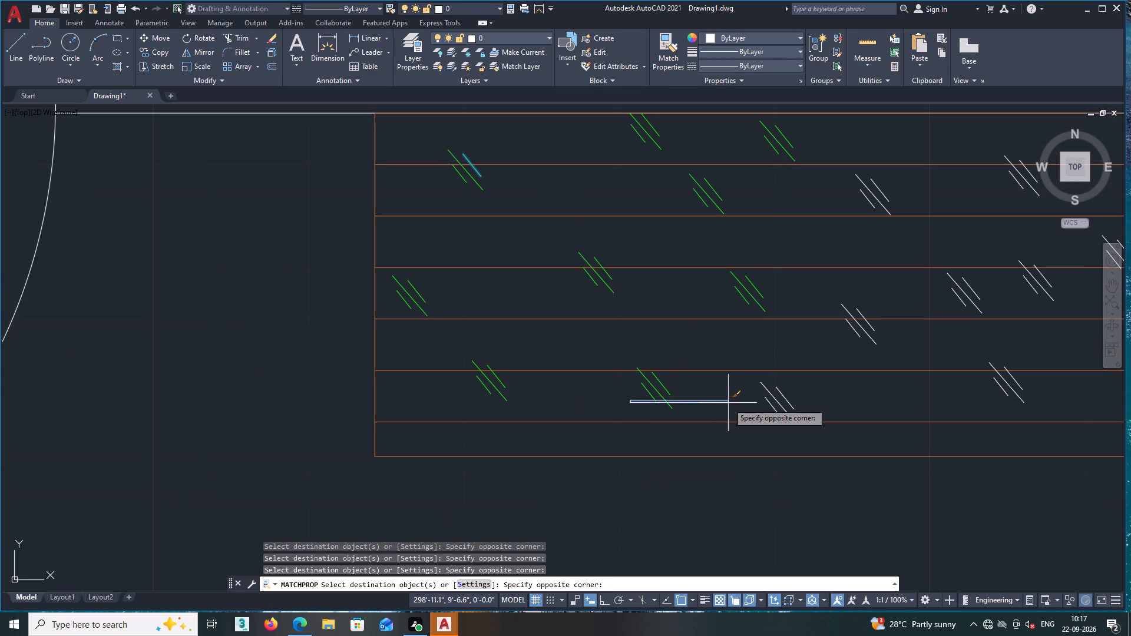
pyautogui.click(669, 409)
# Match the green colour onto two more mid-depth stroke groups and one nearer the back line, around the wardrobe's centre.
pyautogui.moveTo(725, 401); pyautogui.dragTo(612, 373, button='middle')
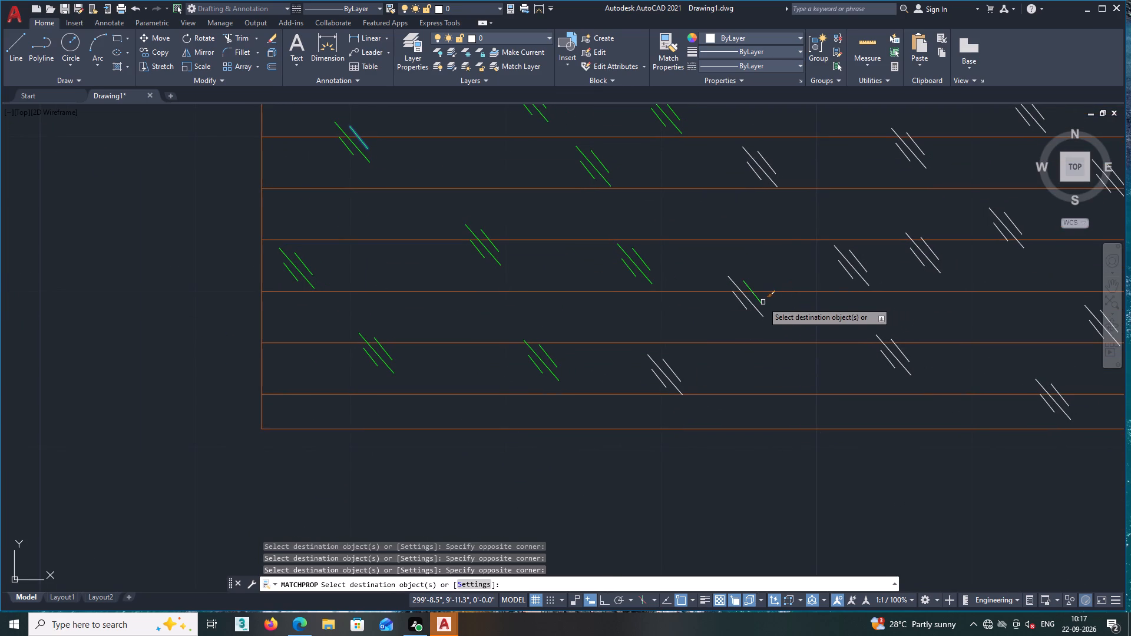
pyautogui.click(767, 299)
pyautogui.click(714, 314)
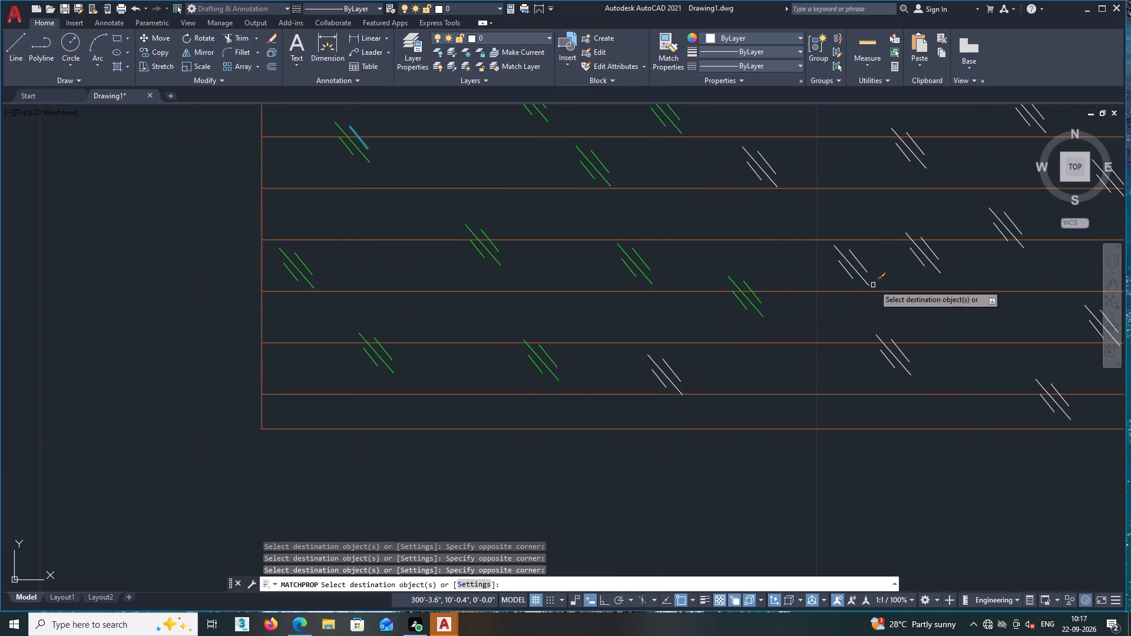
pyautogui.click(879, 264)
pyautogui.click(793, 279)
pyautogui.click(788, 152)
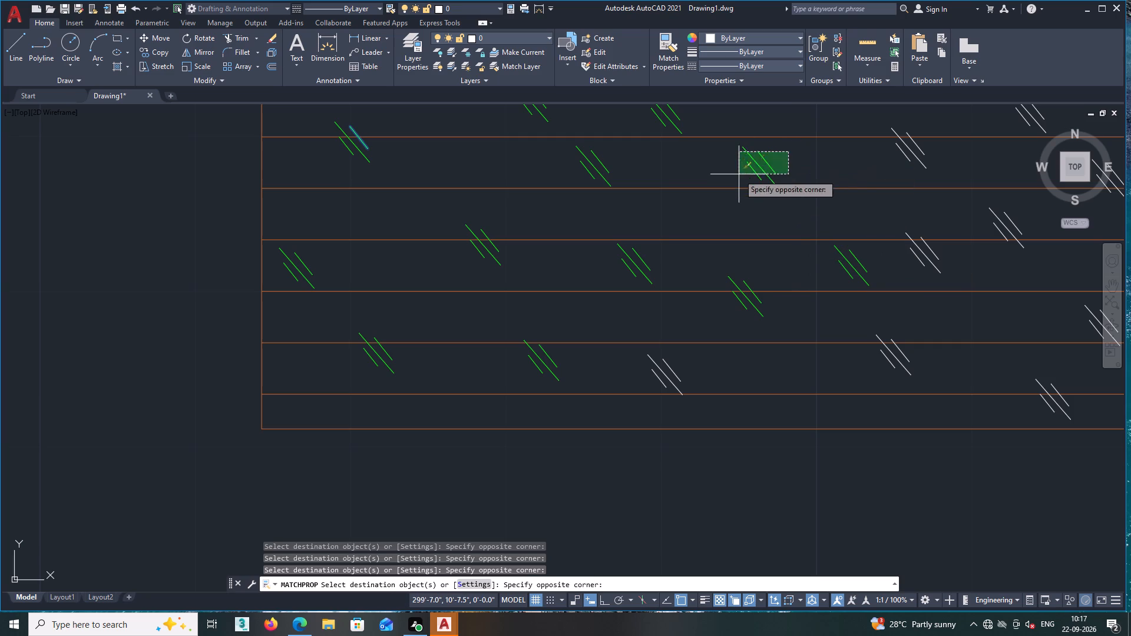
pyautogui.click(739, 174)
# Match the green colour onto the next three stroke groups near the wardrobe's back line, just east of centre.
pyautogui.moveTo(739, 174); pyautogui.dragTo(594, 266, button='middle')
pyautogui.click(788, 236)
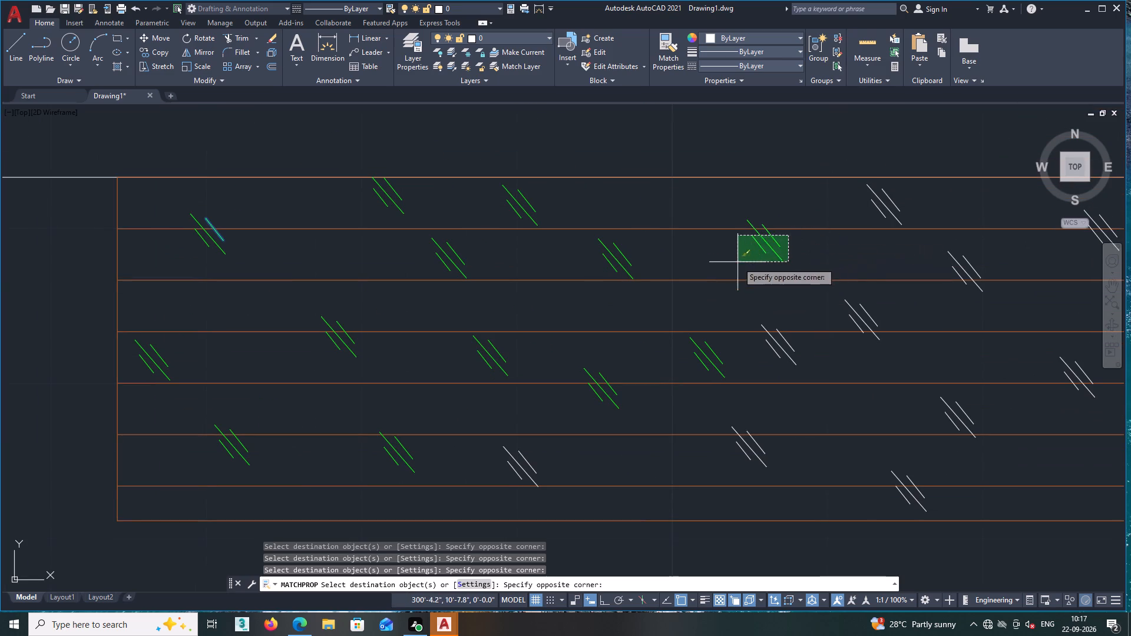
pyautogui.click(738, 262)
pyautogui.click(904, 195)
pyautogui.click(867, 215)
pyautogui.moveTo(871, 212); pyautogui.dragTo(686, 216, button='middle')
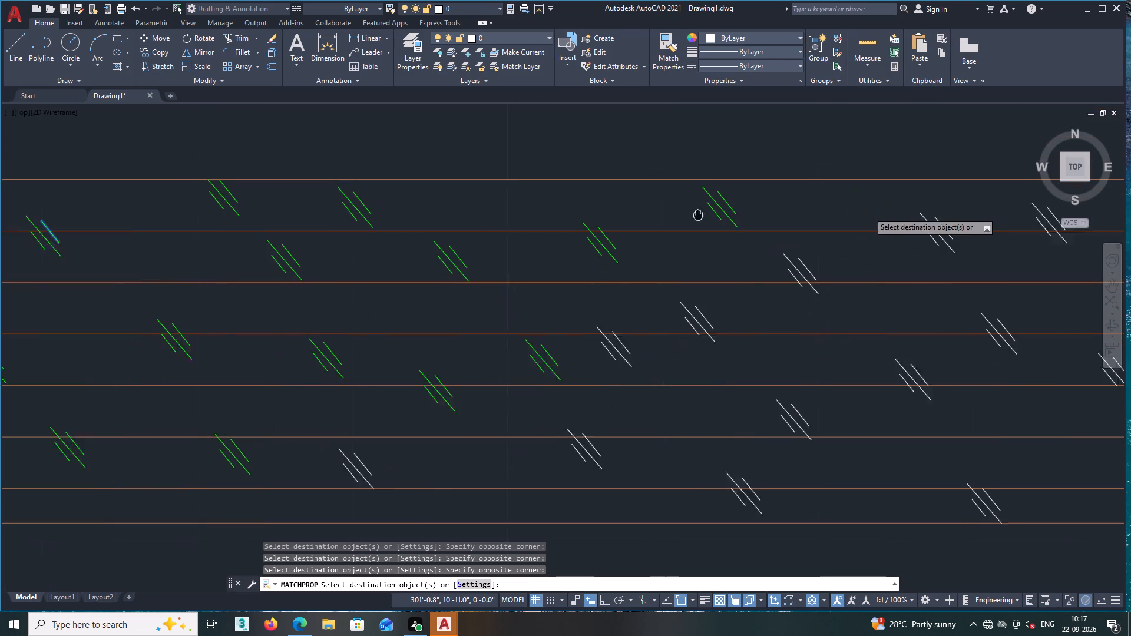
pyautogui.moveTo(686, 216); pyautogui.dragTo(676, 216, button='middle')
pyautogui.click(792, 263)
pyautogui.click(749, 273)
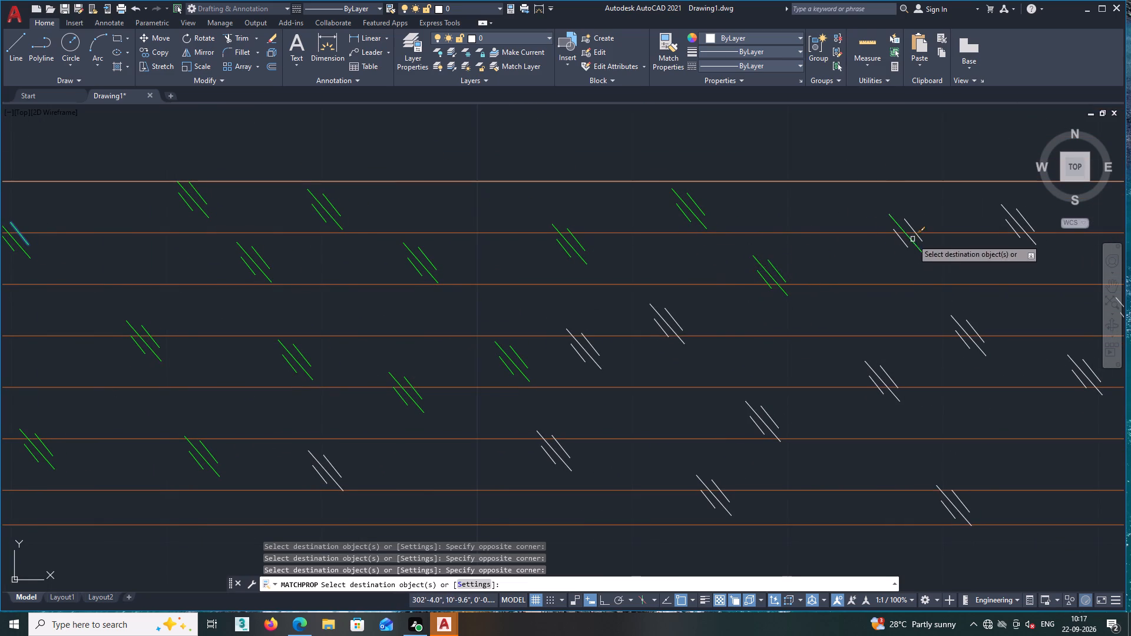
# Match the green colour onto the three easternmost stroke groups near the wardrobe's back line.
pyautogui.scroll(2, 910, 239)
pyautogui.click(940, 234)
pyautogui.click(863, 257)
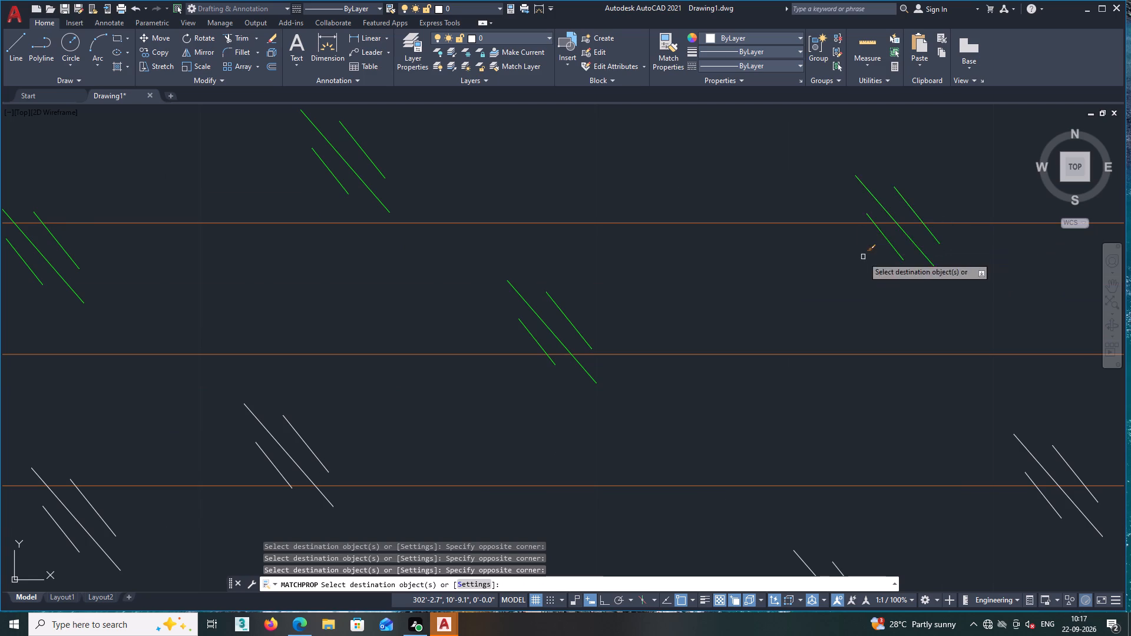
pyautogui.moveTo(863, 257); pyautogui.dragTo(498, 267, button='middle')
pyautogui.click(848, 191)
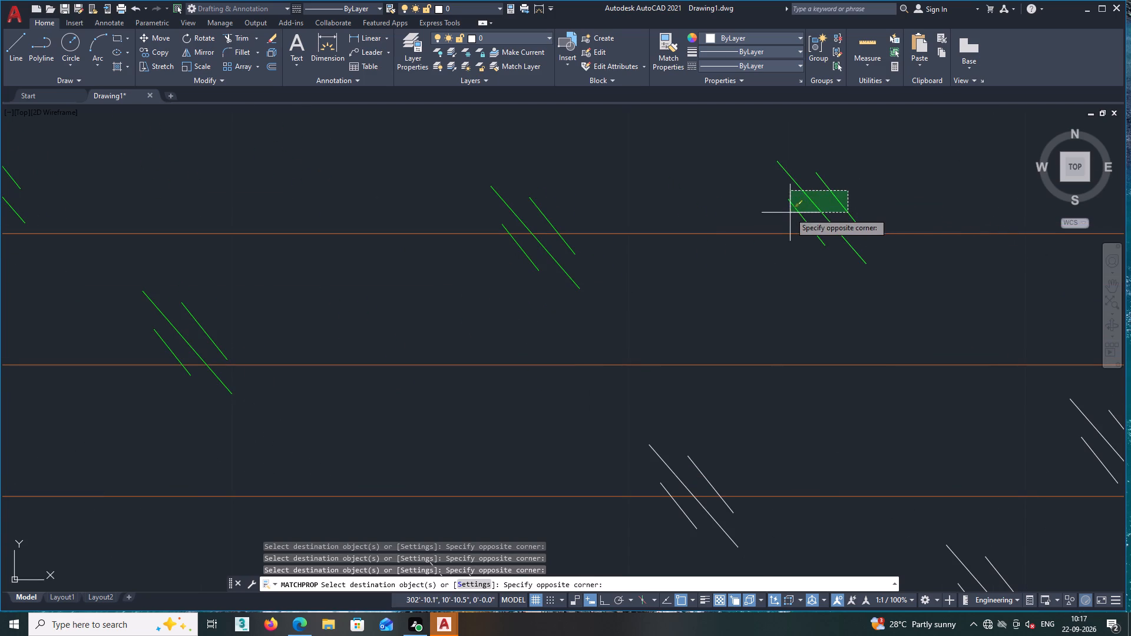
pyautogui.click(780, 214)
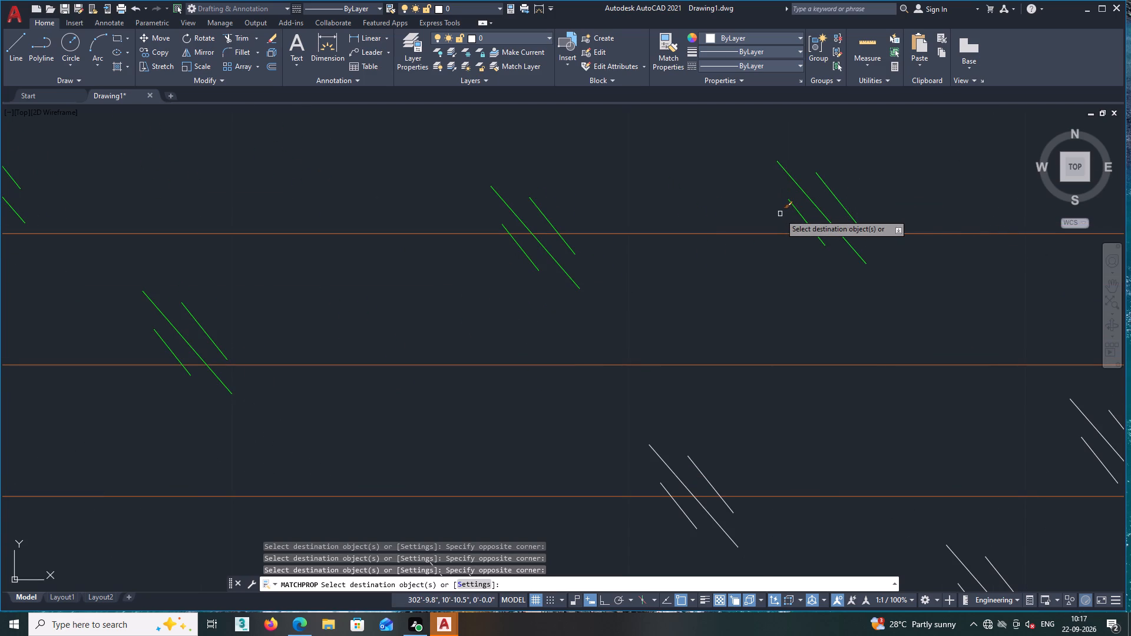
pyautogui.scroll(-1, 869, 208)
pyautogui.scroll(-1, 862, 276)
pyautogui.moveTo(879, 257); pyautogui.dragTo(631, 281, button='middle')
pyautogui.scroll(4, 727, 244)
pyautogui.click(783, 258)
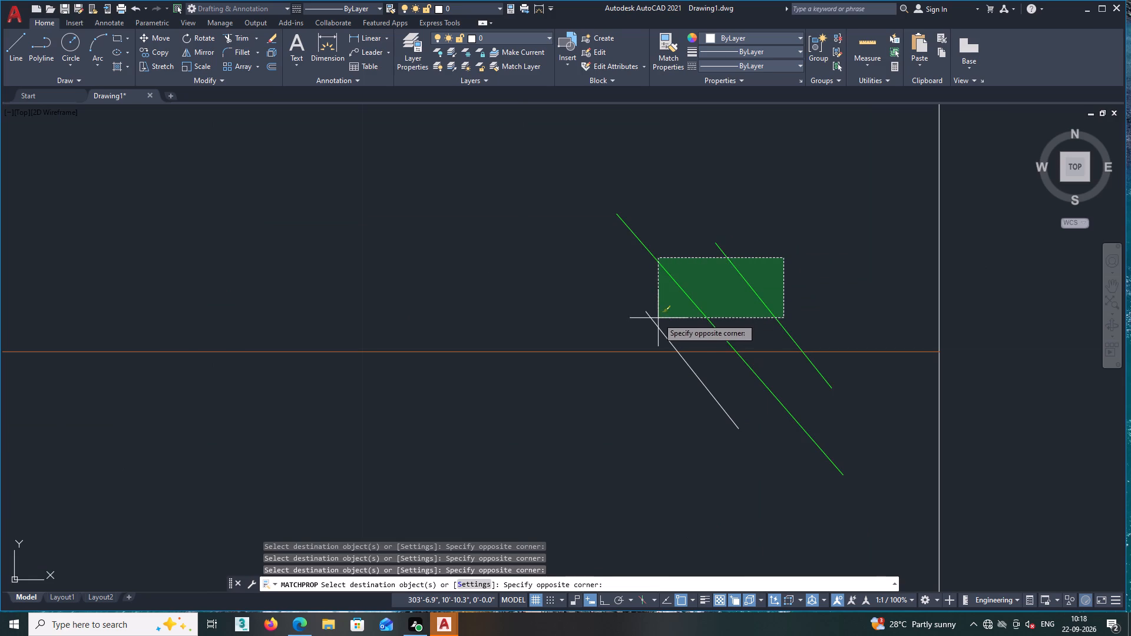
pyautogui.click(651, 321)
# Match the green colour onto the two easternmost mid-depth stroke groups, close to the east wall.
pyautogui.scroll(-3, 702, 297)
pyautogui.moveTo(703, 372); pyautogui.dragTo(724, 316, button='middle')
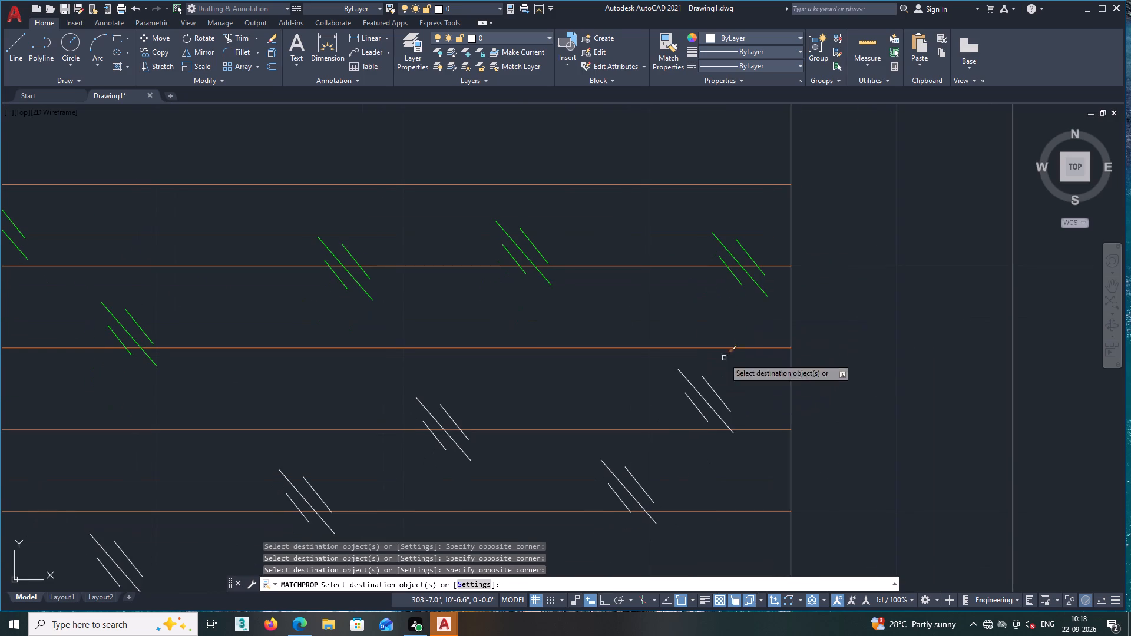
pyautogui.click(729, 386)
pyautogui.click(660, 412)
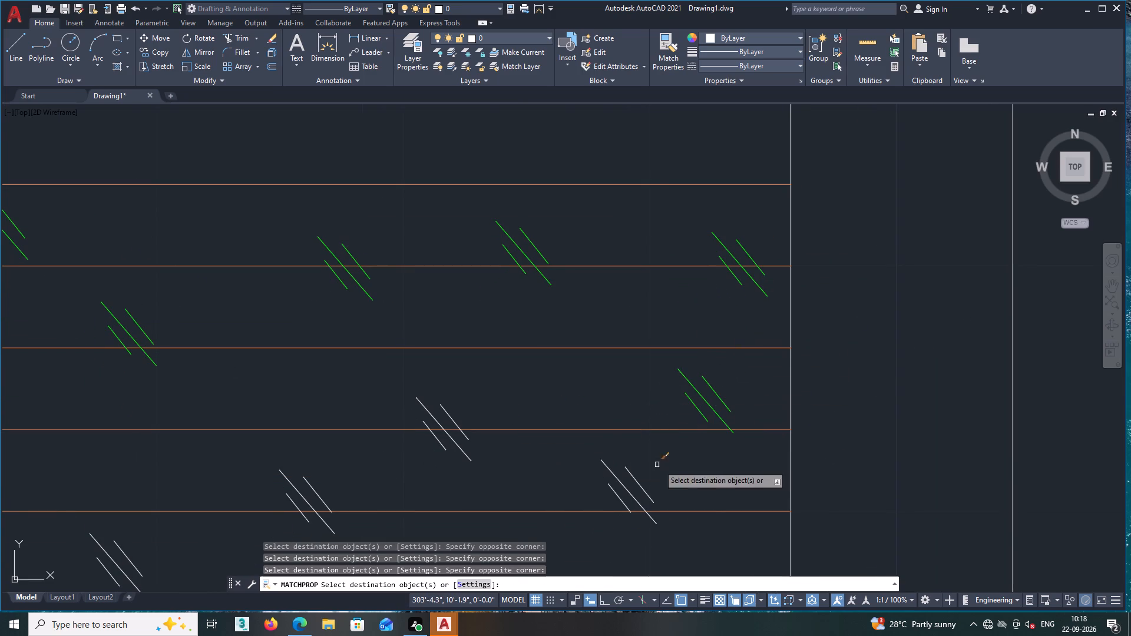
pyautogui.click(669, 465)
pyautogui.click(585, 494)
# Match the green colour onto the next two mid-depth stroke groups to the west in the wardrobe's eastern part.
pyautogui.scroll(2, 461, 431)
pyautogui.moveTo(464, 445); pyautogui.dragTo(477, 440, button='middle')
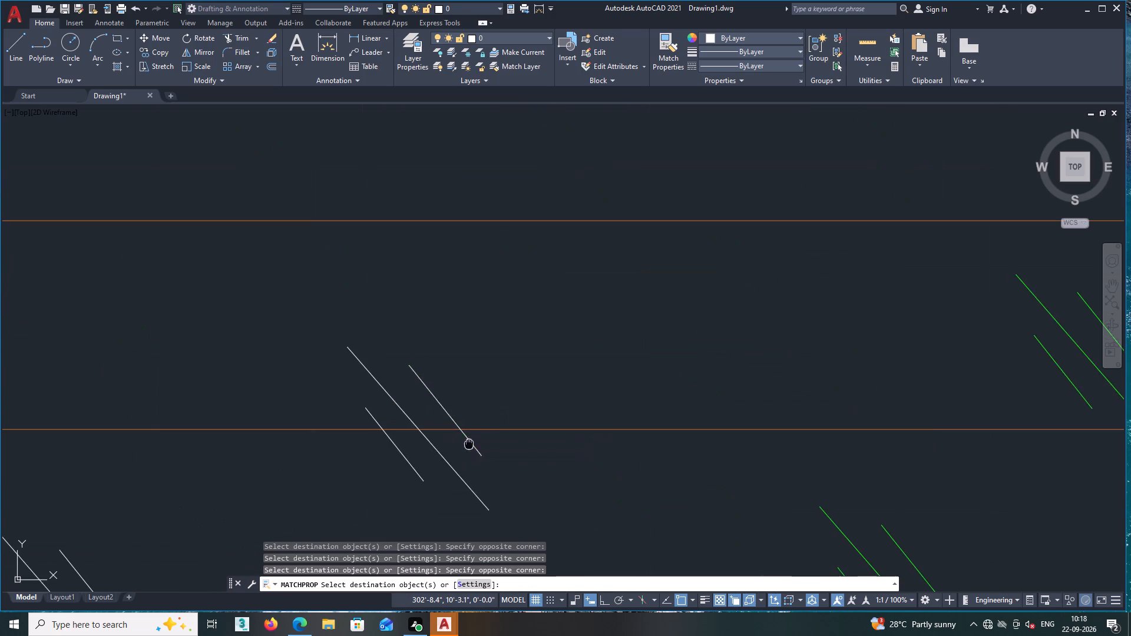
pyautogui.moveTo(477, 440); pyautogui.dragTo(617, 399, button='middle')
pyautogui.moveTo(631, 330); pyautogui.dragTo(603, 334)
pyautogui.click(507, 360)
pyautogui.click(606, 330)
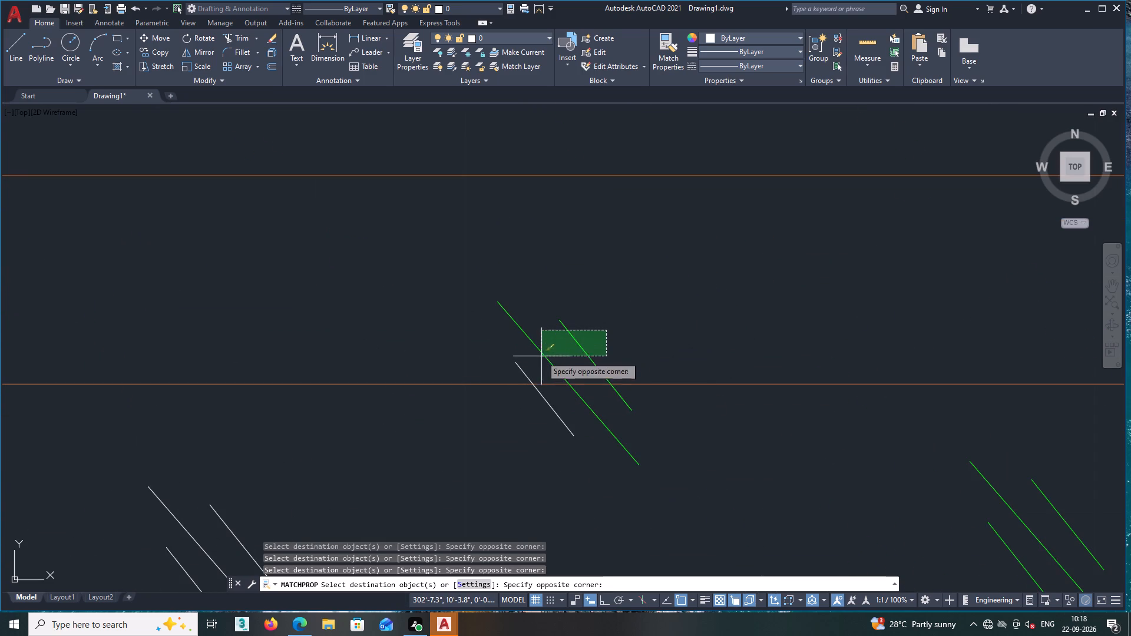
pyautogui.click(513, 371)
pyautogui.scroll(-2, 559, 346)
pyautogui.moveTo(524, 439); pyautogui.dragTo(653, 385, button='middle')
pyautogui.scroll(2, 561, 390)
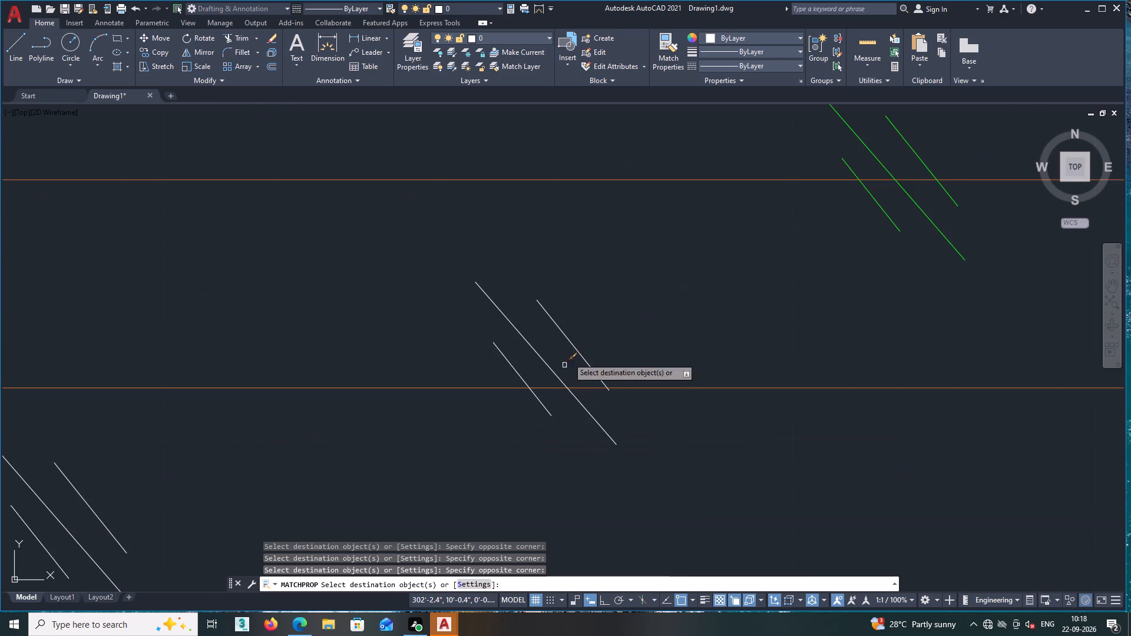
pyautogui.click(599, 325)
pyautogui.click(471, 360)
# Match the green colour onto the two remaining white mid-depth stroke groups around the wardrobe's centre.
pyautogui.scroll(-3, 535, 339)
pyautogui.moveTo(568, 402); pyautogui.dragTo(697, 379, button='middle')
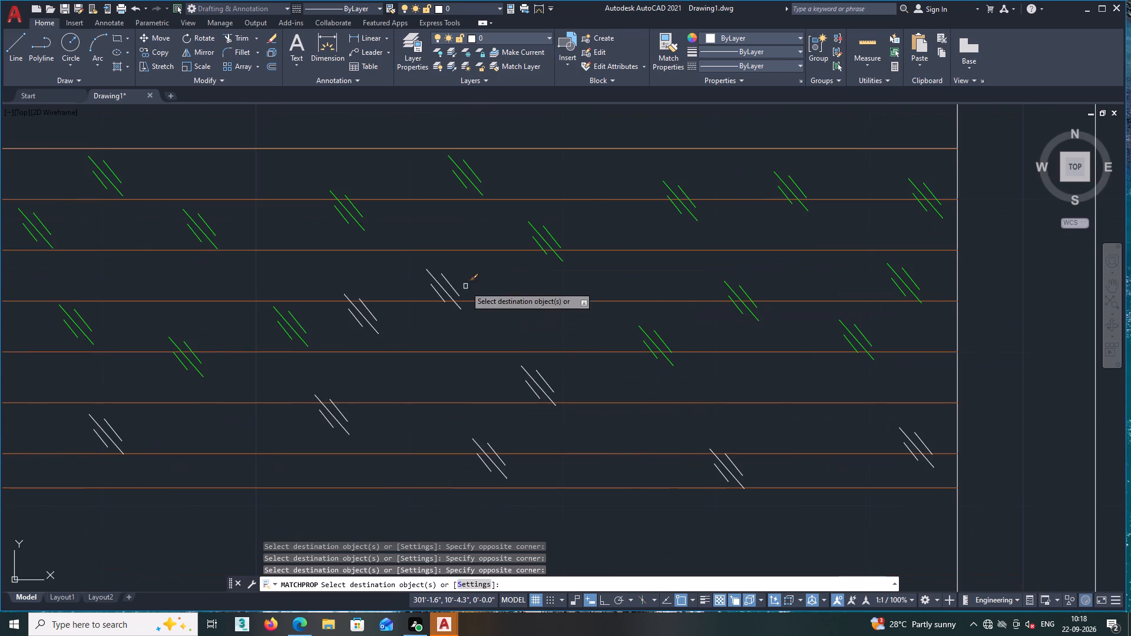
pyautogui.scroll(1, 444, 276)
pyautogui.moveTo(478, 277); pyautogui.dragTo(680, 270, button='middle')
pyautogui.scroll(1, 644, 275)
pyautogui.click(679, 270)
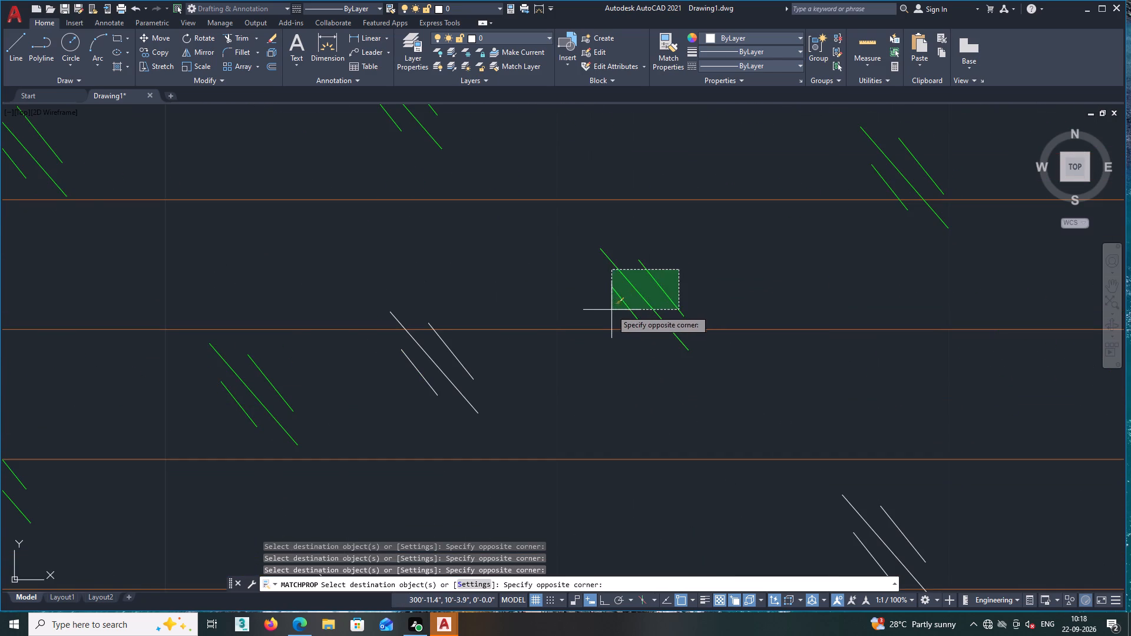
pyautogui.click(611, 310)
pyautogui.click(488, 361)
pyautogui.click(396, 396)
# Match the green colour onto the white stroke group near the front at the wardrobe's centre and the one west of it.
pyautogui.scroll(-1, 438, 383)
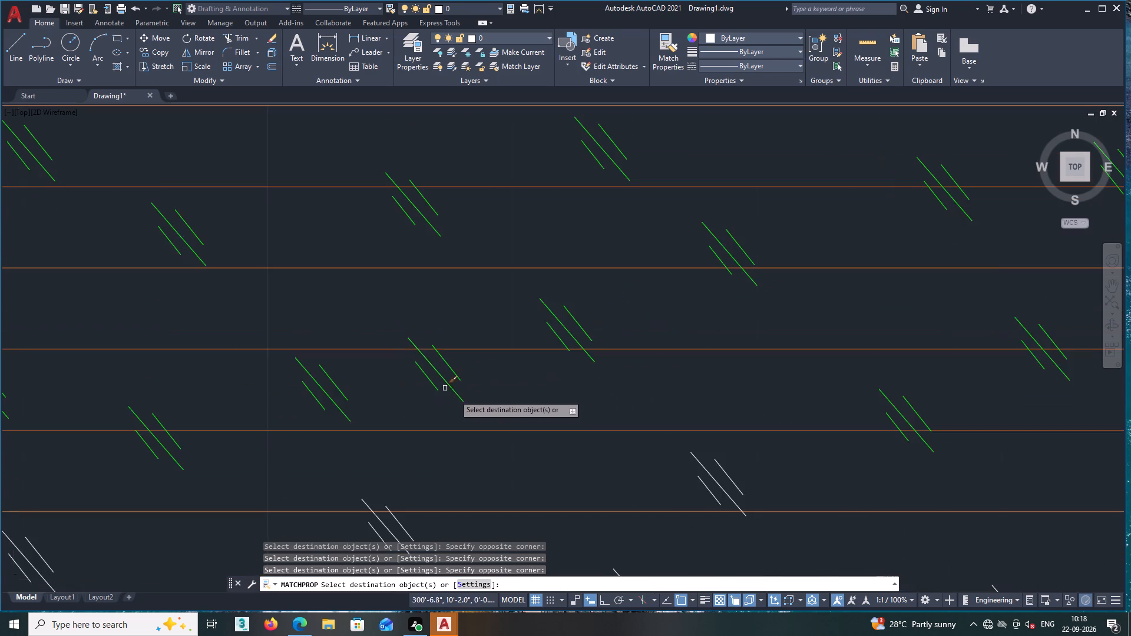
pyautogui.moveTo(468, 396); pyautogui.dragTo(715, 332, button='middle')
pyautogui.scroll(-1, 686, 379)
pyautogui.scroll(1, 662, 445)
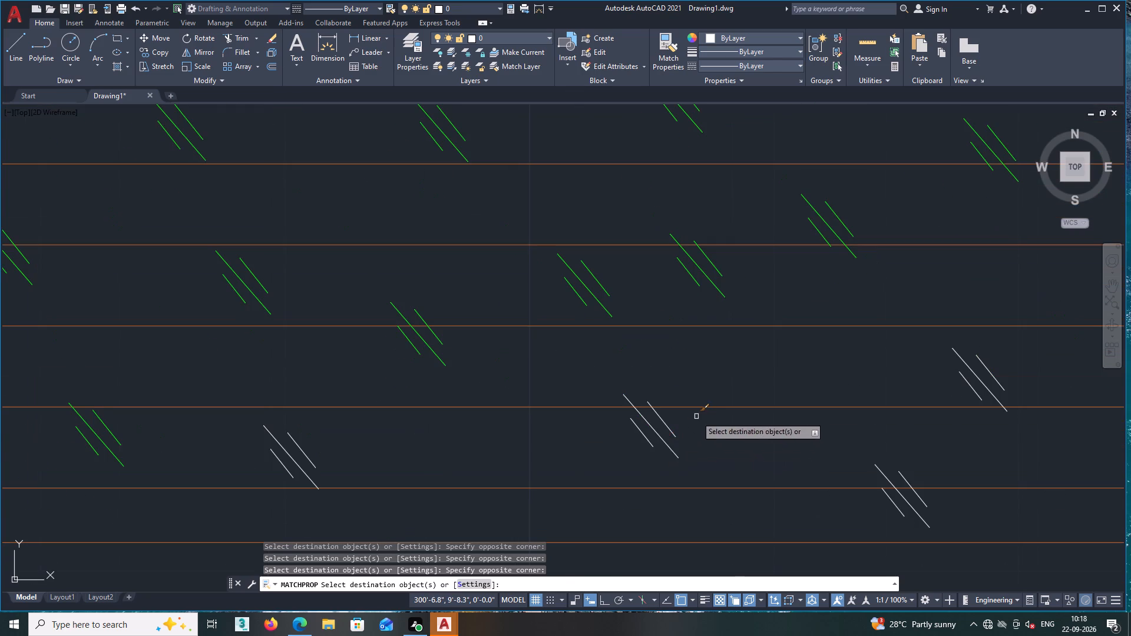
pyautogui.click(695, 416)
pyautogui.click(623, 443)
pyautogui.scroll(-1, 632, 447)
pyautogui.moveTo(565, 430); pyautogui.dragTo(960, 393, button='middle')
pyautogui.scroll(1, 724, 400)
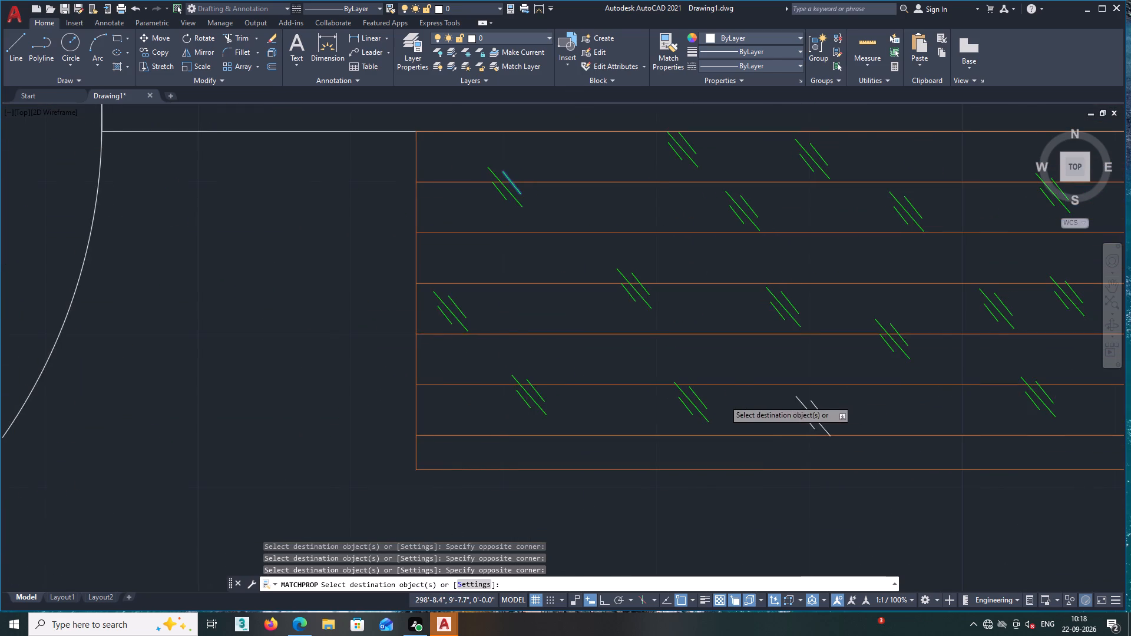
pyautogui.doubleClick(879, 409)
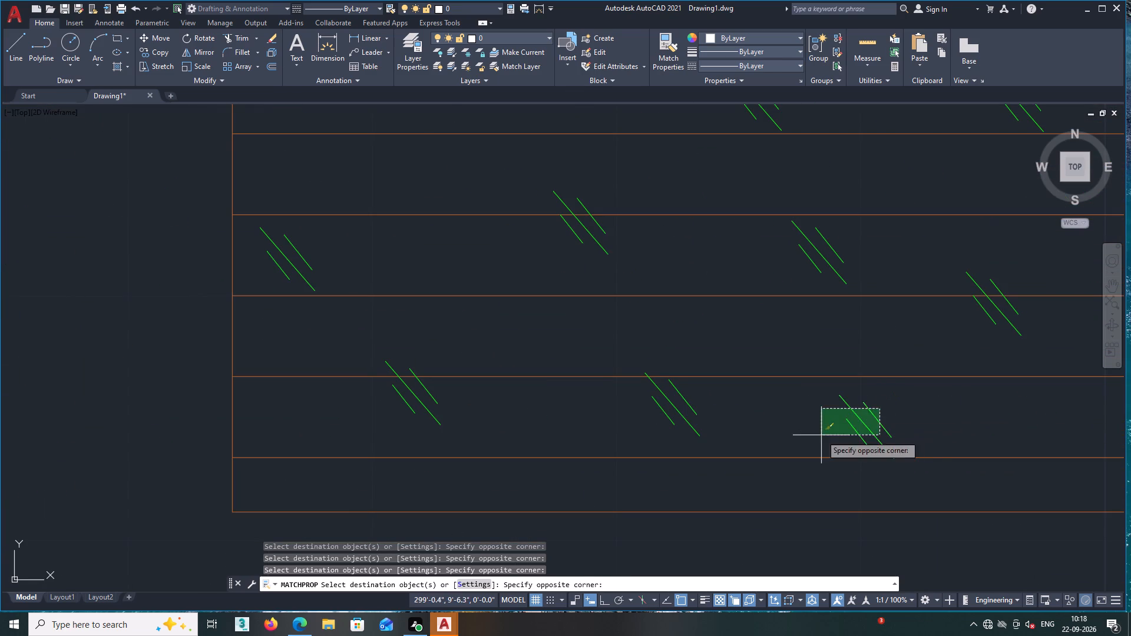
pyautogui.click(819, 437)
# Match the green colour onto the two stroke groups toward the front line just east of the wardrobe's centre.
pyautogui.scroll(-1, 843, 423)
pyautogui.moveTo(951, 419); pyautogui.dragTo(721, 416, button='middle')
pyautogui.scroll(-1, 764, 405)
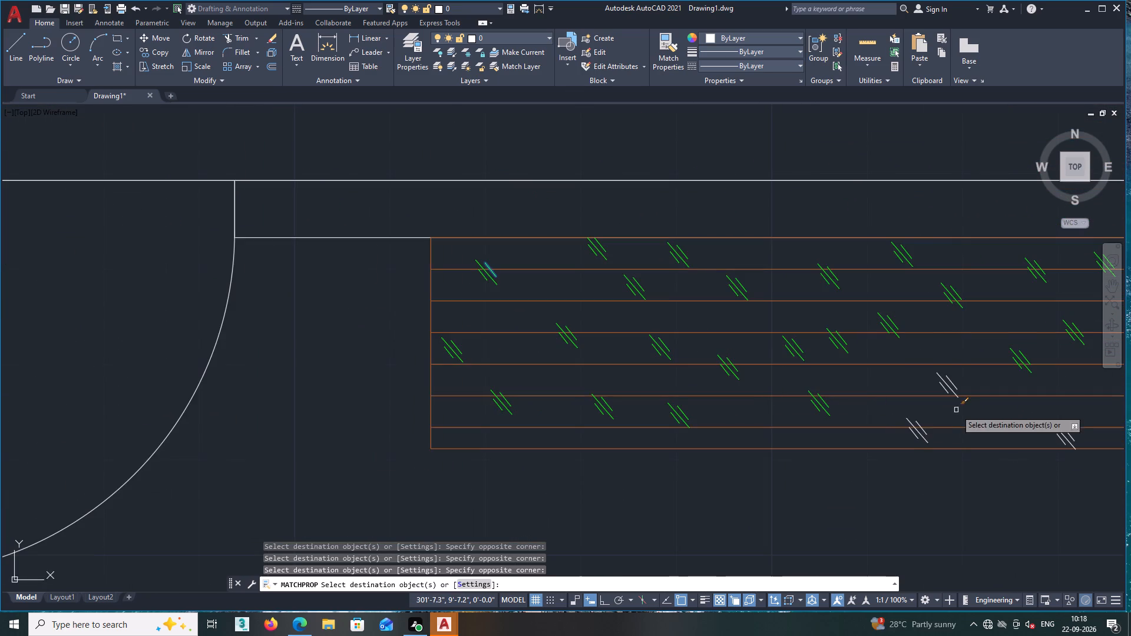
pyautogui.scroll(2, 964, 383)
pyautogui.click(961, 383)
pyautogui.click(858, 395)
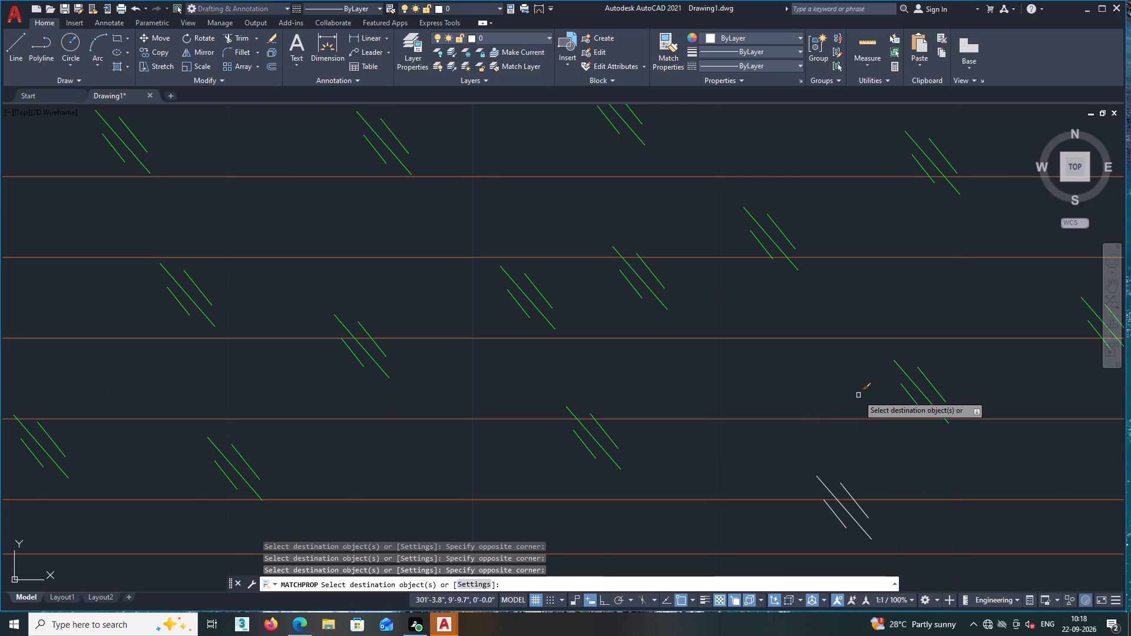
pyautogui.scroll(1, 845, 506)
pyautogui.moveTo(867, 510); pyautogui.dragTo(834, 434, button='middle')
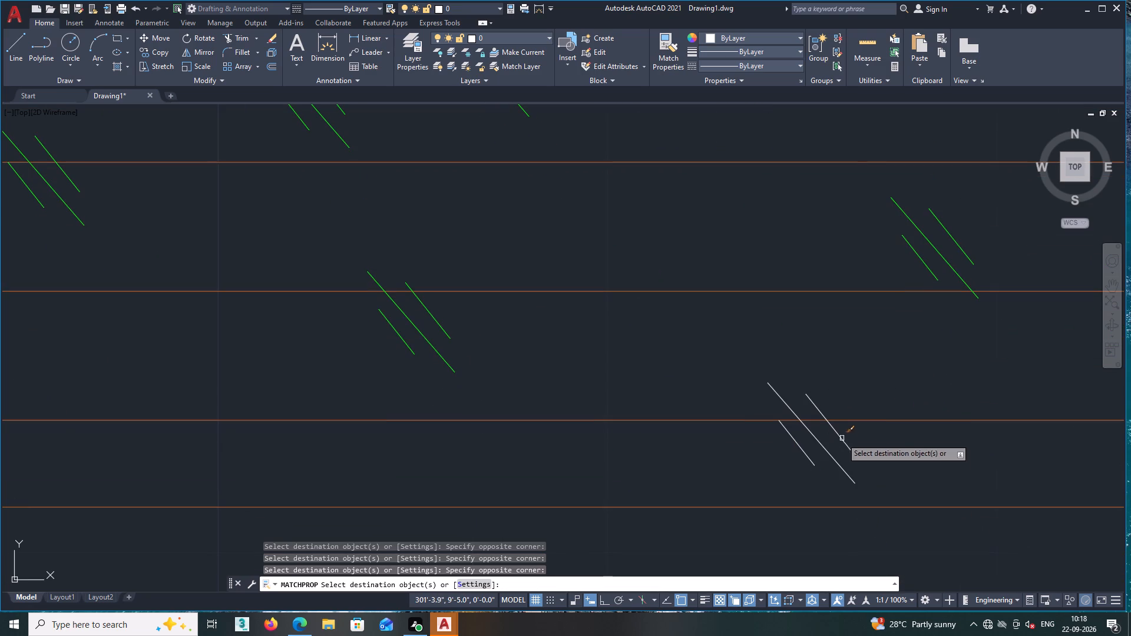
pyautogui.scroll(2, 869, 452)
pyautogui.click(821, 407)
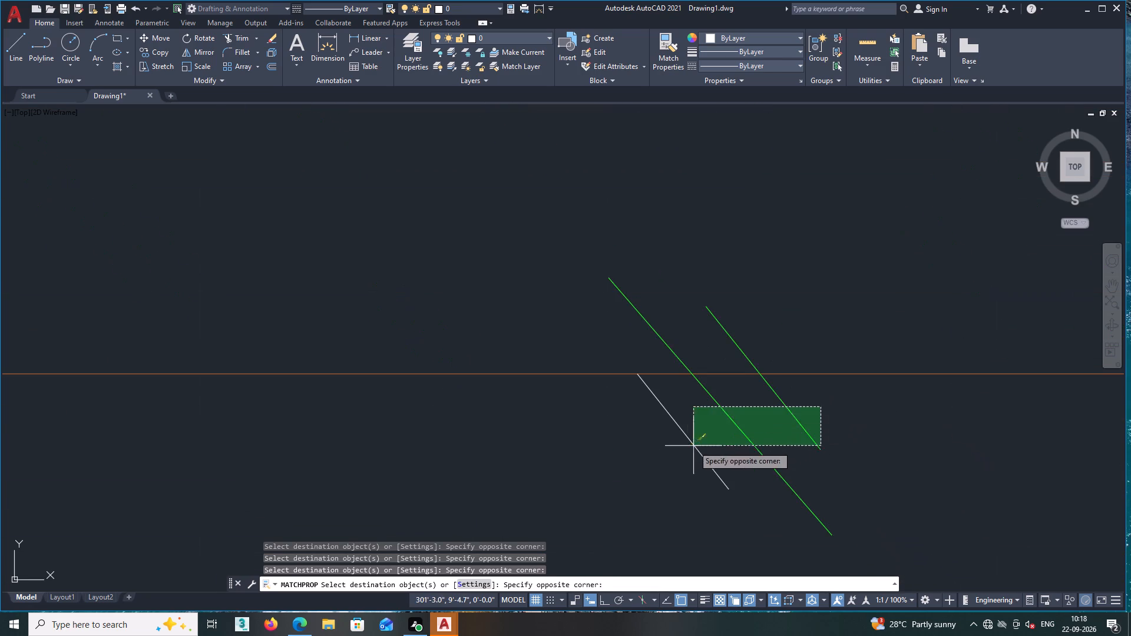
pyautogui.click(675, 455)
# Match the green colour onto the last two stroke groups near the front line at the wardrobe's east end and finish matching.
pyautogui.scroll(-4, 783, 442)
pyautogui.moveTo(845, 446); pyautogui.dragTo(580, 402, button='middle')
pyautogui.scroll(2, 904, 422)
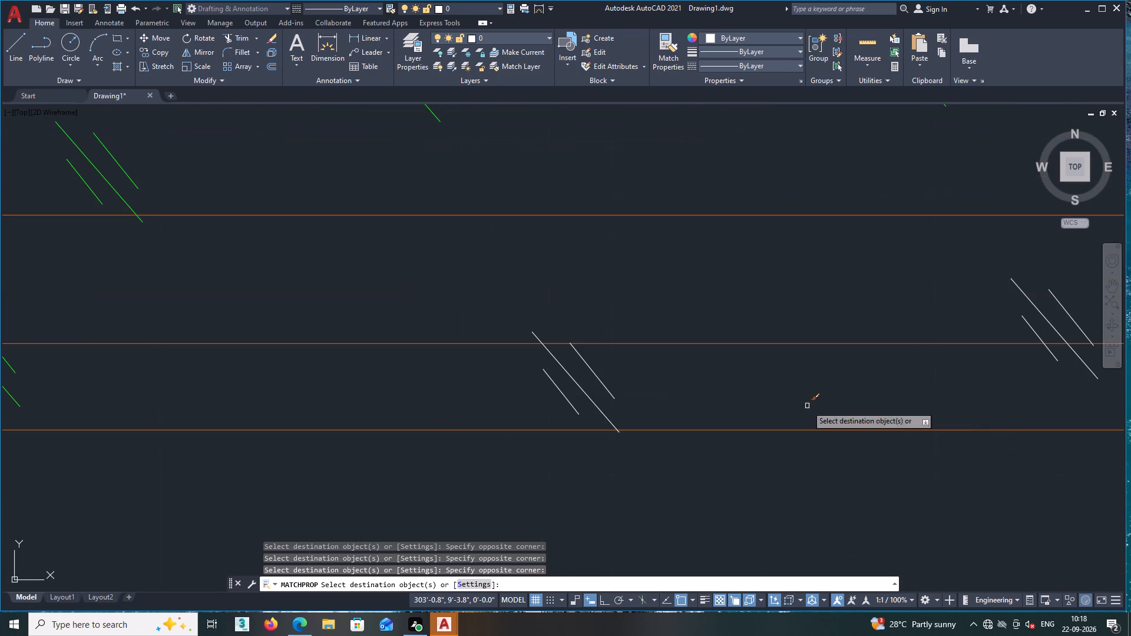
pyautogui.click(608, 373)
pyautogui.click(538, 398)
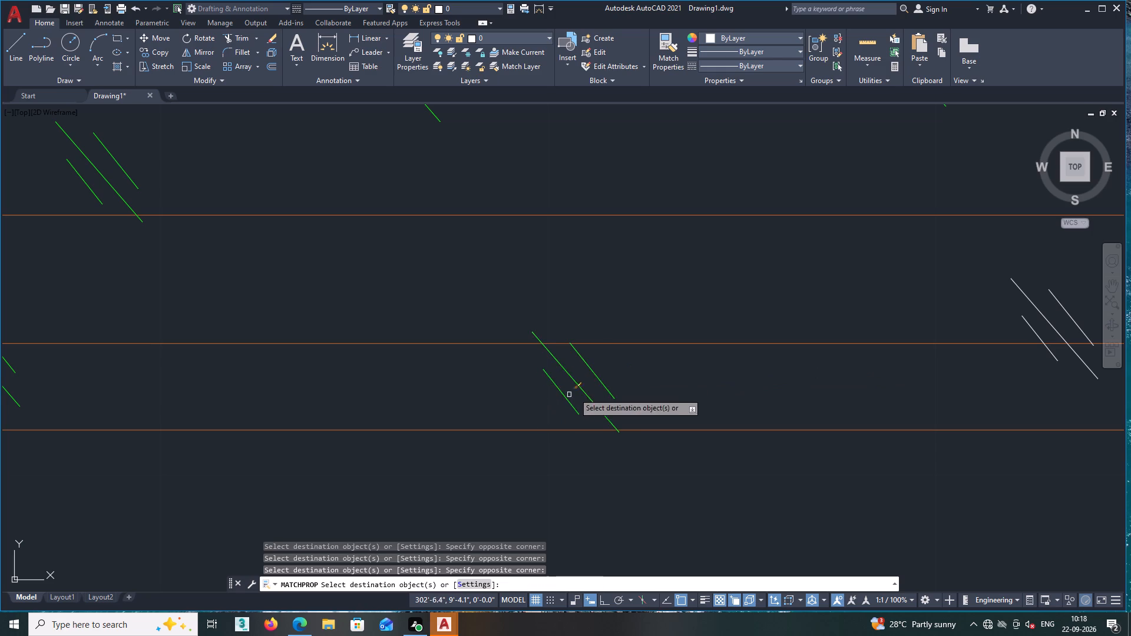
pyautogui.scroll(-2, 604, 393)
pyautogui.moveTo(653, 392); pyautogui.dragTo(443, 393, button='middle')
pyautogui.scroll(2, 603, 377)
pyautogui.click(559, 334)
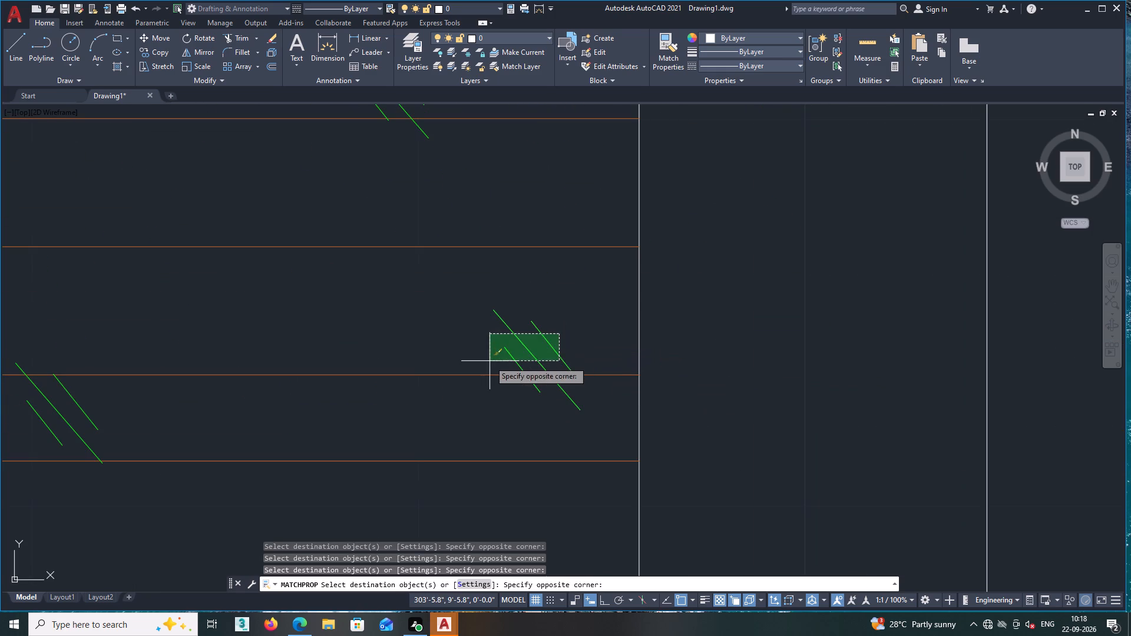
pyautogui.click(492, 361)
pyautogui.scroll(-2, 526, 341)
pyautogui.moveTo(547, 323); pyautogui.dragTo(596, 403, button='middle')
pyautogui.scroll(-3, 595, 400)
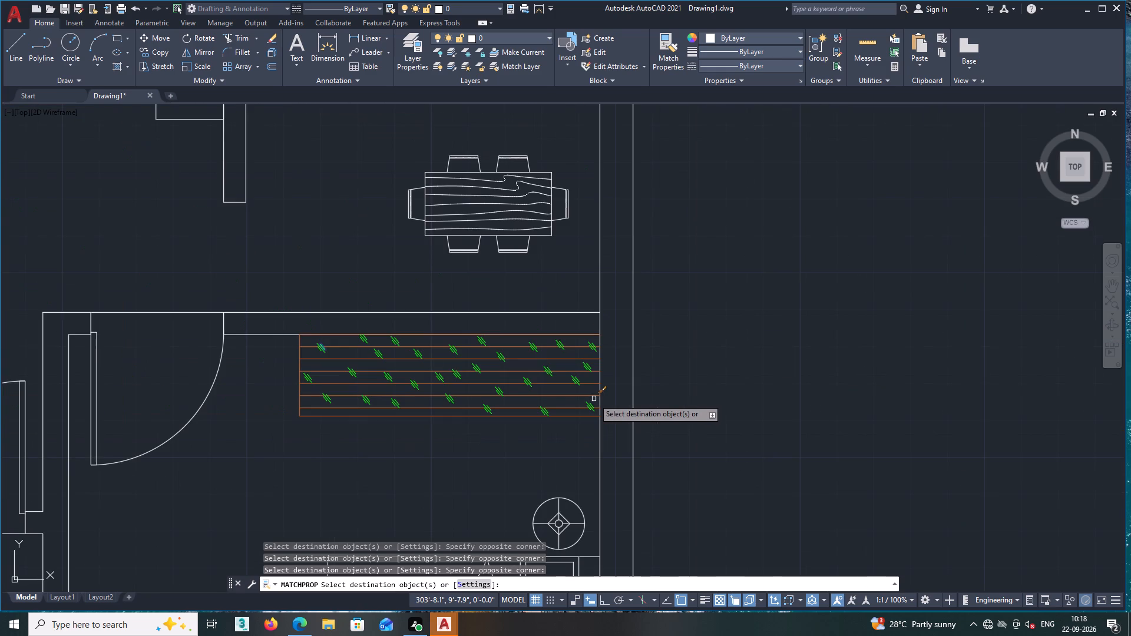
pyautogui.press('Escape')
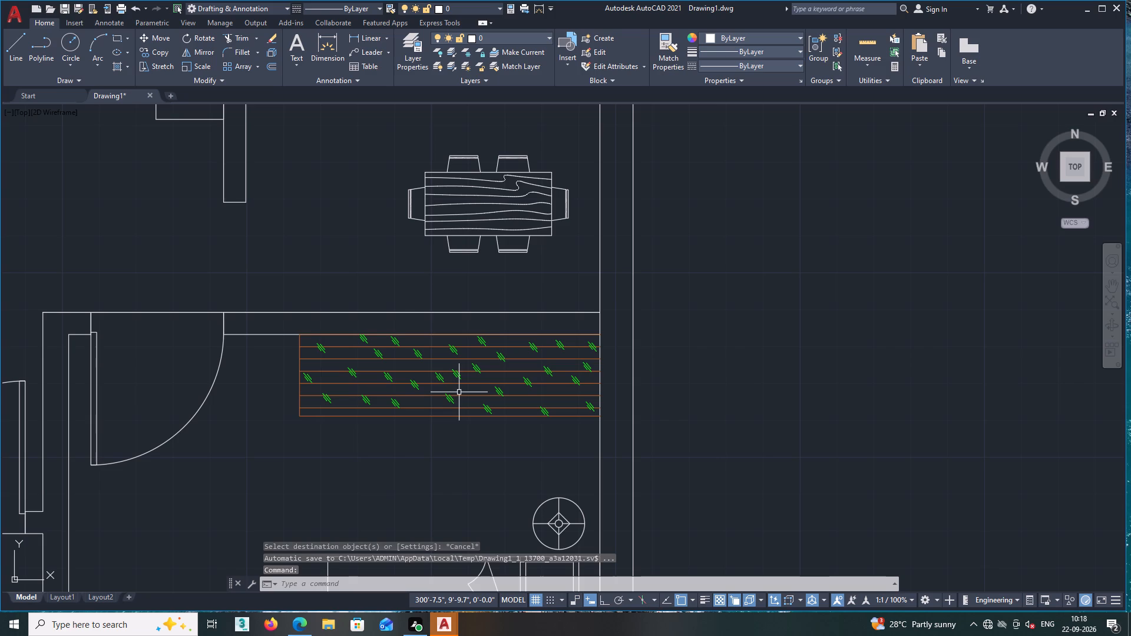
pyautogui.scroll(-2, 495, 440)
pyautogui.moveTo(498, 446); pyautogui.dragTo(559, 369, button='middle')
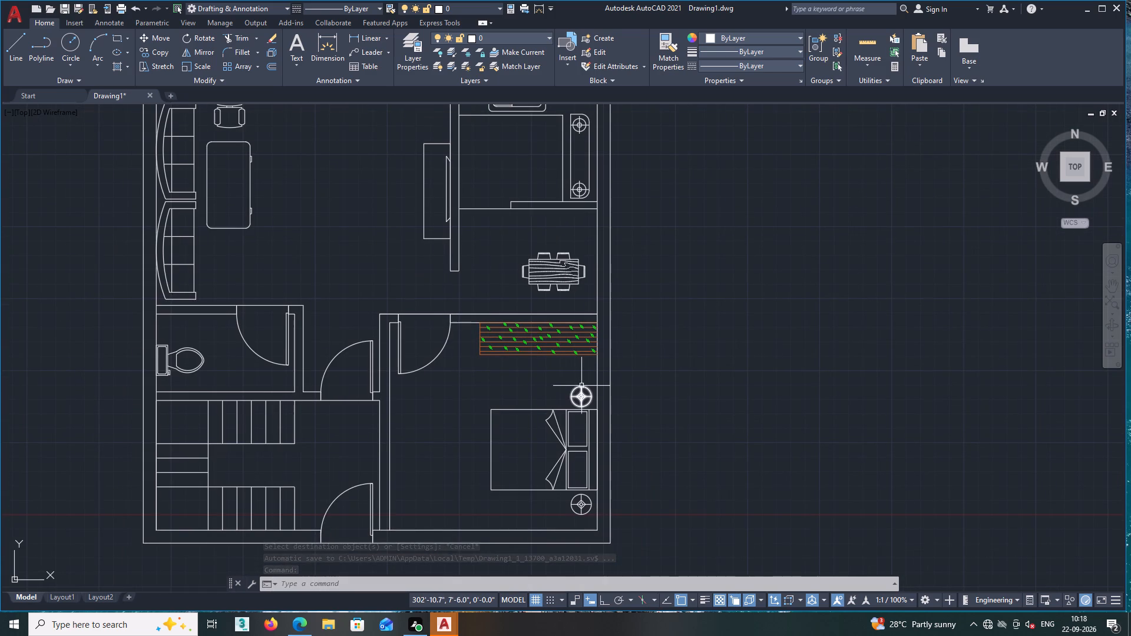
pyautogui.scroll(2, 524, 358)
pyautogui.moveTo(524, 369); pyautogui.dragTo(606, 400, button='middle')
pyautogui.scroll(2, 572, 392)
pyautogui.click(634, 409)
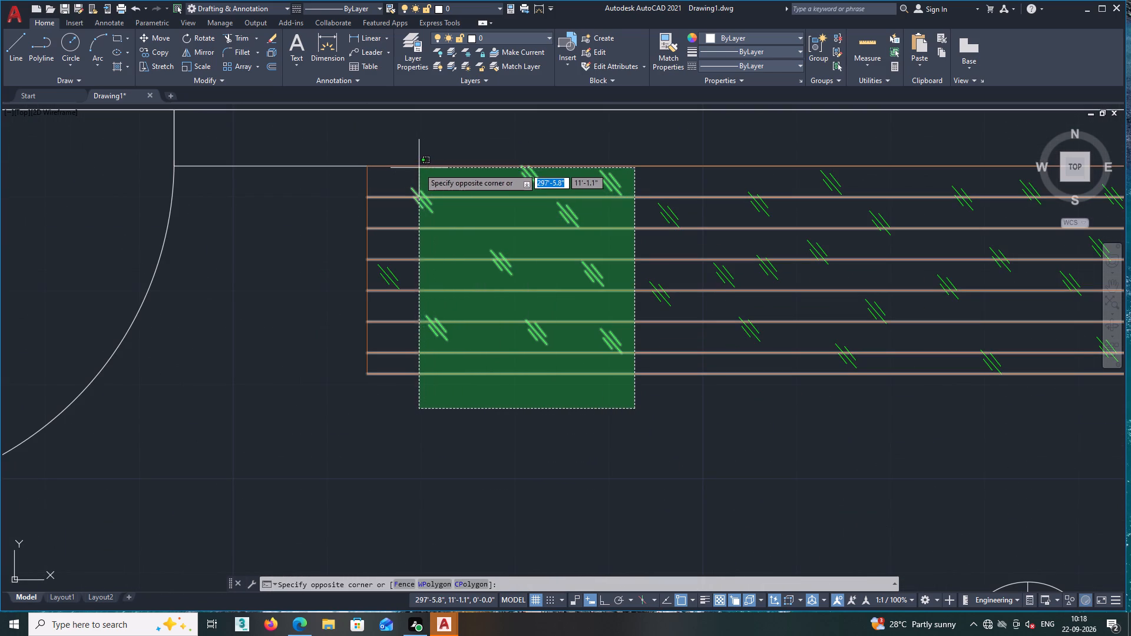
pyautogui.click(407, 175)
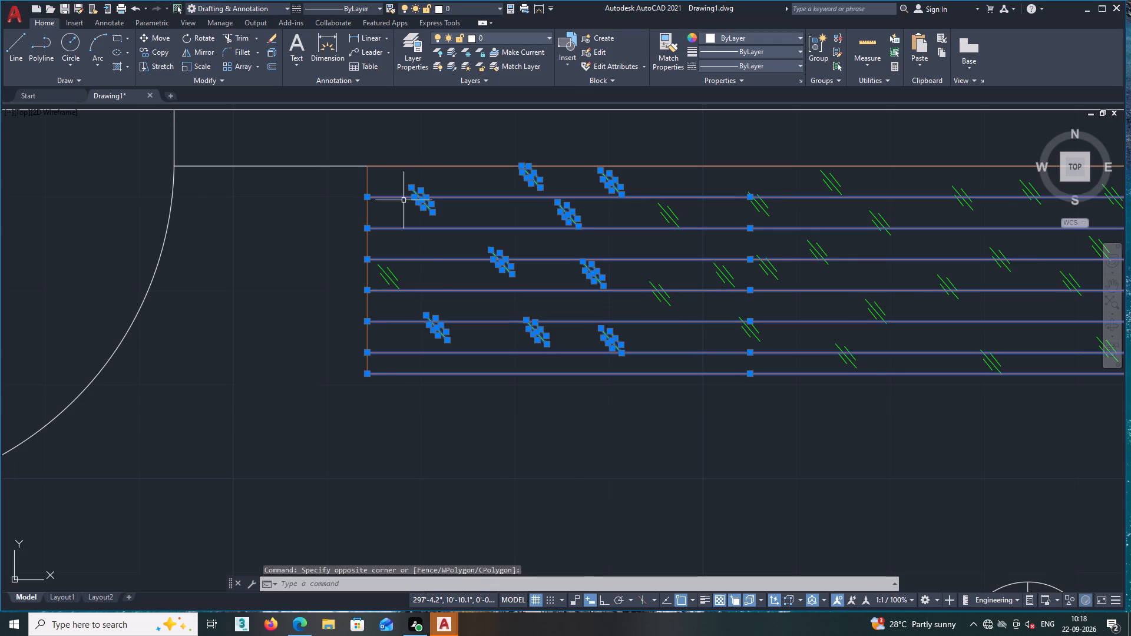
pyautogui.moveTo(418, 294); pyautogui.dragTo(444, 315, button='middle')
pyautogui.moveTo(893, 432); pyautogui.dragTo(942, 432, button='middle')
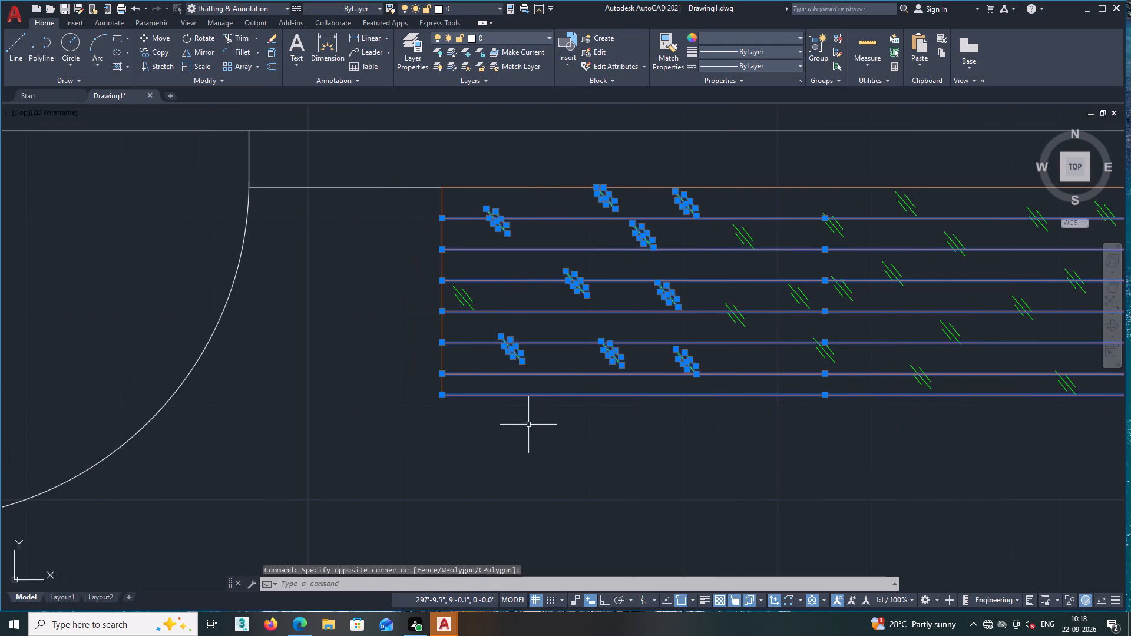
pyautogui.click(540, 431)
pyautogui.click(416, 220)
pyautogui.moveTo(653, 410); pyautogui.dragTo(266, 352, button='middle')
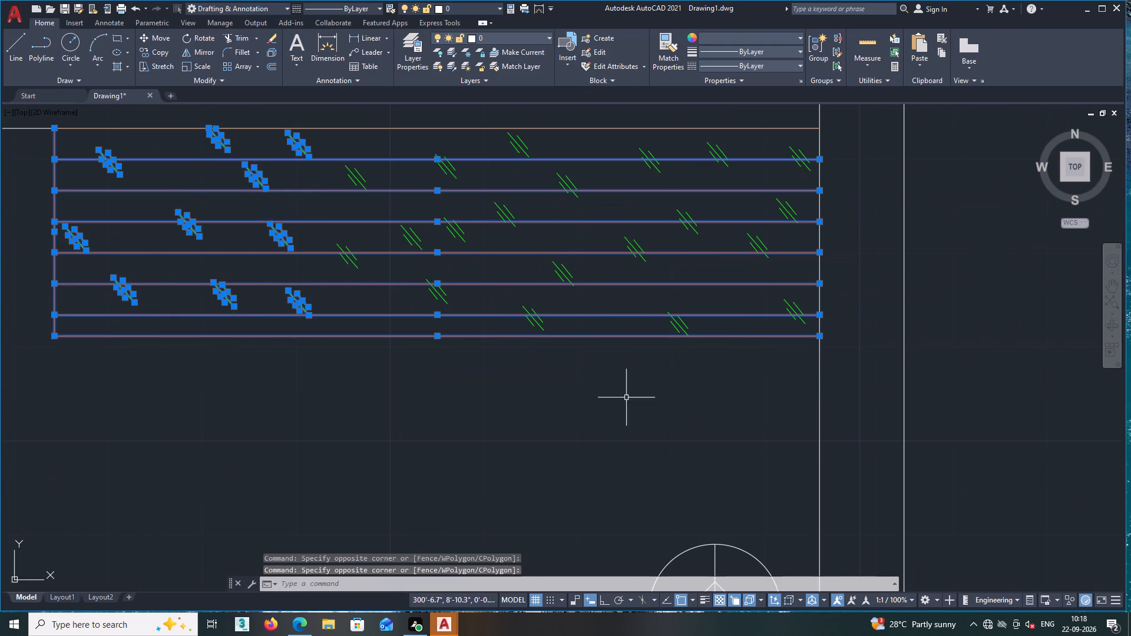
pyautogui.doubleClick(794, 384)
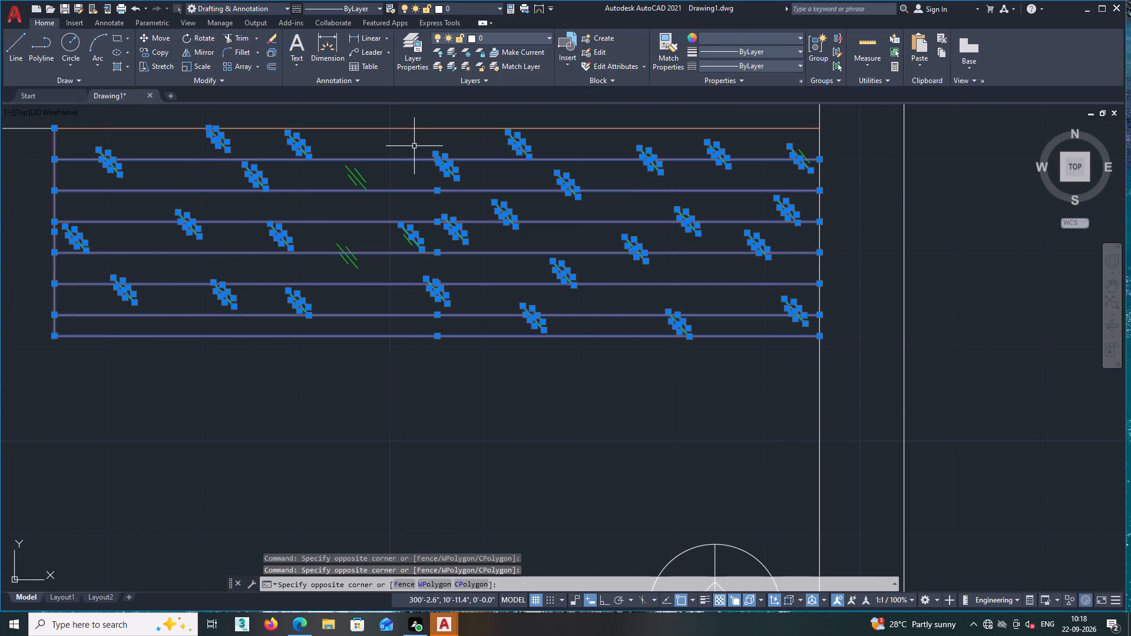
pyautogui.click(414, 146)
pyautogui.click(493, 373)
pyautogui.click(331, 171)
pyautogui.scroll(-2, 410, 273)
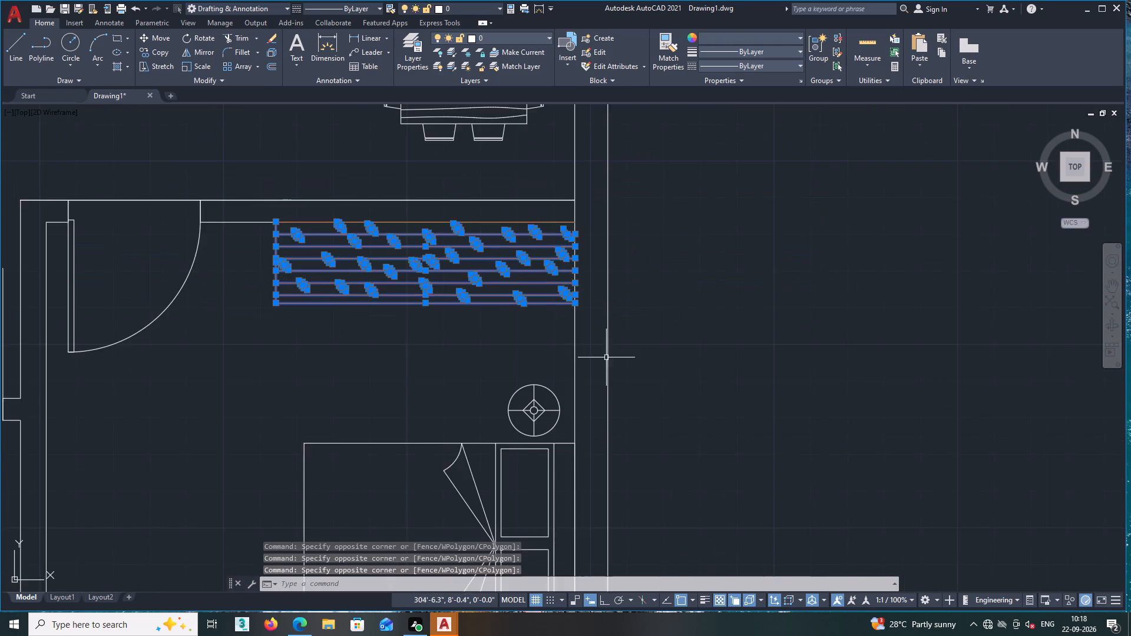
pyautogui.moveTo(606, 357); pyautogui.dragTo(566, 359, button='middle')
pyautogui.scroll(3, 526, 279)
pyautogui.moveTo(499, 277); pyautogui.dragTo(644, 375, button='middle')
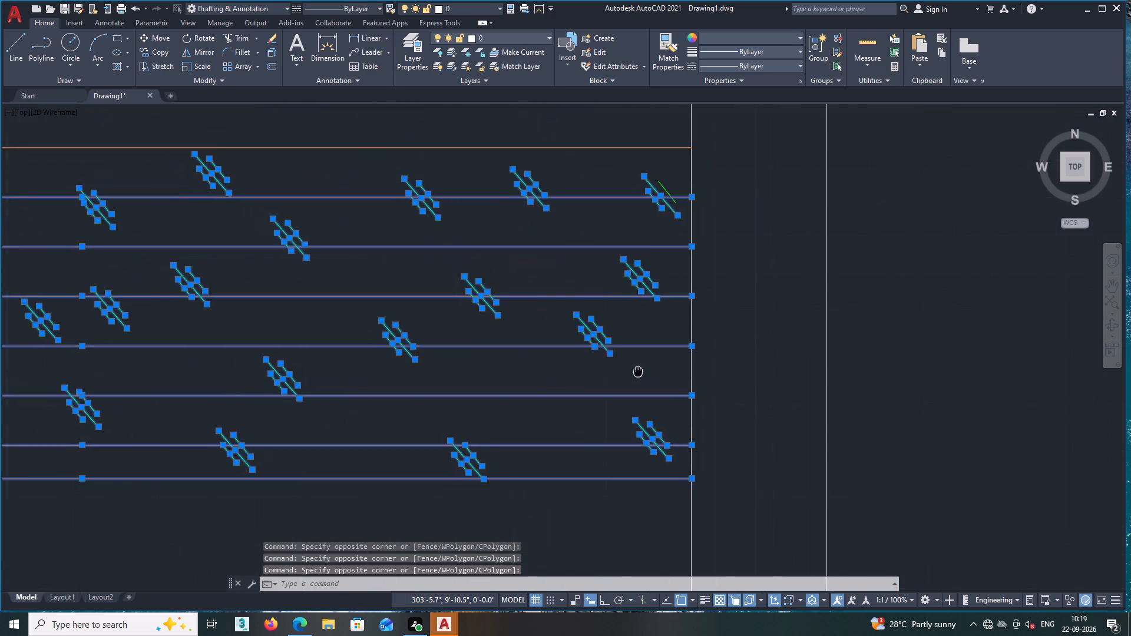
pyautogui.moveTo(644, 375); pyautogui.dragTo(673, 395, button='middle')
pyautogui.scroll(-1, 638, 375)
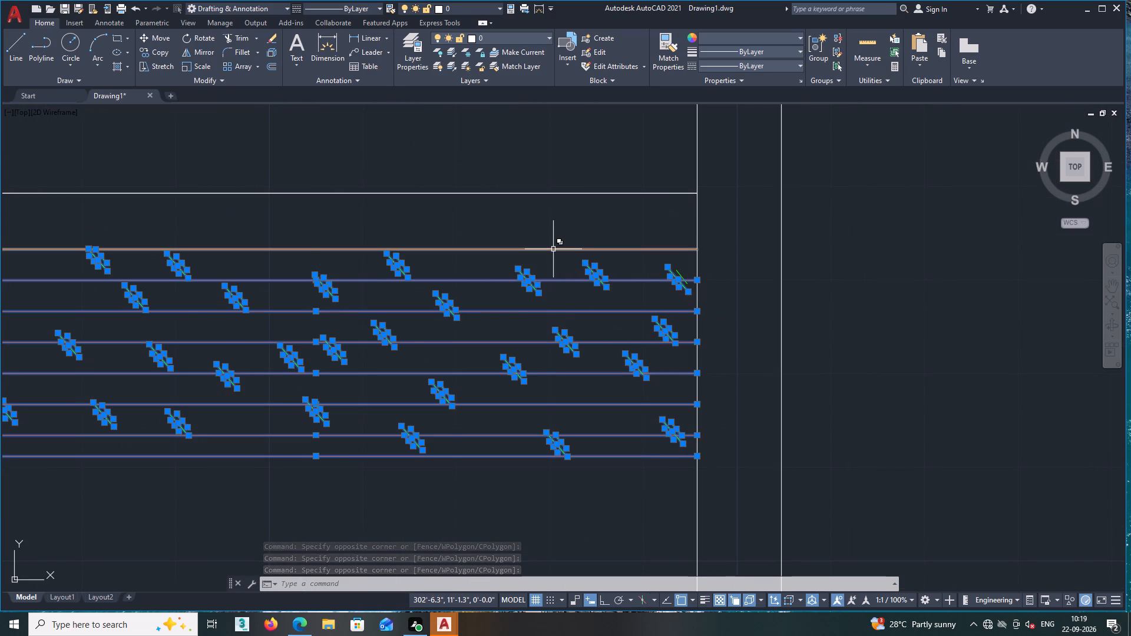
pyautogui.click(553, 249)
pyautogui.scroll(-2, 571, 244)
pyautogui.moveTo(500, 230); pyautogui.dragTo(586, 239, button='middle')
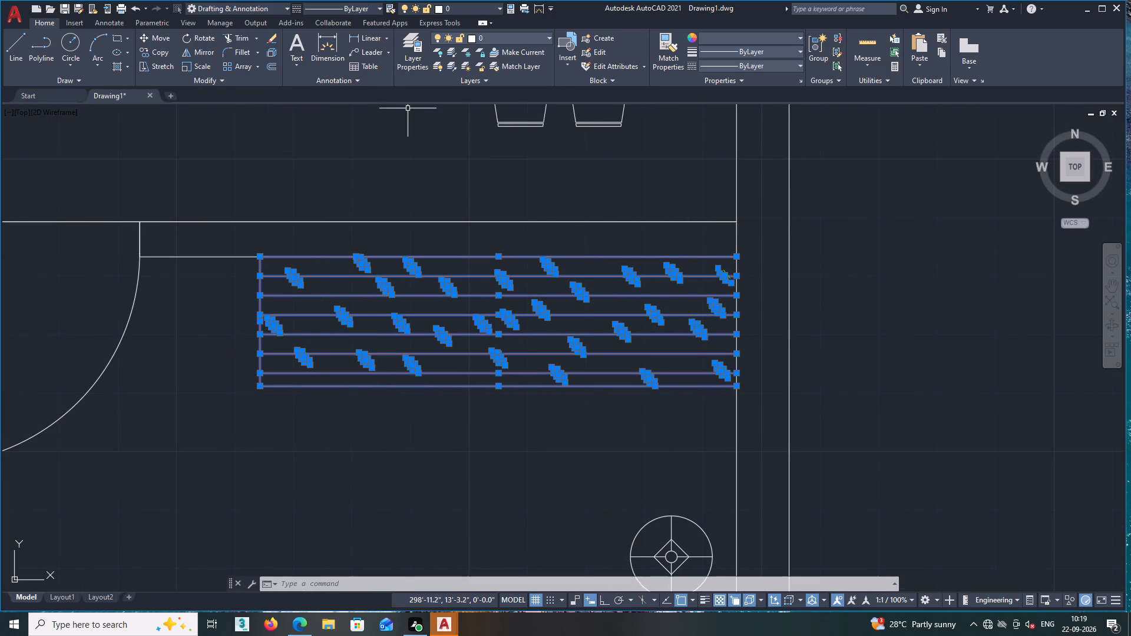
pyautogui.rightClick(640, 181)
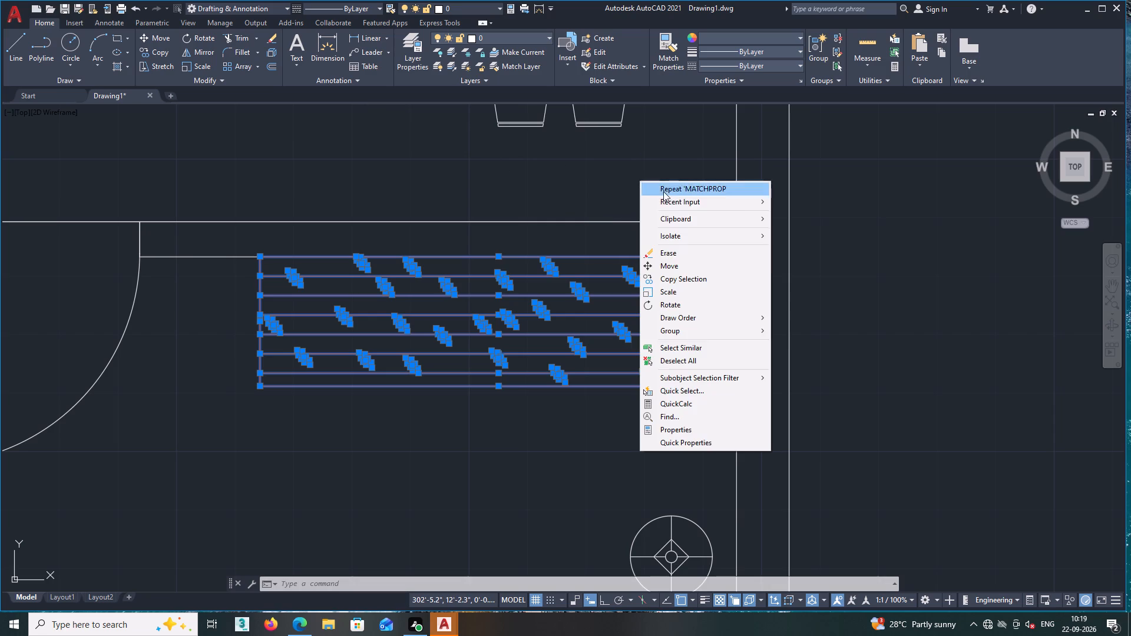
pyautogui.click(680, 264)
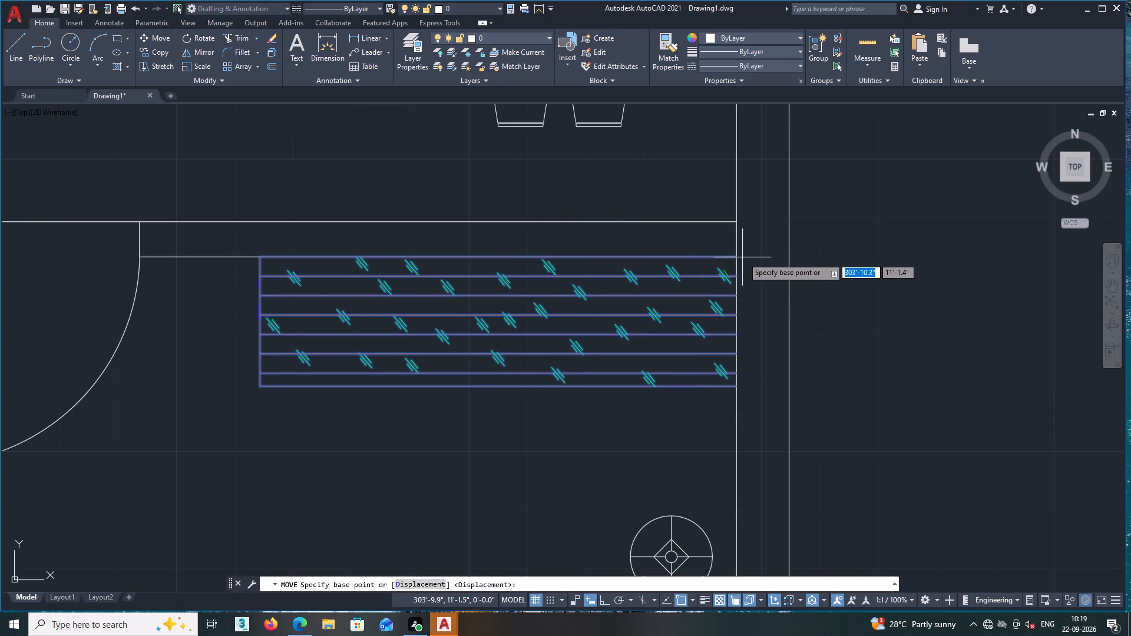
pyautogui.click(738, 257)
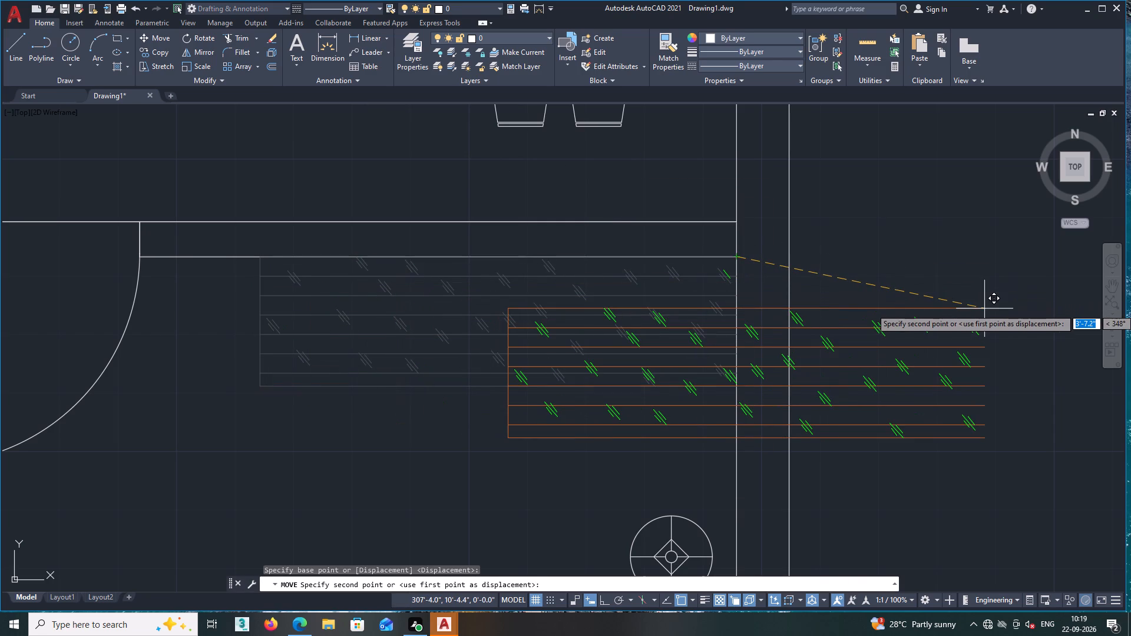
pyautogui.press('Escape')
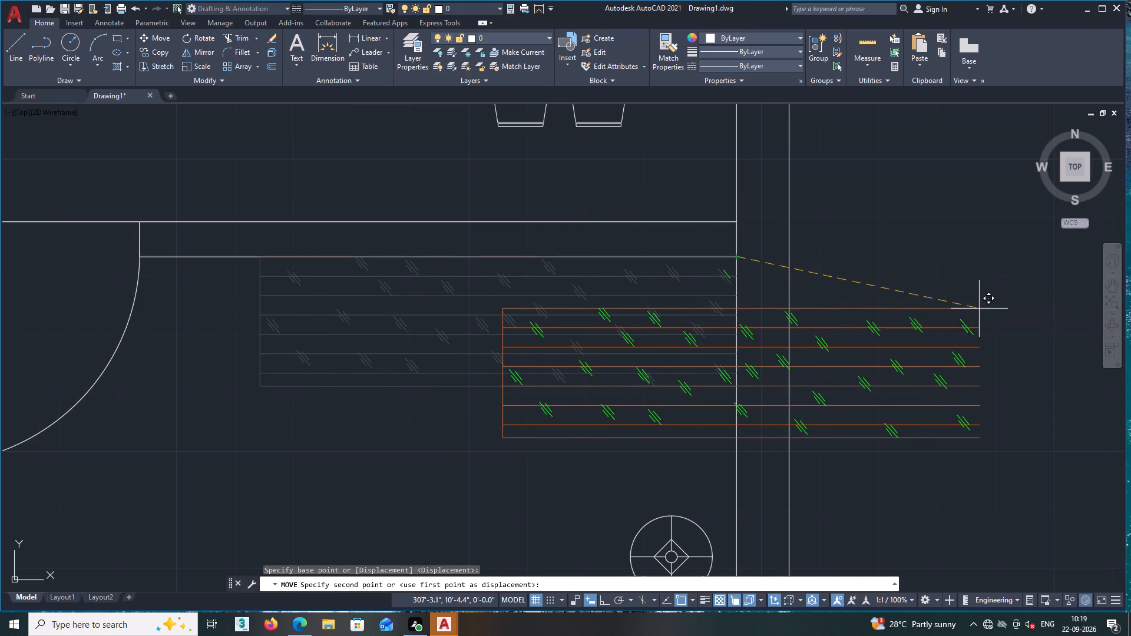
# Copy the complete coloured wardrobe from its northeast corner to the empty space about 11'-10" east of the plan.
pyautogui.click(684, 415)
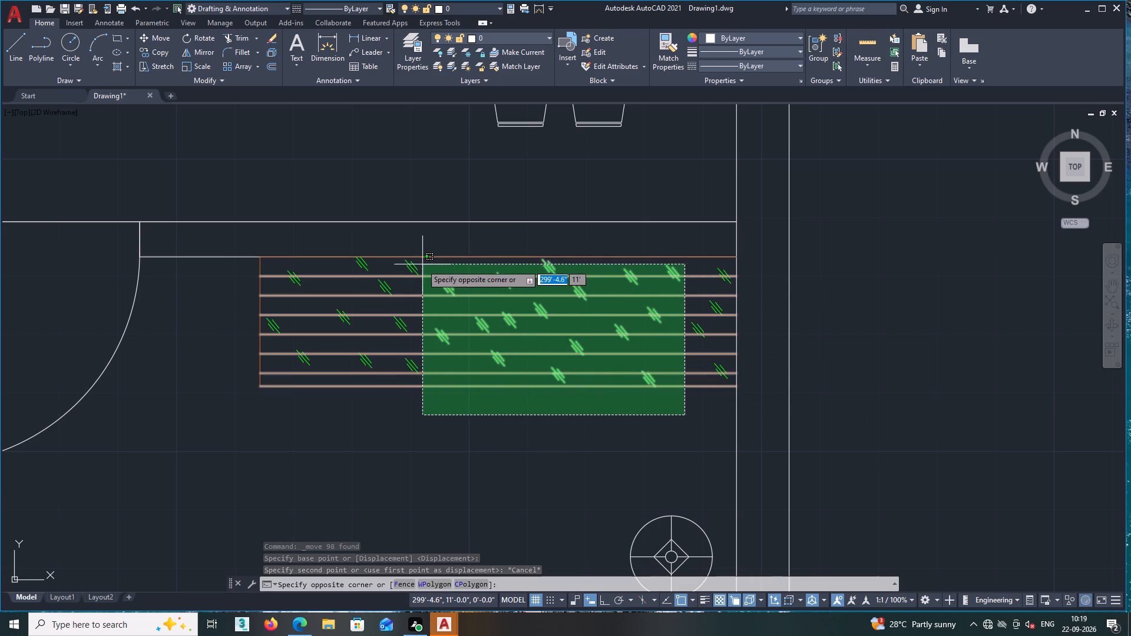
pyautogui.click(224, 263)
pyautogui.click(727, 403)
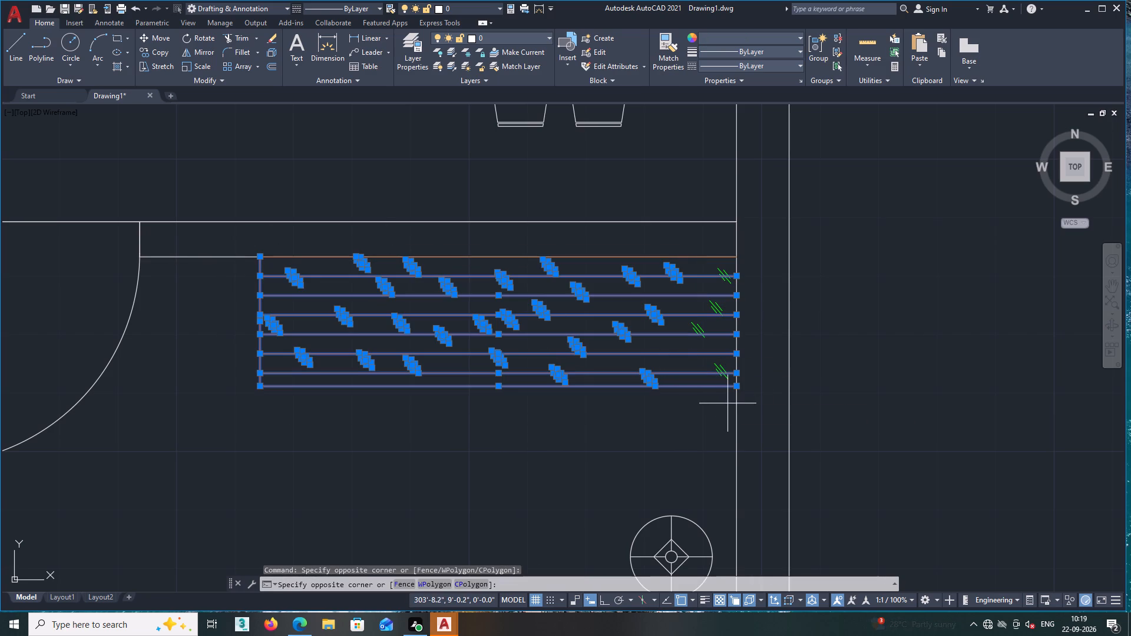
pyautogui.click(679, 269)
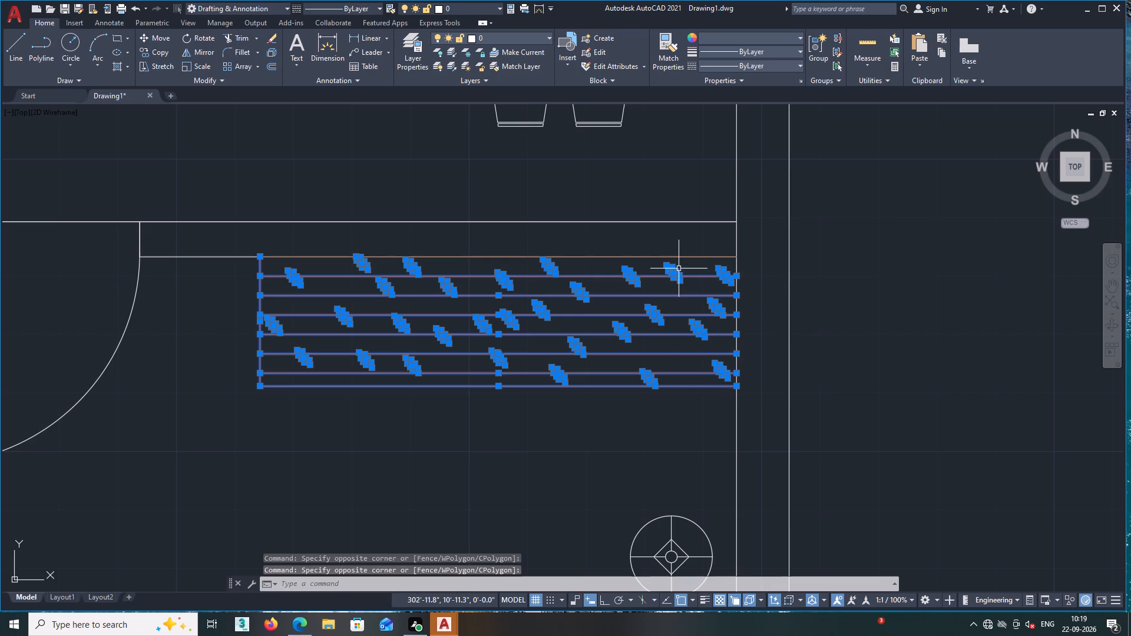
pyautogui.click(680, 256)
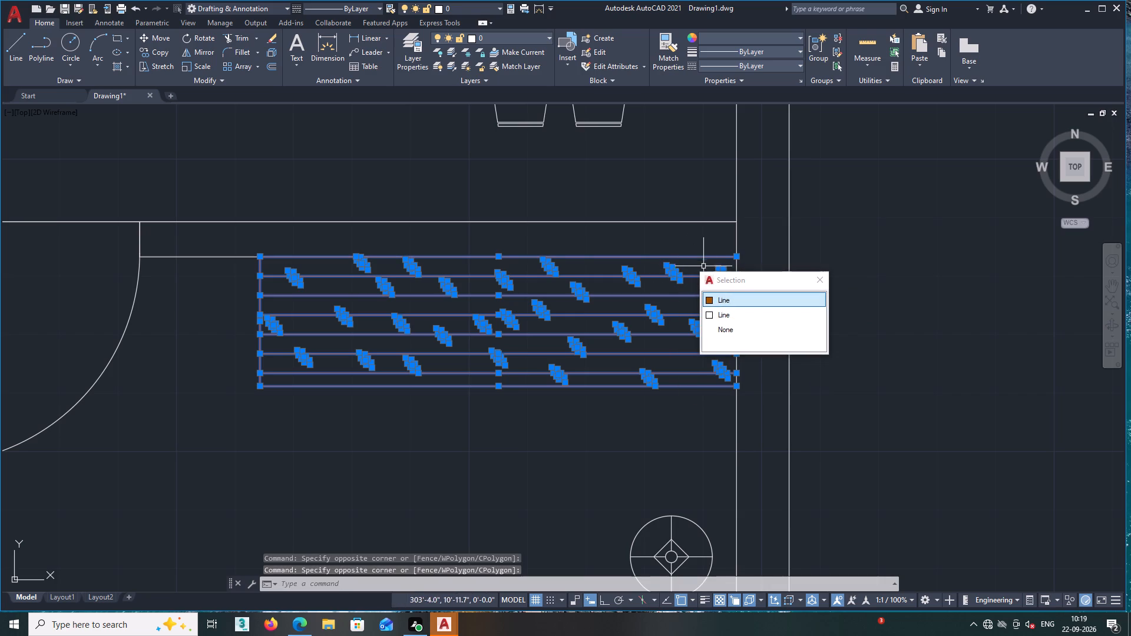
pyautogui.rightClick(696, 233)
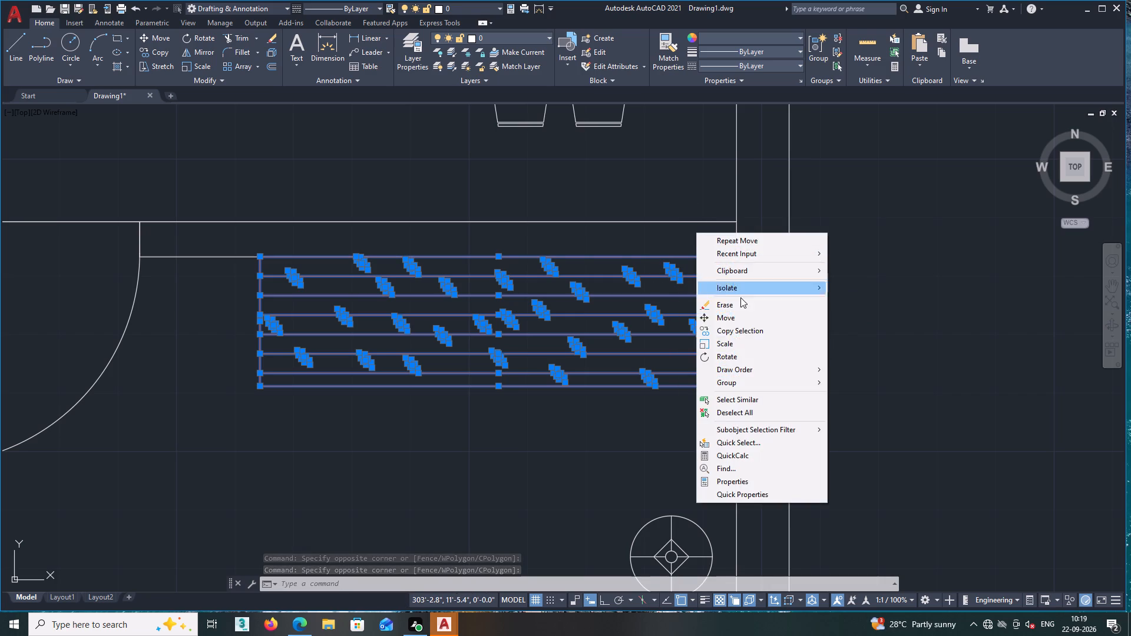
pyautogui.click(740, 331)
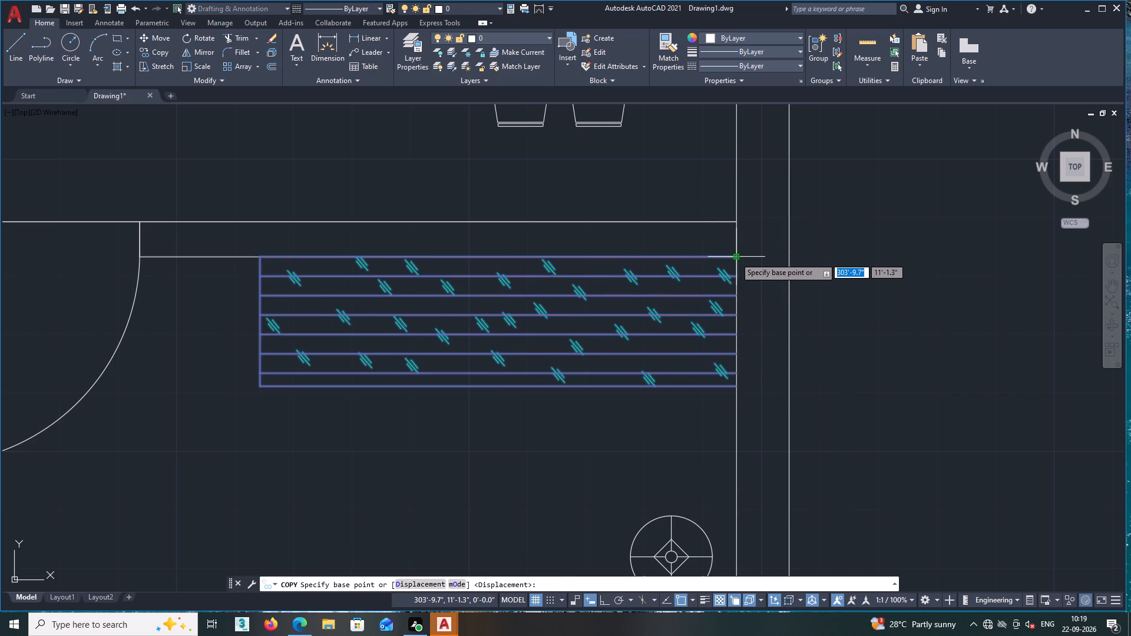
pyautogui.click(735, 257)
pyautogui.moveTo(975, 340); pyautogui.dragTo(755, 292, button='middle')
pyautogui.scroll(-2, 1073, 313)
pyautogui.moveTo(1069, 312); pyautogui.dragTo(901, 272, button='middle')
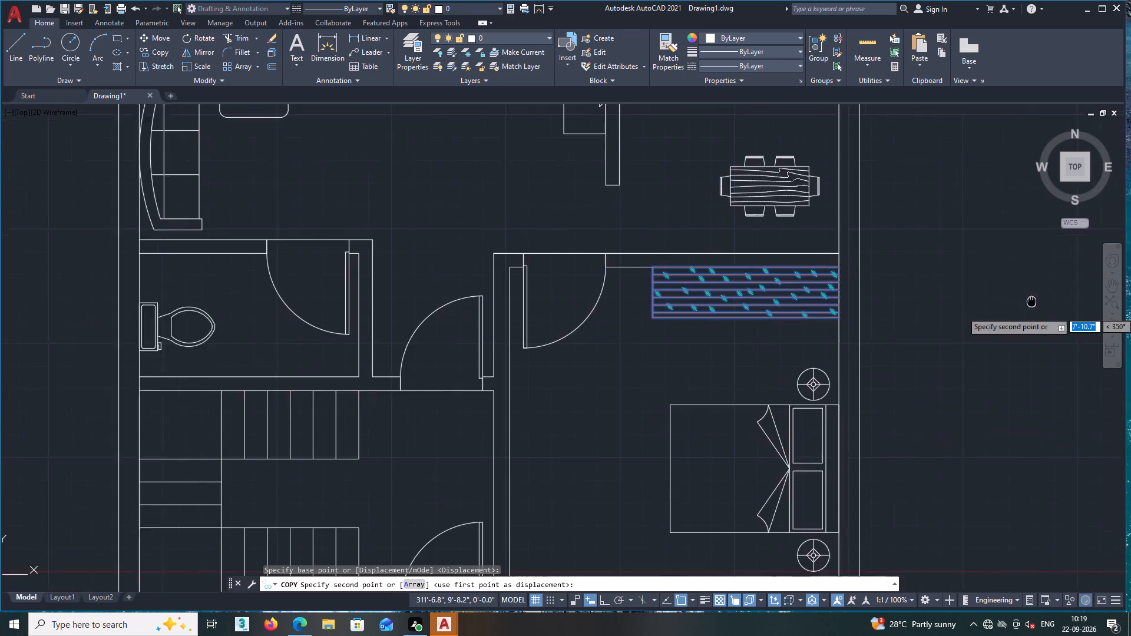
pyautogui.moveTo(901, 272); pyautogui.dragTo(801, 256, button='middle')
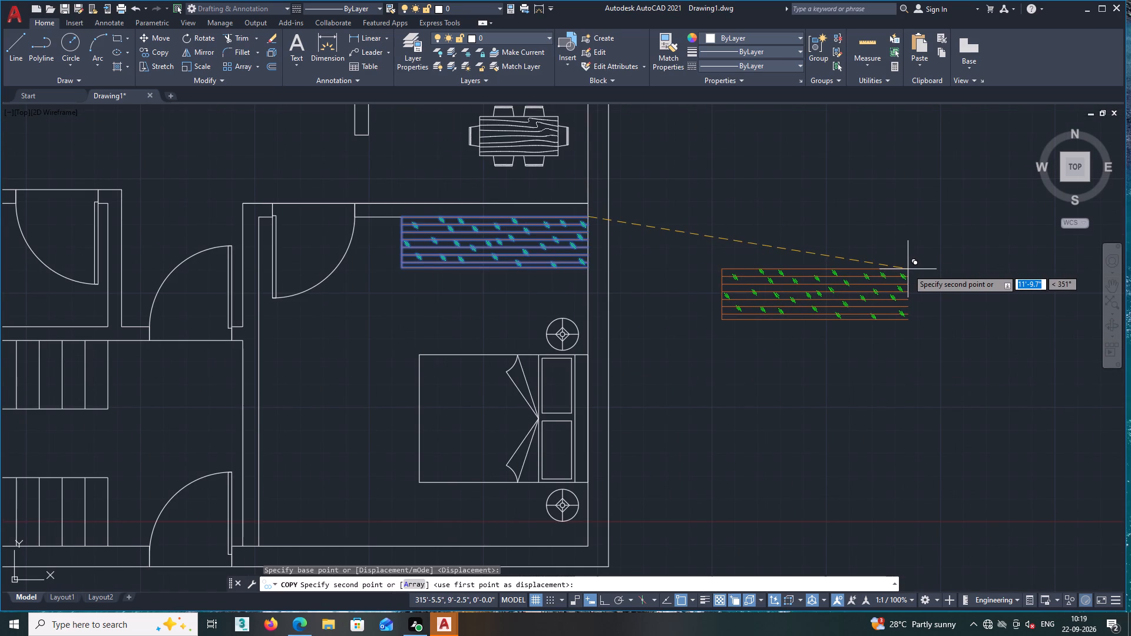
pyautogui.click(908, 269)
pyautogui.press('Escape')
pyautogui.moveTo(914, 334); pyautogui.dragTo(882, 356, button='middle')
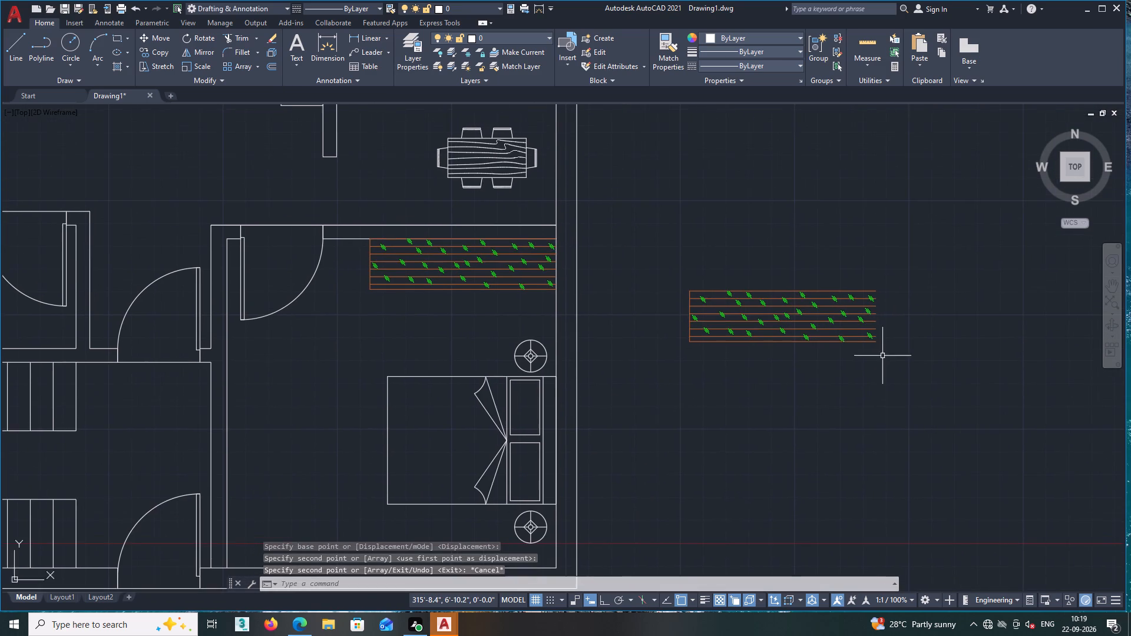
# Rotate the wardrobe copy outside the plan 90° counter-clockwise about its northeast corner, with ortho on, so it stands north–south.
pyautogui.scroll(-2, 882, 356)
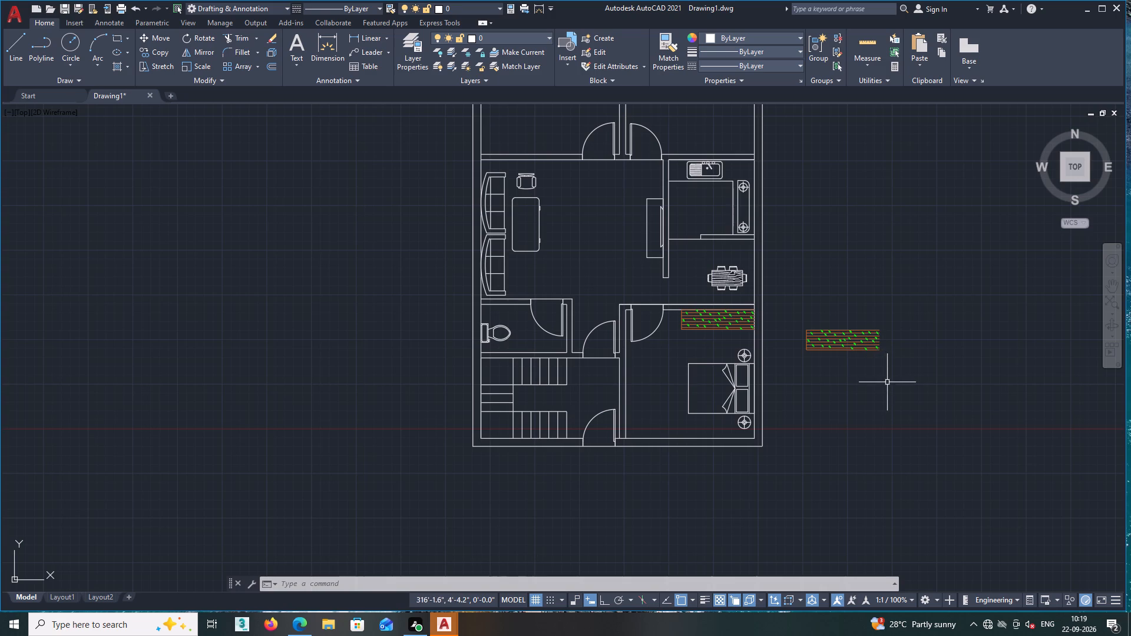
pyautogui.moveTo(855, 328); pyautogui.dragTo(803, 313, button='middle')
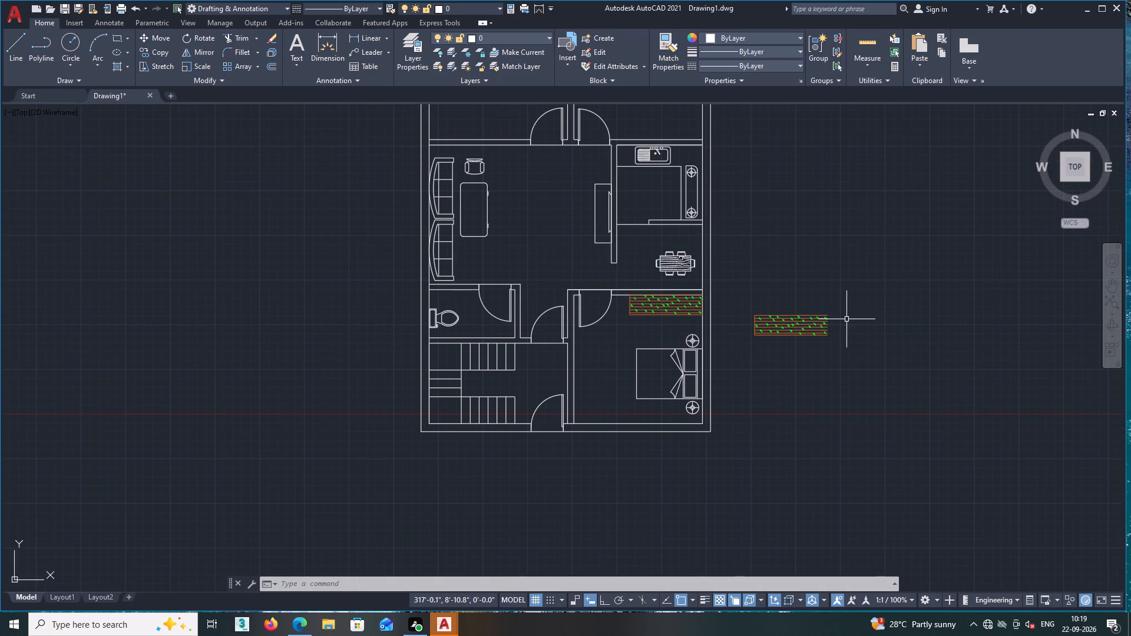
pyautogui.scroll(1, 849, 319)
pyautogui.scroll(-1, 808, 378)
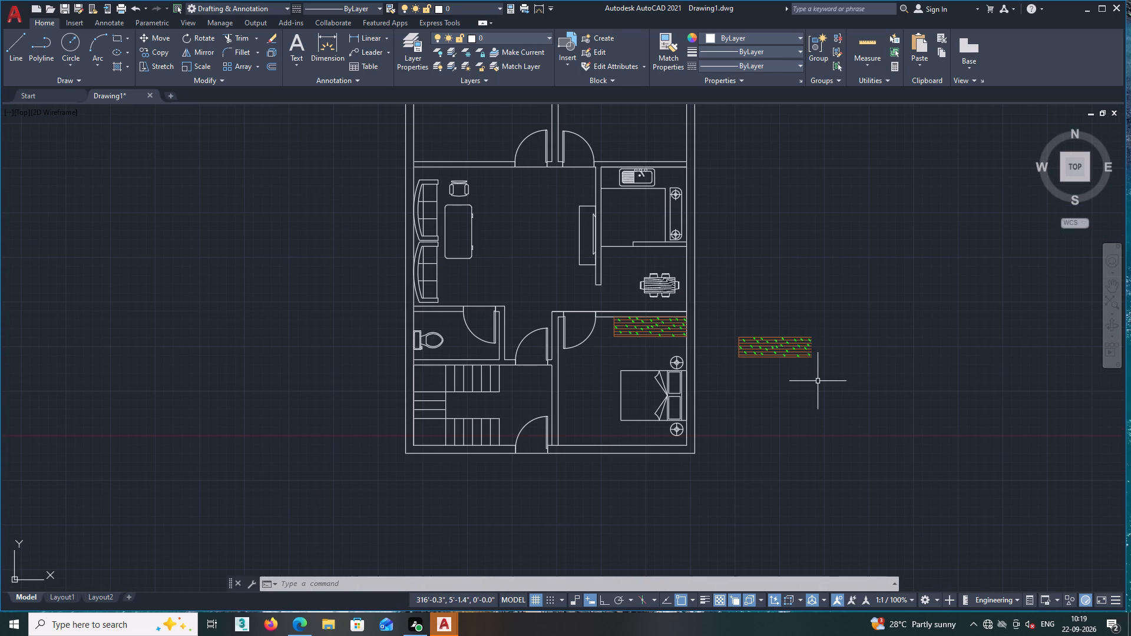
pyautogui.scroll(1, 828, 367)
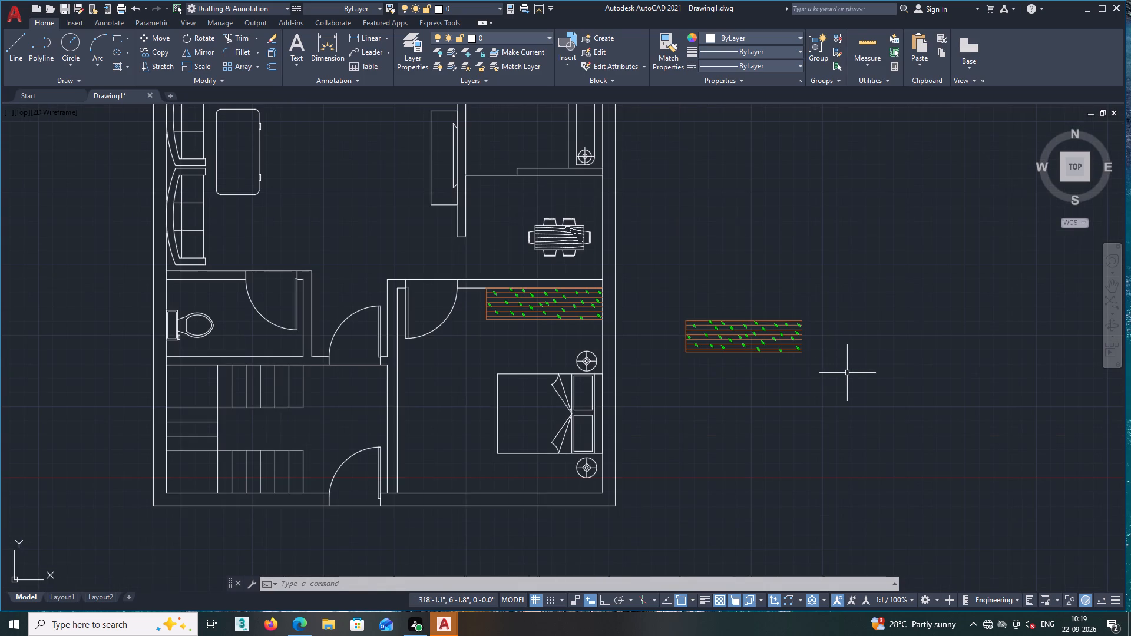
pyautogui.click(847, 373)
pyautogui.click(670, 278)
pyautogui.rightClick(735, 226)
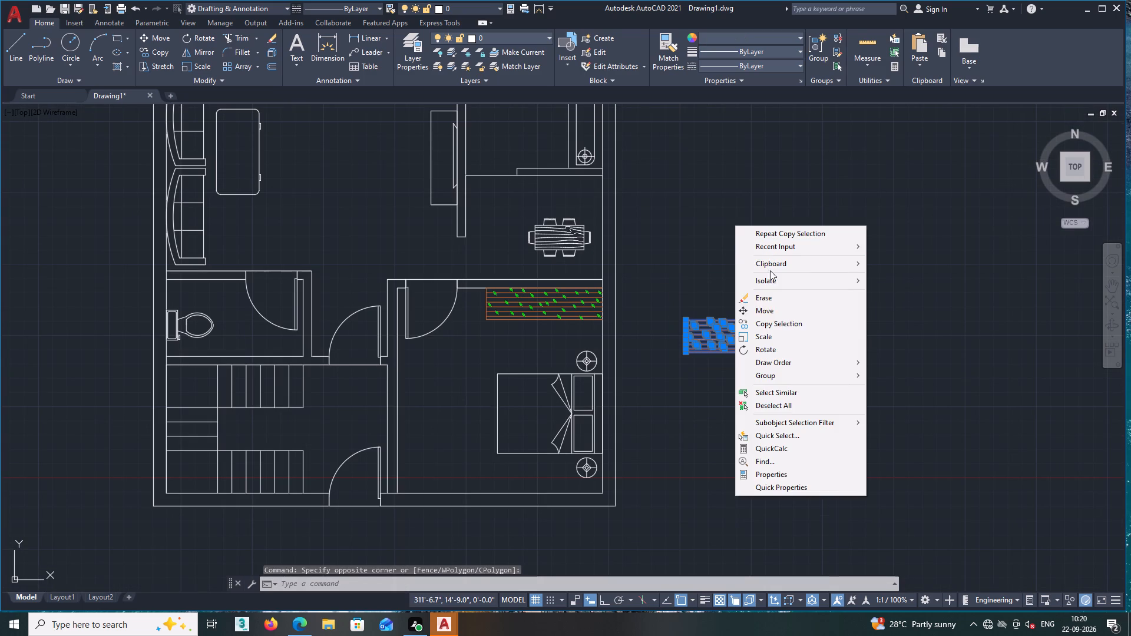
pyautogui.click(770, 350)
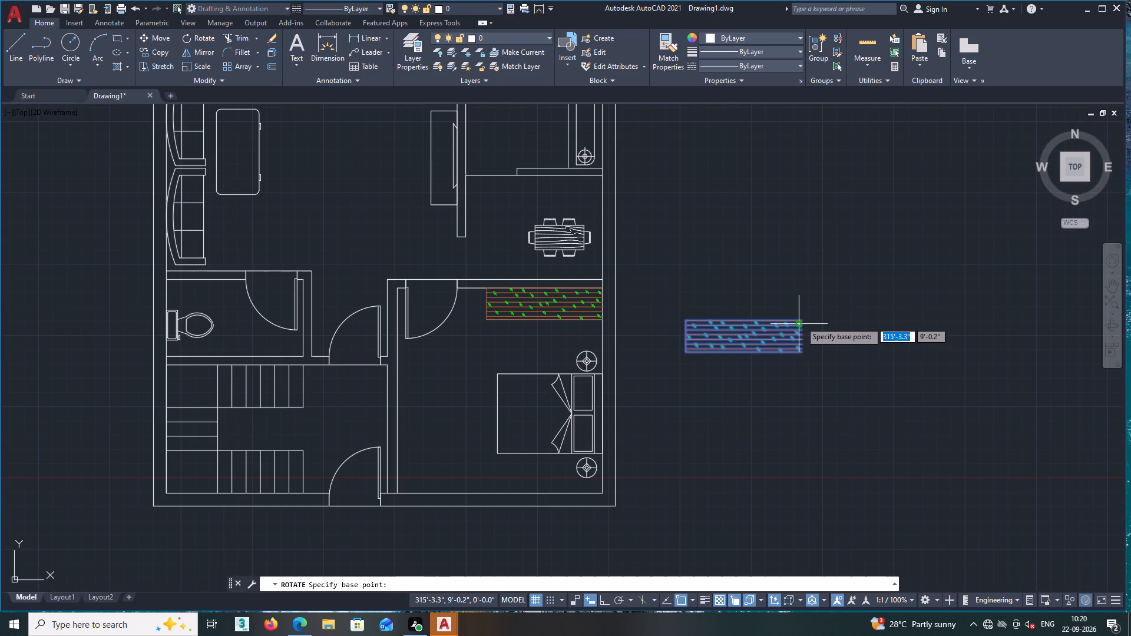
pyautogui.click(801, 319)
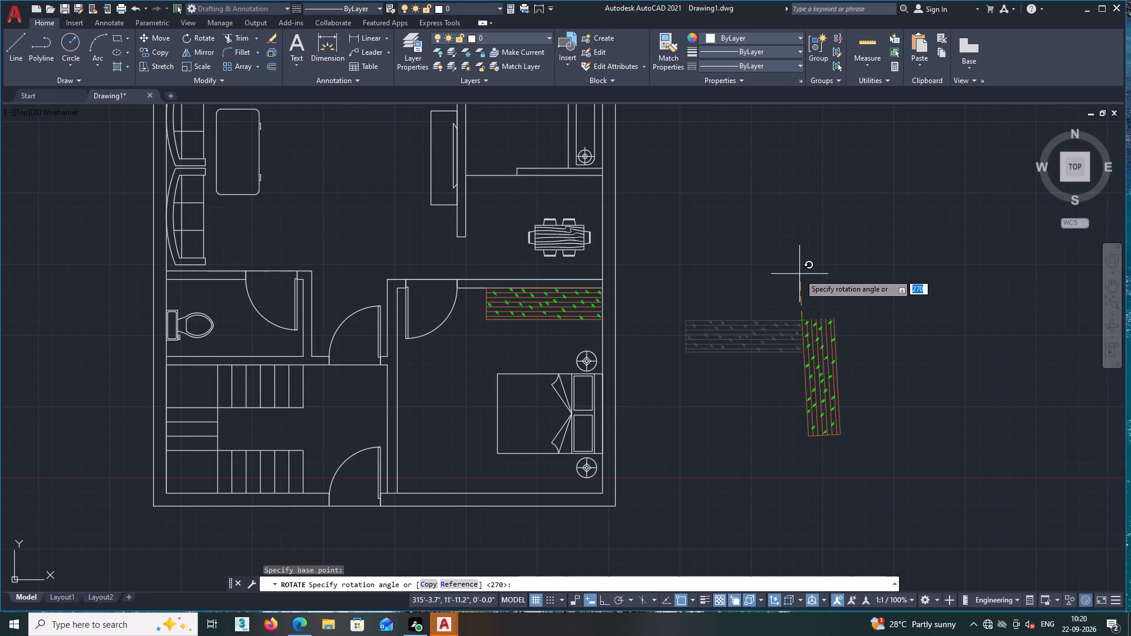
pyautogui.press('F8')
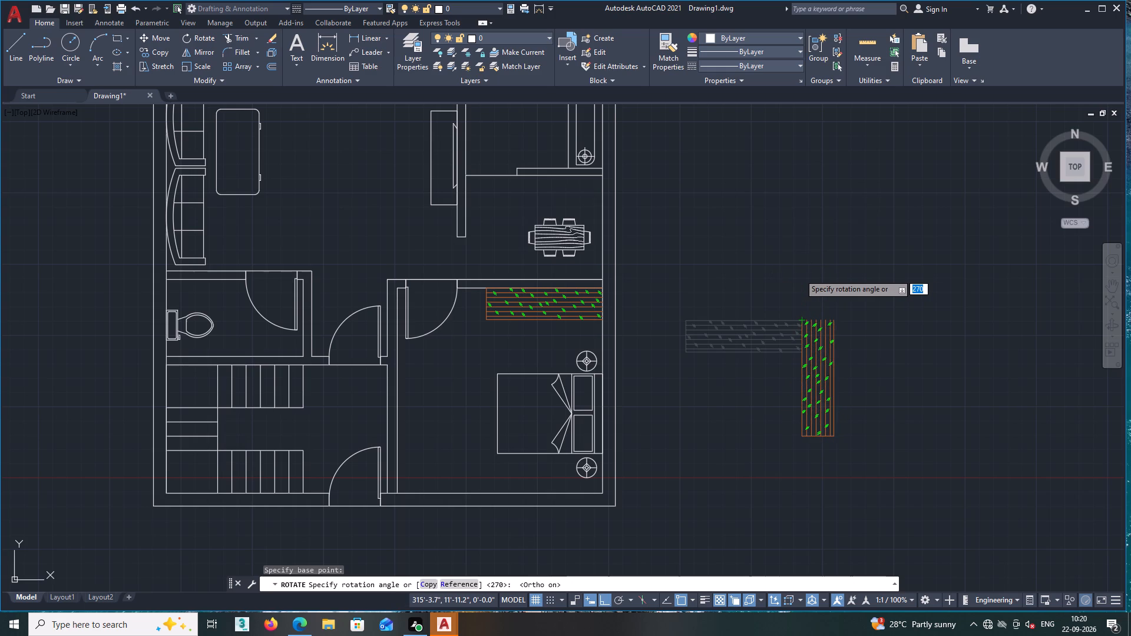
pyautogui.click(822, 247)
# Copy the rotated wardrobe from its northwest corner, ortho off, into the northwest bedroom against the north wall and the central partition.
pyautogui.moveTo(874, 412); pyautogui.dragTo(866, 410, button='middle')
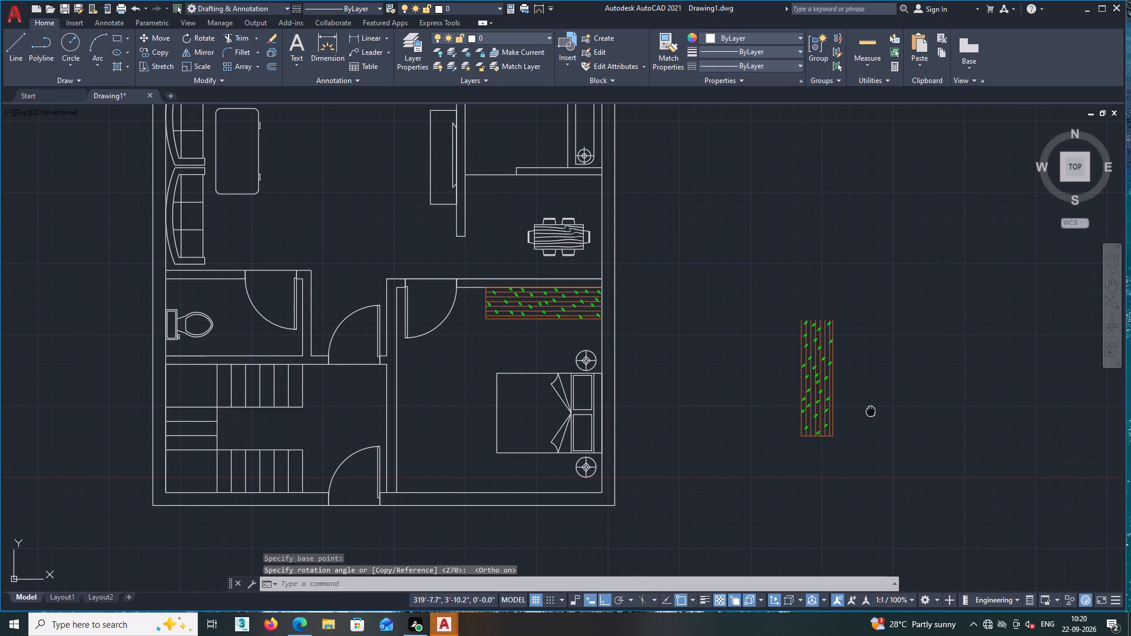
pyautogui.moveTo(866, 410); pyautogui.dragTo(862, 410, button='middle')
pyautogui.moveTo(888, 473); pyautogui.dragTo(884, 466)
pyautogui.doubleClick(778, 286)
pyautogui.rightClick(790, 236)
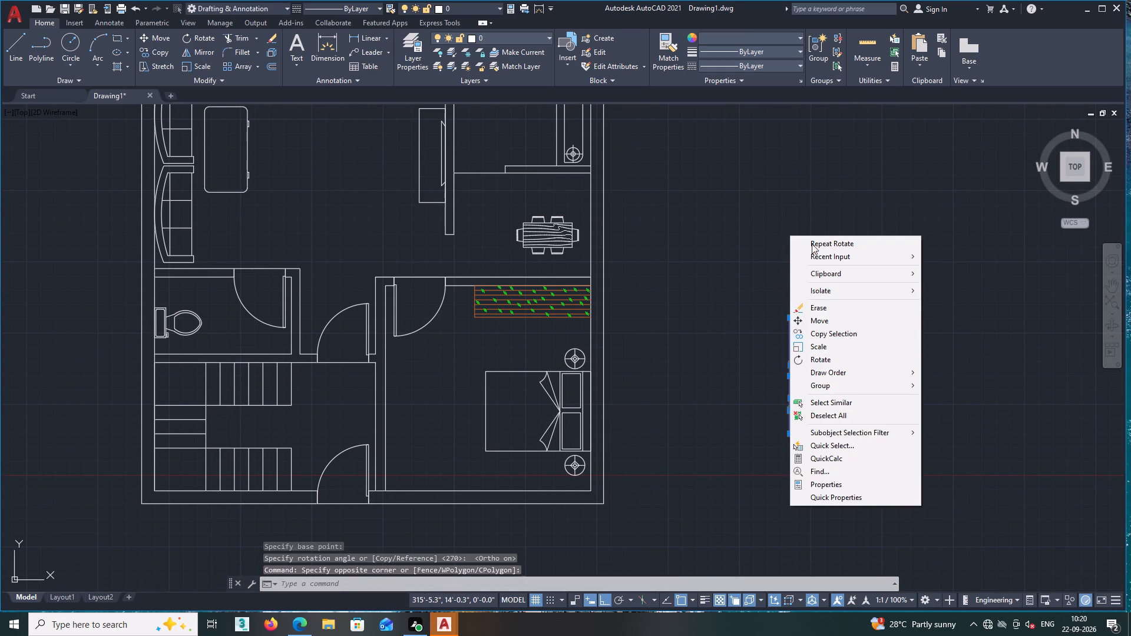
pyautogui.click(828, 336)
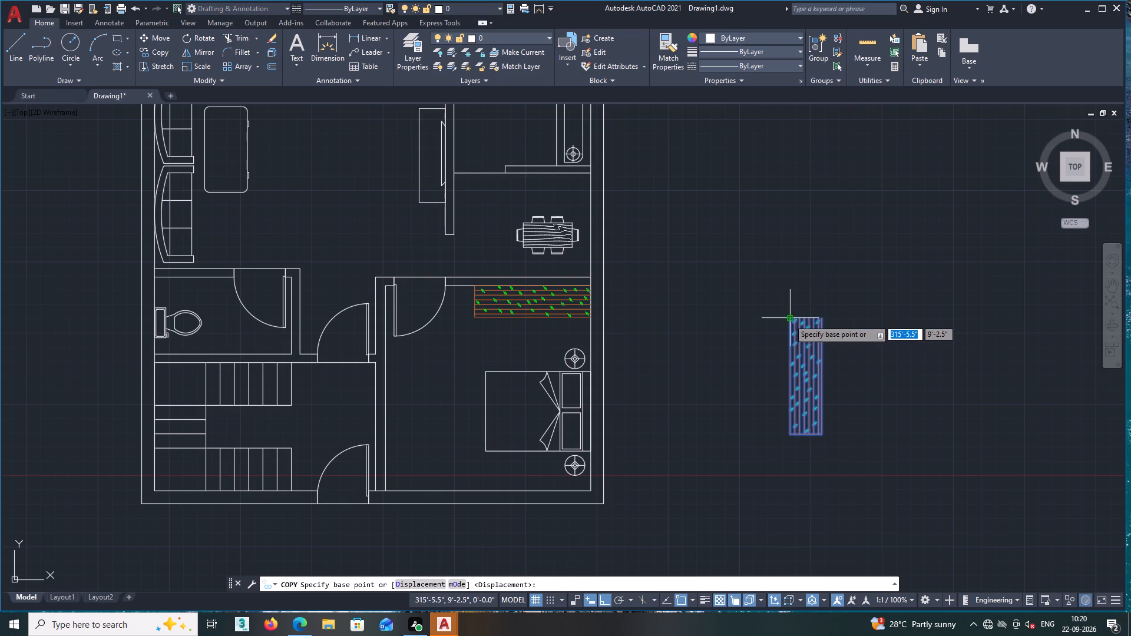
pyautogui.click(789, 319)
pyautogui.scroll(-3, 709, 254)
pyautogui.moveTo(709, 254); pyautogui.dragTo(760, 350, button='middle')
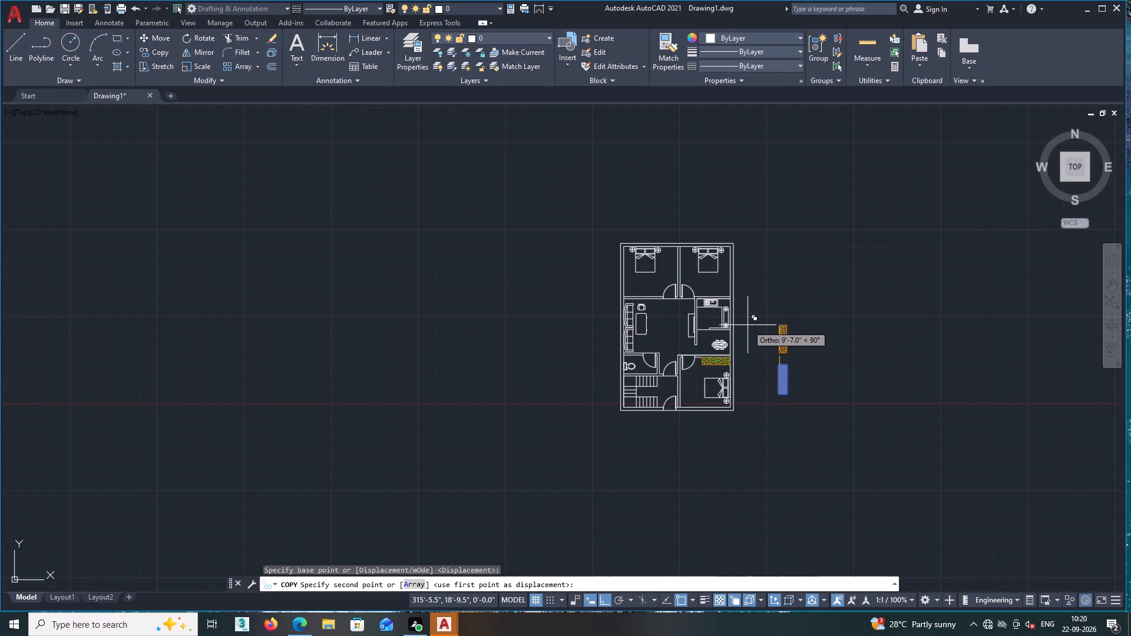
pyautogui.press('F8')
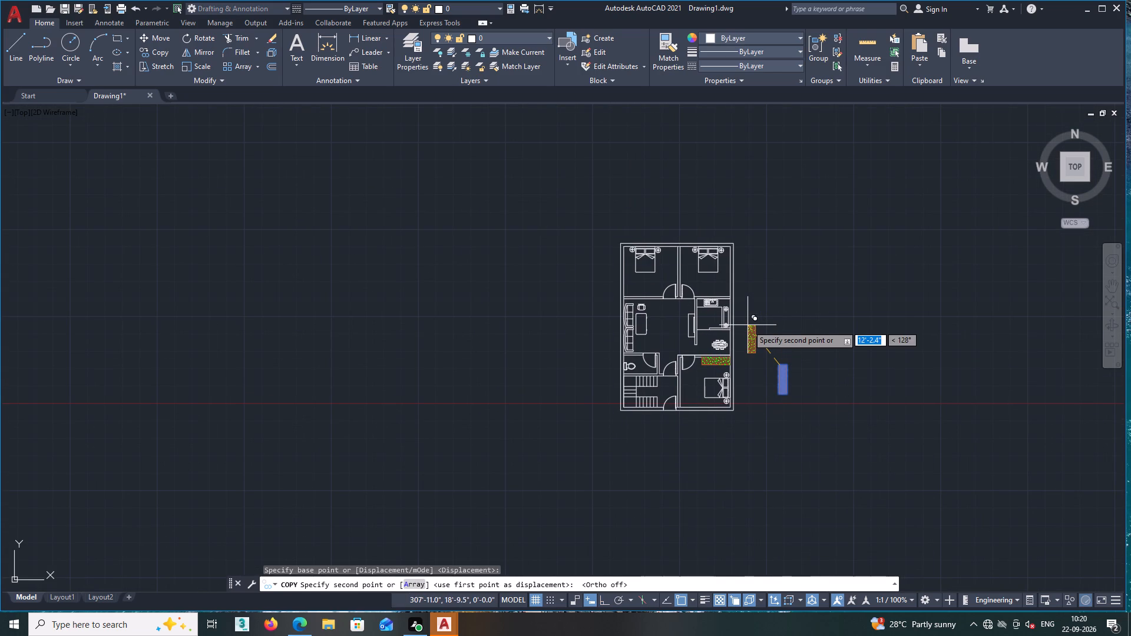
pyautogui.scroll(5, 663, 248)
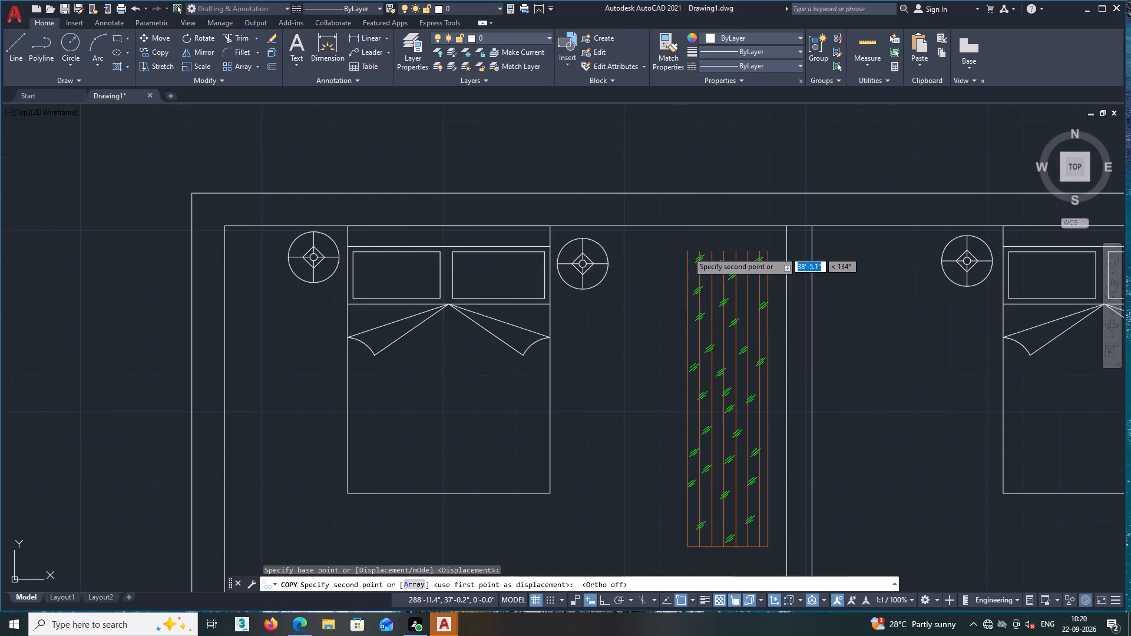
pyautogui.click(706, 226)
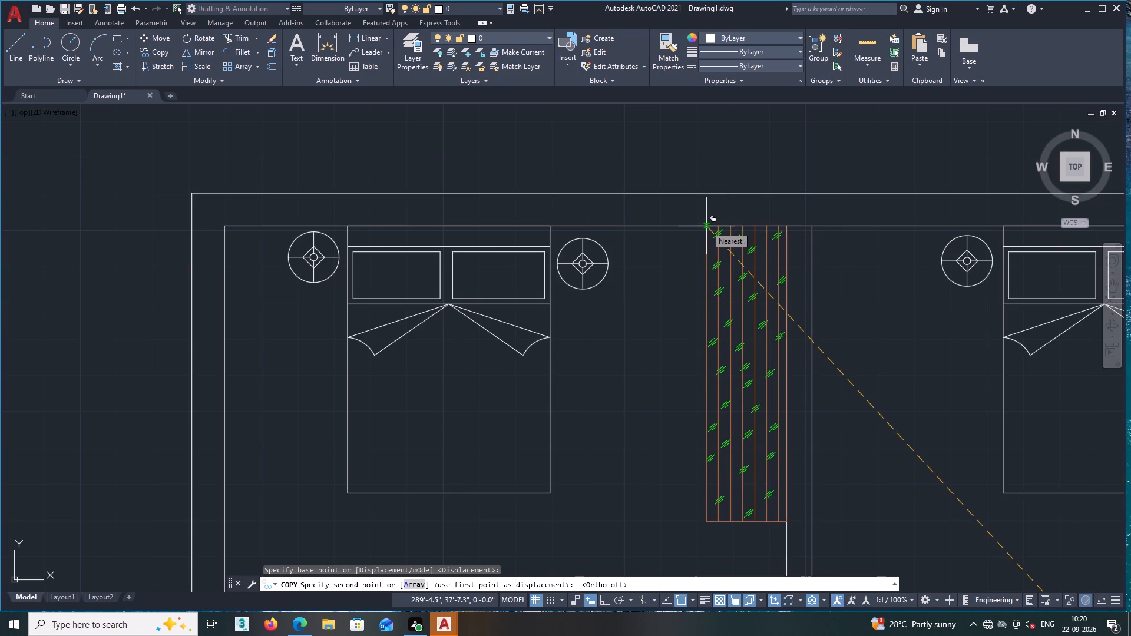
pyautogui.press('Escape')
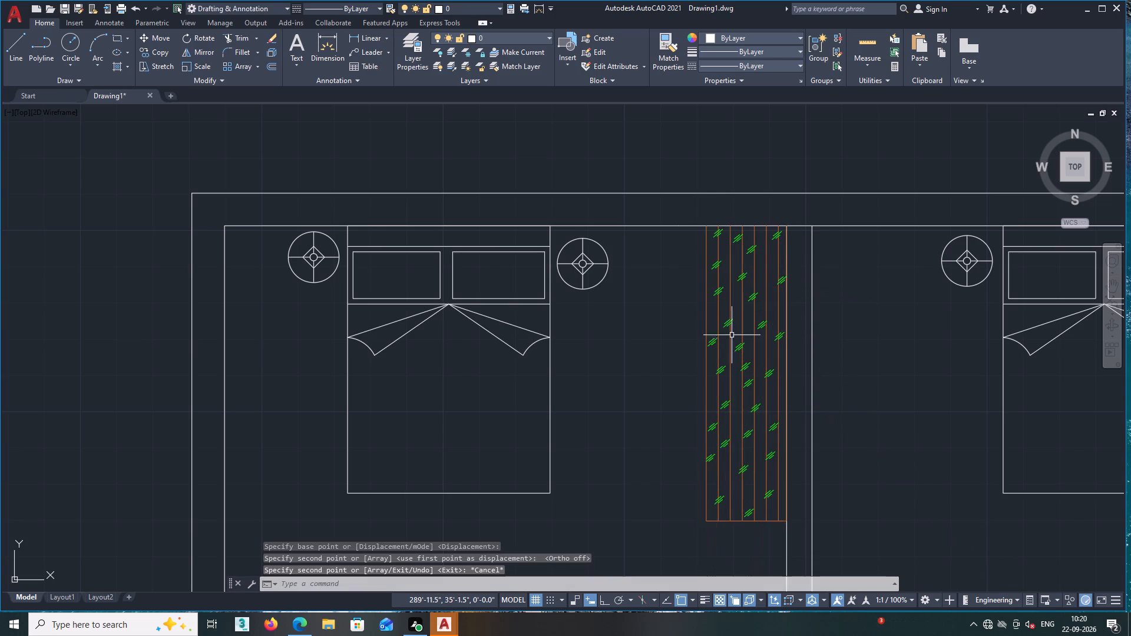
# Copy the northwest bedroom's whole wardrobe from its northwest corner to the northeast bedroom's corner on the other side of the partition.
pyautogui.moveTo(732, 339); pyautogui.dragTo(725, 320, button='middle')
pyautogui.moveTo(737, 385); pyautogui.dragTo(716, 355, button='middle')
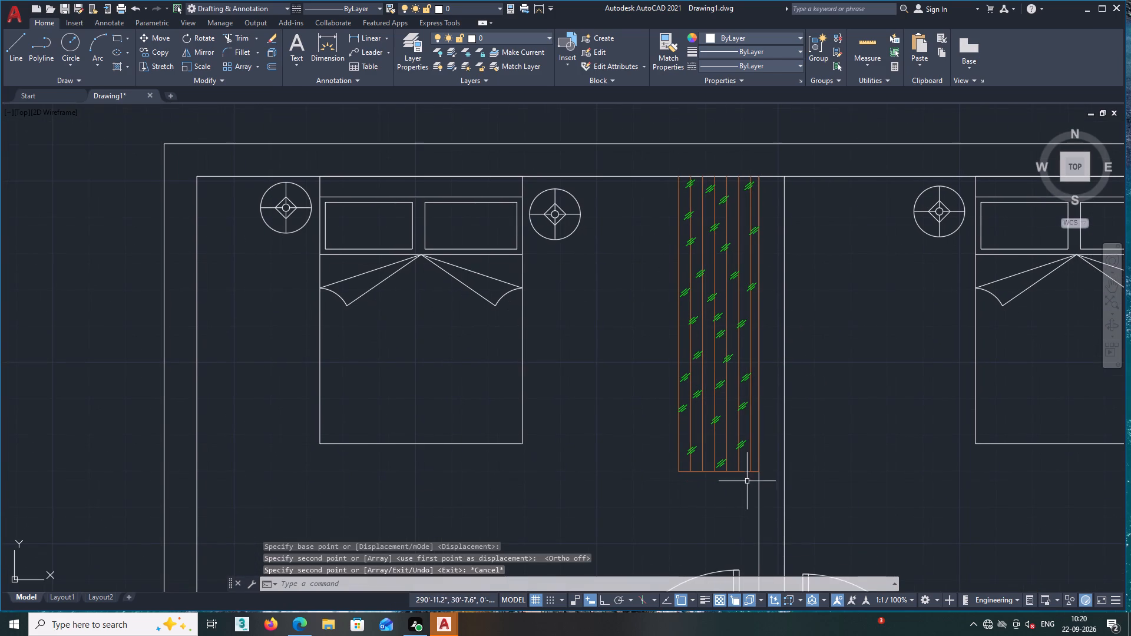
pyautogui.scroll(2, 753, 488)
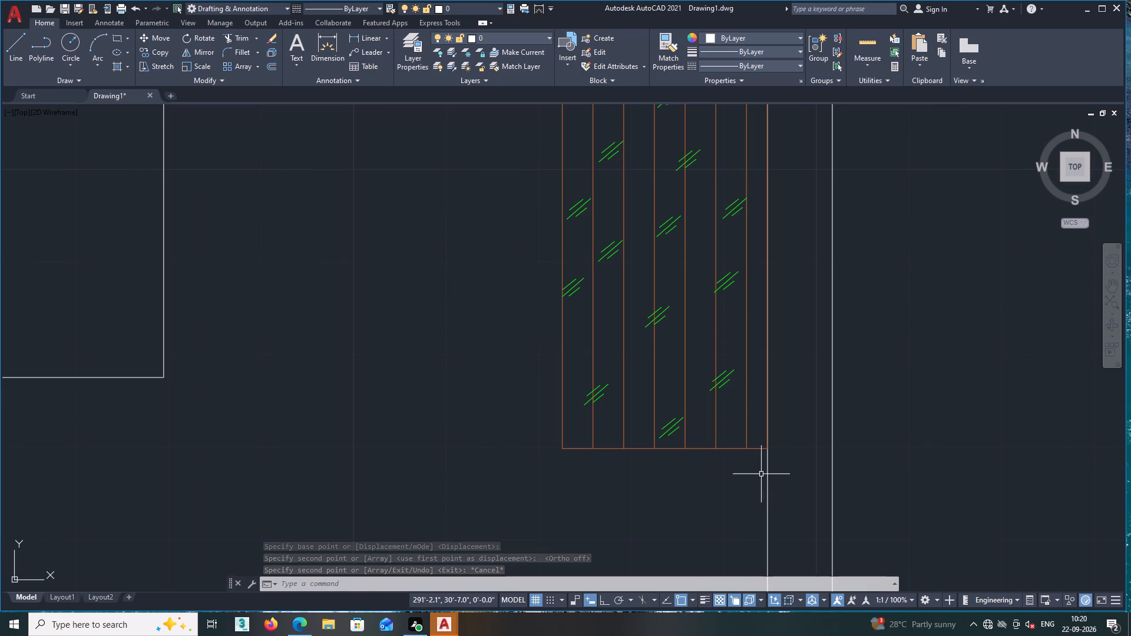
pyautogui.click(759, 473)
pyautogui.moveTo(591, 299); pyautogui.dragTo(683, 400, button='middle')
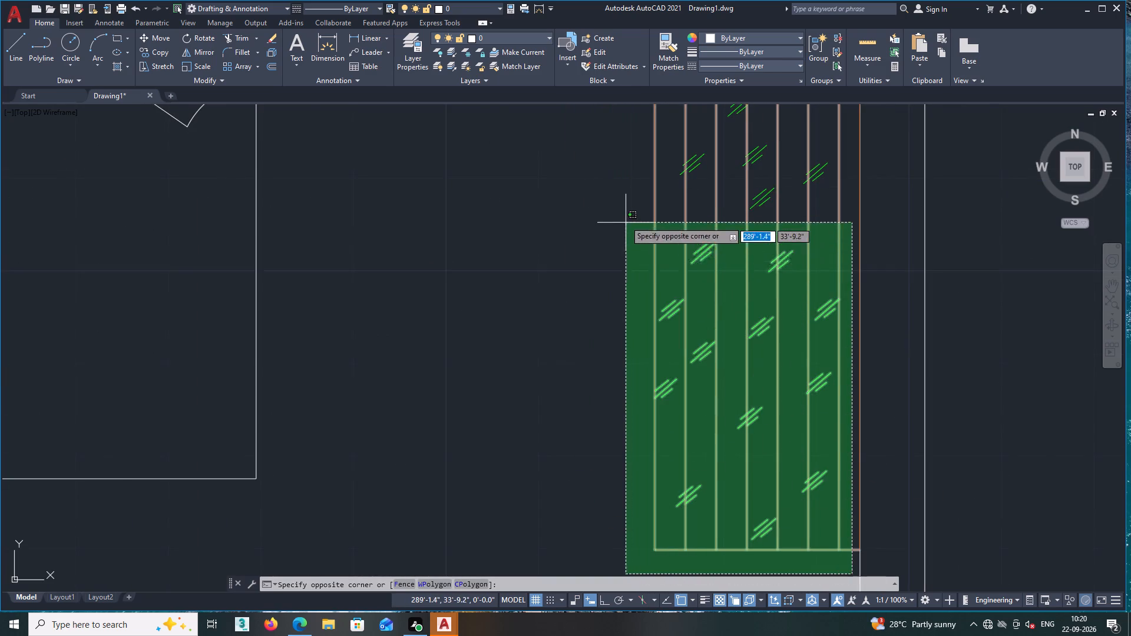
pyautogui.scroll(-2, 625, 219)
pyautogui.moveTo(626, 219); pyautogui.dragTo(705, 446, button='middle')
pyautogui.scroll(3, 699, 302)
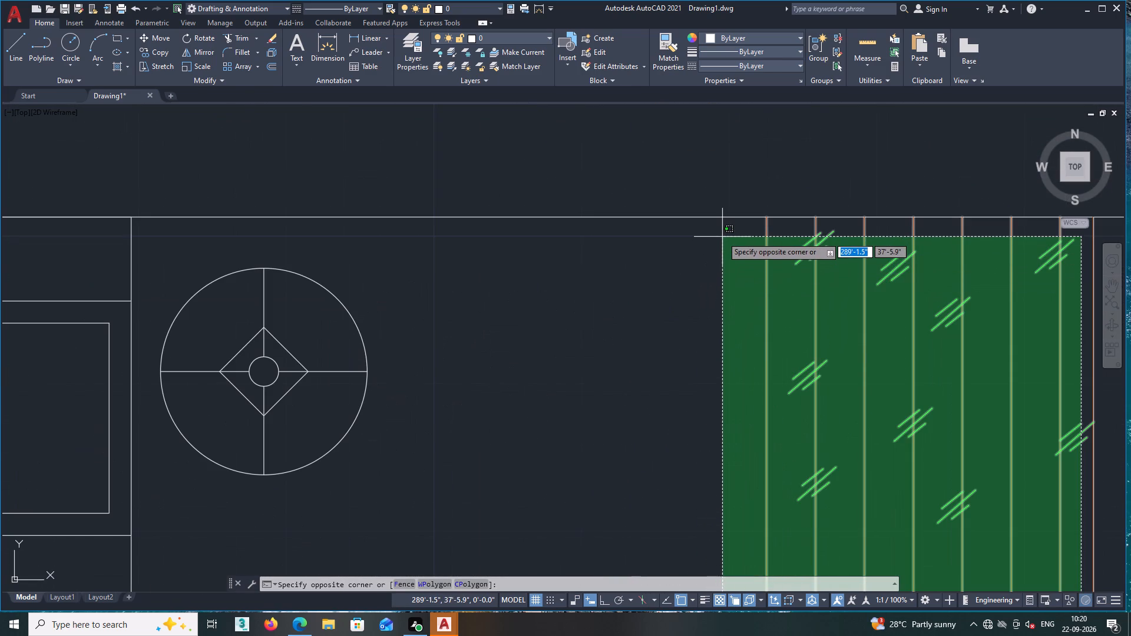
pyautogui.click(722, 237)
pyautogui.moveTo(707, 303); pyautogui.dragTo(521, 307, button='middle')
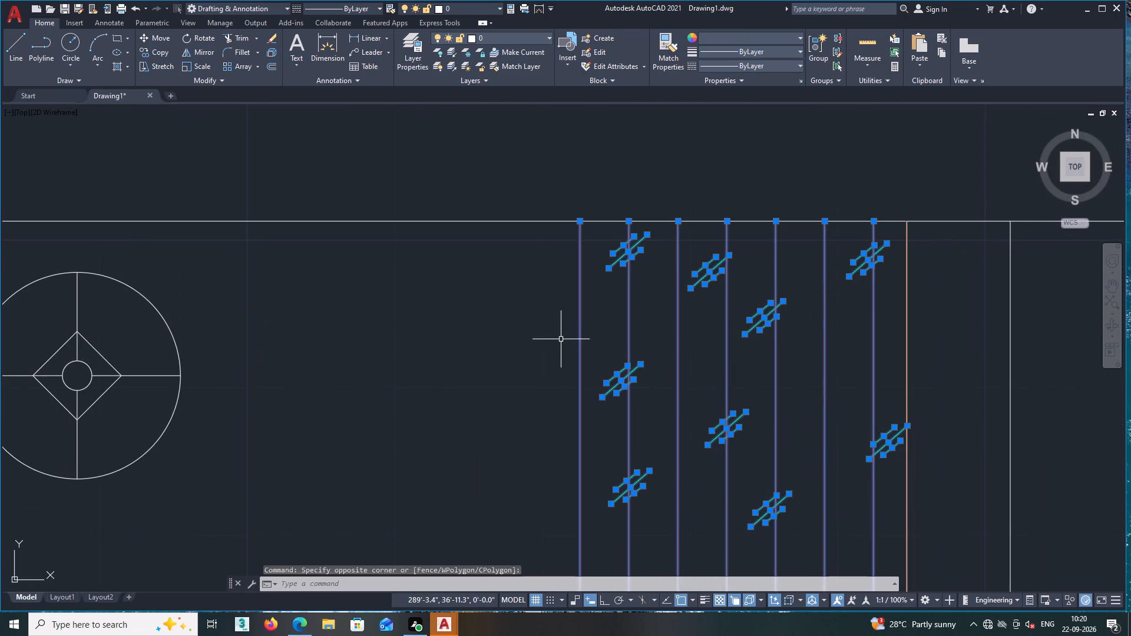
pyautogui.moveTo(556, 339); pyautogui.dragTo(456, 311, button='middle')
pyautogui.click(806, 274)
pyautogui.scroll(-2, 785, 292)
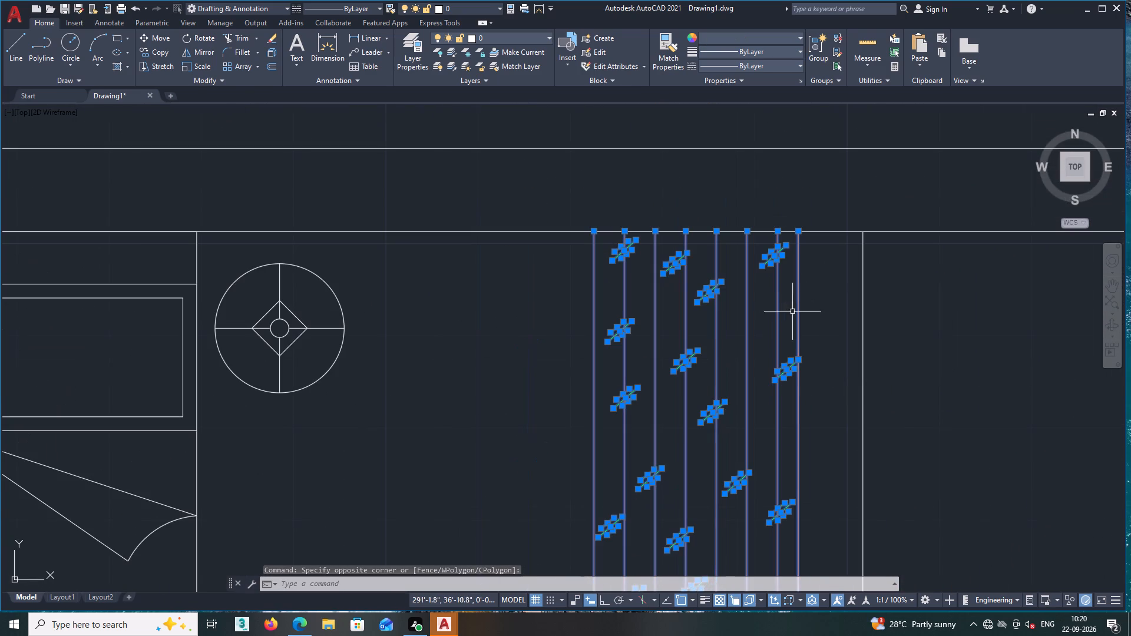
pyautogui.moveTo(804, 359); pyautogui.dragTo(792, 231, button='middle')
pyautogui.scroll(-2, 793, 266)
pyautogui.moveTo(799, 316); pyautogui.dragTo(768, 323, button='middle')
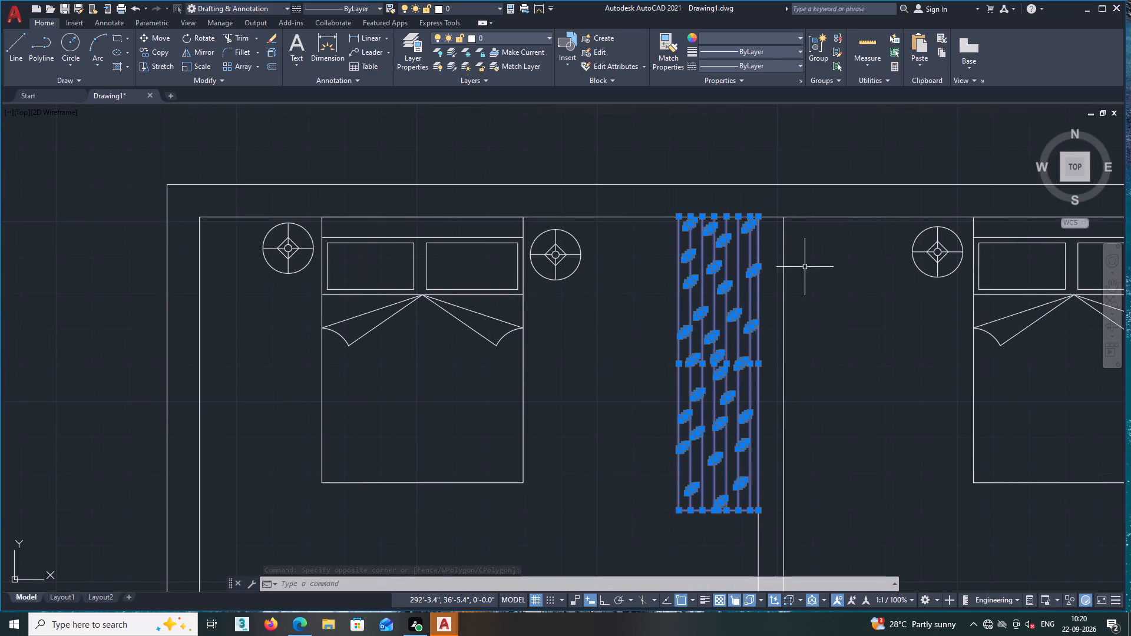
pyautogui.rightClick(816, 263)
pyautogui.click(854, 361)
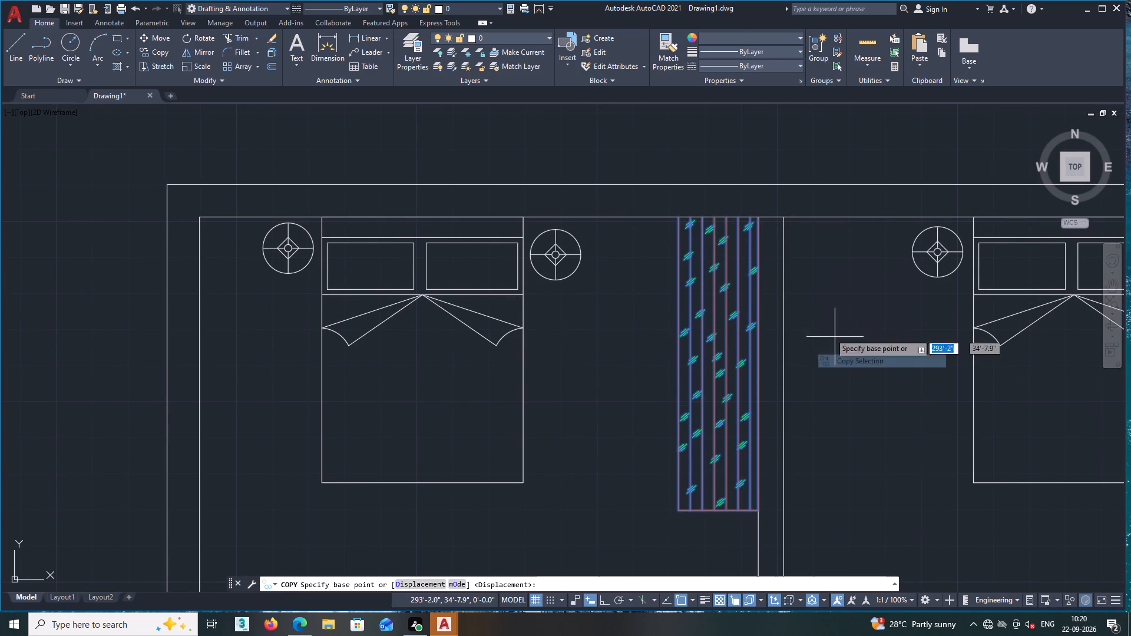
pyautogui.click(679, 218)
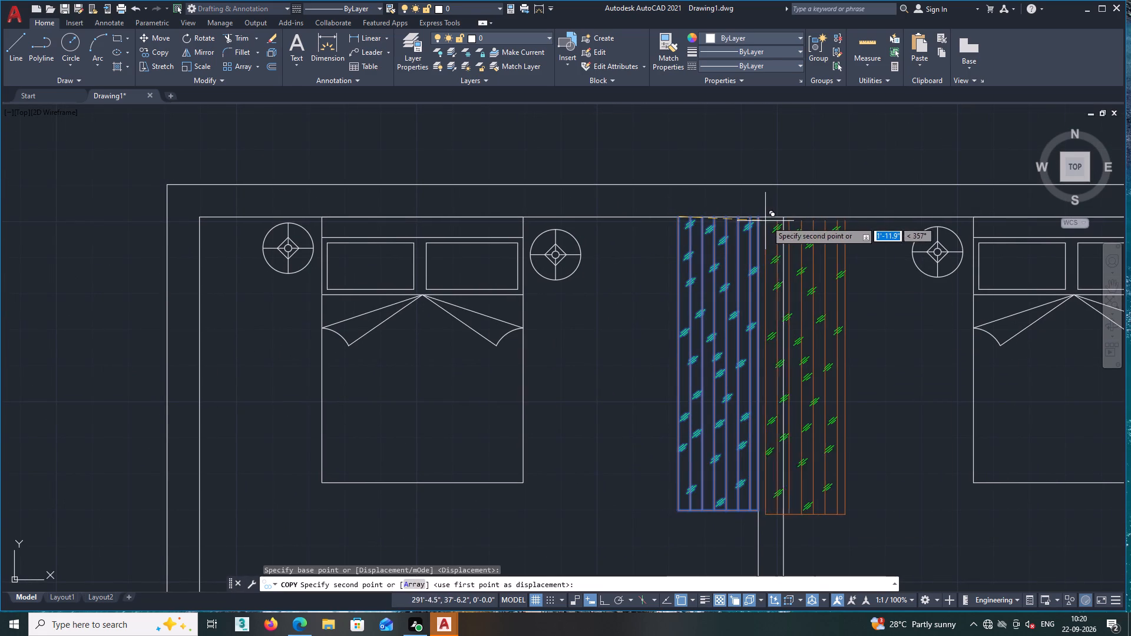
pyautogui.click(782, 218)
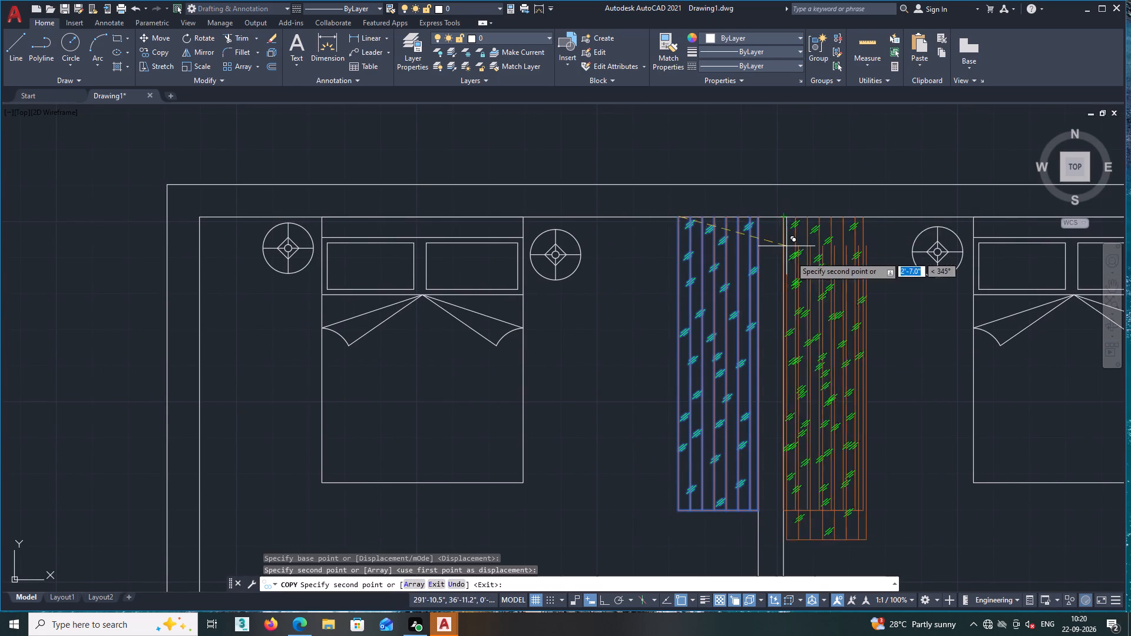
pyautogui.scroll(-3, 791, 269)
pyautogui.press('Escape')
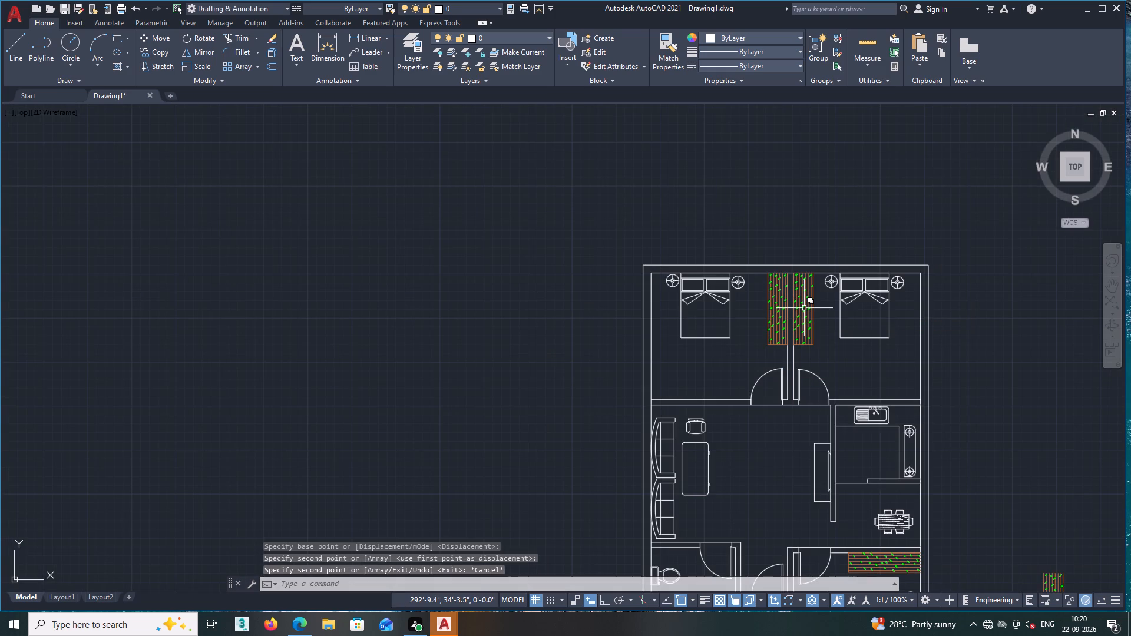
# Delete the spare rotated wardrobe copy standing outside the plan to the east.
pyautogui.scroll(-1, 804, 308)
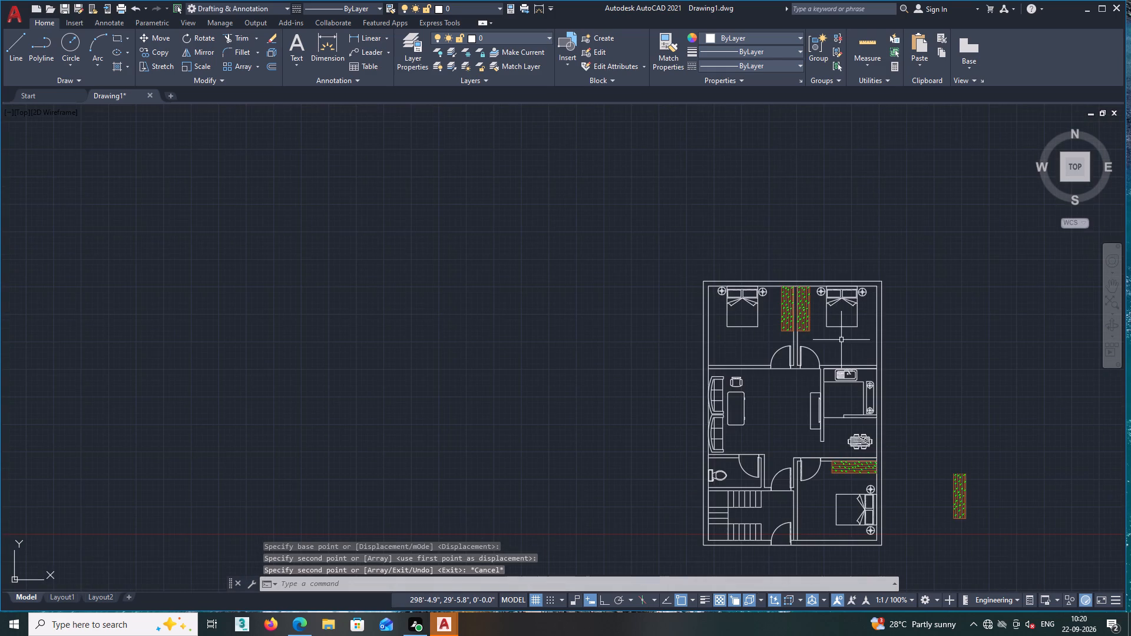
pyautogui.moveTo(841, 340); pyautogui.dragTo(702, 309, button='middle')
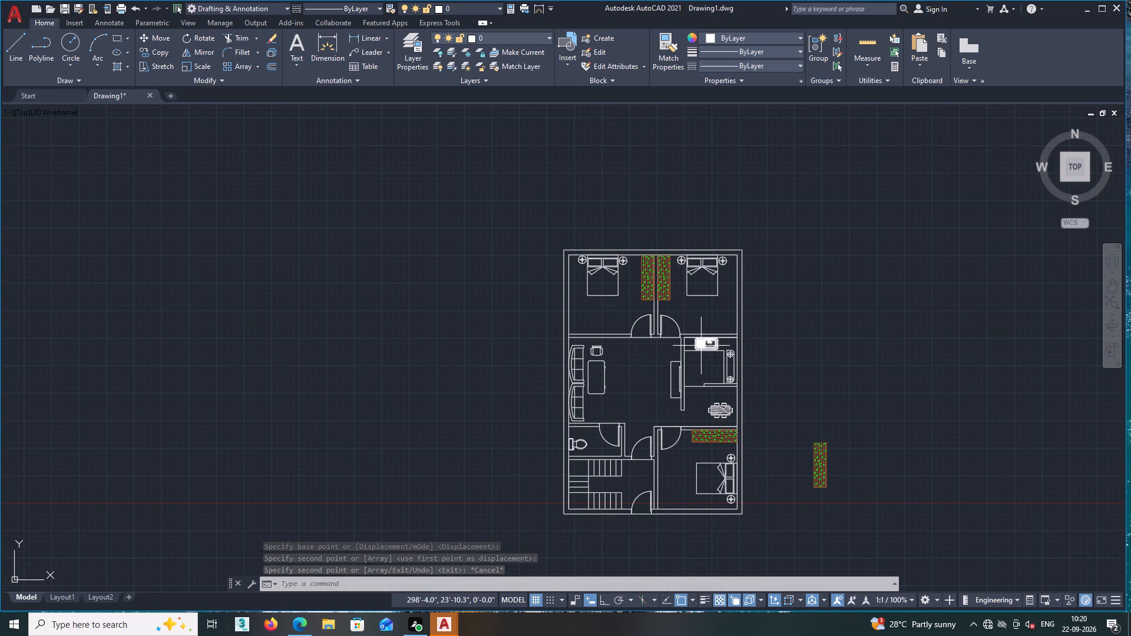
pyautogui.moveTo(782, 409); pyautogui.dragTo(723, 374, button='middle')
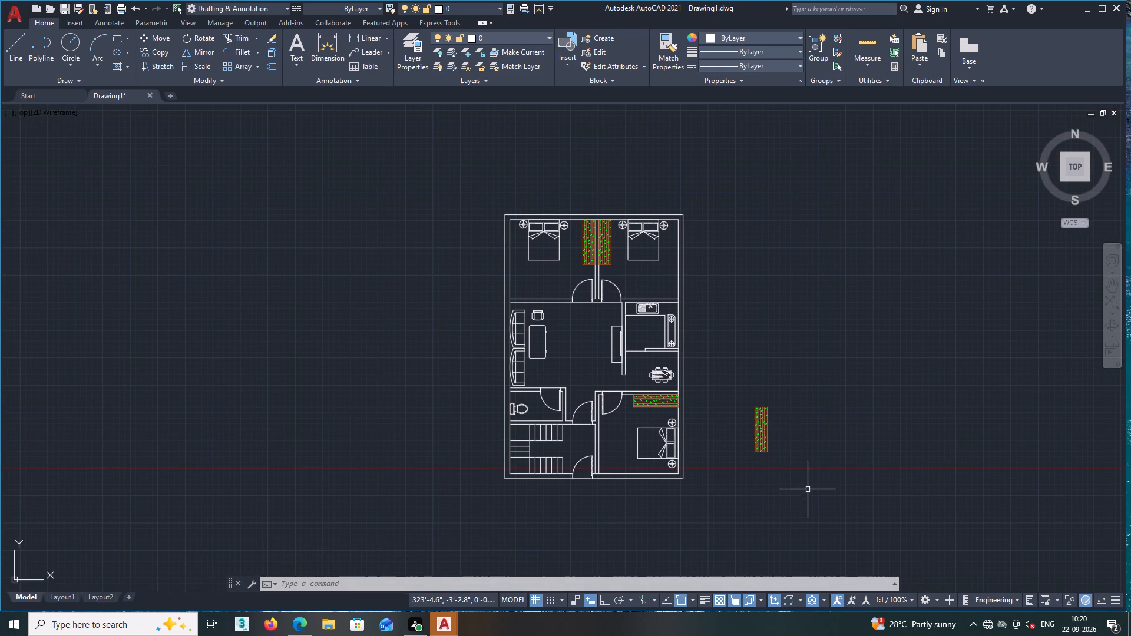
pyautogui.click(789, 461)
pyautogui.click(745, 400)
pyautogui.press('Delete')
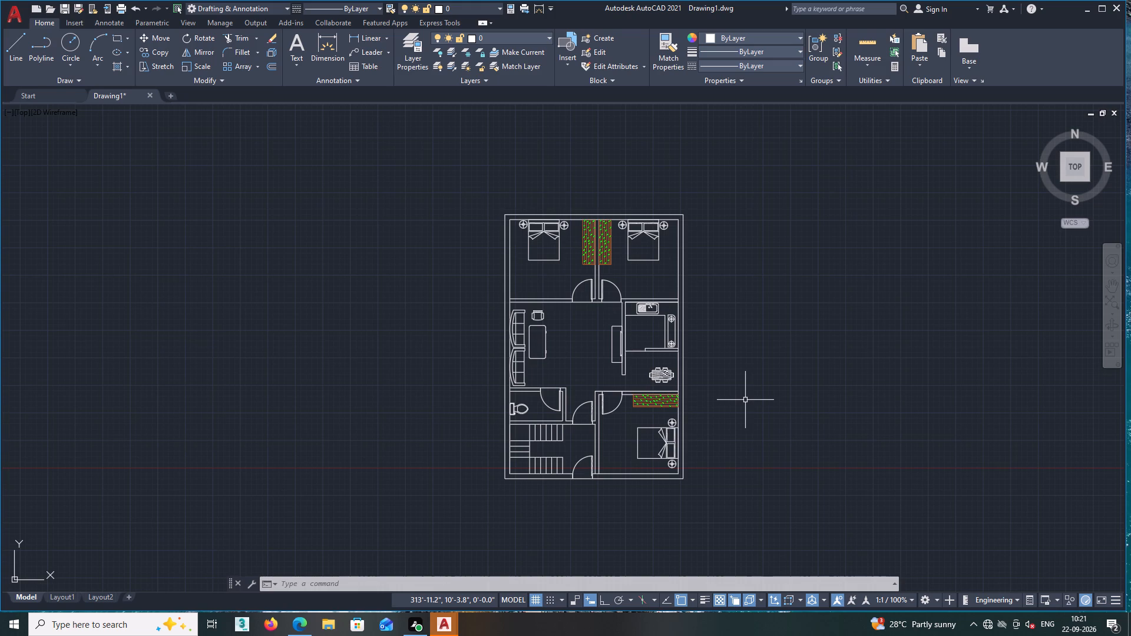
# Look over the whole furnished floor plan with its three wardrobes in place.
pyautogui.moveTo(603, 377); pyautogui.dragTo(792, 476, button='middle')
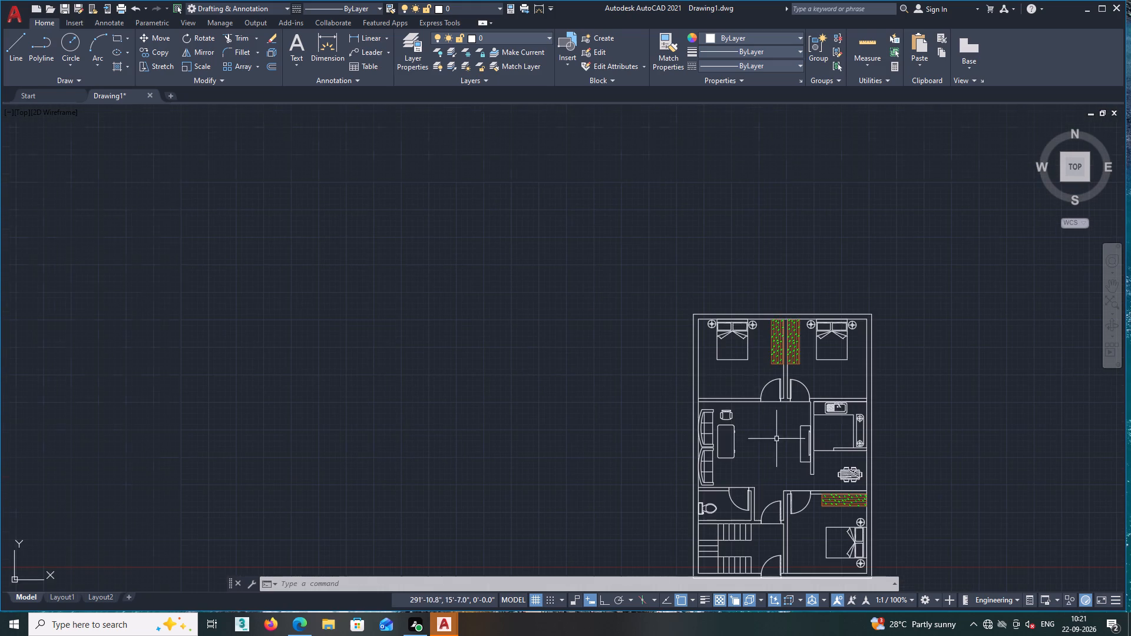
pyautogui.scroll(2, 763, 338)
pyautogui.scroll(-2, 753, 353)
pyautogui.moveTo(747, 382); pyautogui.dragTo(699, 347, button='middle')
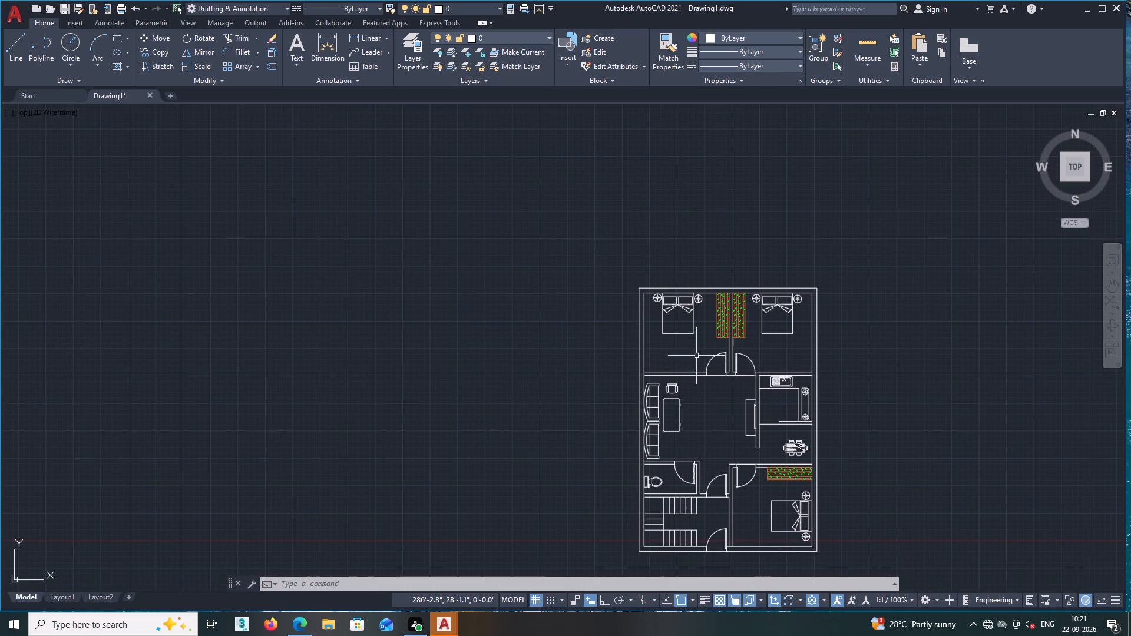
pyautogui.moveTo(706, 433); pyautogui.dragTo(669, 410, button='middle')
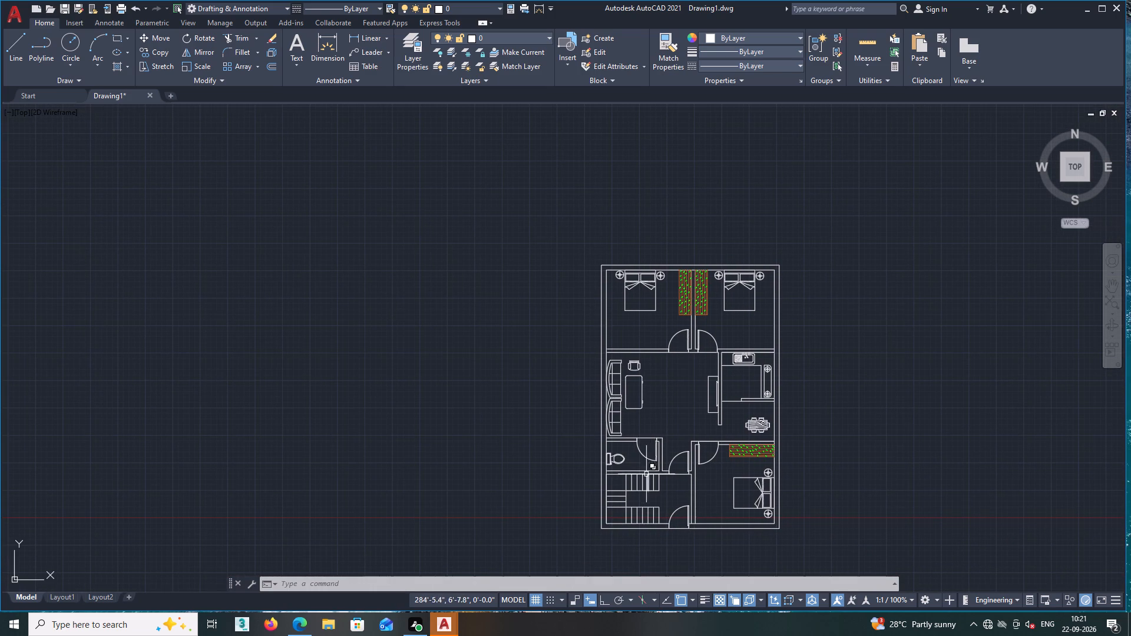
pyautogui.moveTo(665, 436); pyautogui.dragTo(574, 474, button='middle')
pyautogui.moveTo(599, 451); pyautogui.dragTo(638, 463, button='middle')
pyautogui.moveTo(618, 443); pyautogui.dragTo(738, 491, button='middle')
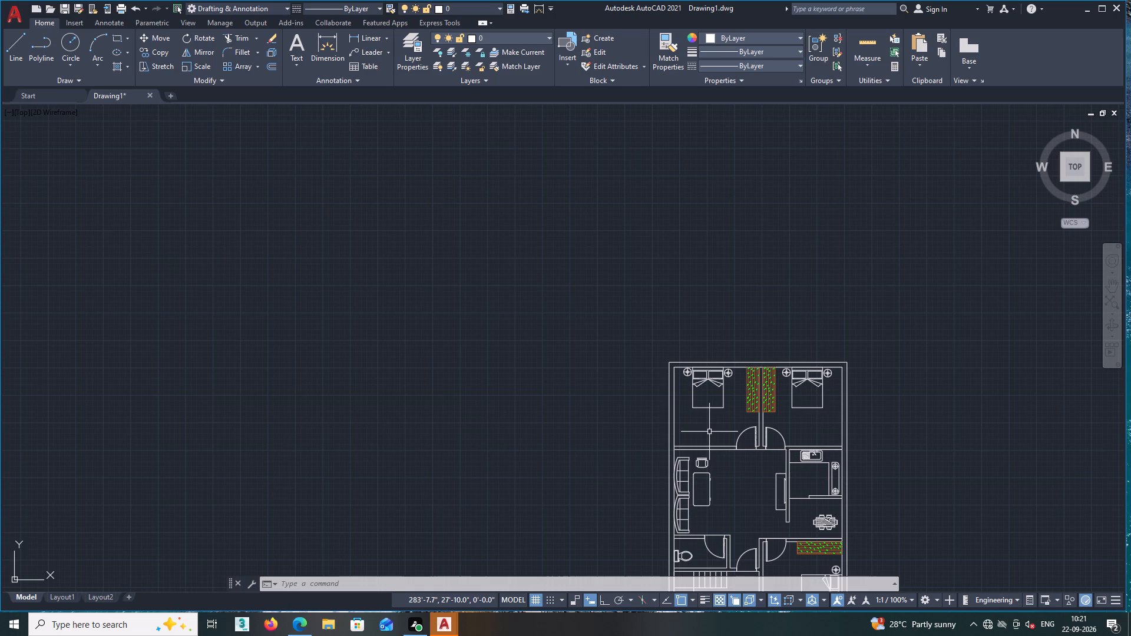
pyautogui.moveTo(709, 431); pyautogui.dragTo(588, 427, button='middle')
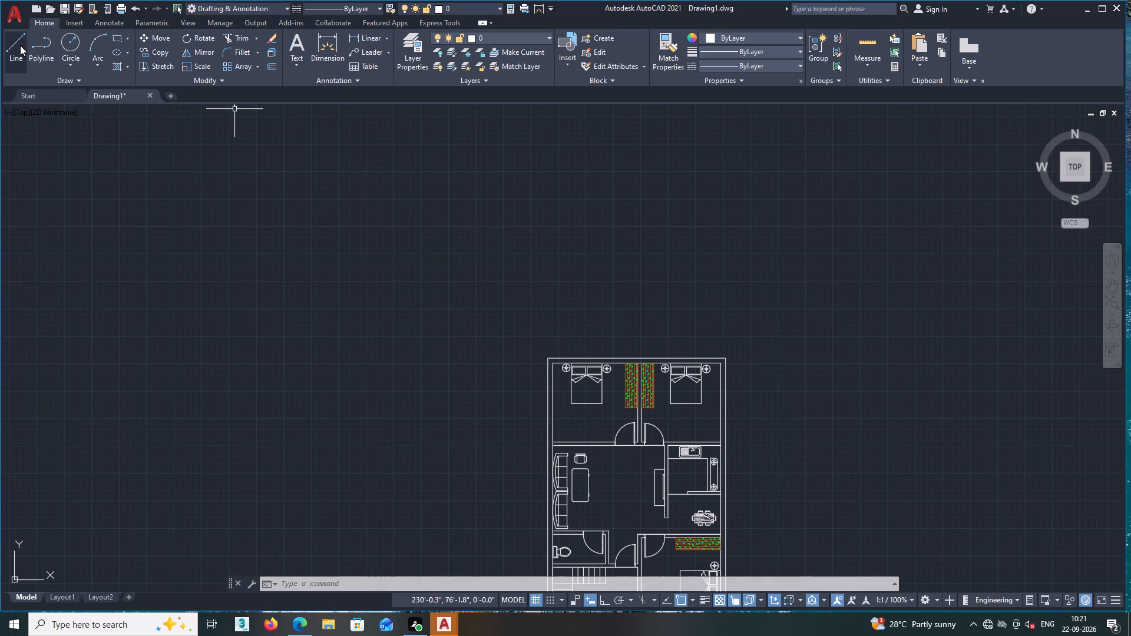
# Draw a line about 9" long across the northwest bedroom's west wall, from inner to outer face, level with the bed's upper half.
pyautogui.click(19, 44)
pyautogui.moveTo(674, 450); pyautogui.dragTo(513, 449, button='middle')
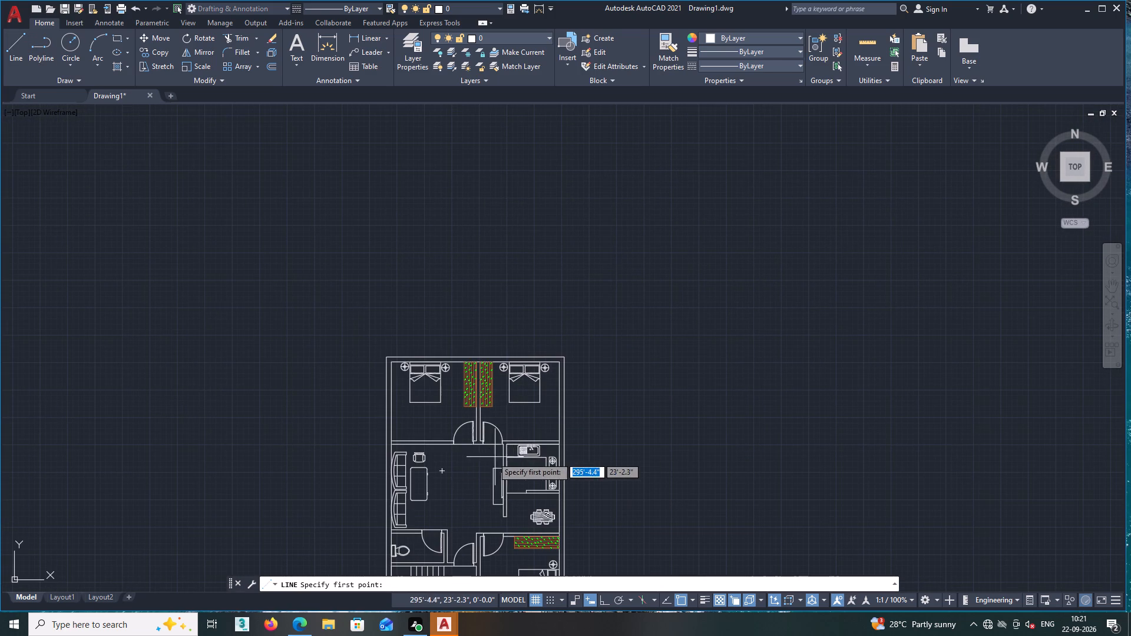
pyautogui.scroll(4, 385, 391)
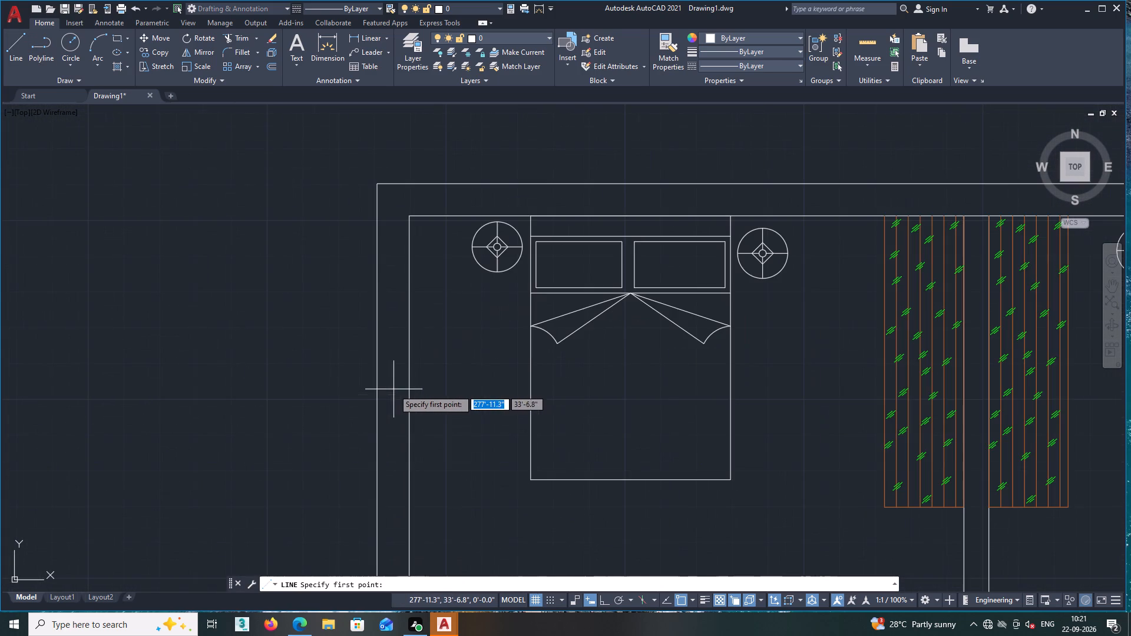
pyautogui.click(410, 332)
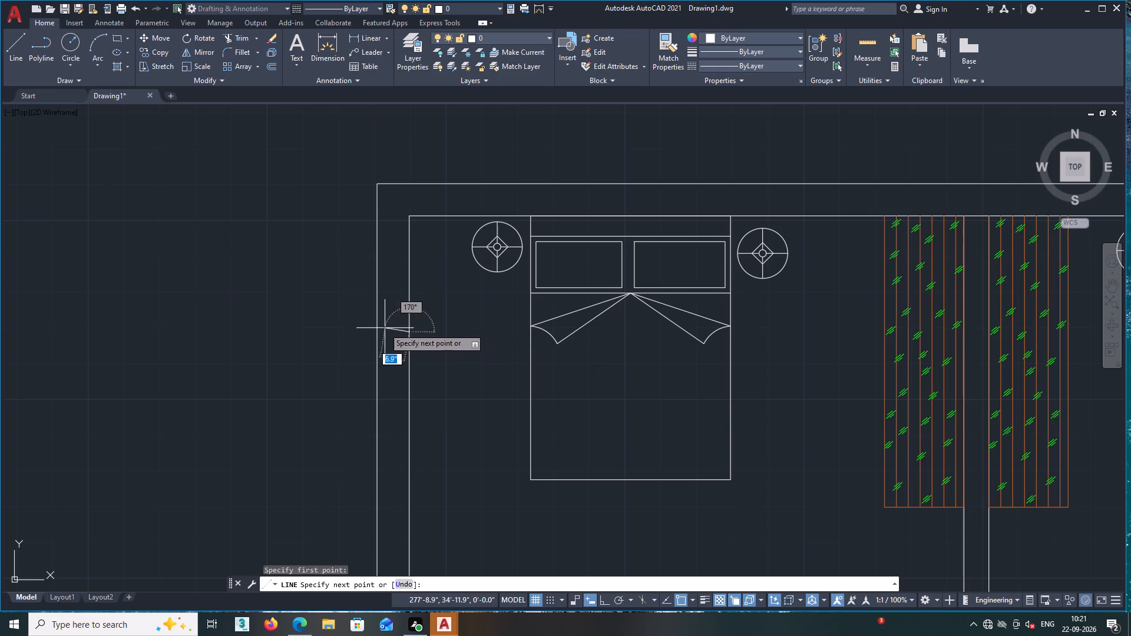
pyautogui.click(376, 334)
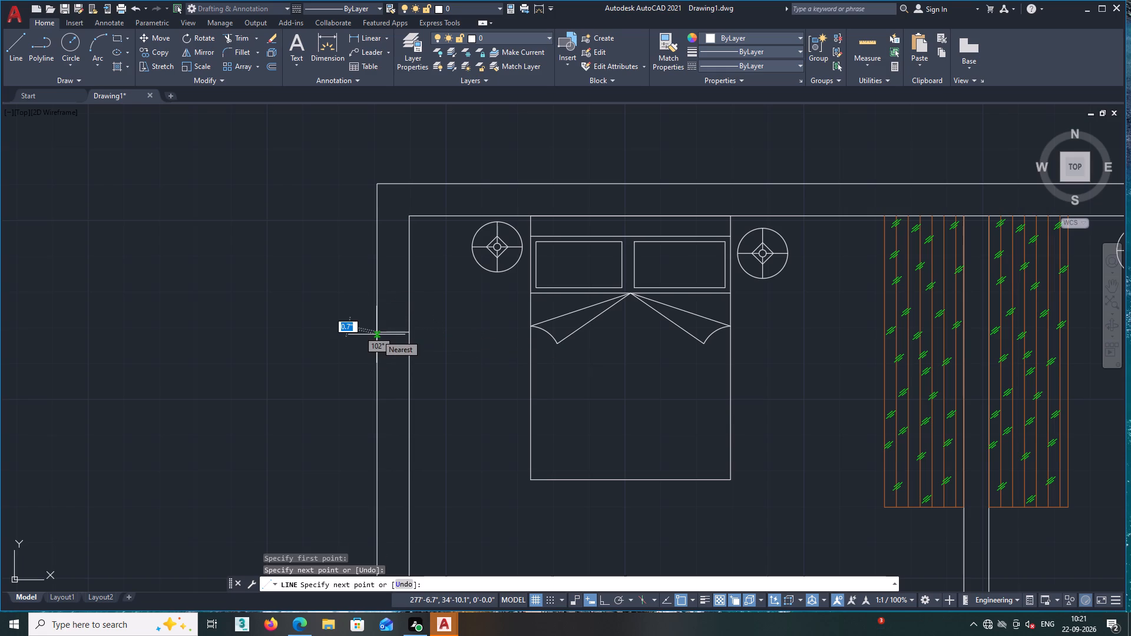
pyautogui.press('space')
# Offset the short line across the northwest bedroom's west wall 4' to the south.
pyautogui.click(270, 66)
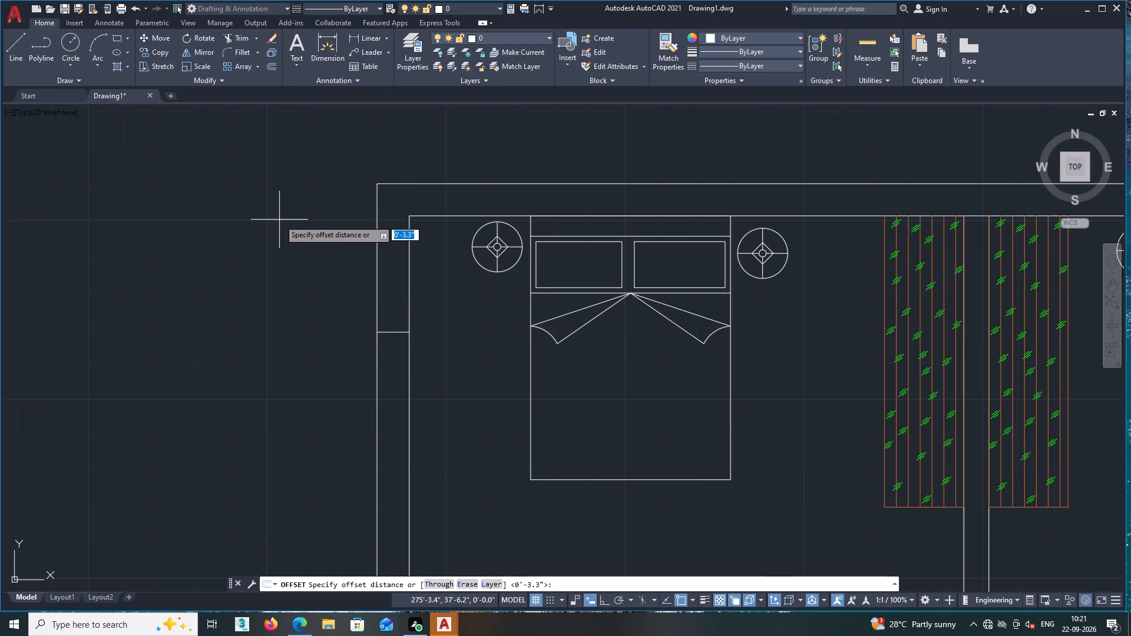
pyautogui.write("4'")
pyautogui.press('Return')
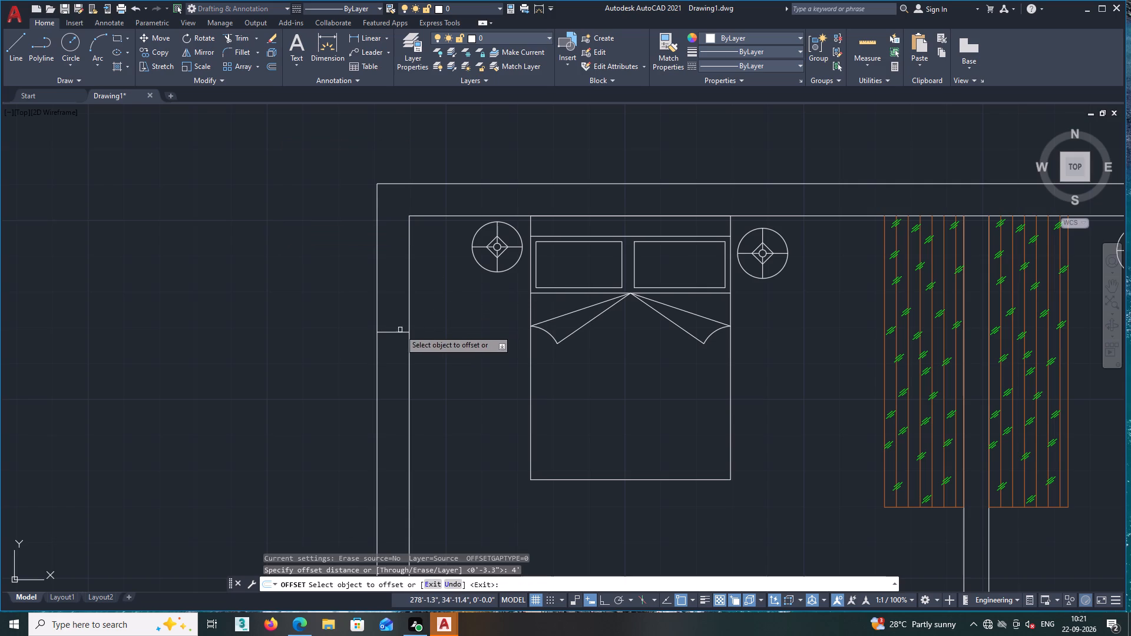
pyautogui.click(399, 331)
pyautogui.click(384, 423)
pyautogui.moveTo(386, 419); pyautogui.dragTo(490, 326, button='middle')
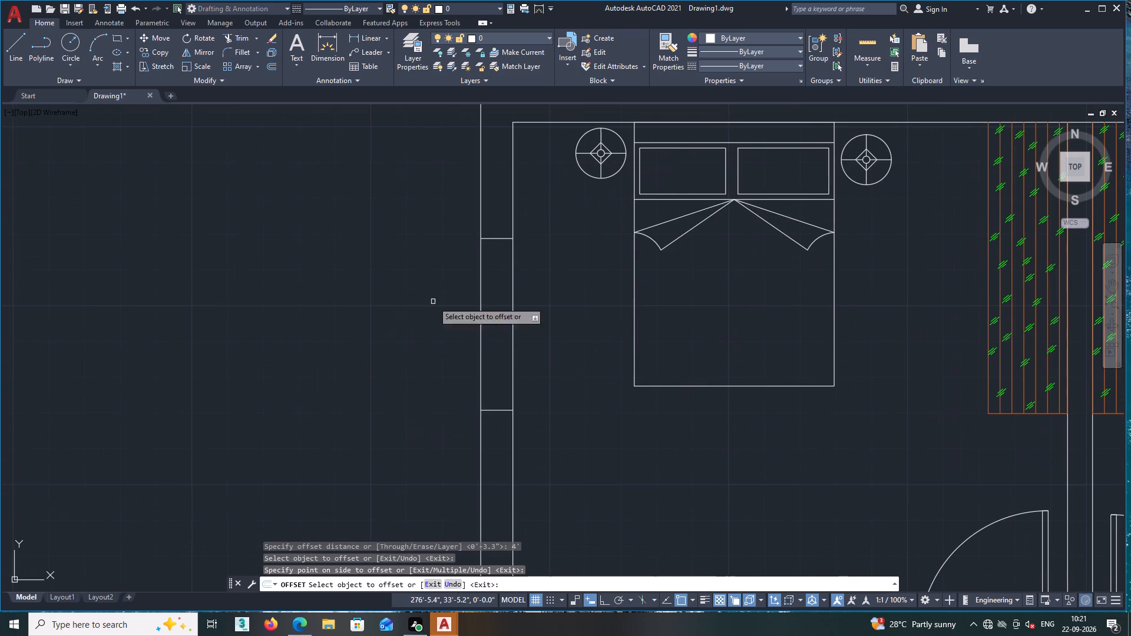
# Draw a vertical line about 4' long joining the midpoints of the two short lines across the northwest bedroom's west wall.
pyautogui.click(16, 37)
pyautogui.moveTo(303, 279); pyautogui.dragTo(303, 303, button='middle')
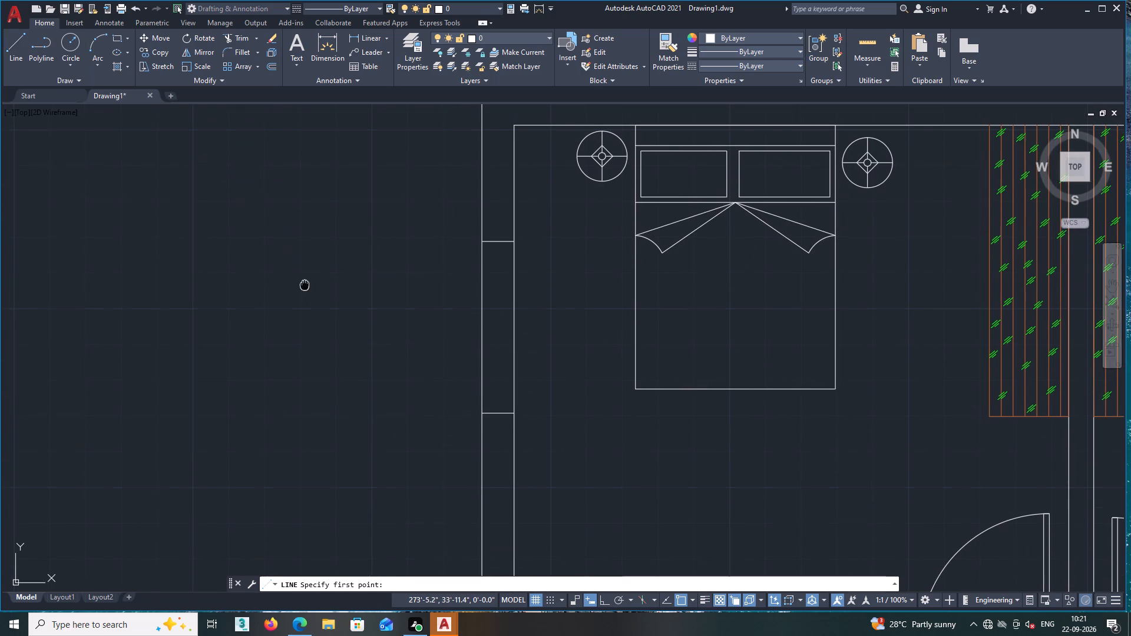
pyautogui.moveTo(303, 303); pyautogui.dragTo(302, 310, button='middle')
pyautogui.moveTo(445, 422); pyautogui.dragTo(355, 420, button='middle')
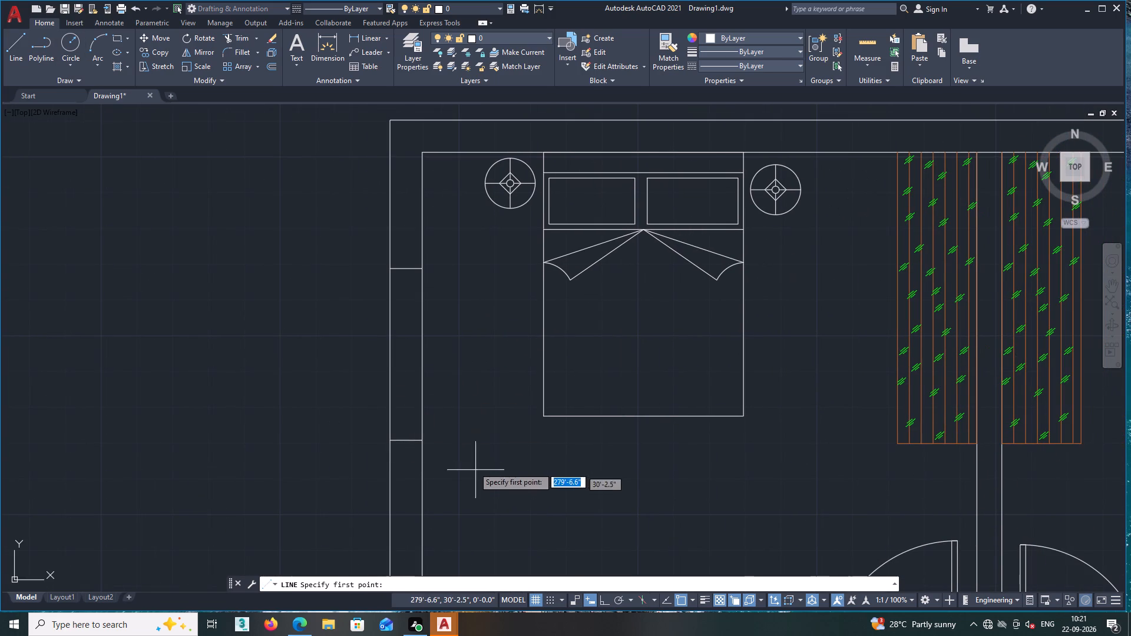
pyautogui.click(408, 442)
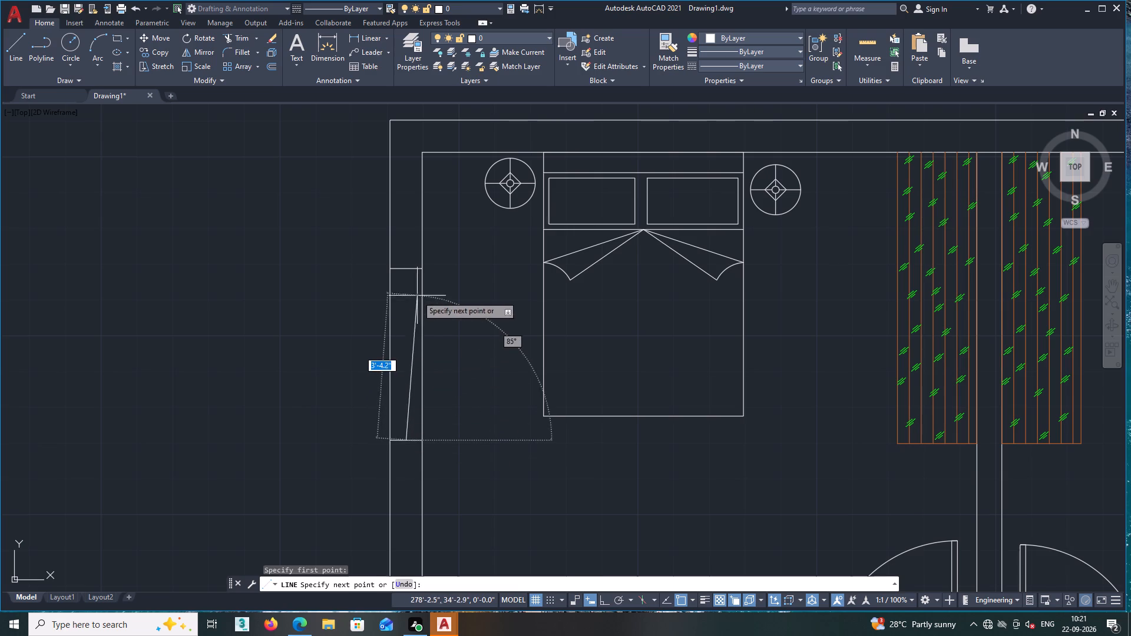
pyautogui.click(406, 269)
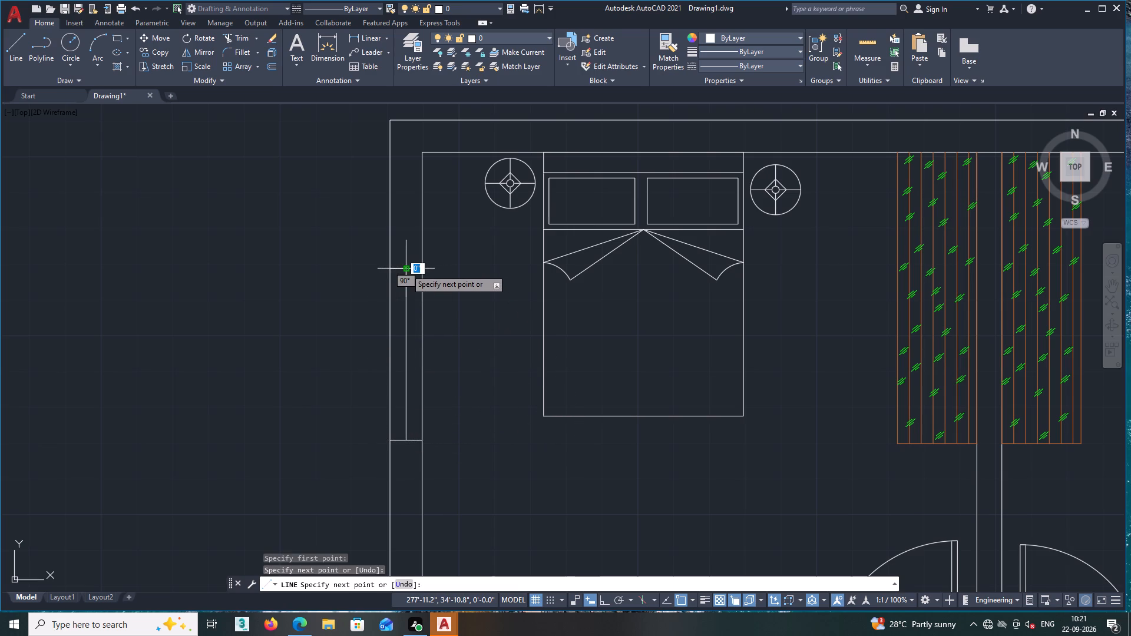
pyautogui.press('space')
# Copy the bedroom window's three lines straight down the west wall by about 14'-3", beside the living room sofas.
pyautogui.moveTo(401, 386); pyautogui.dragTo(530, 383, button='middle')
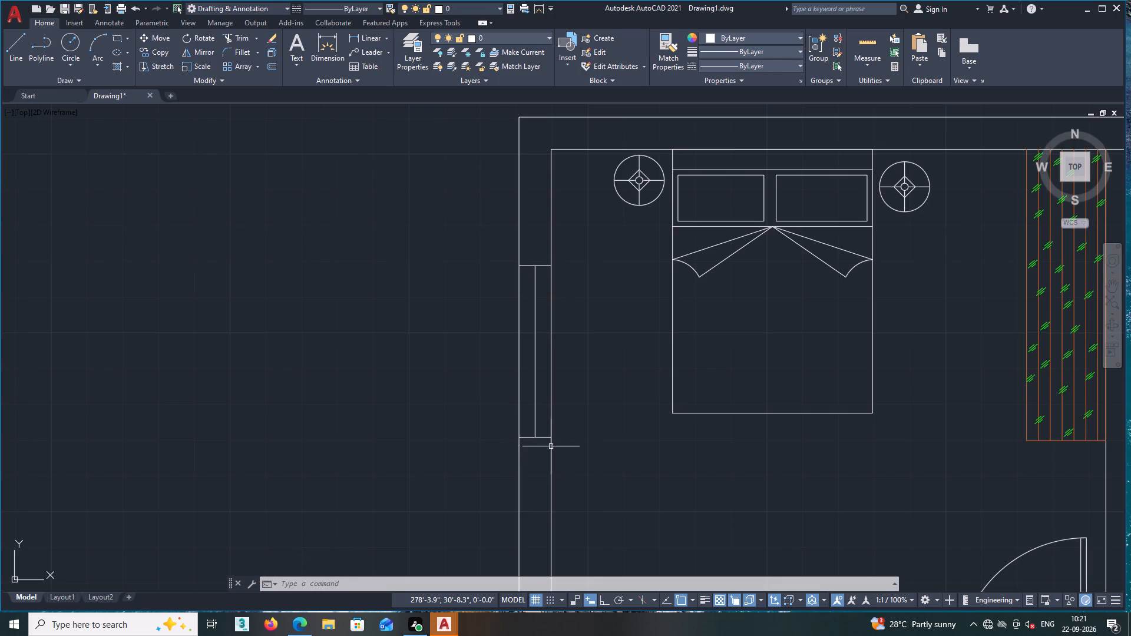
pyautogui.scroll(2, 551, 446)
pyautogui.click(537, 442)
pyautogui.moveTo(492, 322); pyautogui.dragTo(499, 486, button='middle')
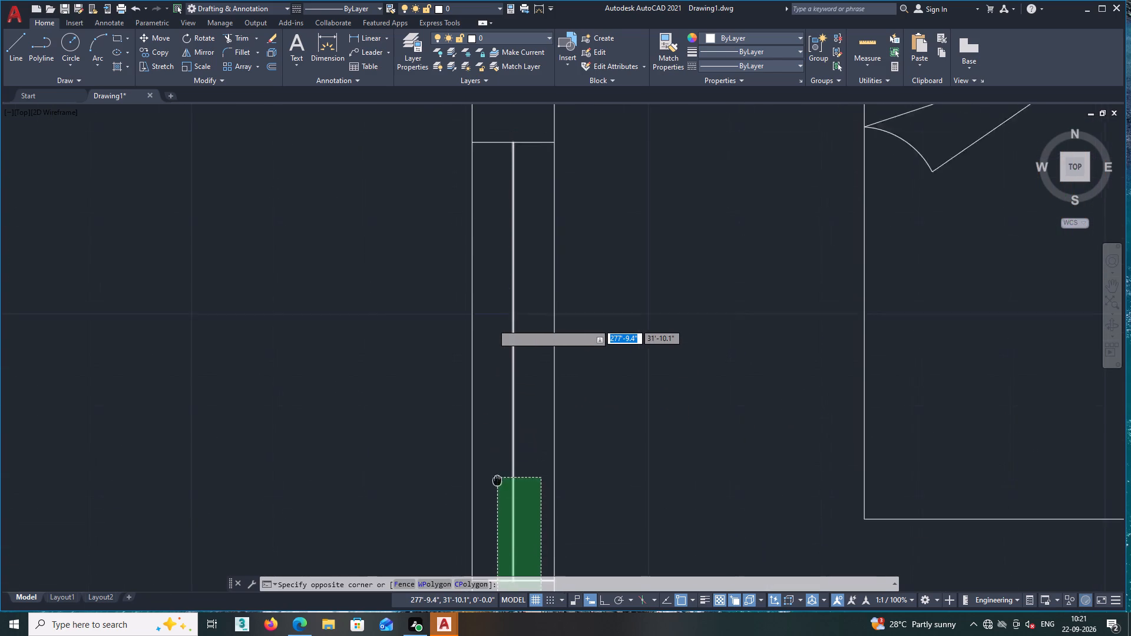
pyautogui.moveTo(499, 486); pyautogui.dragTo(507, 512, button='middle')
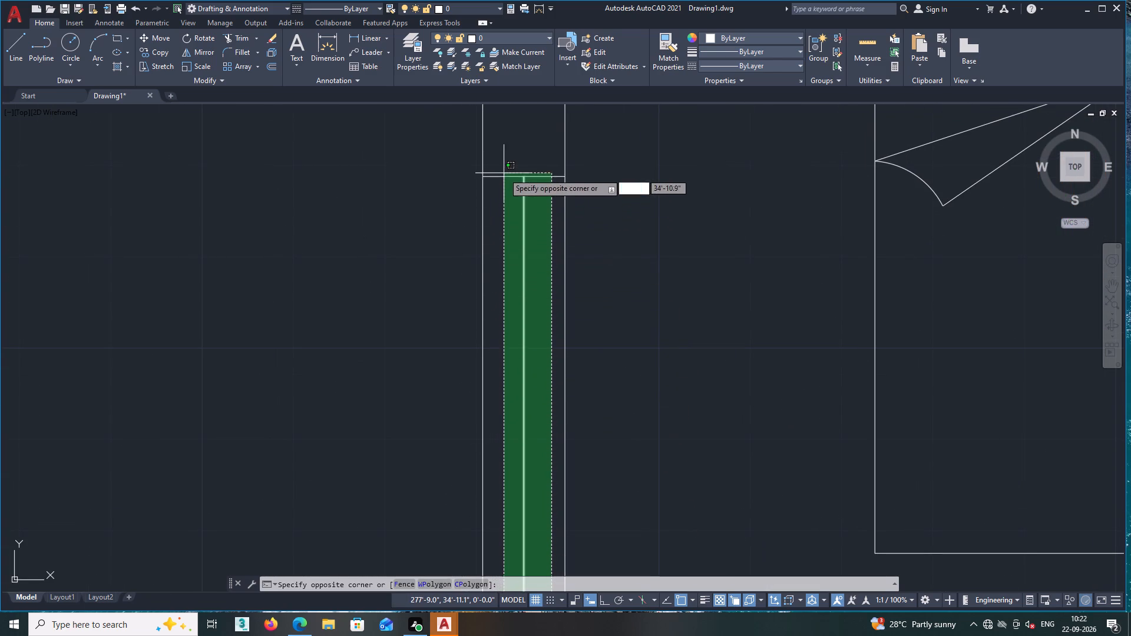
pyautogui.click(504, 166)
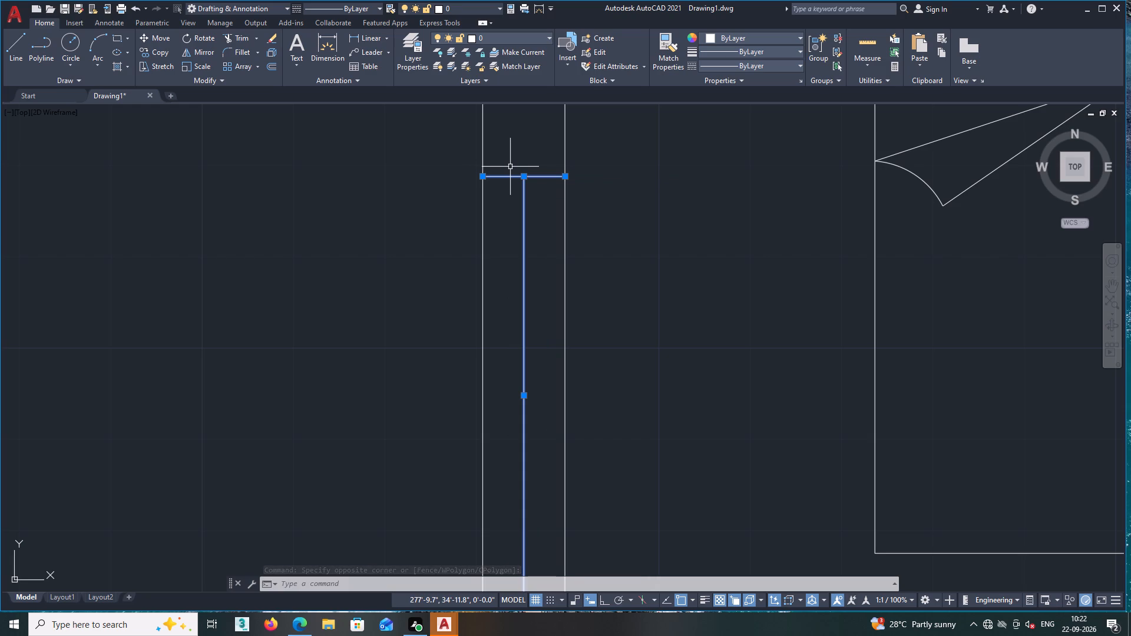
pyautogui.scroll(-2, 567, 264)
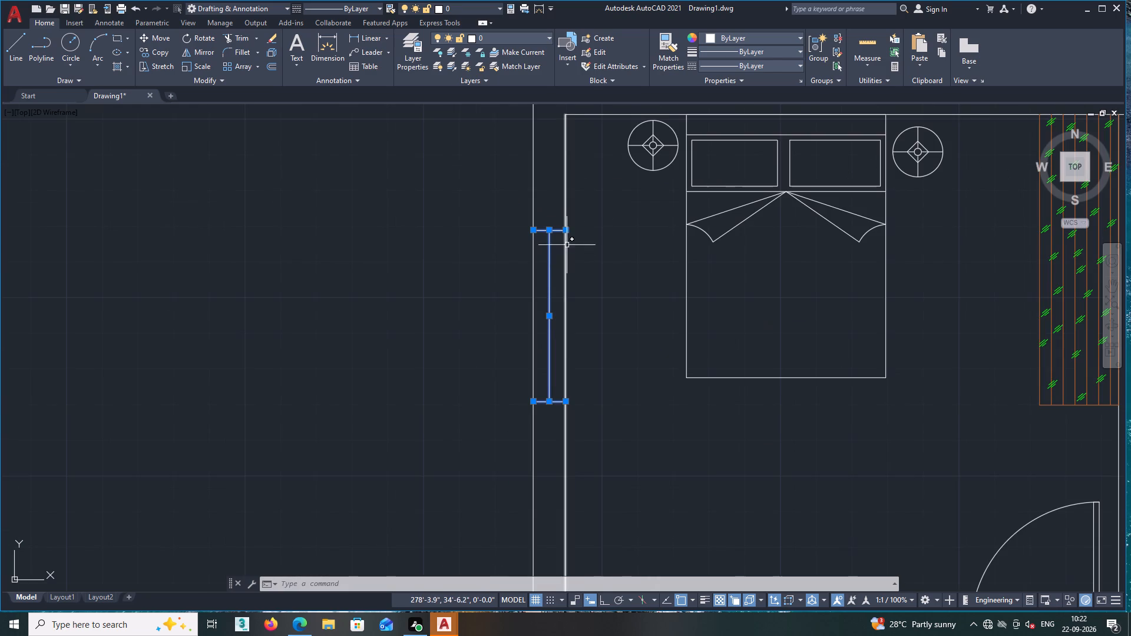
pyautogui.rightClick(447, 206)
pyautogui.click(478, 305)
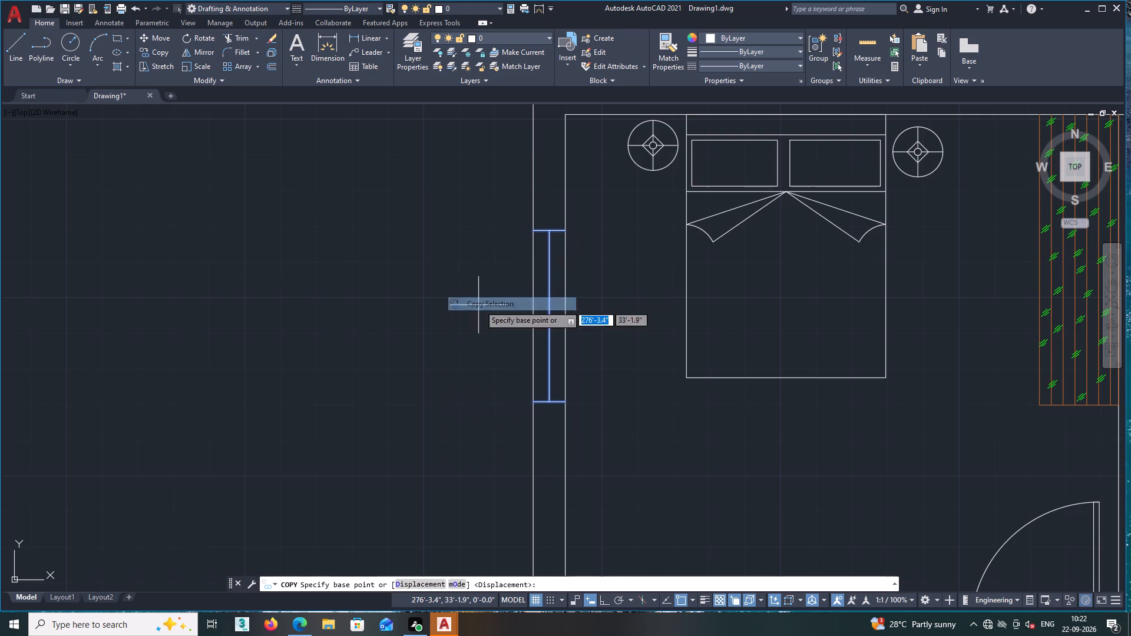
pyautogui.click(567, 231)
pyautogui.scroll(-2, 543, 411)
pyautogui.moveTo(558, 416); pyautogui.dragTo(590, 269, button='middle')
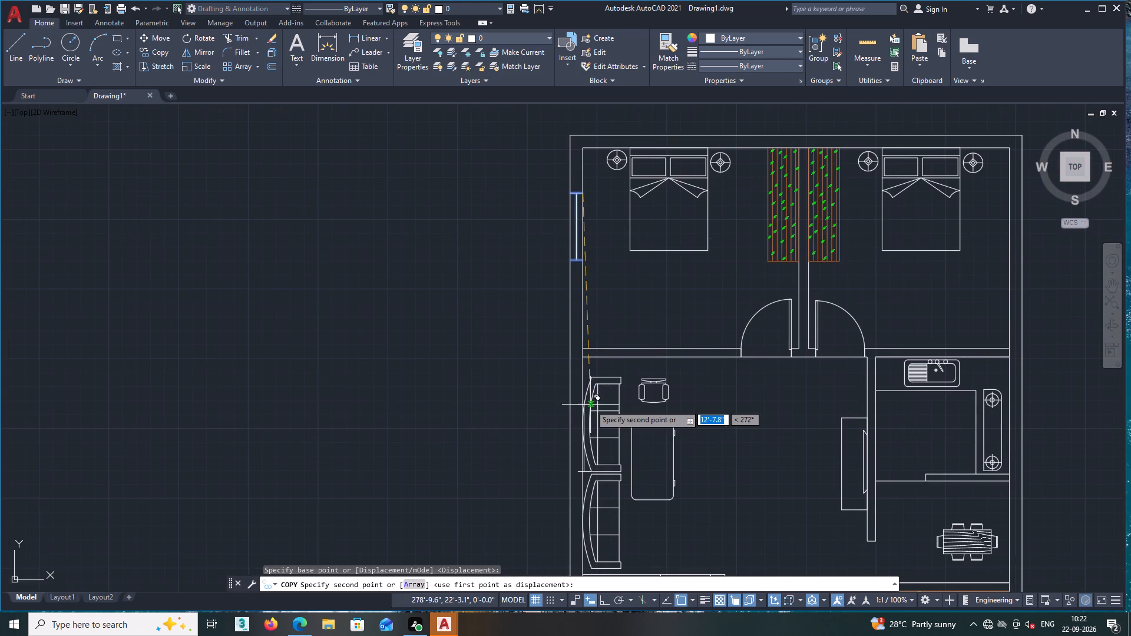
pyautogui.press('F8')
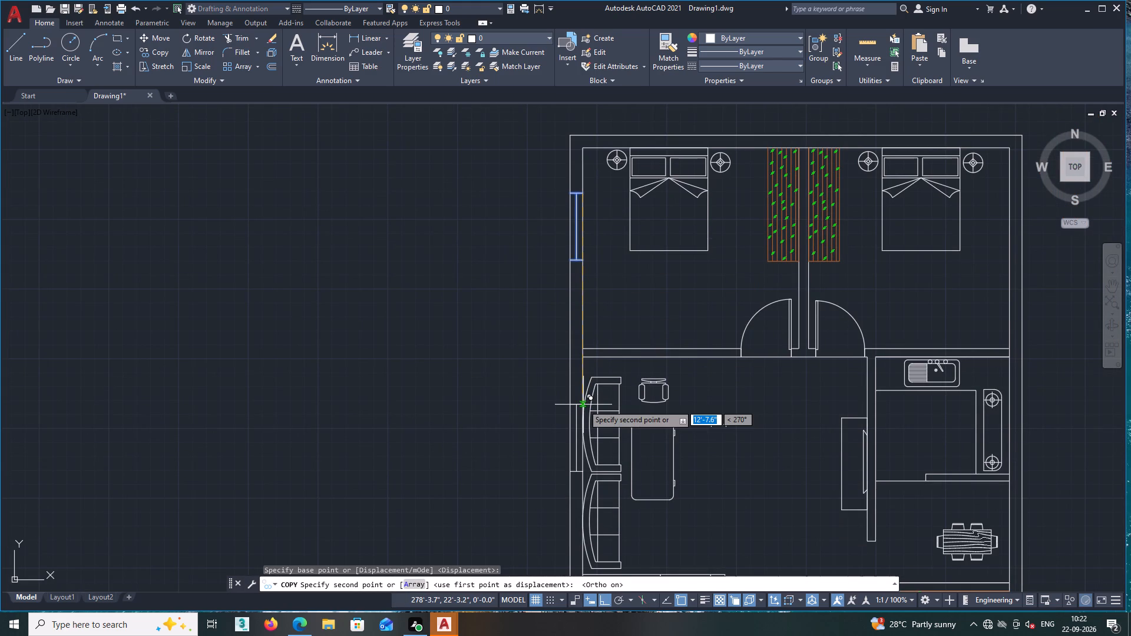
pyautogui.moveTo(578, 399); pyautogui.dragTo(580, 381, button='middle')
pyautogui.scroll(1, 580, 380)
pyautogui.moveTo(580, 380); pyautogui.dragTo(587, 351, button='middle')
pyautogui.scroll(2, 583, 395)
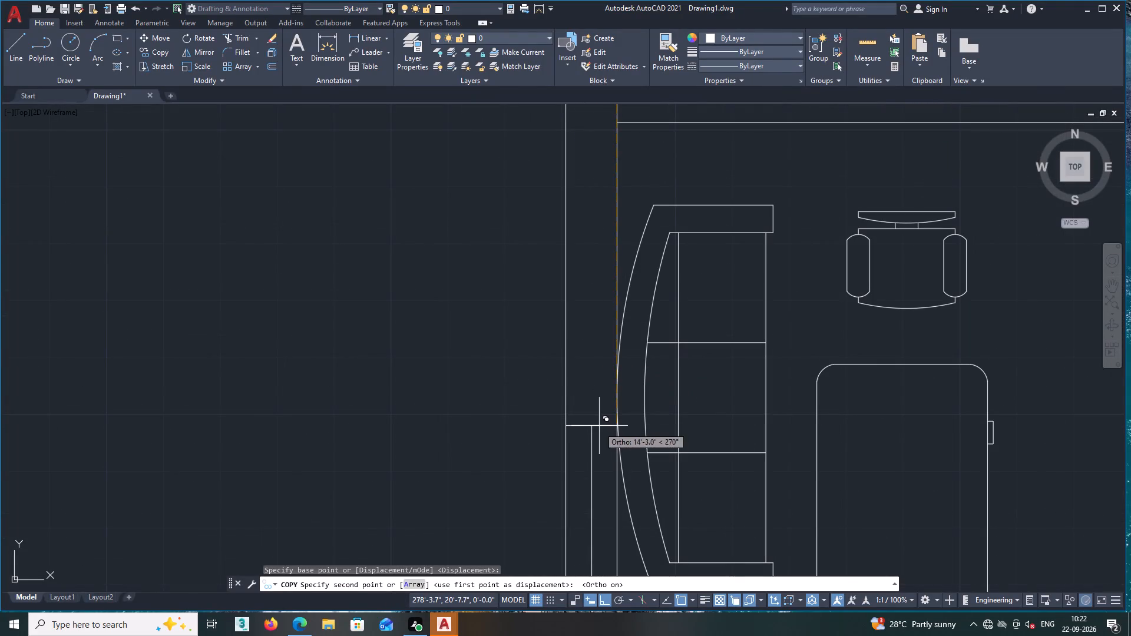
pyautogui.click(618, 426)
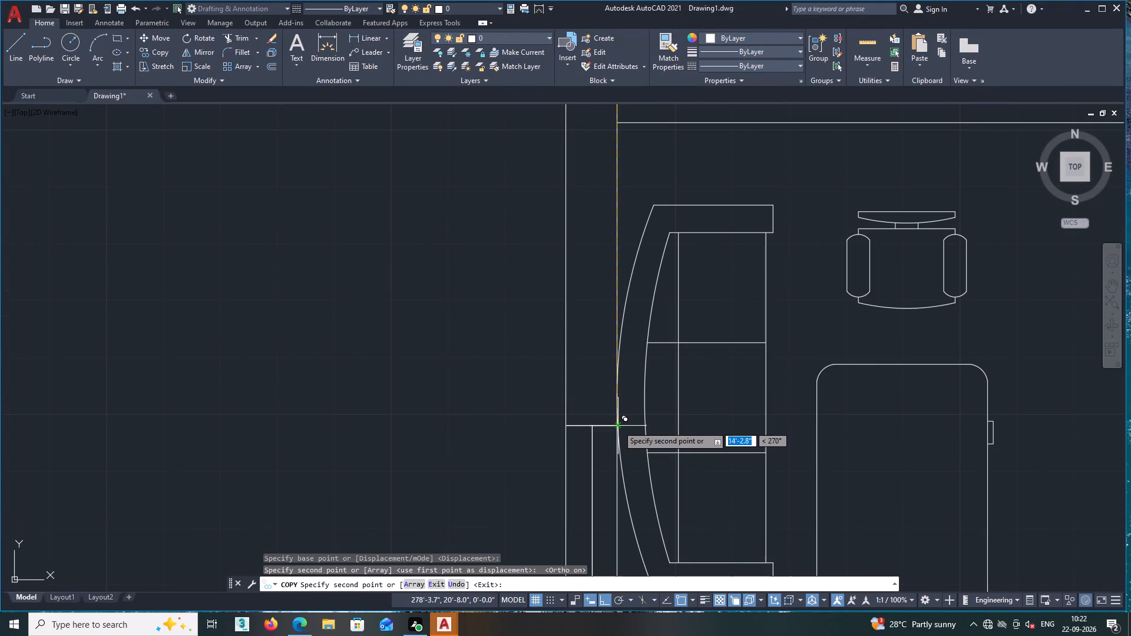
# Place another window copy in the west wall beside the staircase, its upper end level with the stairwell's north wall face.
pyautogui.scroll(-2, 616, 457)
pyautogui.moveTo(617, 470); pyautogui.dragTo(659, 312, button='middle')
pyautogui.moveTo(644, 435); pyautogui.dragTo(654, 322, button='middle')
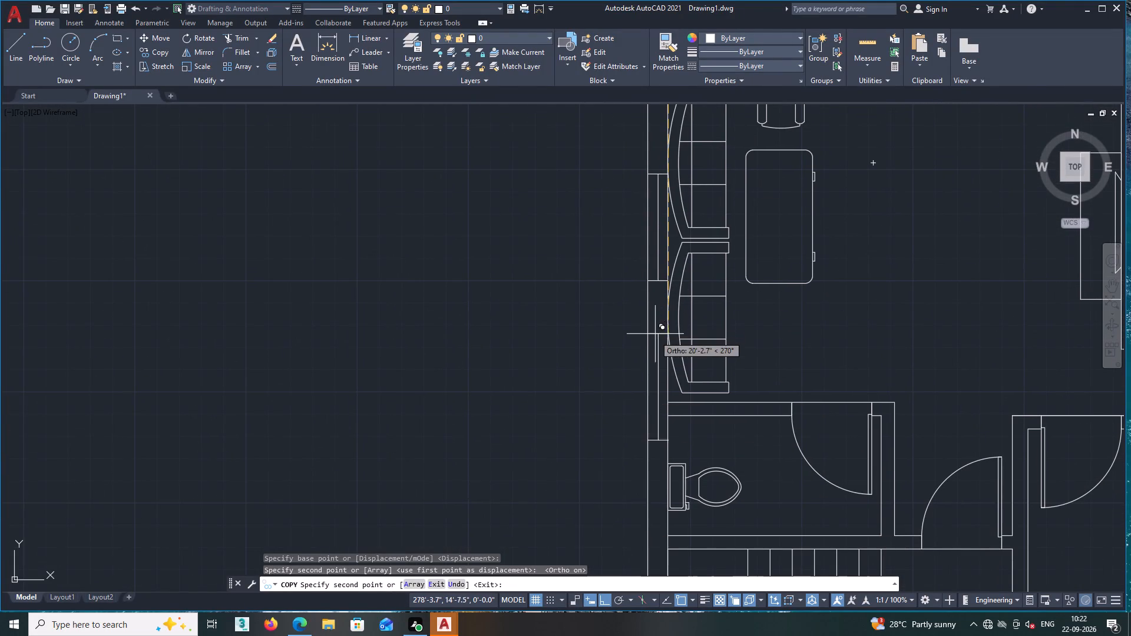
pyautogui.moveTo(674, 466); pyautogui.dragTo(679, 440, button='middle')
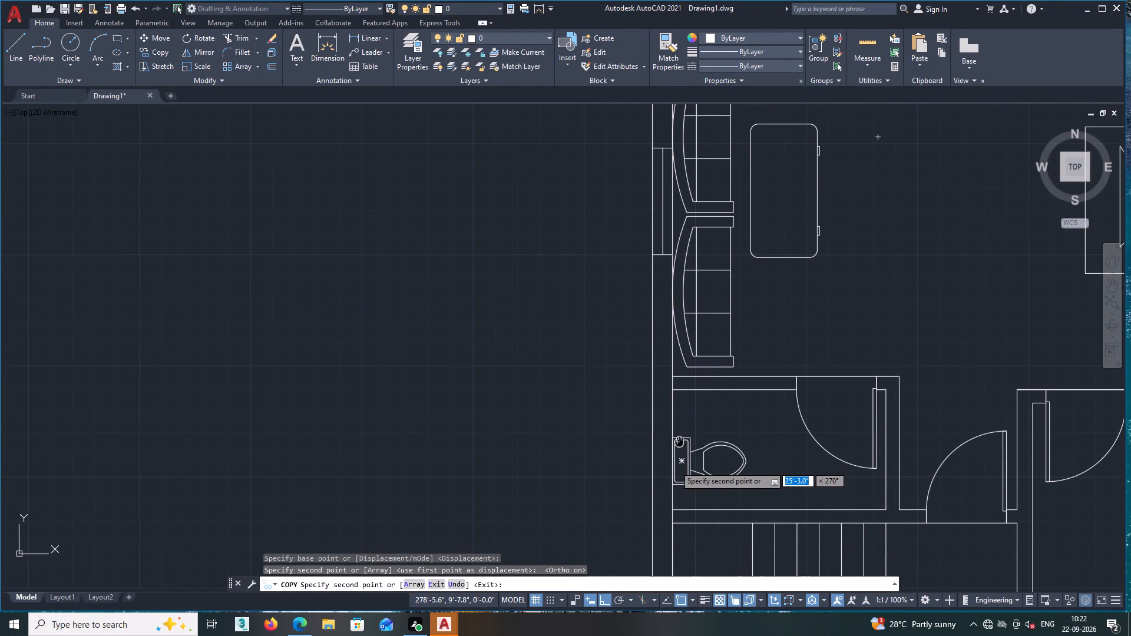
pyautogui.moveTo(679, 440); pyautogui.dragTo(678, 434, button='middle')
pyautogui.moveTo(668, 481); pyautogui.dragTo(679, 410, button='middle')
pyautogui.moveTo(678, 456); pyautogui.dragTo(684, 406, button='middle')
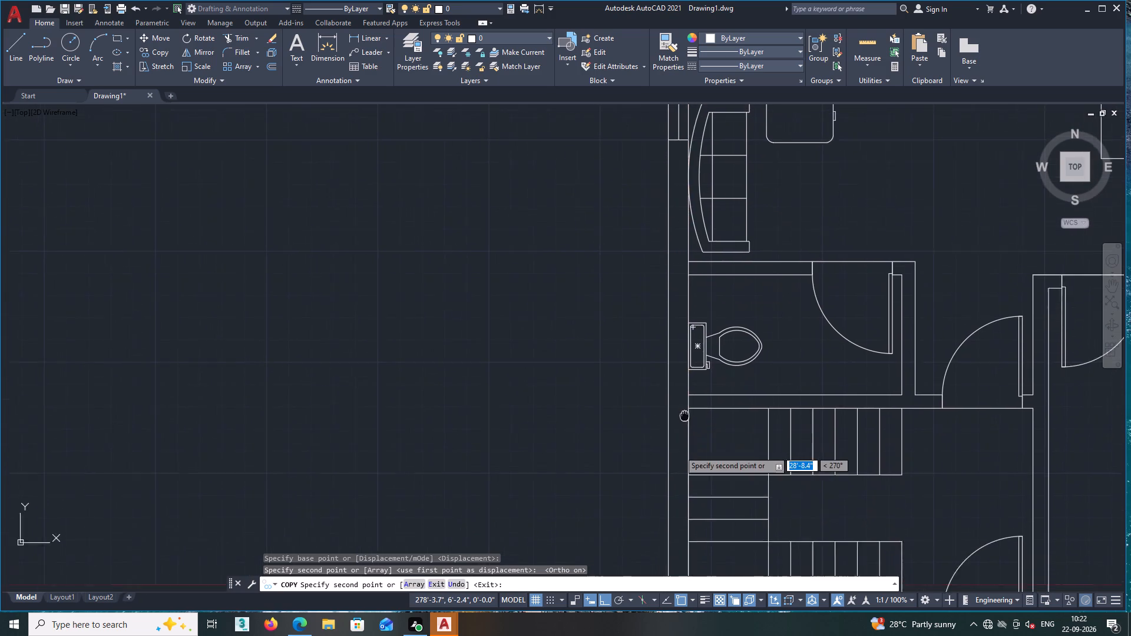
pyautogui.moveTo(684, 406); pyautogui.dragTo(692, 346, button='middle')
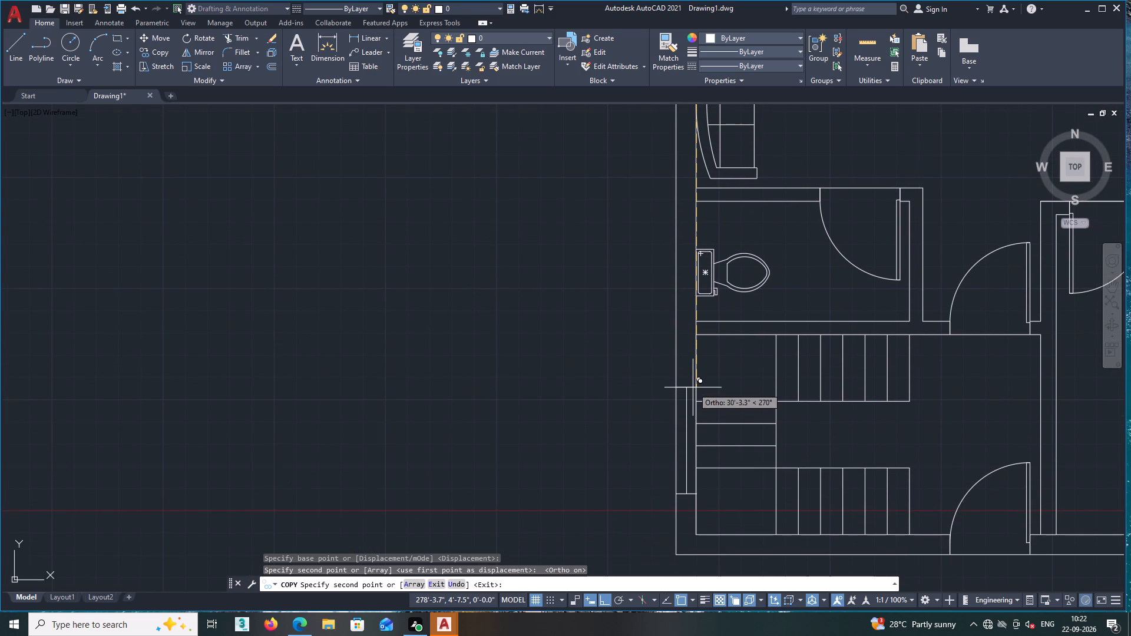
pyautogui.scroll(-2, 693, 387)
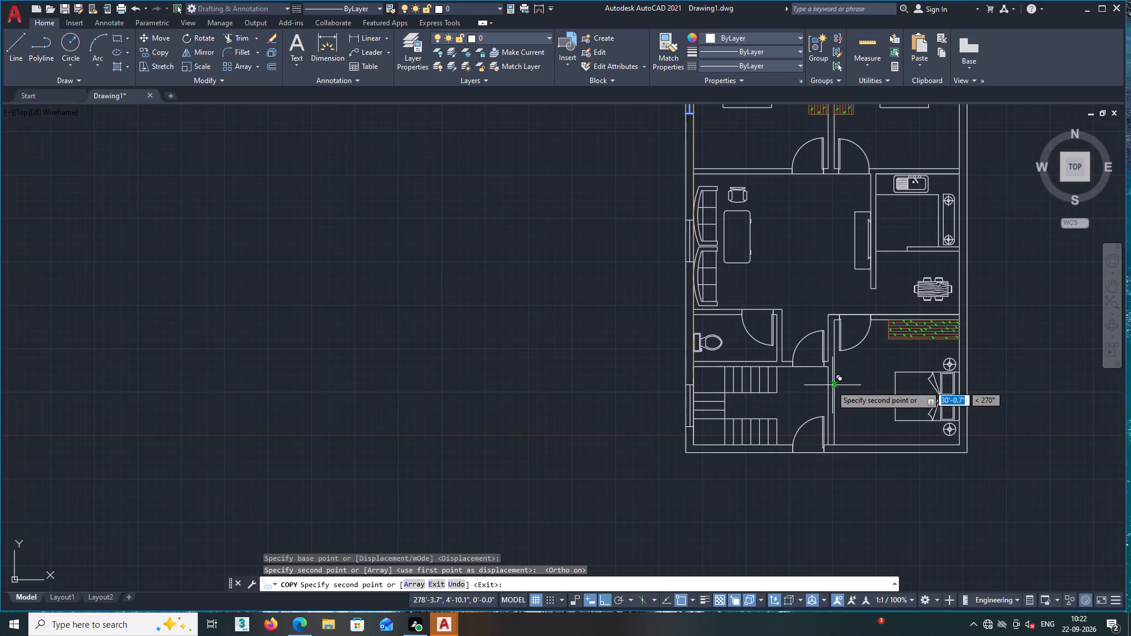
pyautogui.scroll(2, 696, 375)
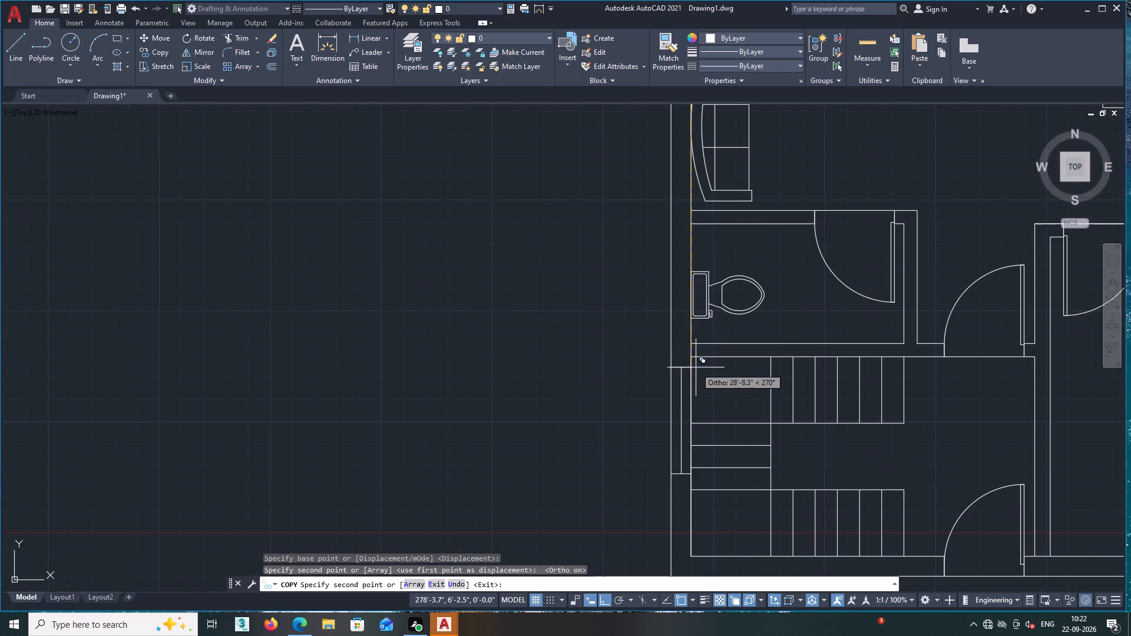
pyautogui.click(691, 357)
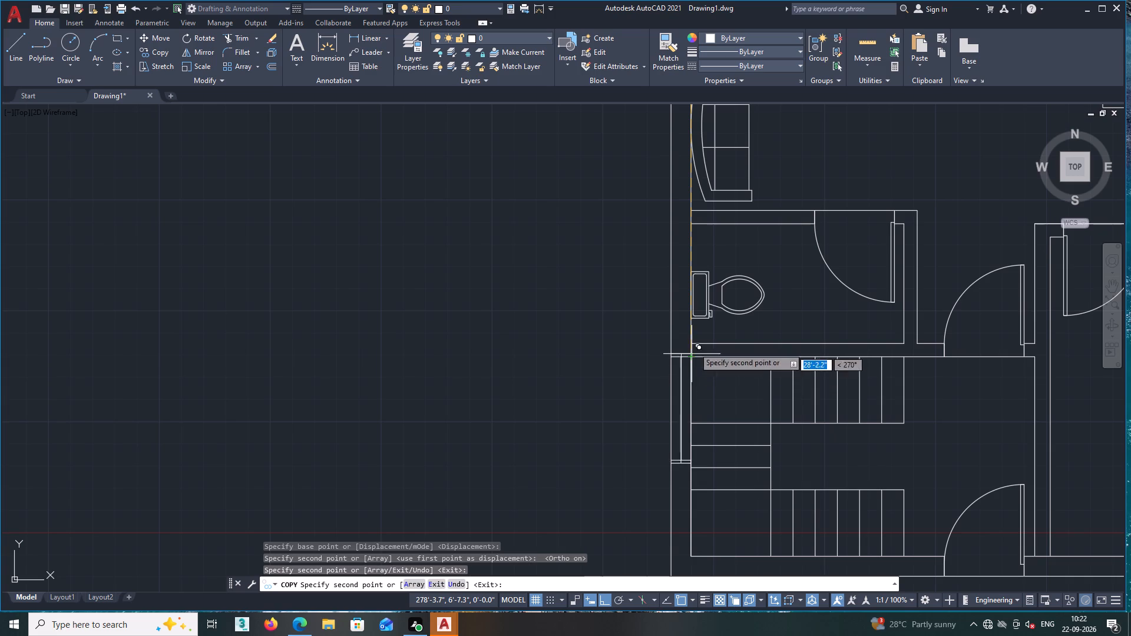
# Place a third window copy about 25'-1" south of the original, its upper end level with the toilet tank's north edge.
pyautogui.moveTo(697, 306); pyautogui.dragTo(702, 459, button='middle')
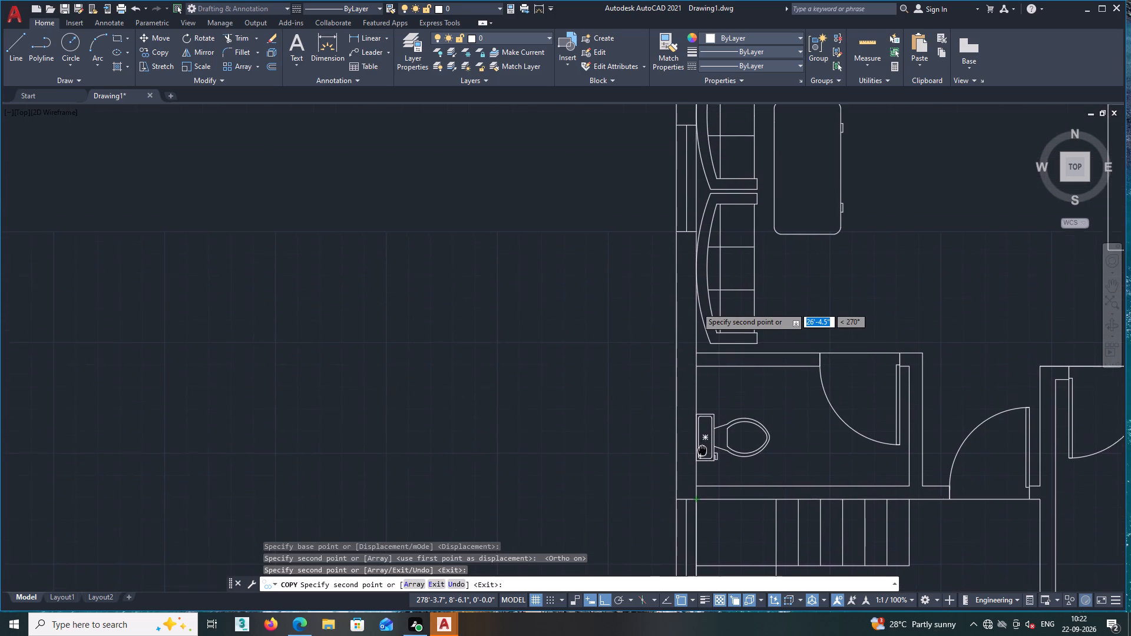
pyautogui.moveTo(702, 459); pyautogui.dragTo(709, 572, button='middle')
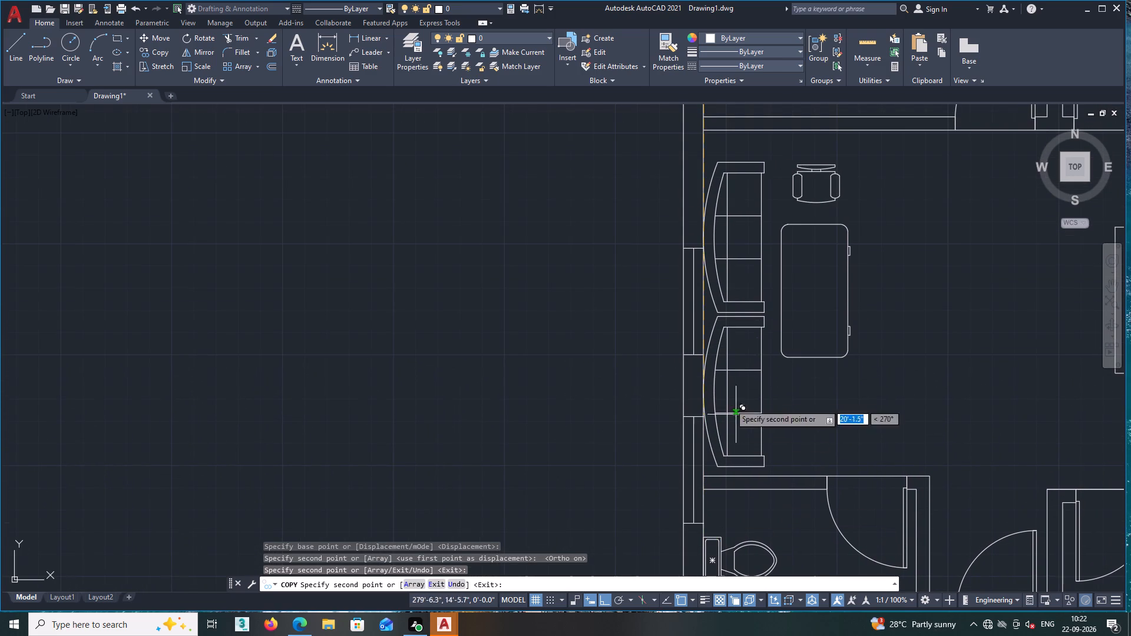
pyautogui.moveTo(709, 523); pyautogui.dragTo(713, 390, button='middle')
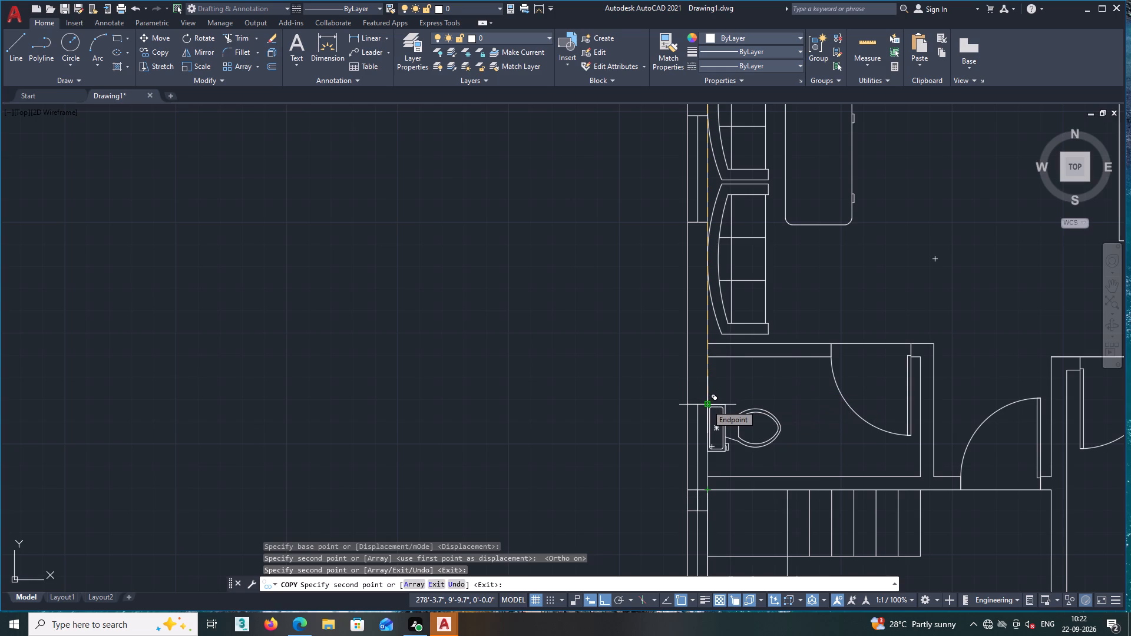
pyautogui.click(707, 405)
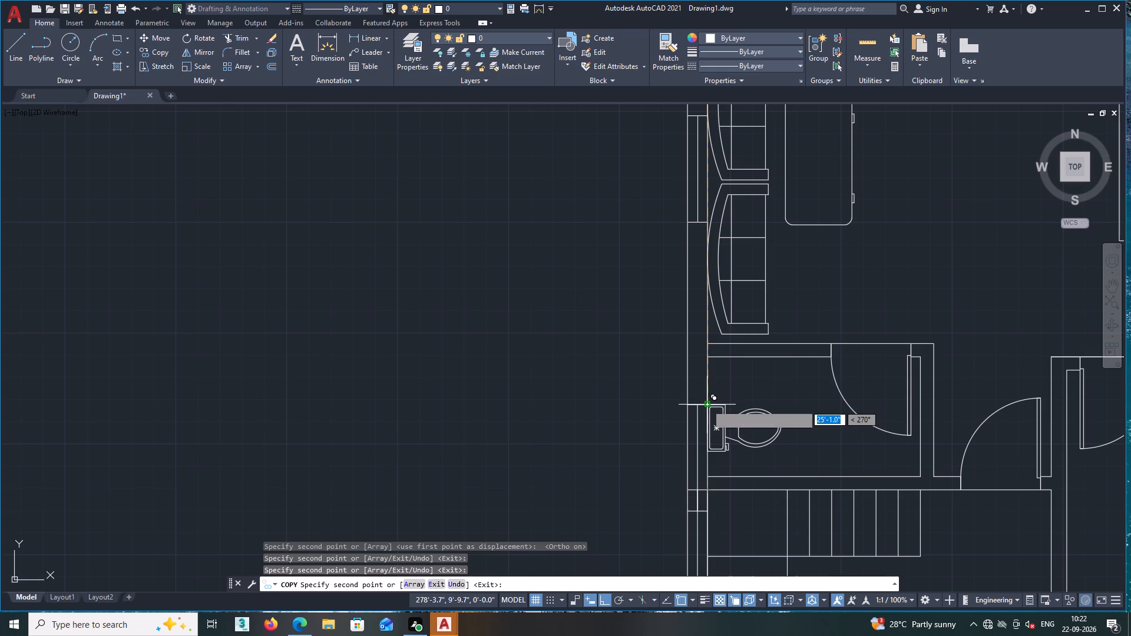
pyautogui.press('Escape')
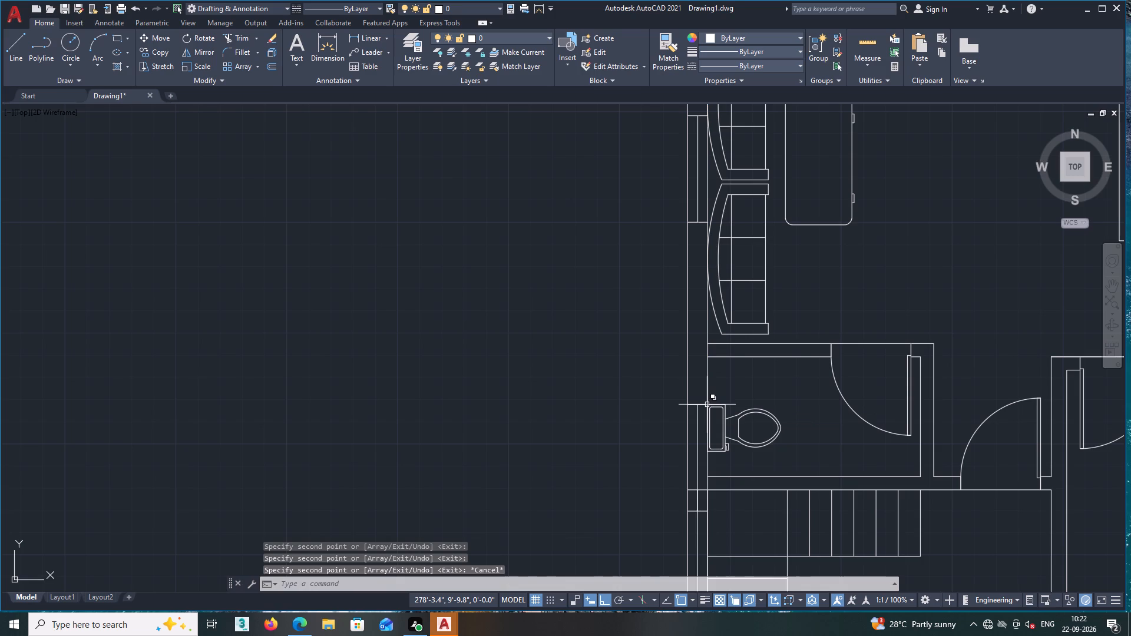
# Draw a line about 9" long across the west wall, level with the toilet tank's south edge.
pyautogui.click(21, 38)
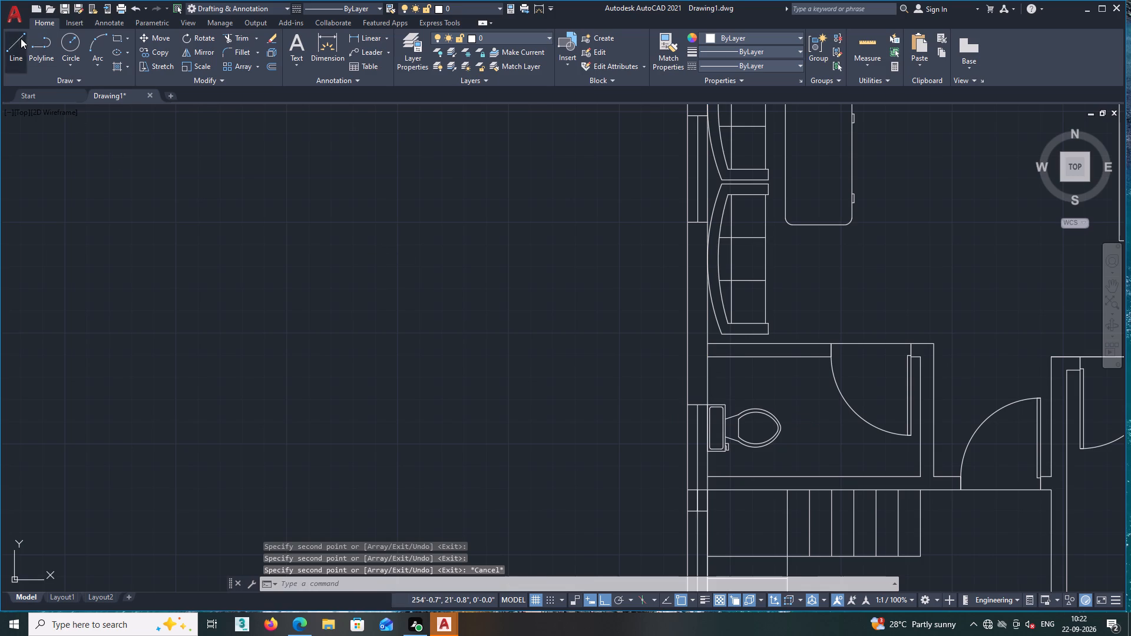
pyautogui.scroll(4, 696, 456)
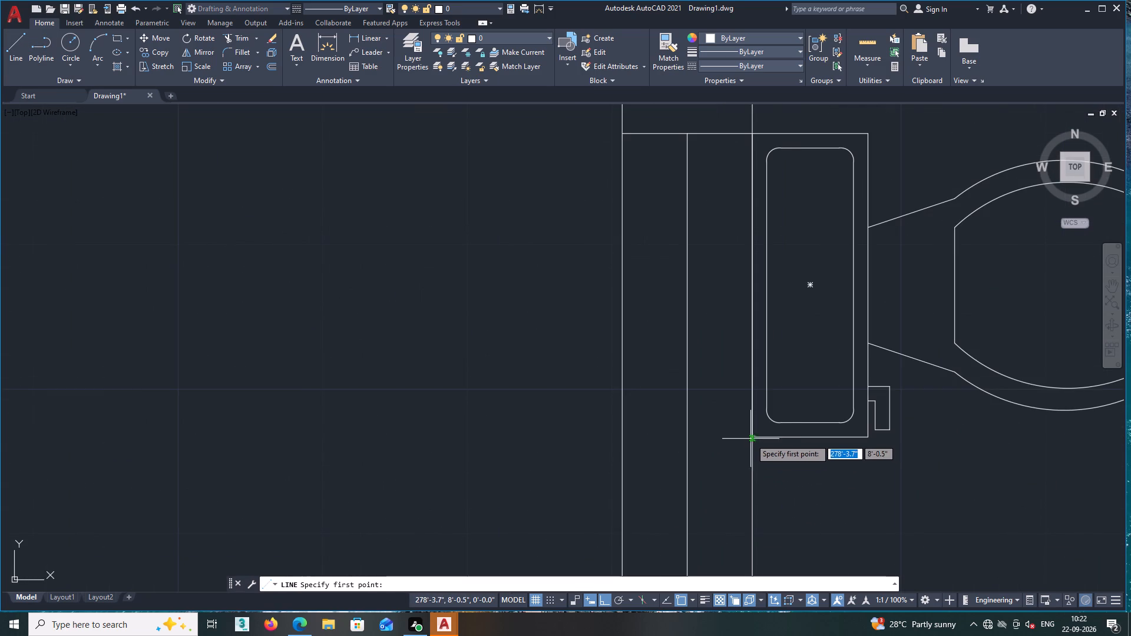
pyautogui.click(753, 438)
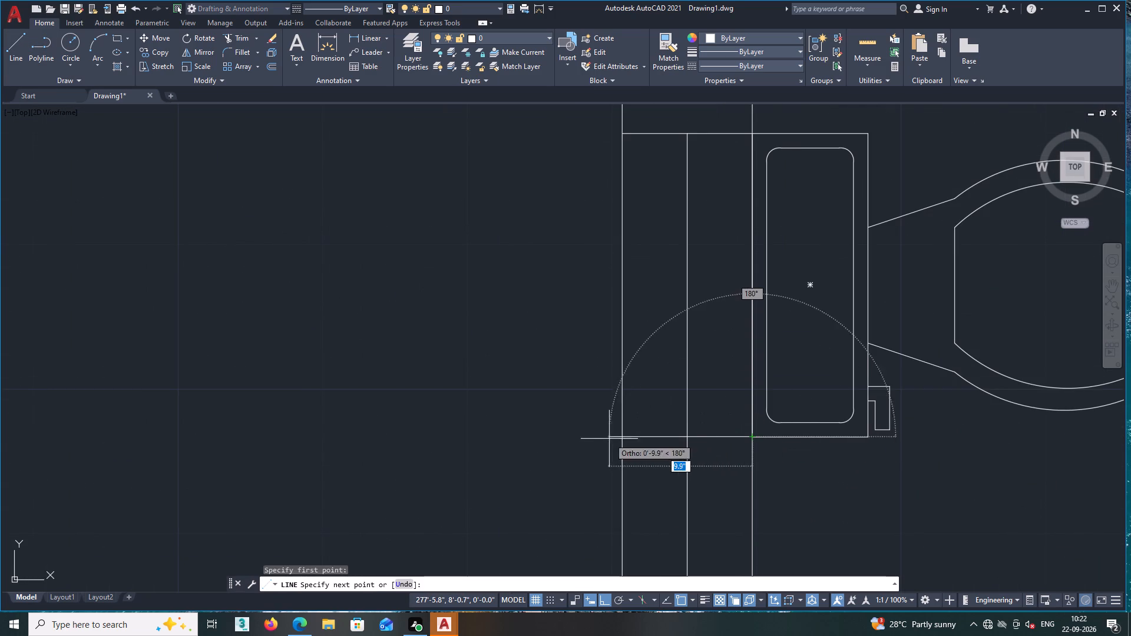
pyautogui.click(624, 435)
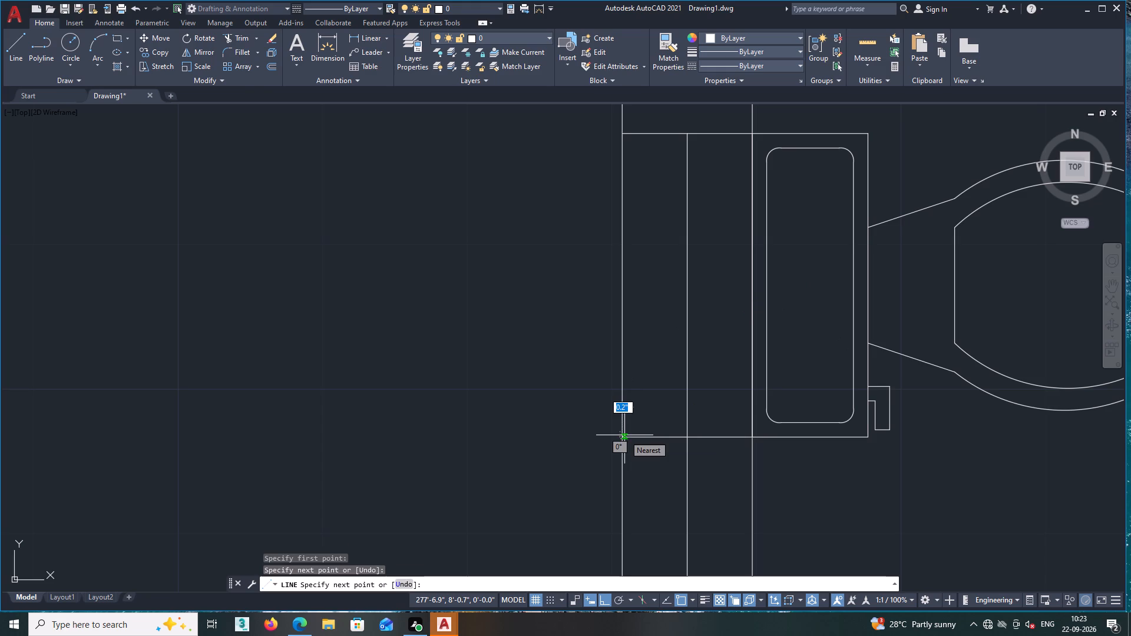
pyautogui.press('Escape')
# Trim the windows' centre line south of the new toilet window line, down to the toilet window copy's original lower end line.
pyautogui.write('tr')
pyautogui.press('Return')
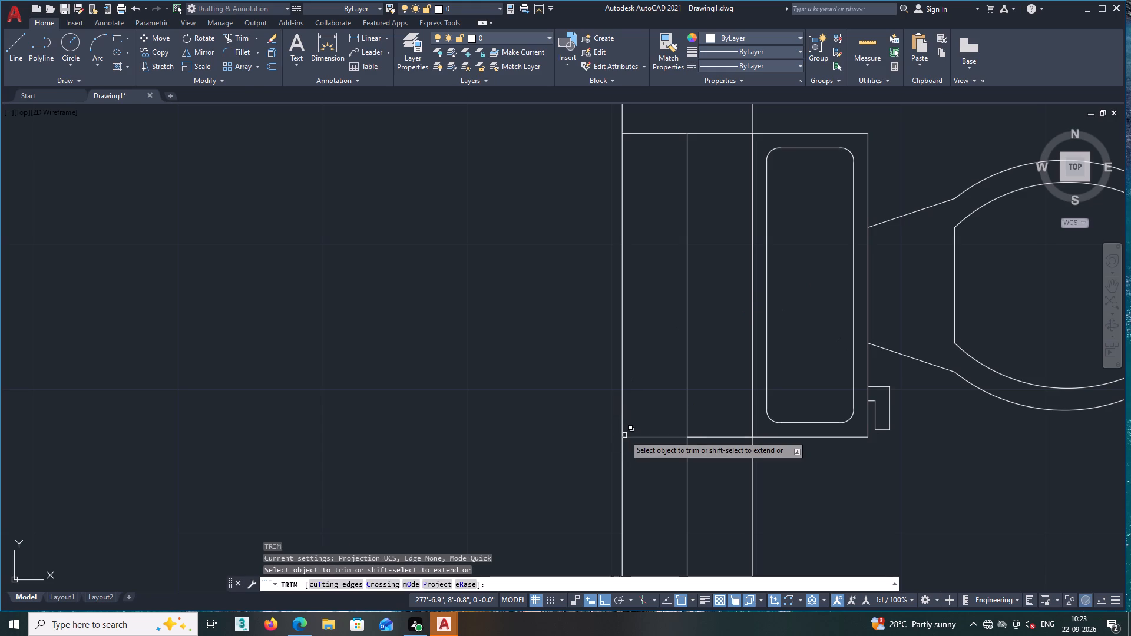
pyautogui.moveTo(741, 500); pyautogui.dragTo(759, 469, button='middle')
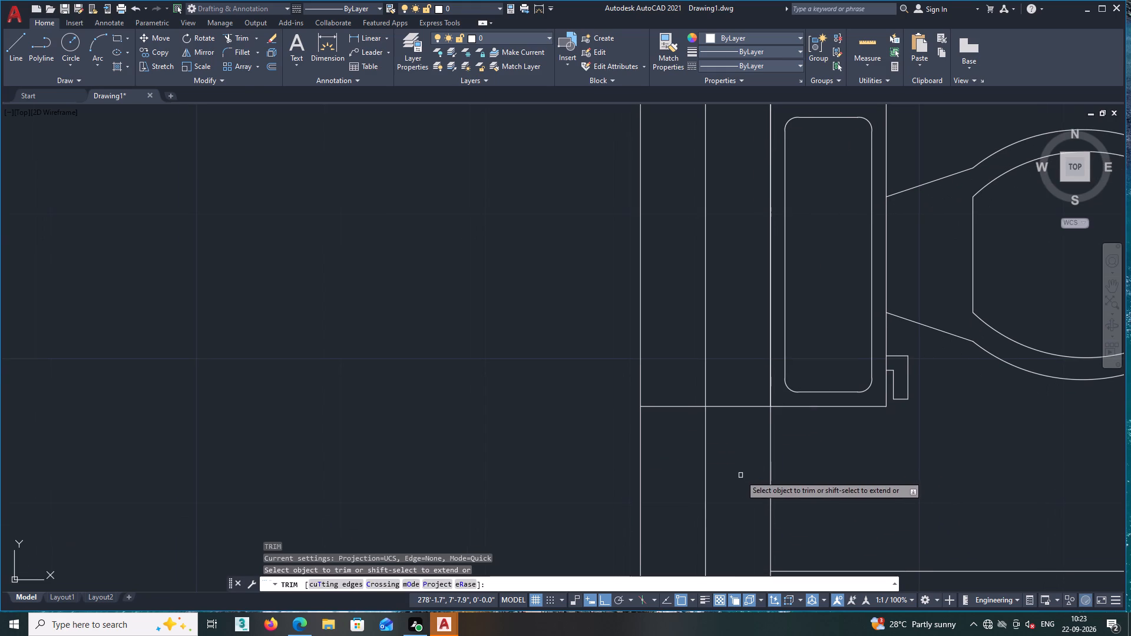
pyautogui.click(740, 475)
pyautogui.click(690, 499)
pyautogui.scroll(-3, 700, 496)
pyautogui.moveTo(703, 498); pyautogui.dragTo(727, 396, button='middle')
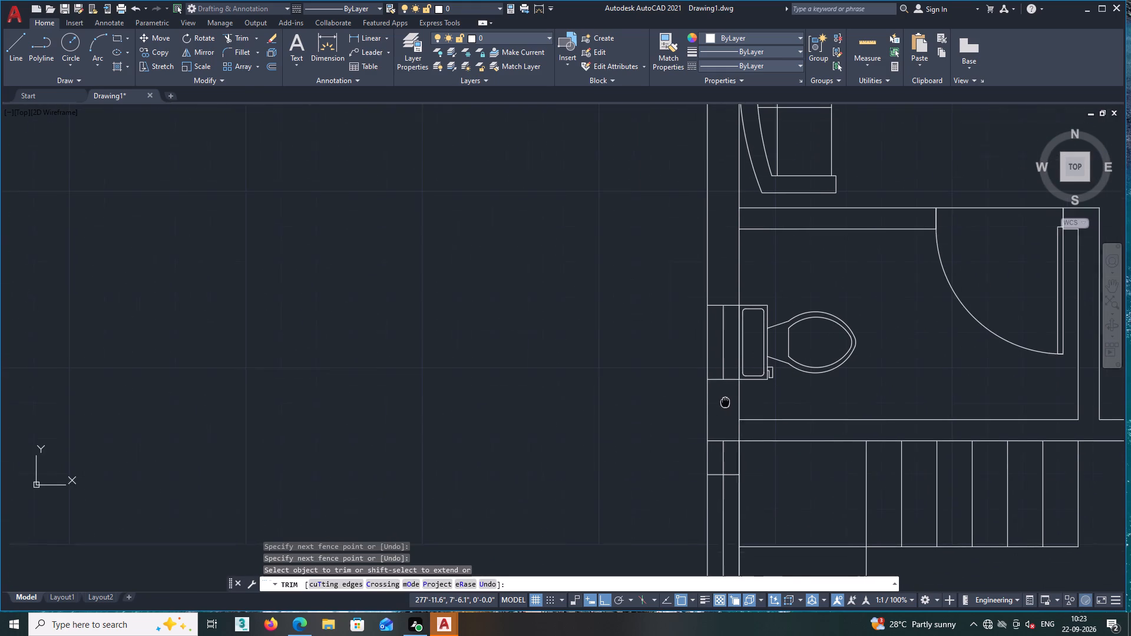
pyautogui.moveTo(727, 396); pyautogui.dragTo(732, 387, button='middle')
pyautogui.click(729, 440)
pyautogui.moveTo(730, 426); pyautogui.dragTo(727, 349, button='middle')
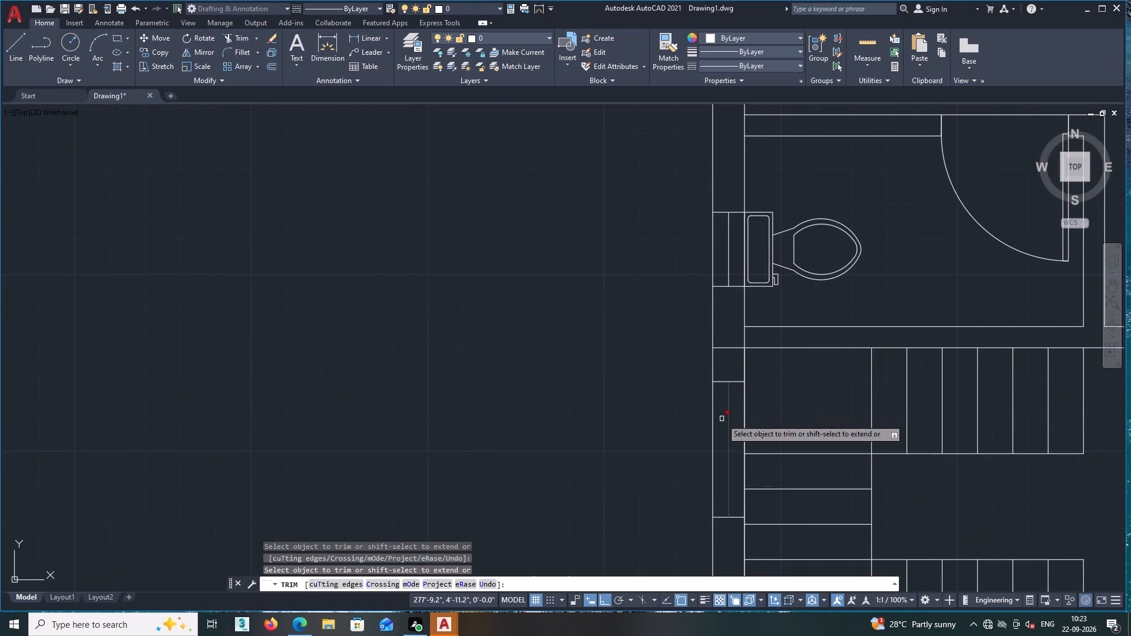
pyautogui.moveTo(655, 492); pyautogui.dragTo(669, 446, button='middle')
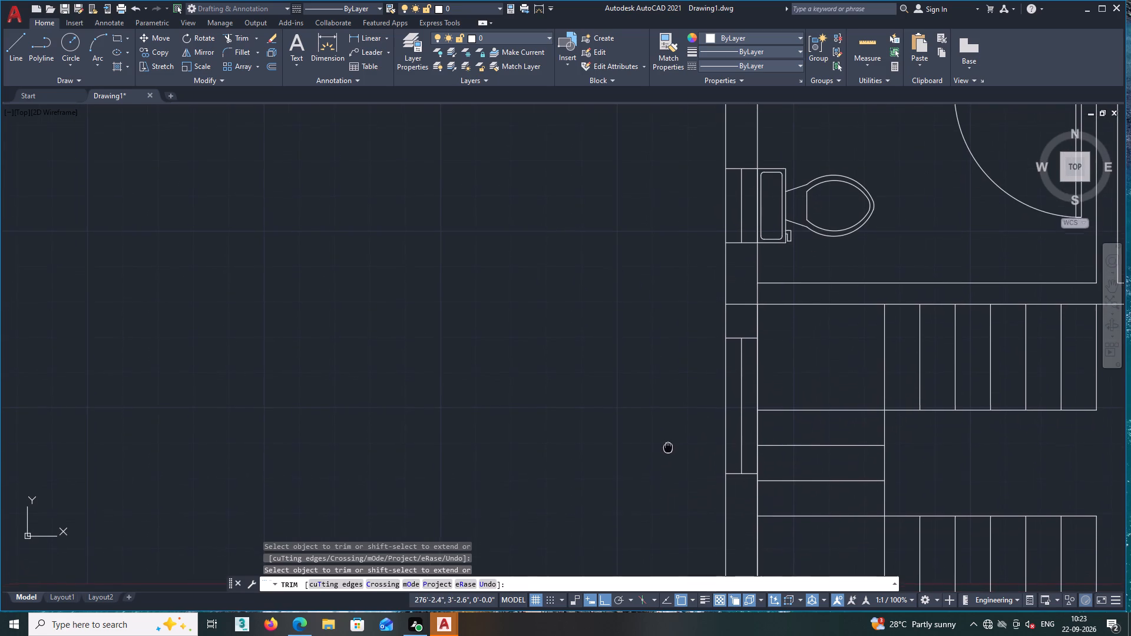
# Trim away the north and south end lines of the staircase window in the west wall, keeping its centre line.
pyautogui.moveTo(669, 446); pyautogui.dragTo(671, 428, button='middle')
pyautogui.scroll(-1, 667, 439)
pyautogui.moveTo(660, 454); pyautogui.dragTo(658, 458, button='middle')
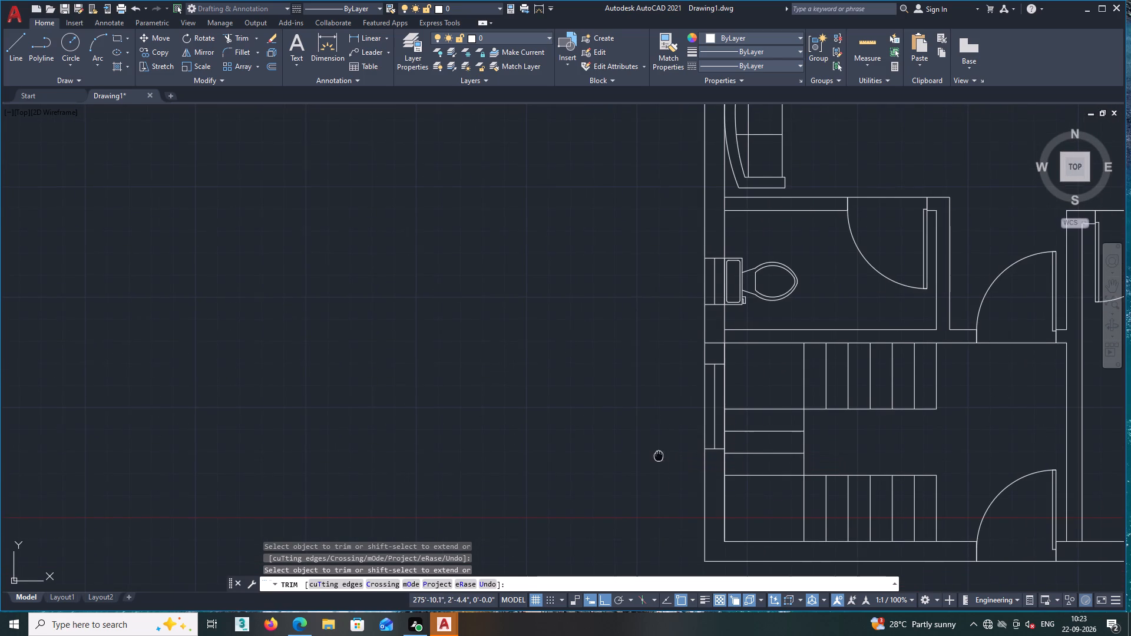
pyautogui.moveTo(658, 458); pyautogui.dragTo(639, 488, button='middle')
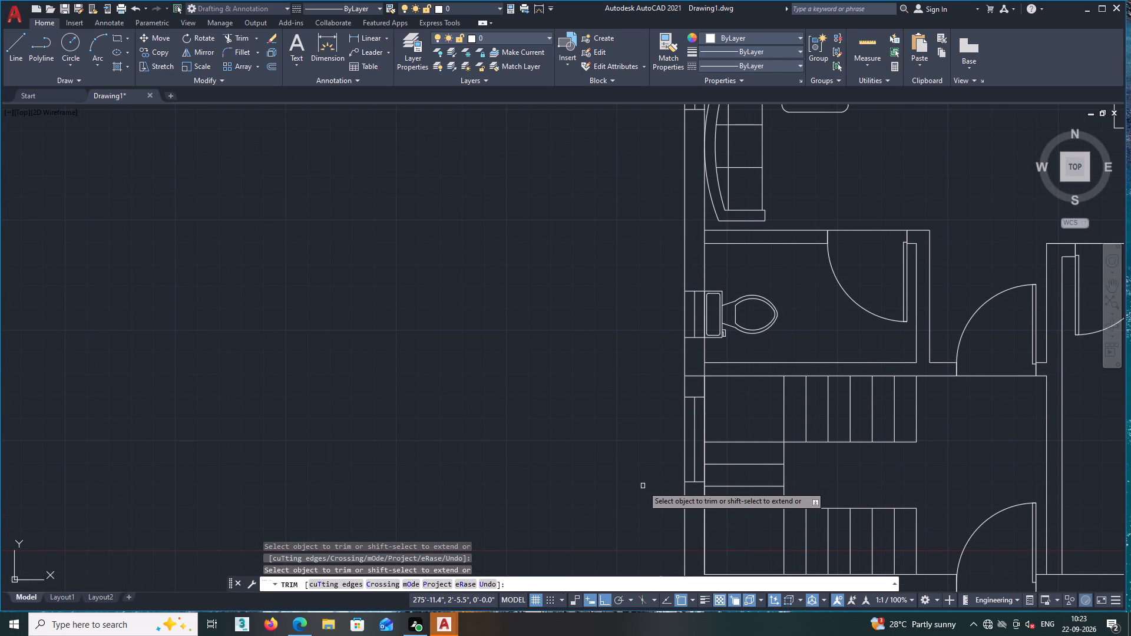
pyautogui.click(700, 397)
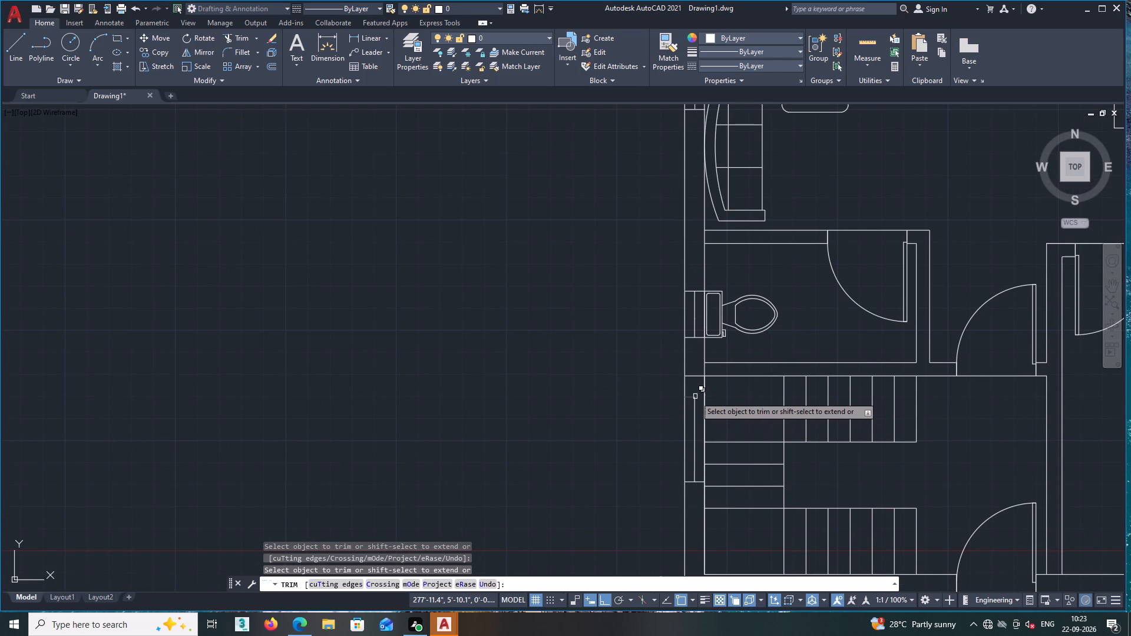
pyautogui.click(690, 400)
pyautogui.click(690, 395)
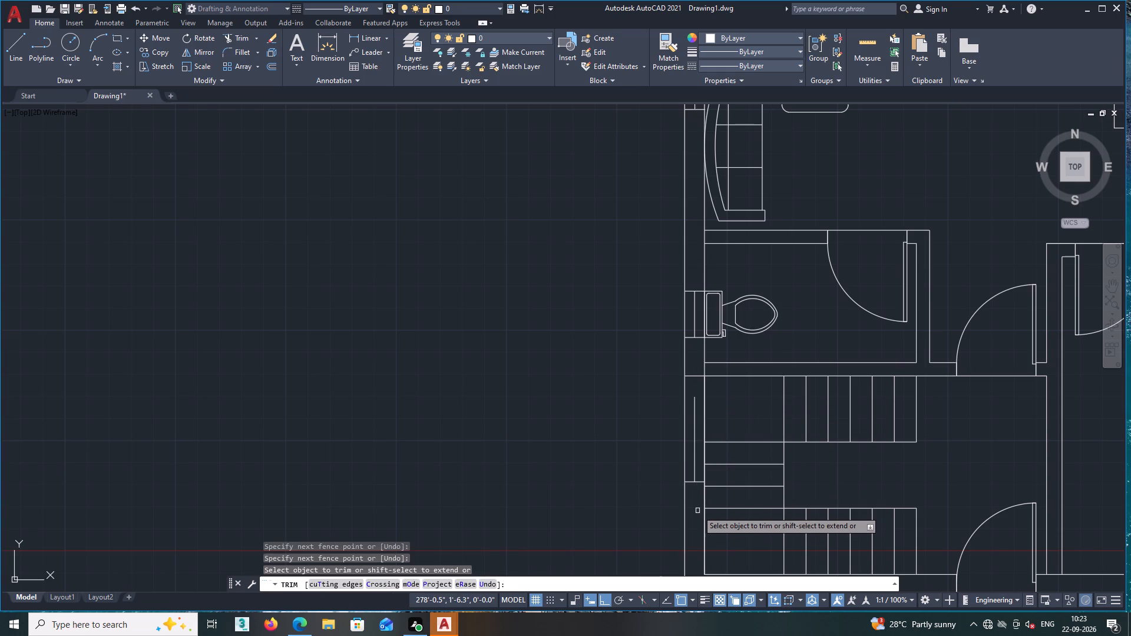
pyautogui.scroll(1, 700, 489)
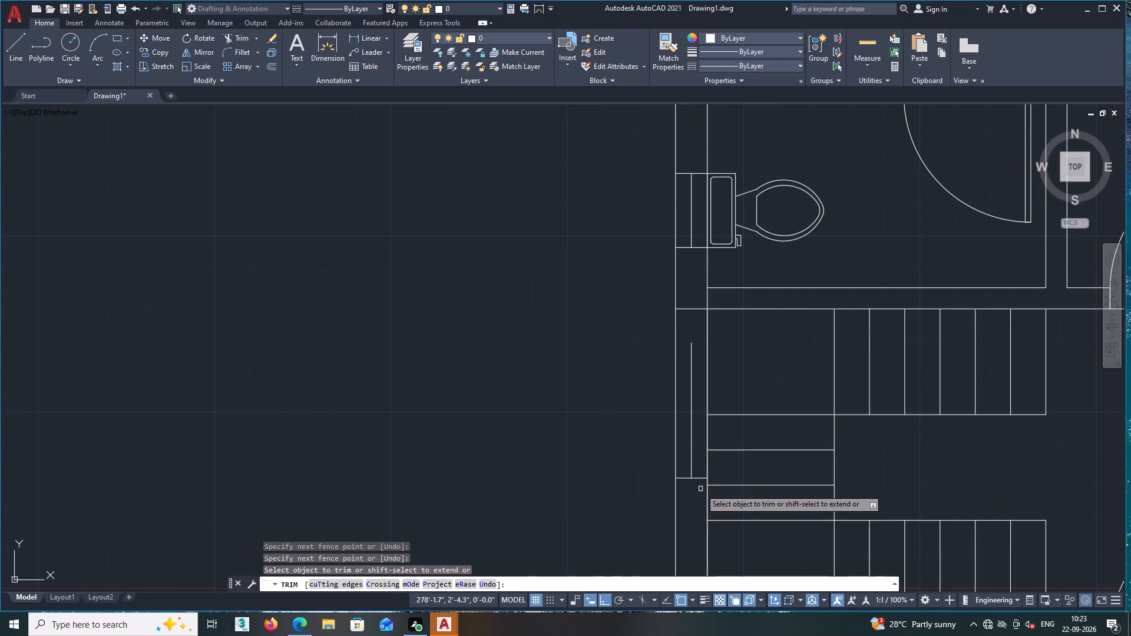
pyautogui.moveTo(693, 491); pyautogui.dragTo(661, 534, button='middle')
pyautogui.click(666, 522)
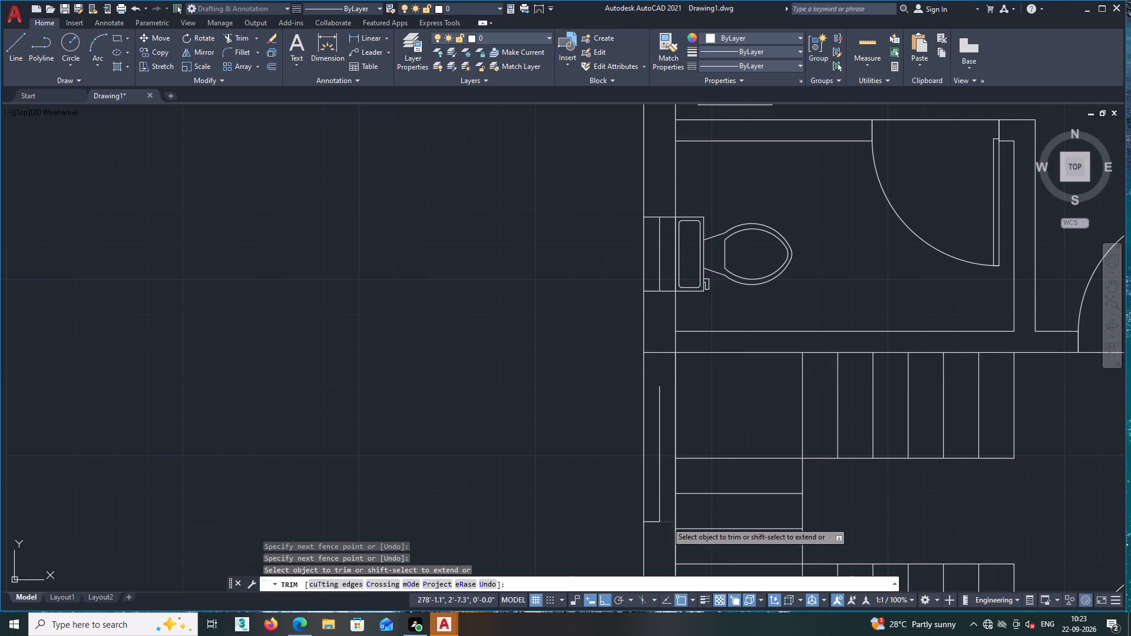
pyautogui.click(652, 522)
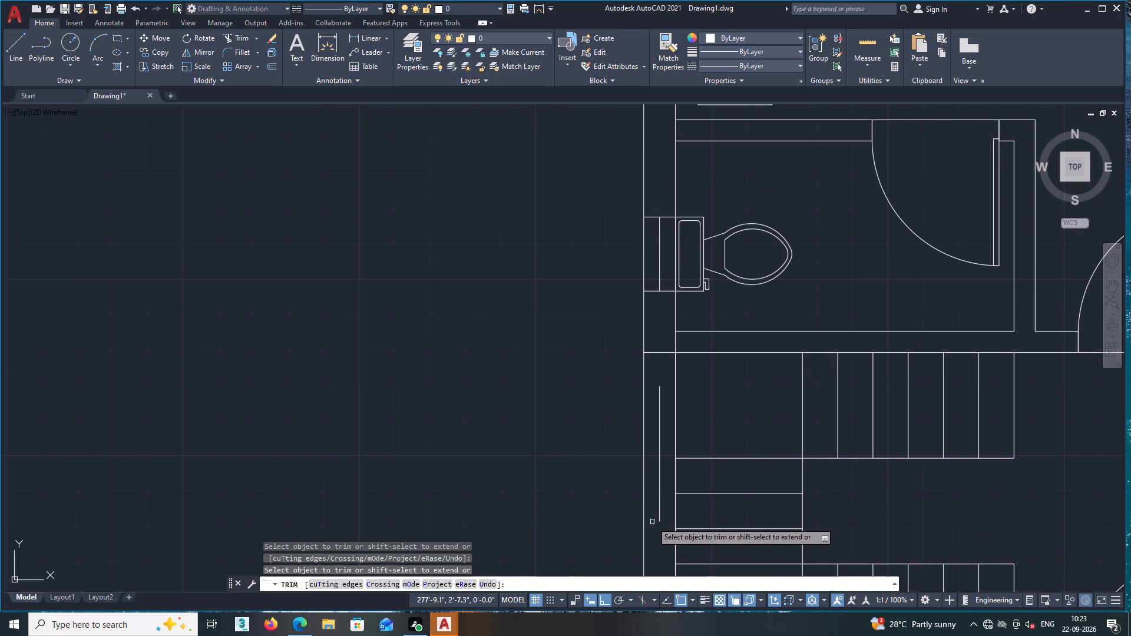
pyautogui.press('space')
# Extend the staircase window's centre line north to the stairwell's north wall line.
pyautogui.write('ex')
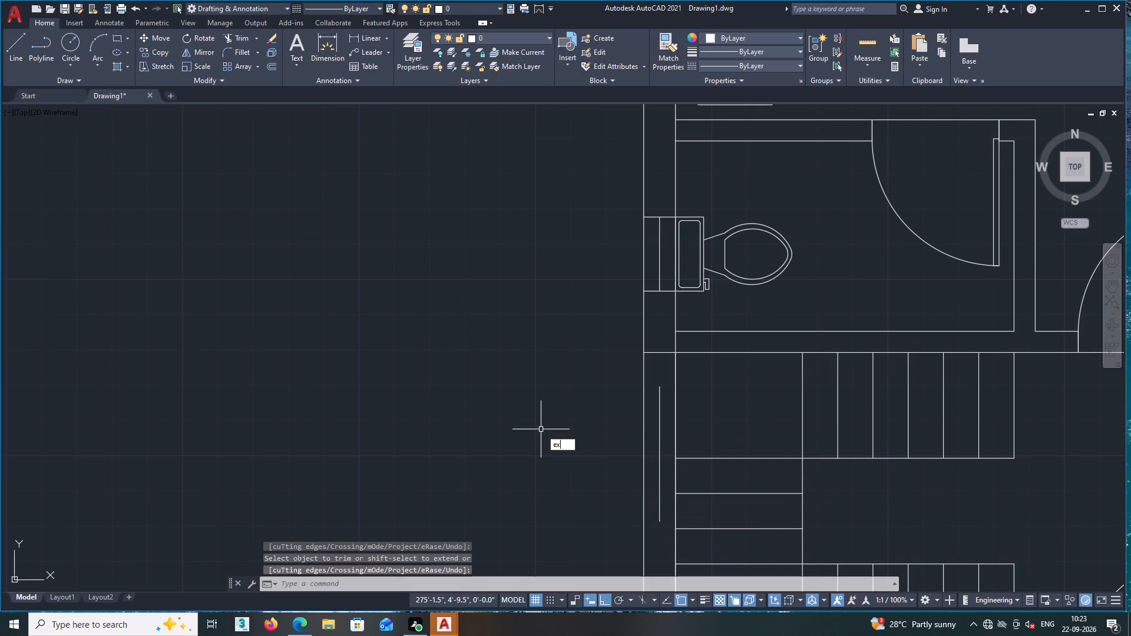
pyautogui.press('Return')
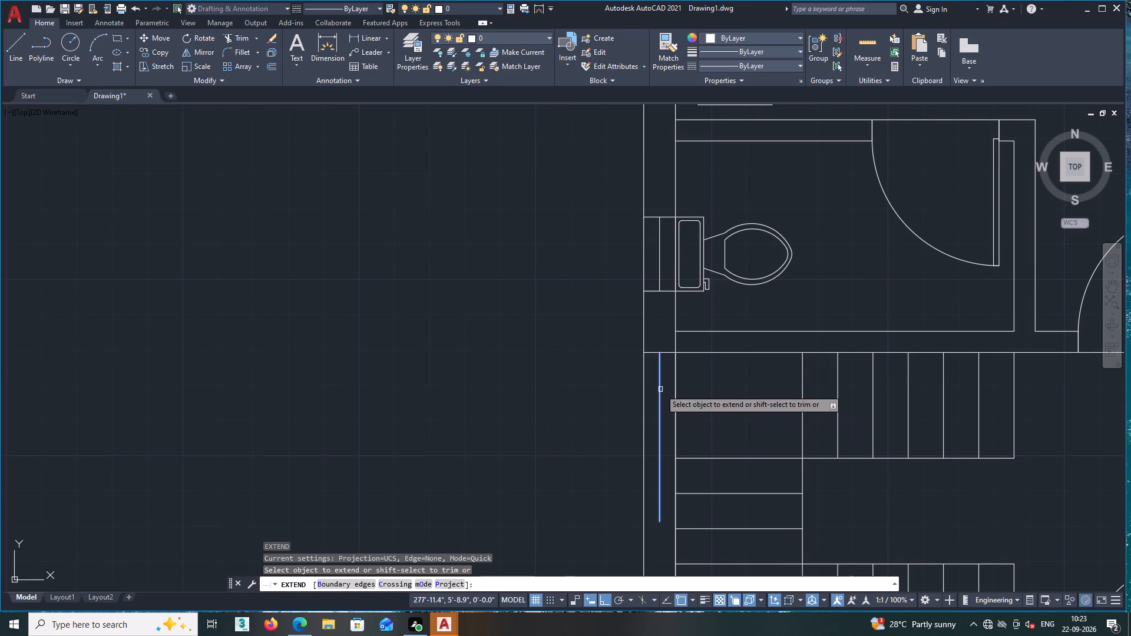
pyautogui.click(660, 389)
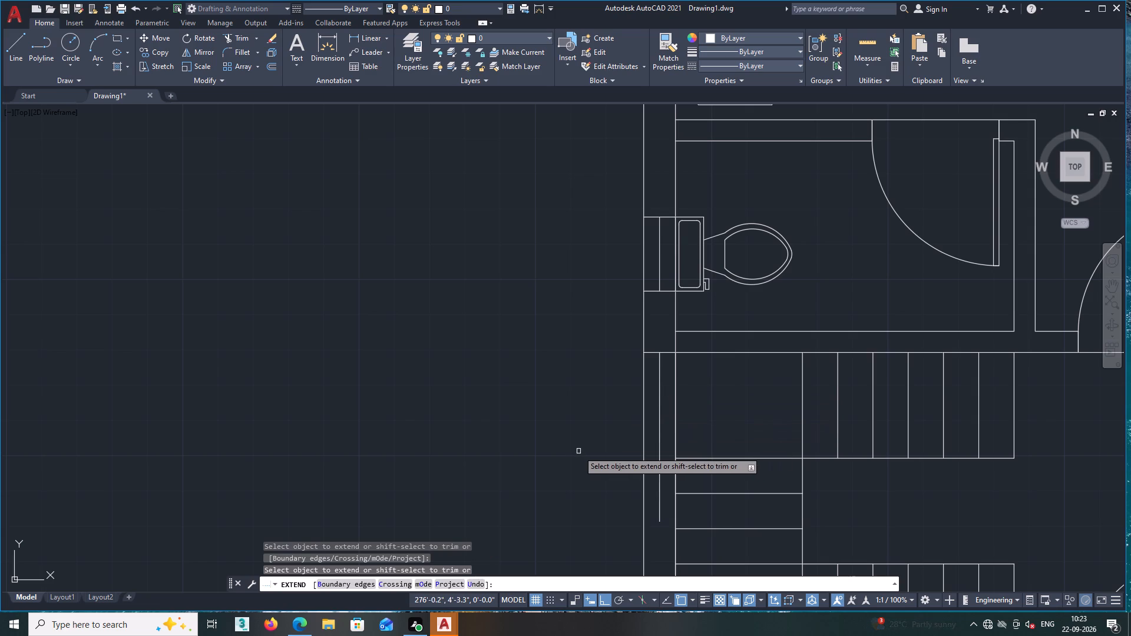
pyautogui.press('space')
# Draw a line about 9" long across the west wall, just south of the level of the north stair flight's south edge.
pyautogui.moveTo(578, 451); pyautogui.dragTo(613, 439, button='middle')
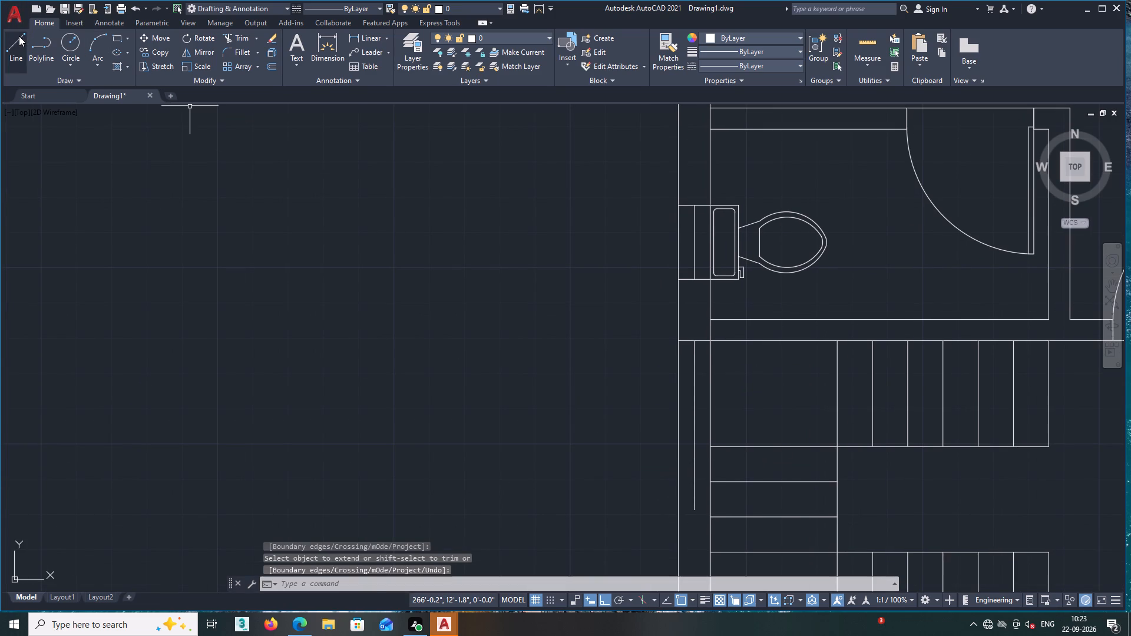
pyautogui.click(19, 36)
pyautogui.moveTo(701, 456); pyautogui.dragTo(681, 463, button='middle')
pyautogui.scroll(2, 691, 472)
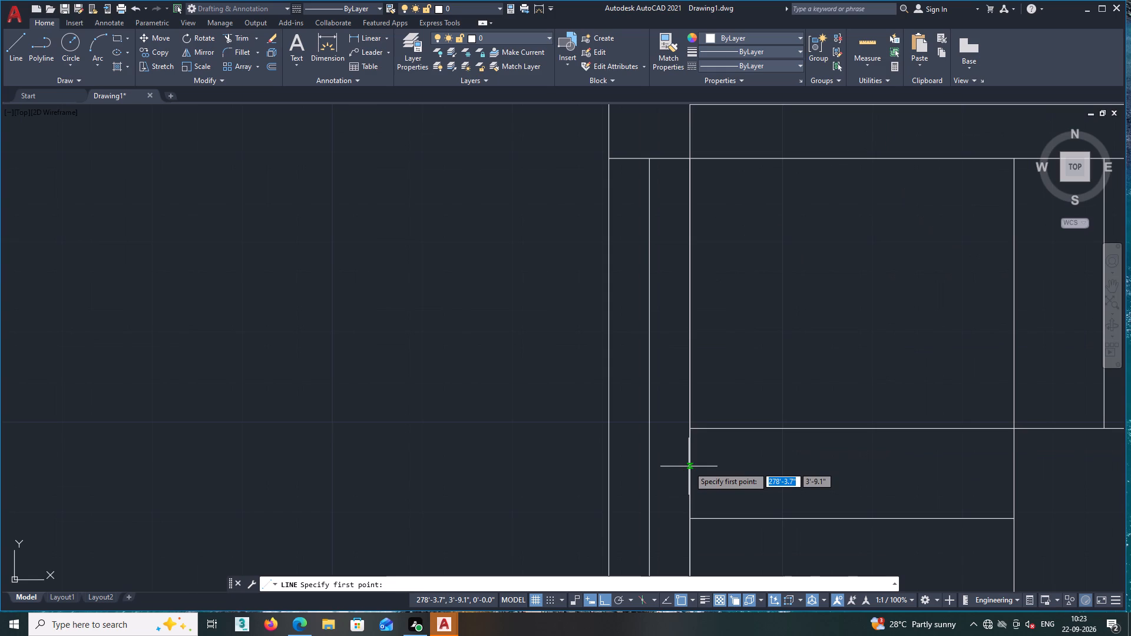
pyautogui.click(689, 466)
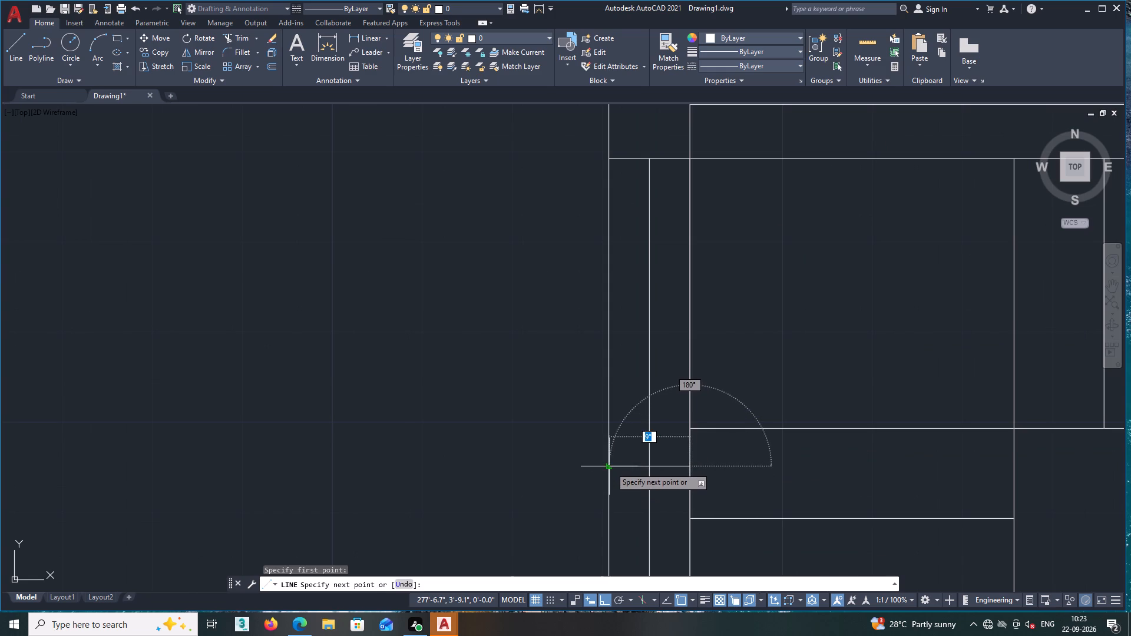
pyautogui.click(610, 466)
pyautogui.press('space')
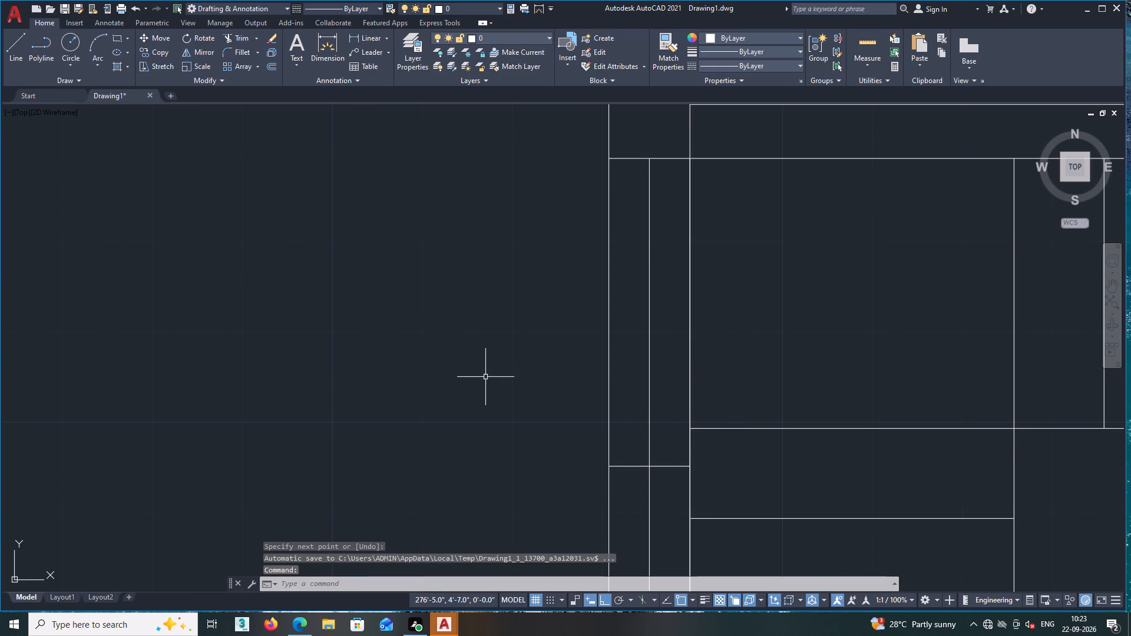
# Trim the staircase window's centre line south of the new end line.
pyautogui.write('tr')
pyautogui.press('Return')
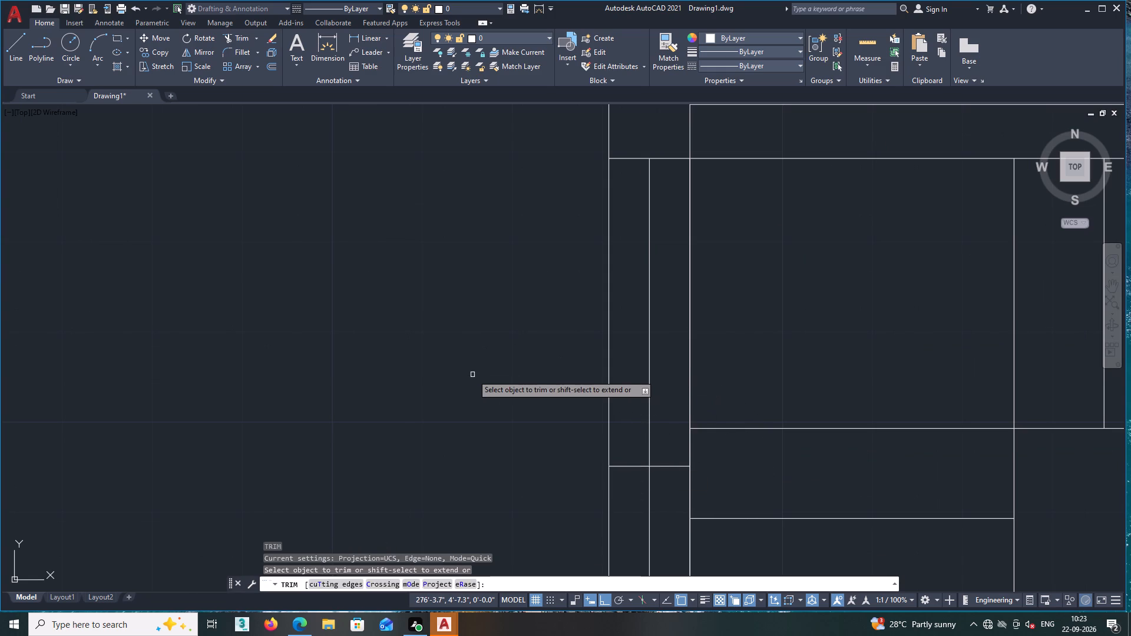
pyautogui.click(649, 508)
# Draw a vertical line about 6'-1" long from inside the southeast bedroom to the south wall's outer face, aligned with its door opening's east edge.
pyautogui.scroll(-2, 649, 508)
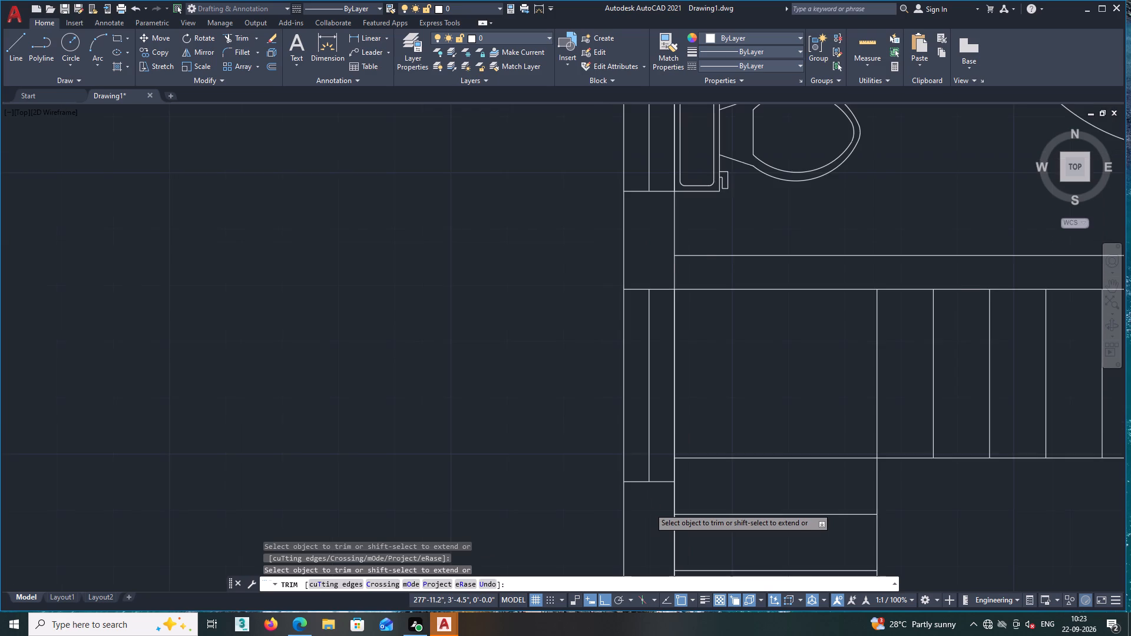
pyautogui.moveTo(649, 508); pyautogui.dragTo(597, 515, button='middle')
pyautogui.scroll(-1, 604, 515)
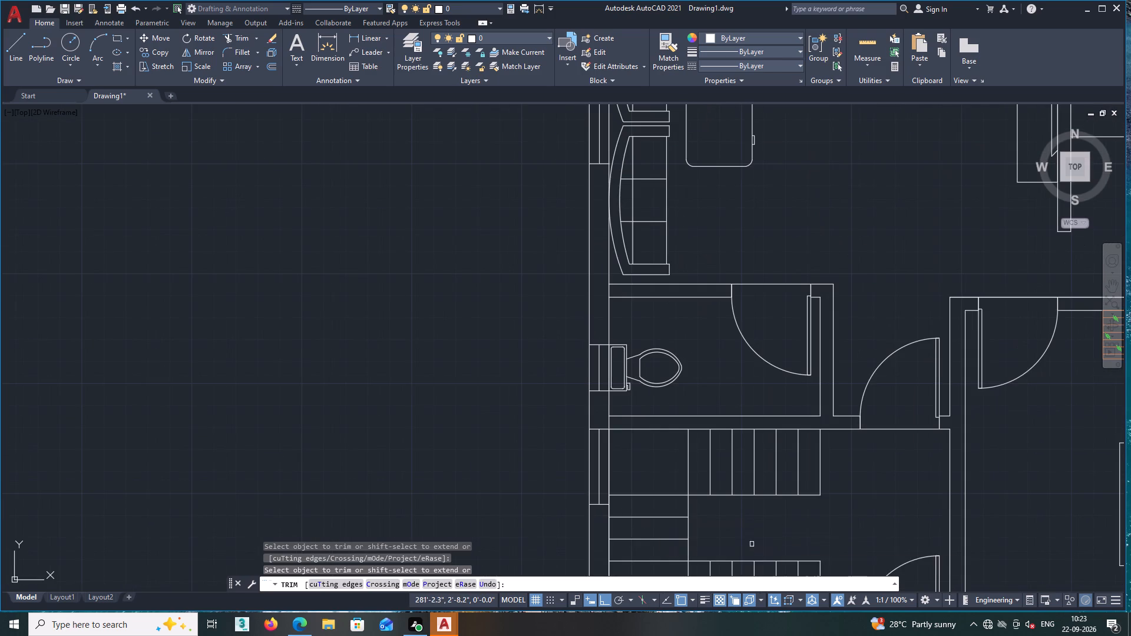
pyautogui.moveTo(767, 542); pyautogui.dragTo(747, 496, button='middle')
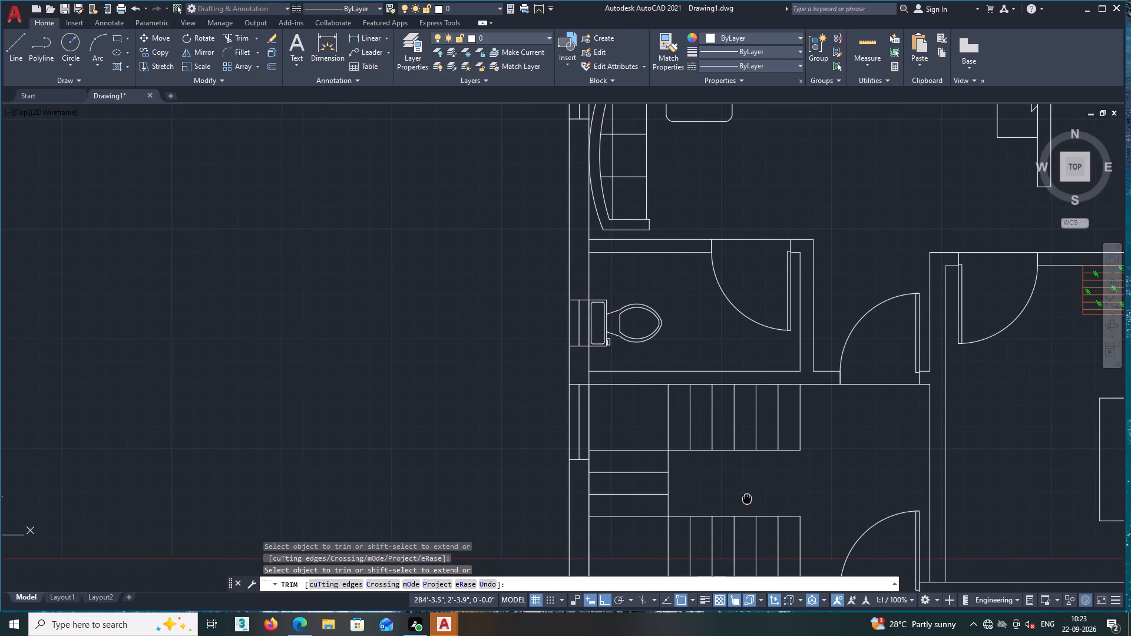
pyautogui.moveTo(747, 496); pyautogui.dragTo(737, 468, button='middle')
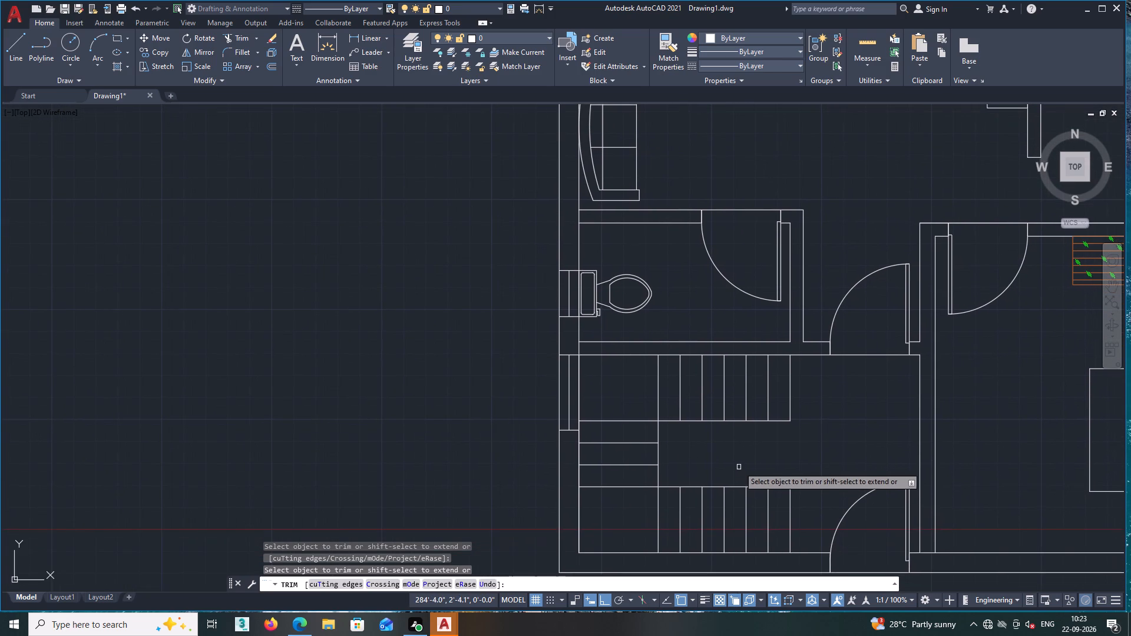
pyautogui.moveTo(739, 466); pyautogui.dragTo(695, 464, button='middle')
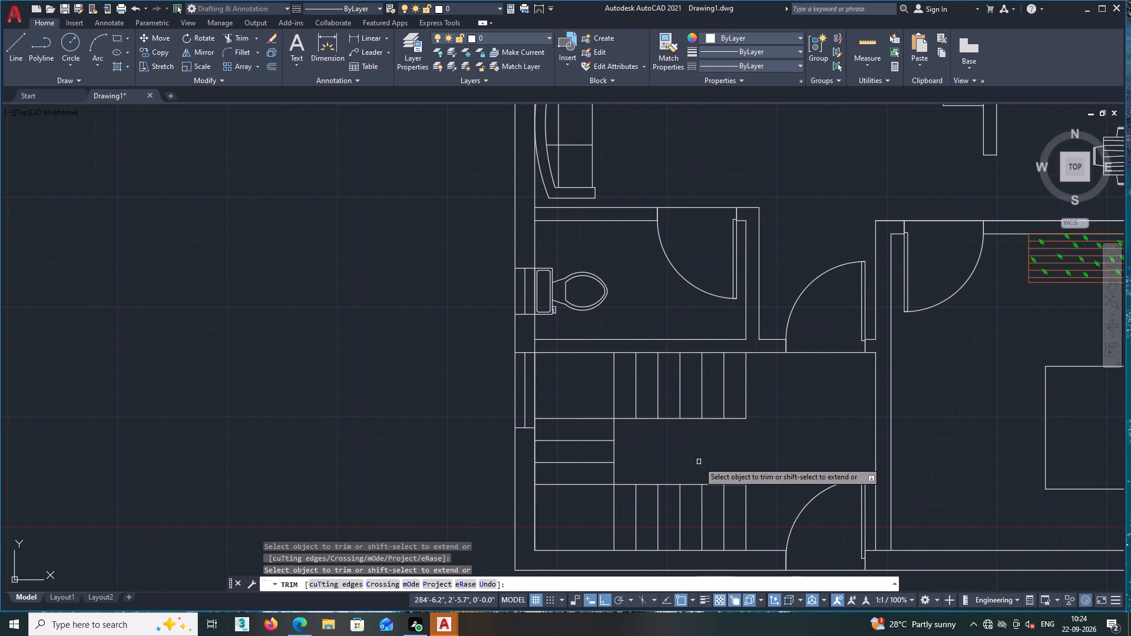
pyautogui.scroll(-2, 702, 462)
pyautogui.moveTo(735, 447); pyautogui.dragTo(715, 466, button='middle')
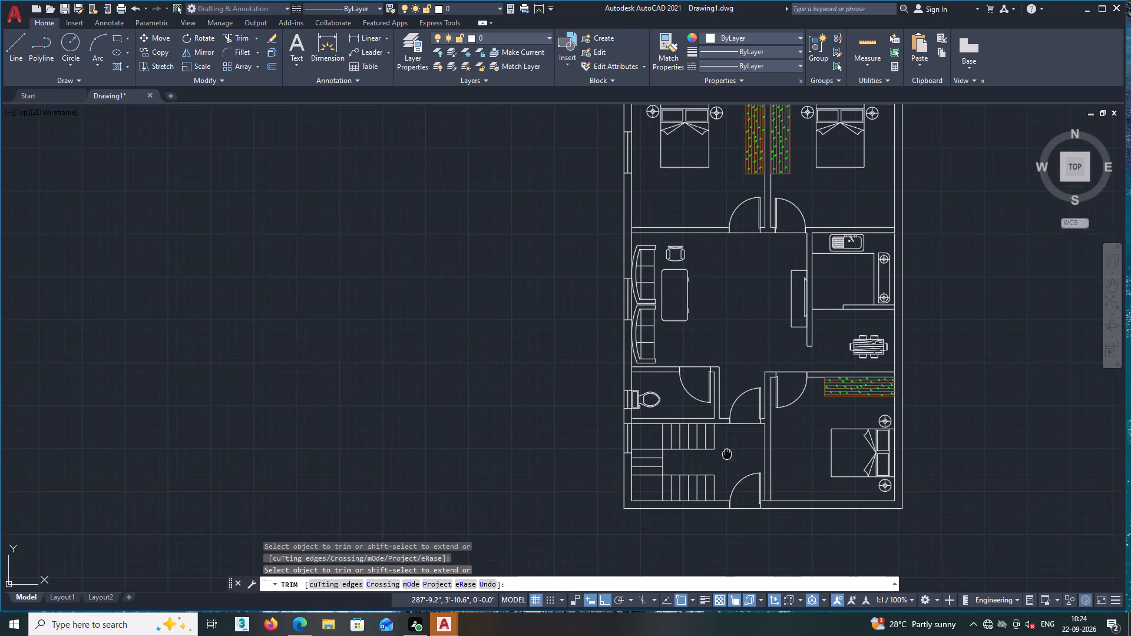
pyautogui.moveTo(715, 466); pyautogui.dragTo(652, 560, button='middle')
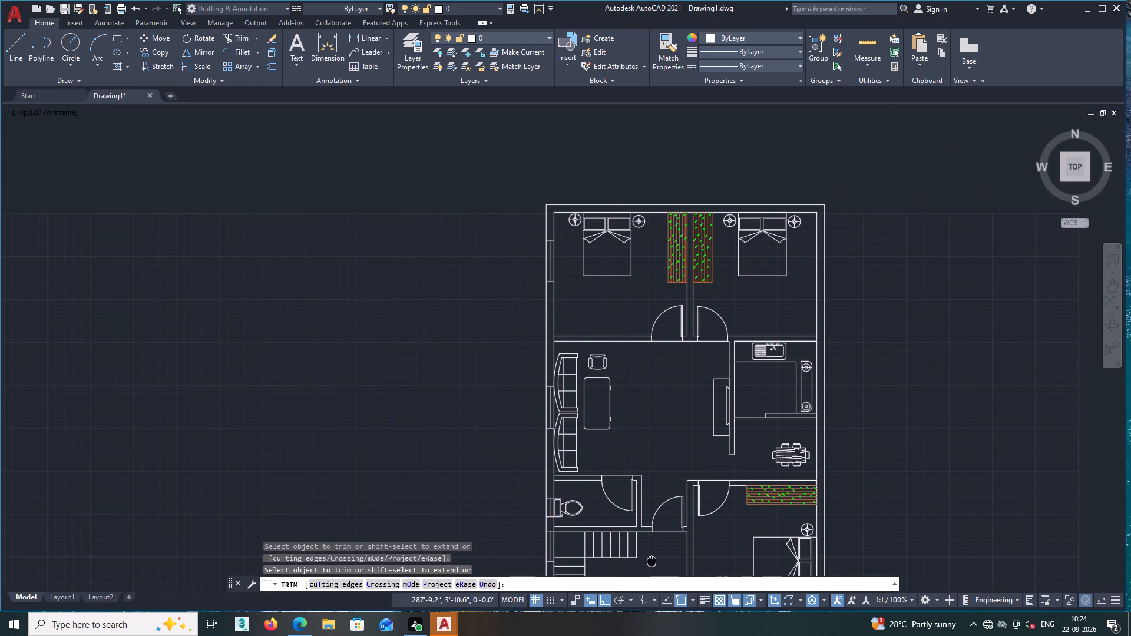
pyautogui.moveTo(652, 560); pyautogui.dragTo(642, 571, button='middle')
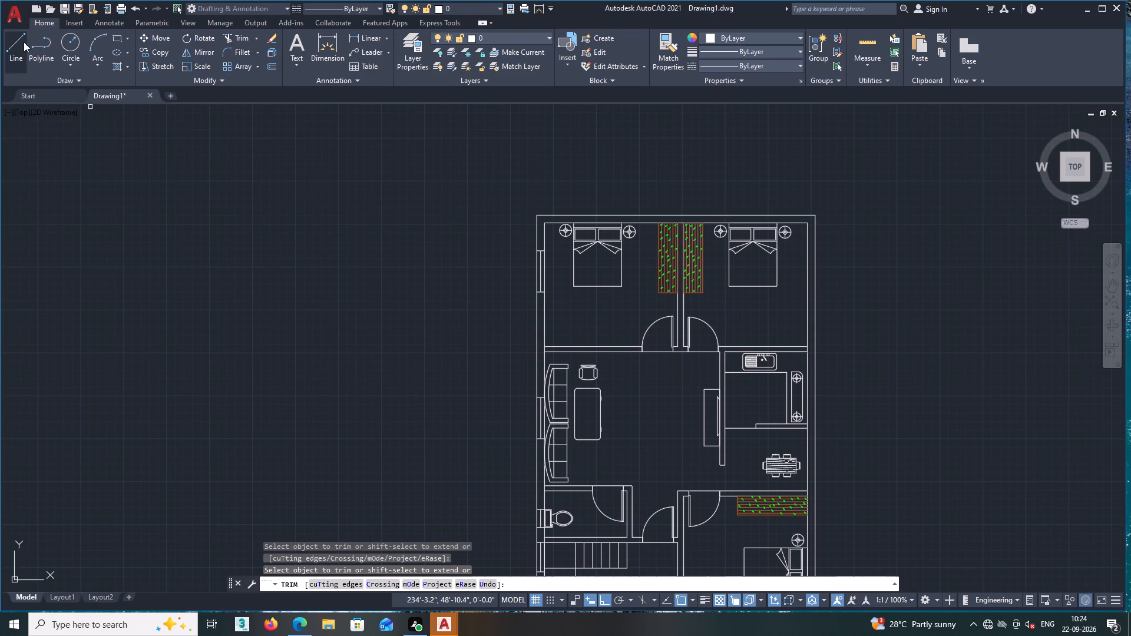
pyautogui.click(24, 42)
pyautogui.moveTo(646, 449); pyautogui.dragTo(644, 279, button='middle')
pyautogui.moveTo(697, 487); pyautogui.dragTo(704, 445, button='middle')
pyautogui.moveTo(719, 453); pyautogui.dragTo(625, 478, button='middle')
pyautogui.scroll(1, 668, 452)
pyautogui.moveTo(606, 444); pyautogui.dragTo(625, 450, button='middle')
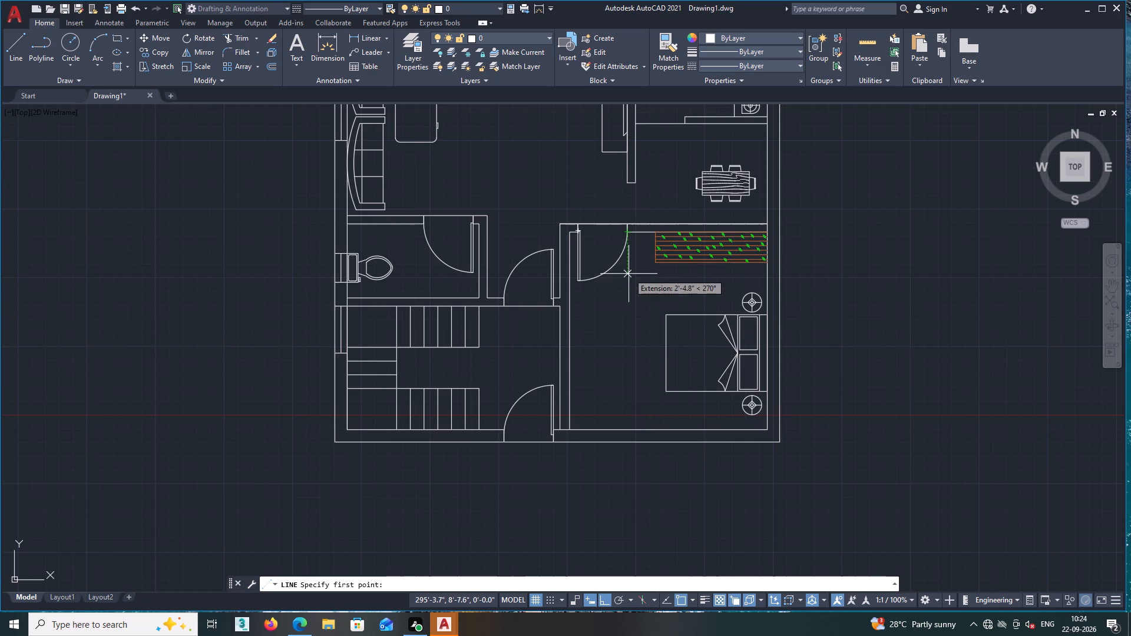
pyautogui.click(627, 342)
pyautogui.scroll(2, 631, 458)
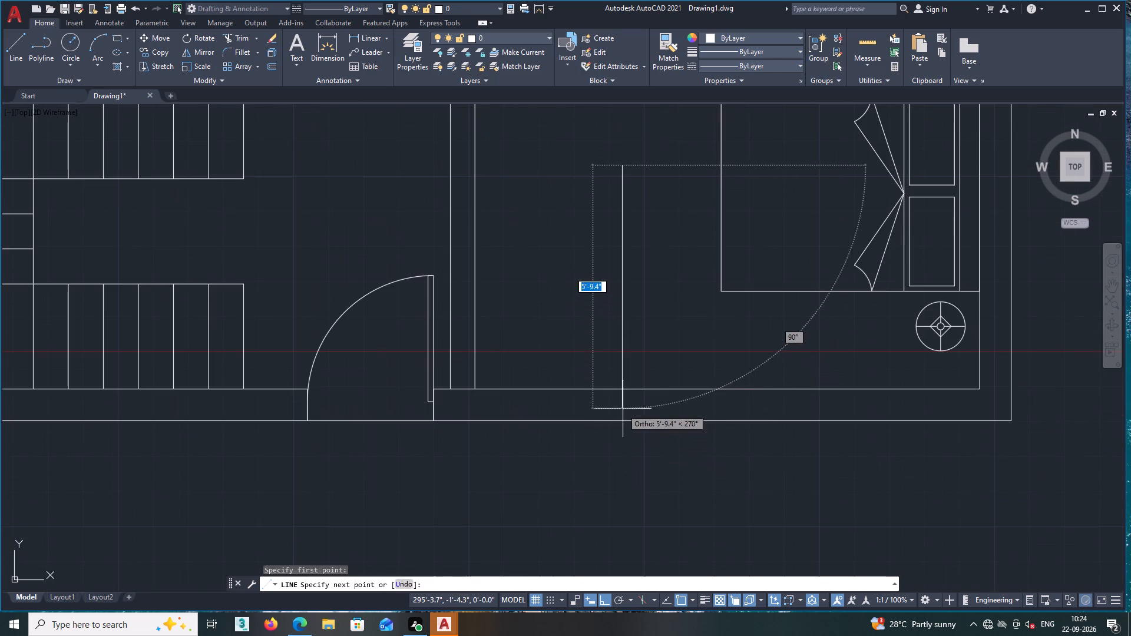
pyautogui.click(621, 422)
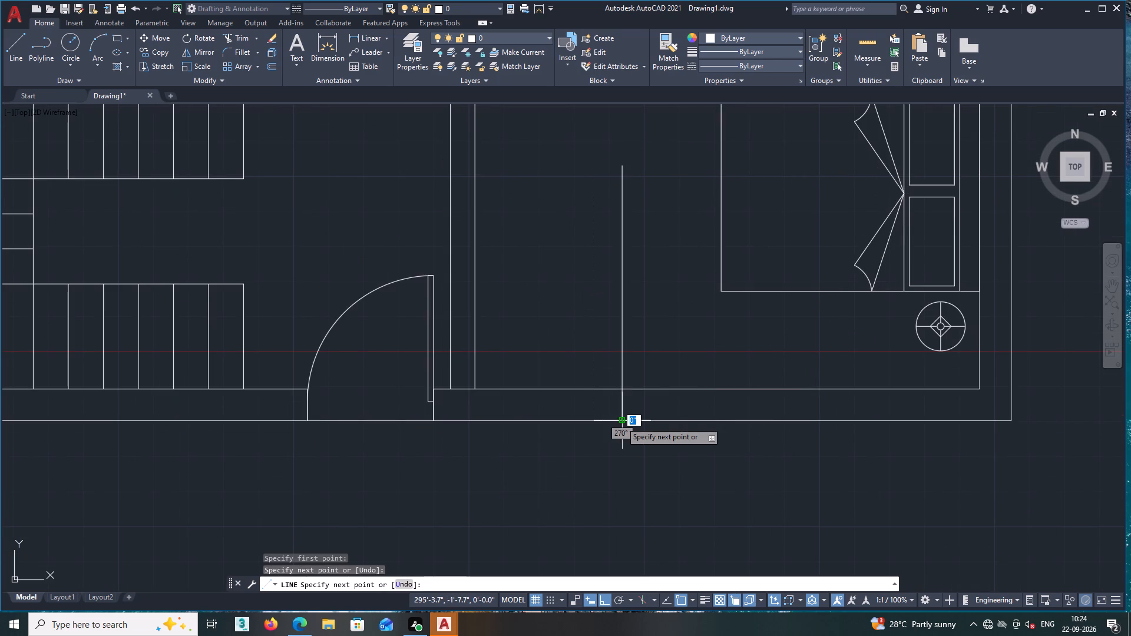
pyautogui.press('Escape')
# Trim the vertical line north of the south wall's inner face, leaving only the part across the wall.
pyautogui.write('tr')
pyautogui.press('Return')
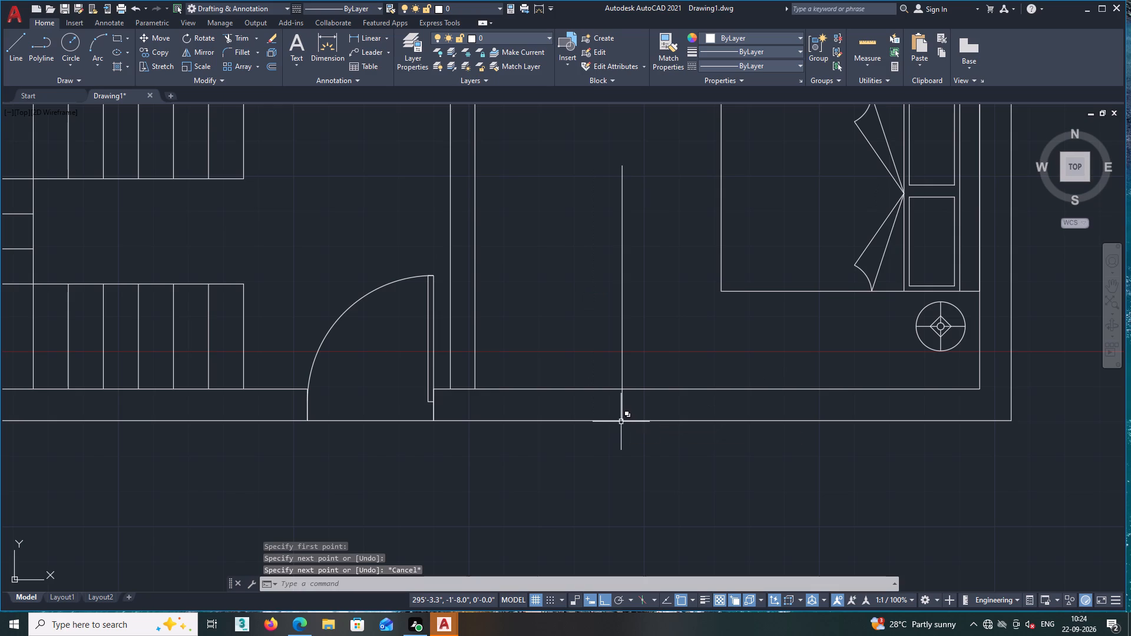
pyautogui.click(663, 365)
pyautogui.click(561, 339)
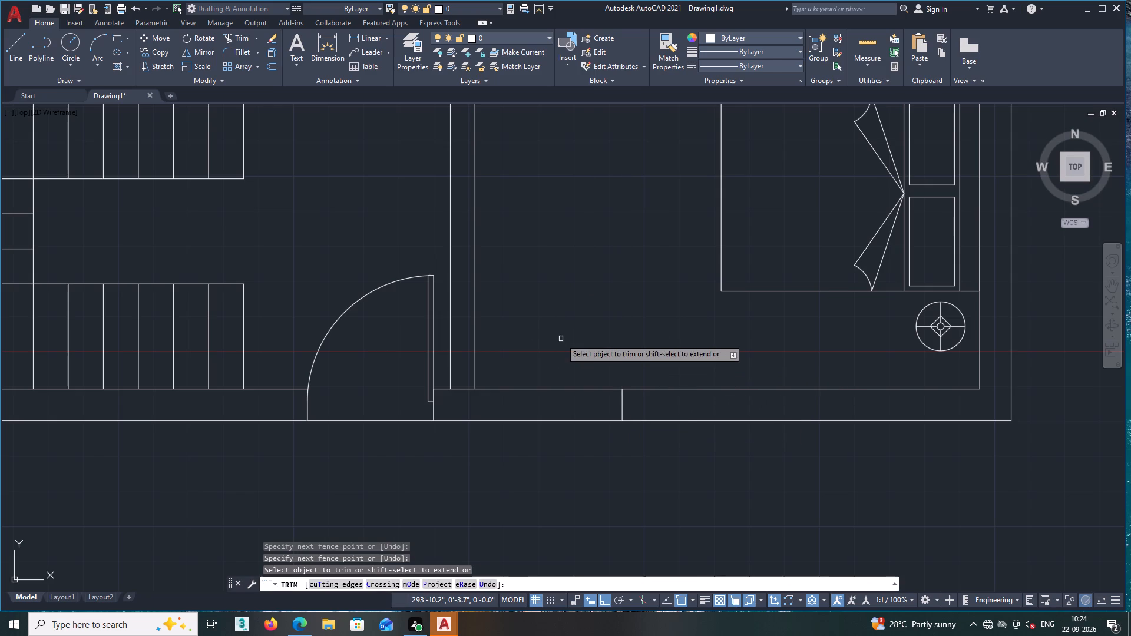
# Offset the short line across the bedroom's south wall 4' to the east.
pyautogui.scroll(-3, 561, 339)
pyautogui.moveTo(540, 479); pyautogui.dragTo(759, 530, button='middle')
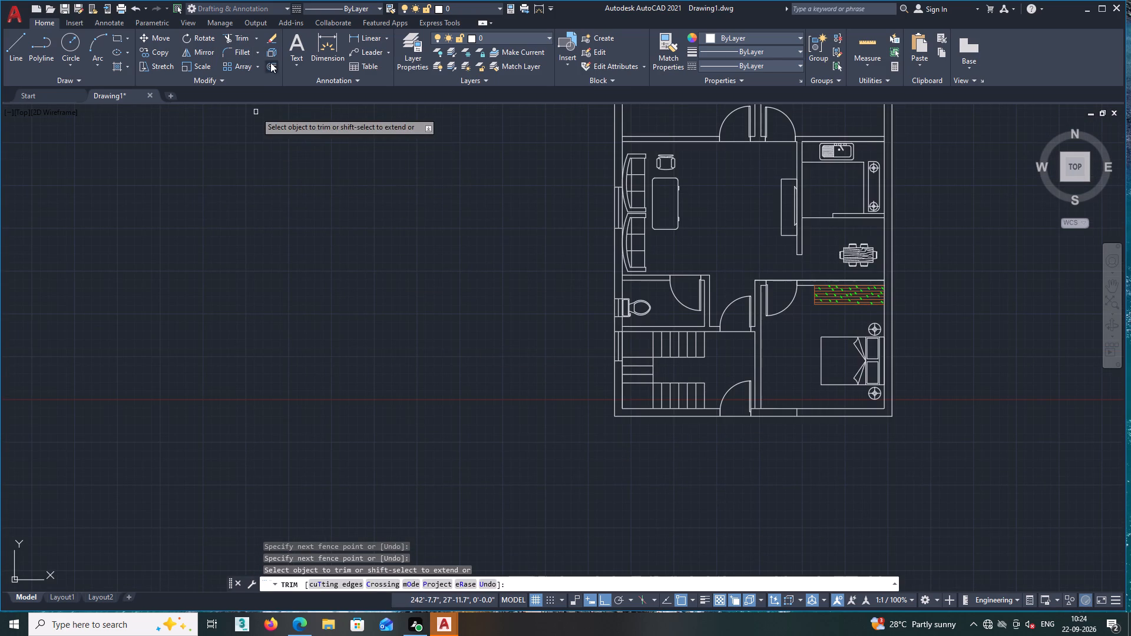
pyautogui.click(270, 62)
pyautogui.moveTo(580, 316); pyautogui.dragTo(288, 318, button='middle')
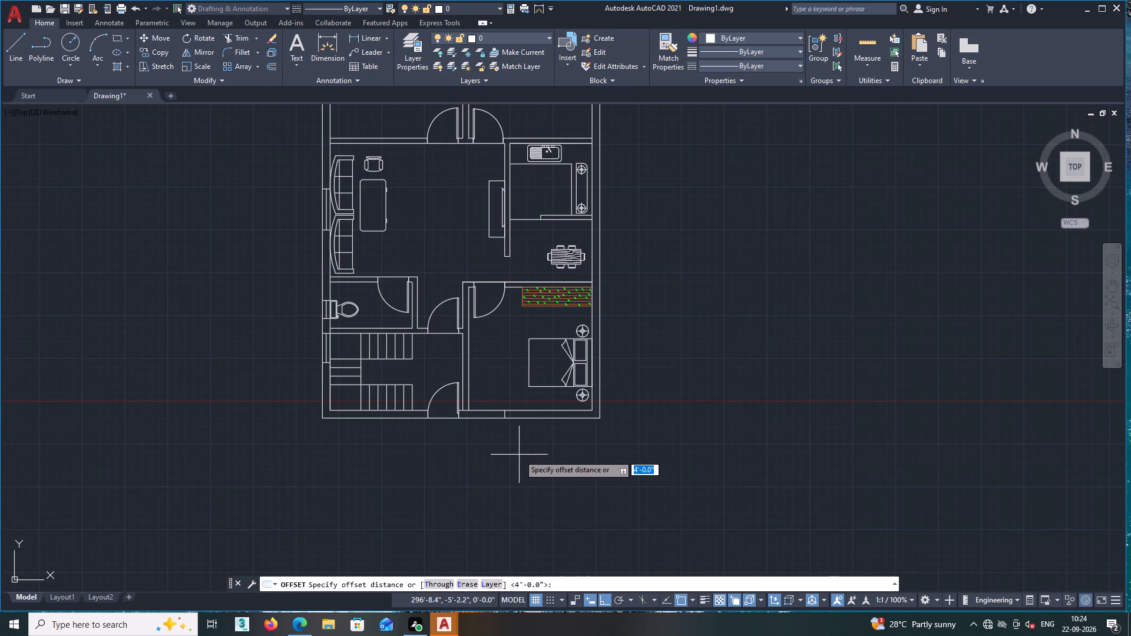
pyautogui.write("4'")
pyautogui.press('Return')
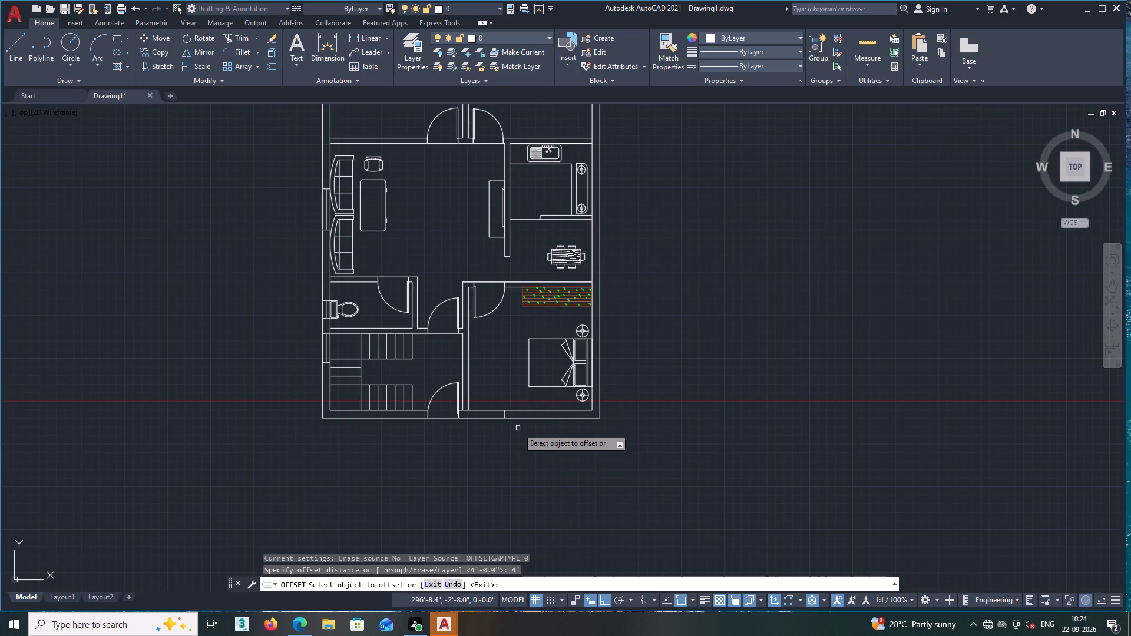
pyautogui.scroll(2, 516, 419)
pyautogui.click(487, 408)
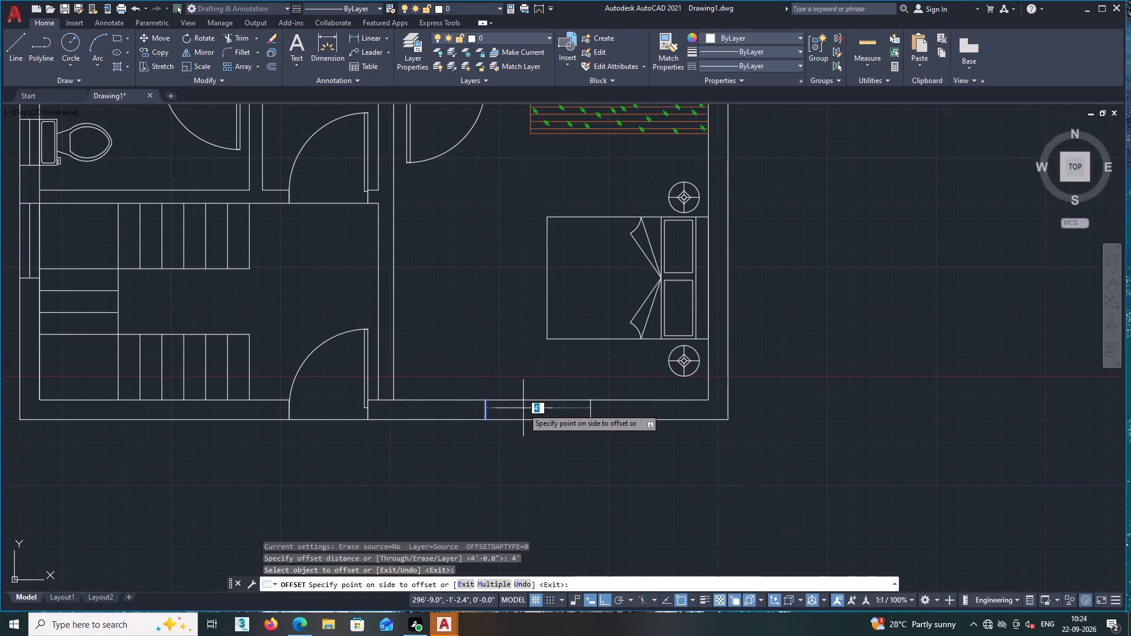
pyautogui.click(524, 408)
# Draw the bedroom window's 4' centre line between the midpoints of its two end lines in the south wall.
pyautogui.moveTo(556, 413); pyautogui.dragTo(581, 429, button='middle')
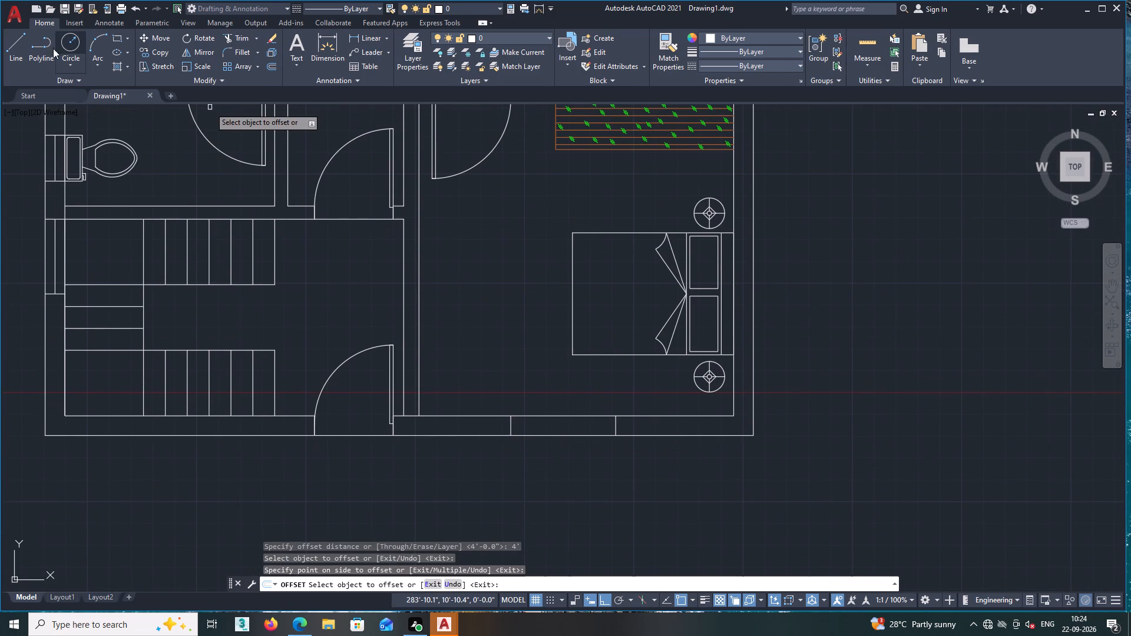
pyautogui.click(19, 43)
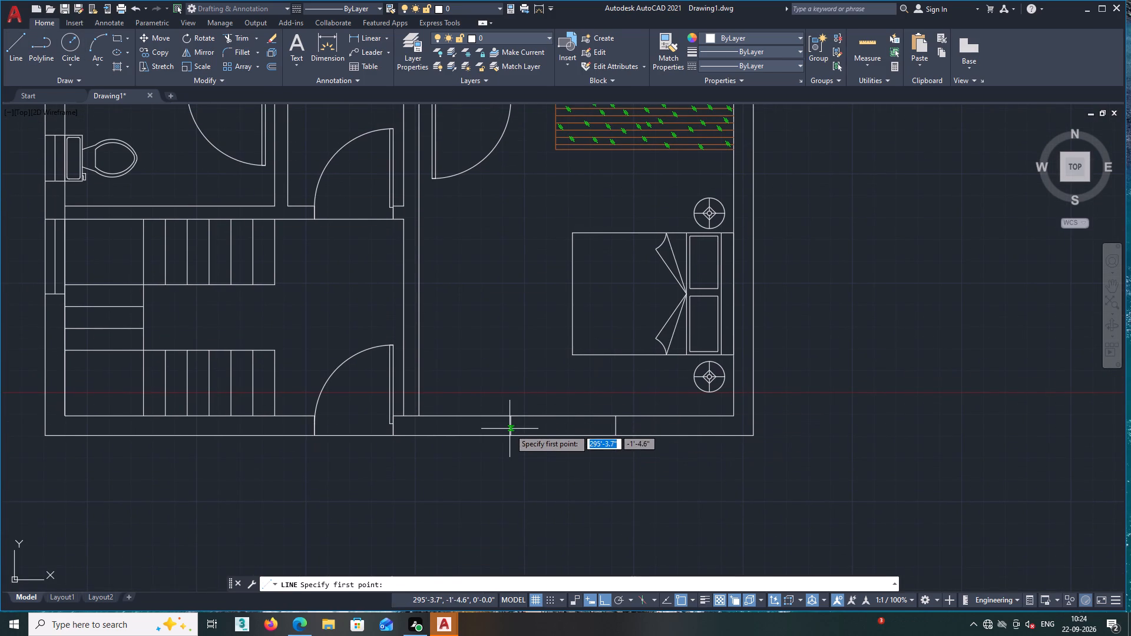
pyautogui.click(510, 425)
pyautogui.click(615, 426)
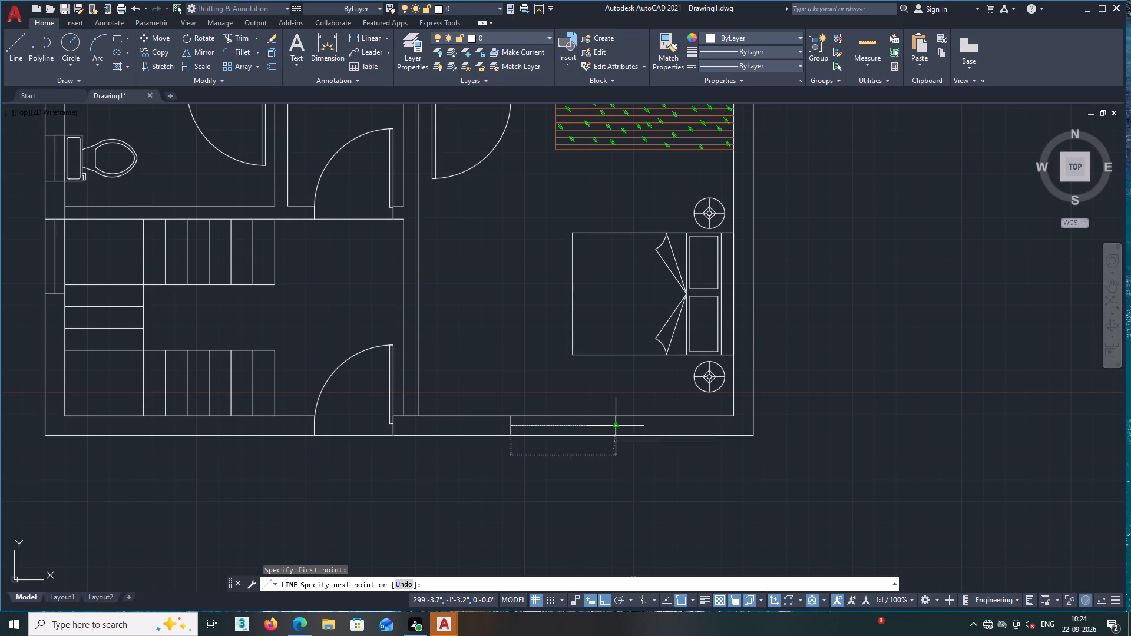
pyautogui.press('space')
pyautogui.moveTo(707, 445); pyautogui.dragTo(563, 515, button='middle')
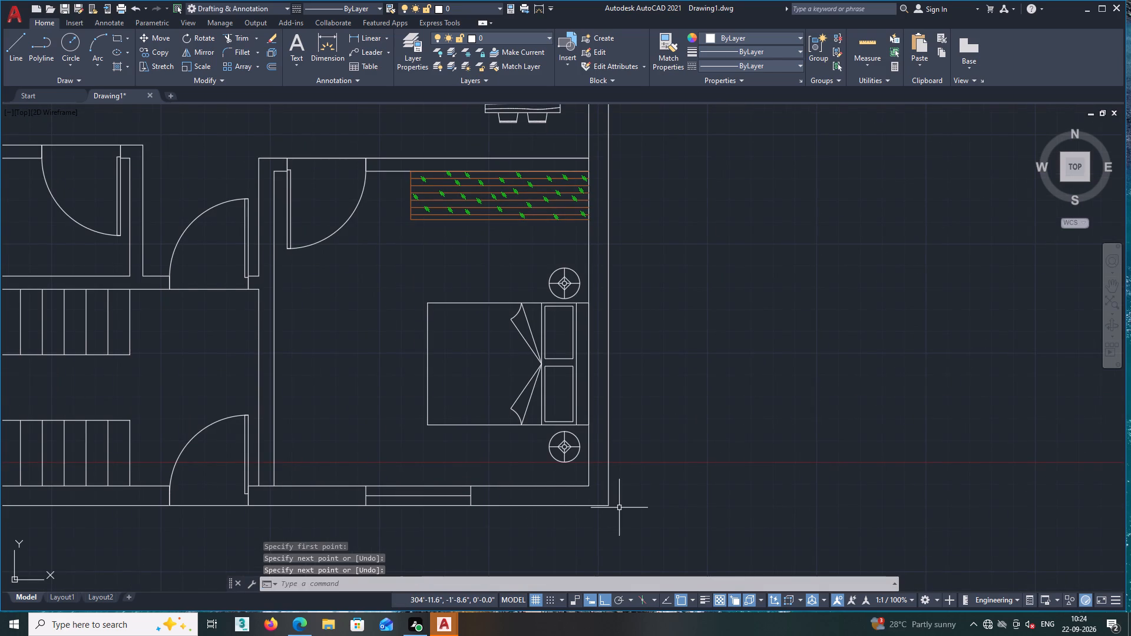
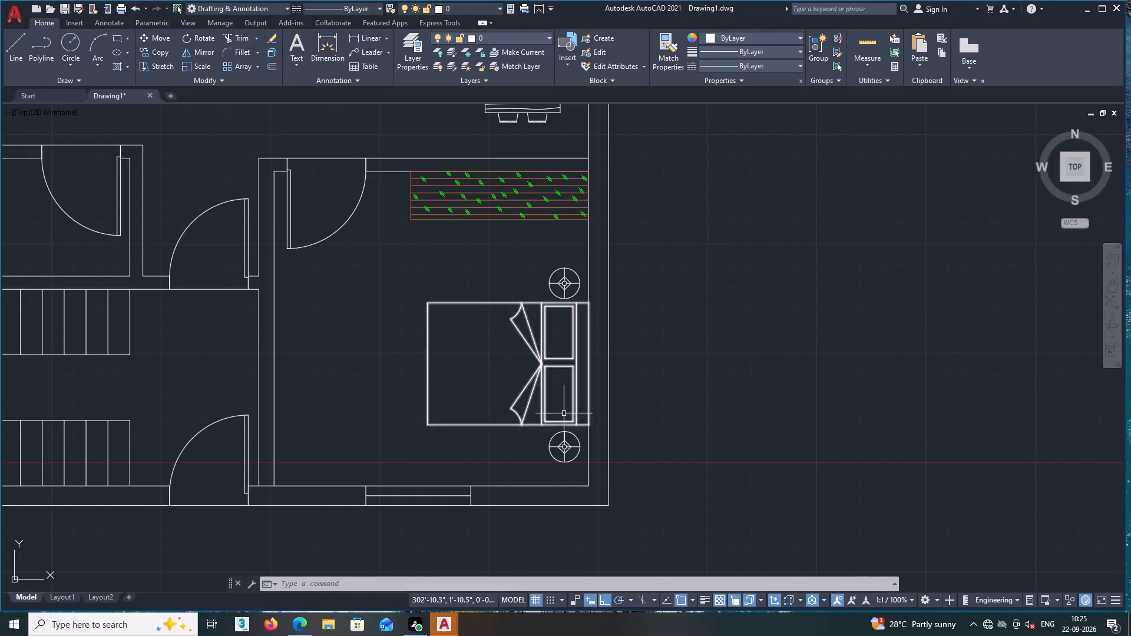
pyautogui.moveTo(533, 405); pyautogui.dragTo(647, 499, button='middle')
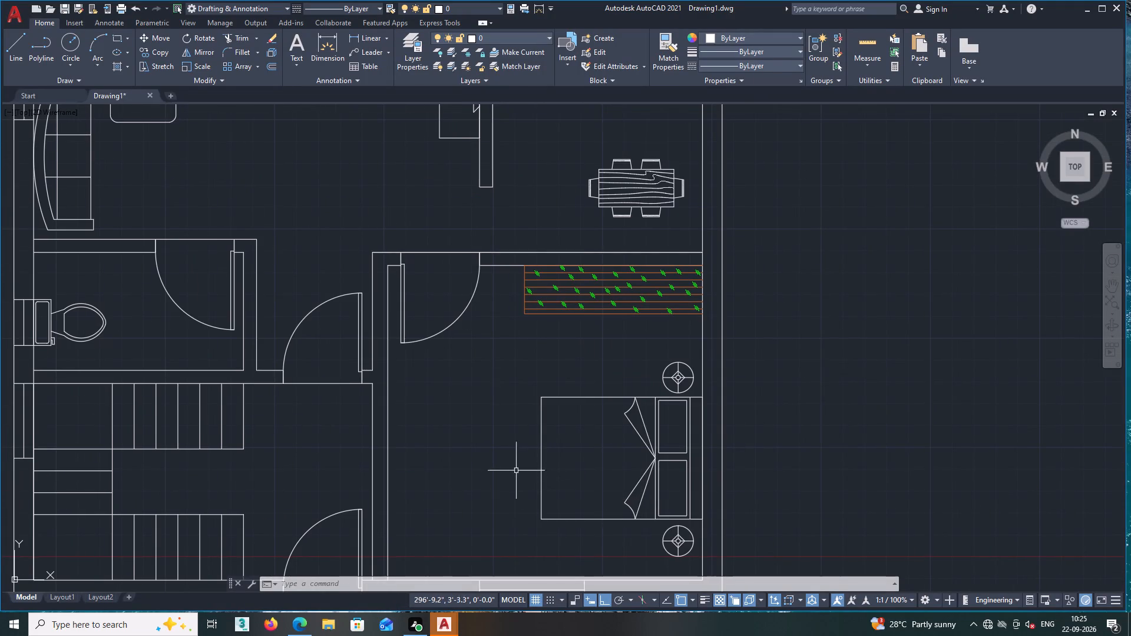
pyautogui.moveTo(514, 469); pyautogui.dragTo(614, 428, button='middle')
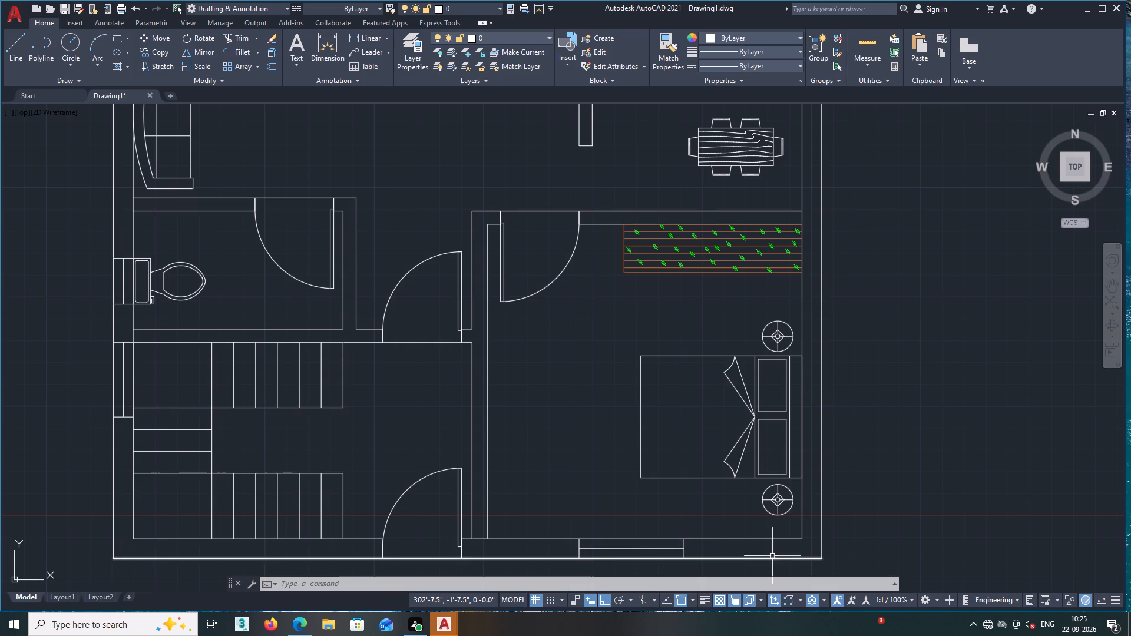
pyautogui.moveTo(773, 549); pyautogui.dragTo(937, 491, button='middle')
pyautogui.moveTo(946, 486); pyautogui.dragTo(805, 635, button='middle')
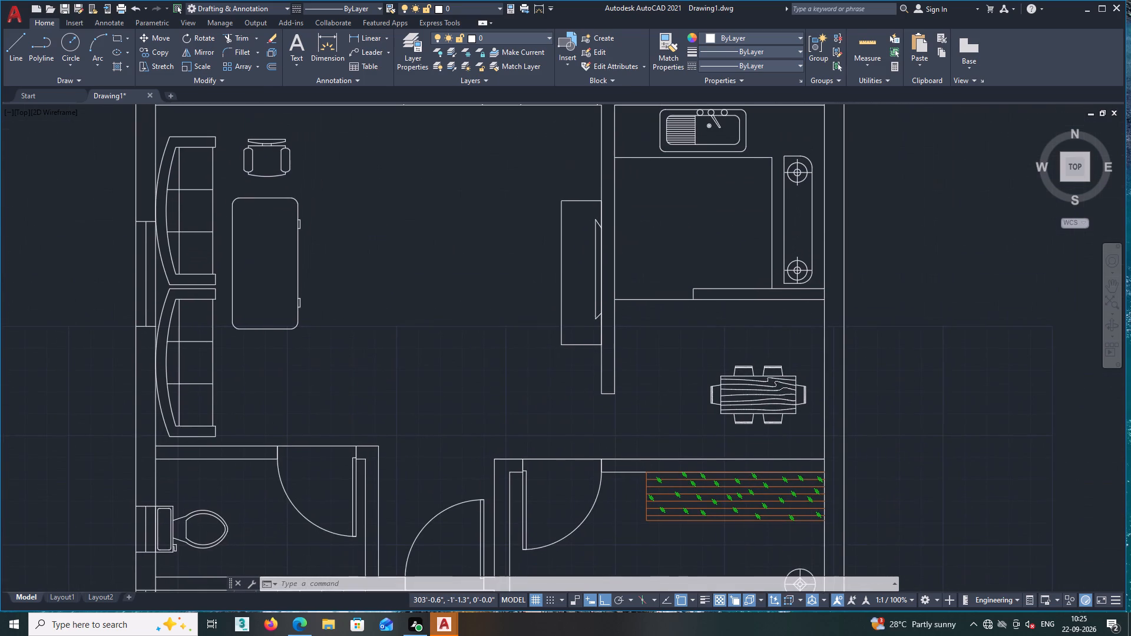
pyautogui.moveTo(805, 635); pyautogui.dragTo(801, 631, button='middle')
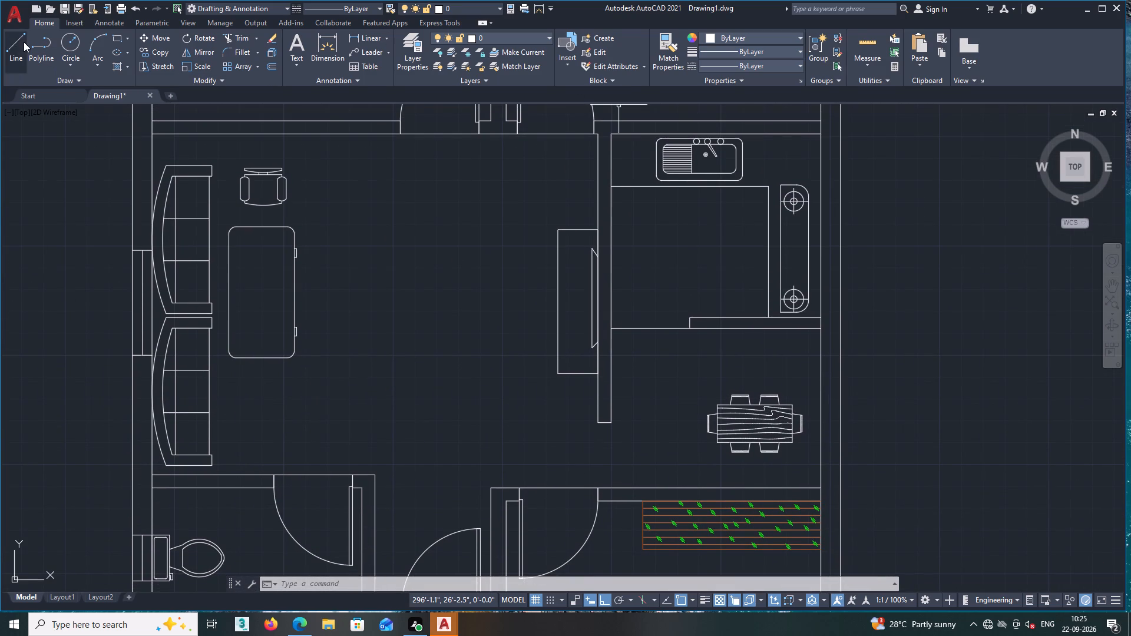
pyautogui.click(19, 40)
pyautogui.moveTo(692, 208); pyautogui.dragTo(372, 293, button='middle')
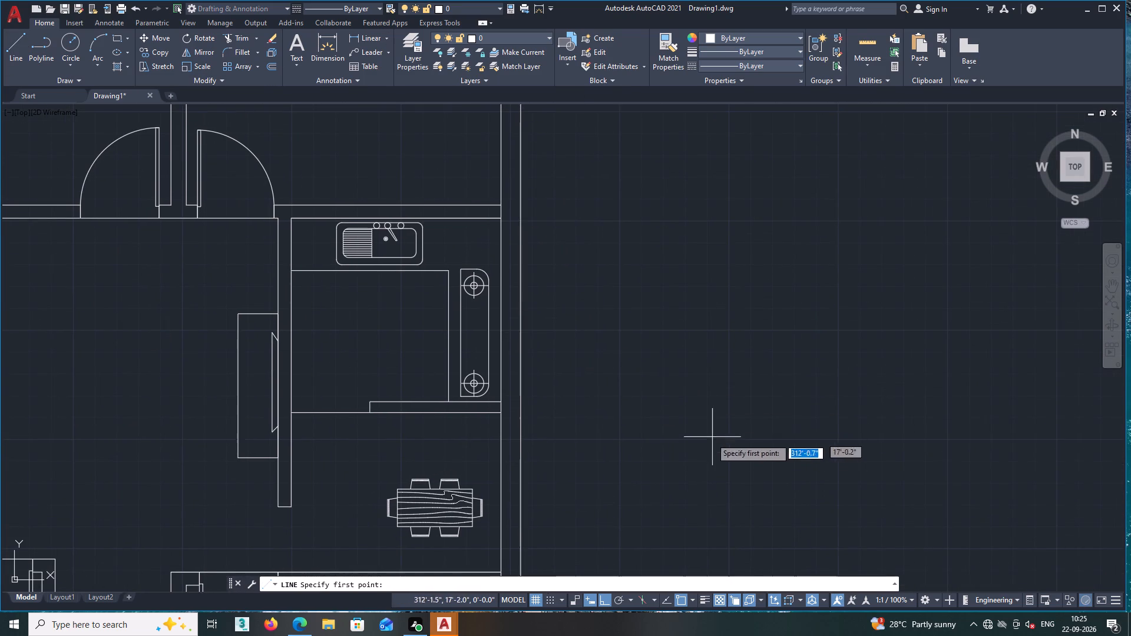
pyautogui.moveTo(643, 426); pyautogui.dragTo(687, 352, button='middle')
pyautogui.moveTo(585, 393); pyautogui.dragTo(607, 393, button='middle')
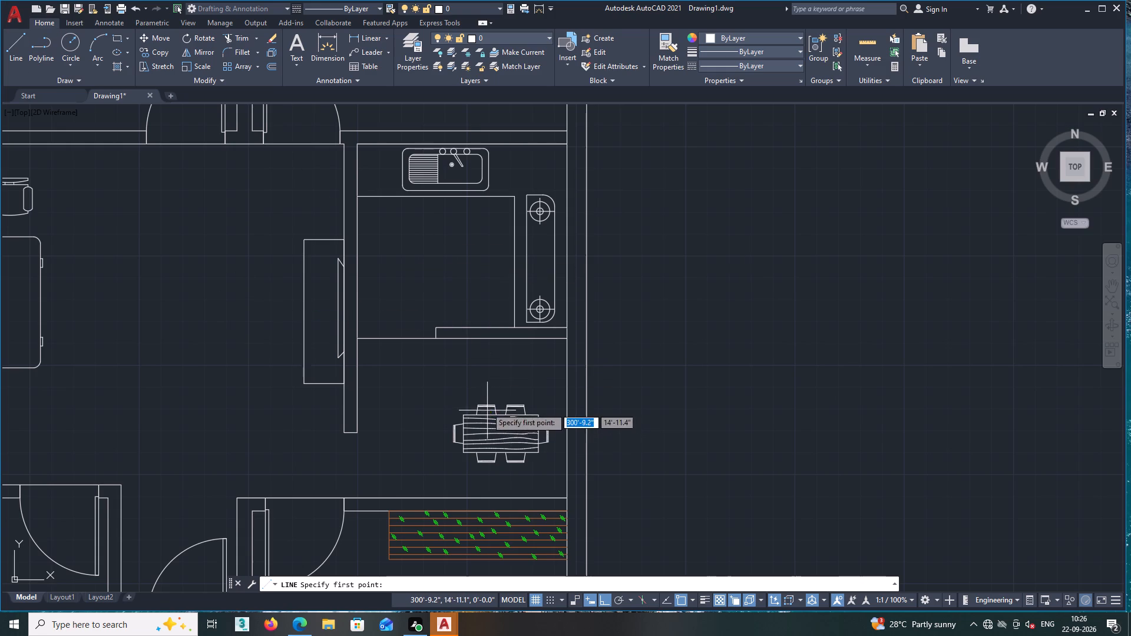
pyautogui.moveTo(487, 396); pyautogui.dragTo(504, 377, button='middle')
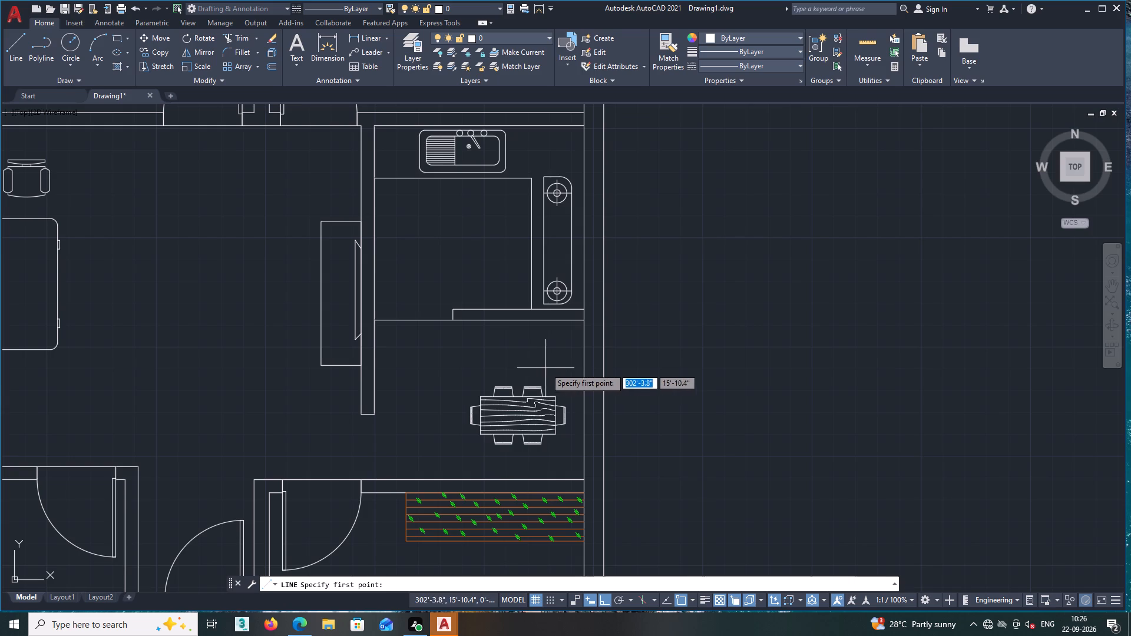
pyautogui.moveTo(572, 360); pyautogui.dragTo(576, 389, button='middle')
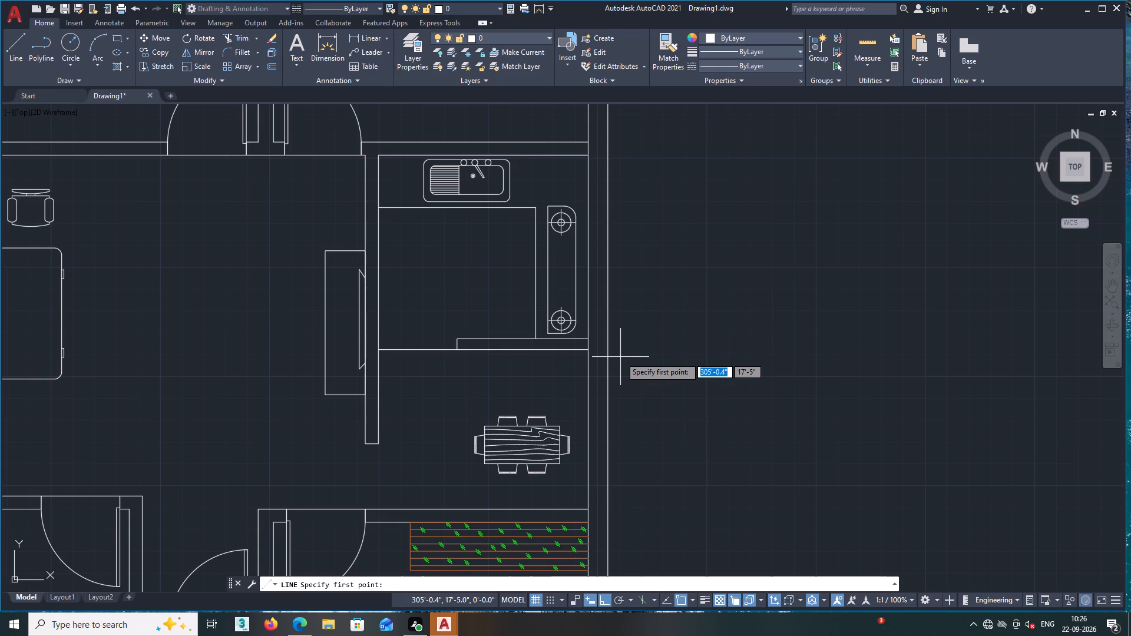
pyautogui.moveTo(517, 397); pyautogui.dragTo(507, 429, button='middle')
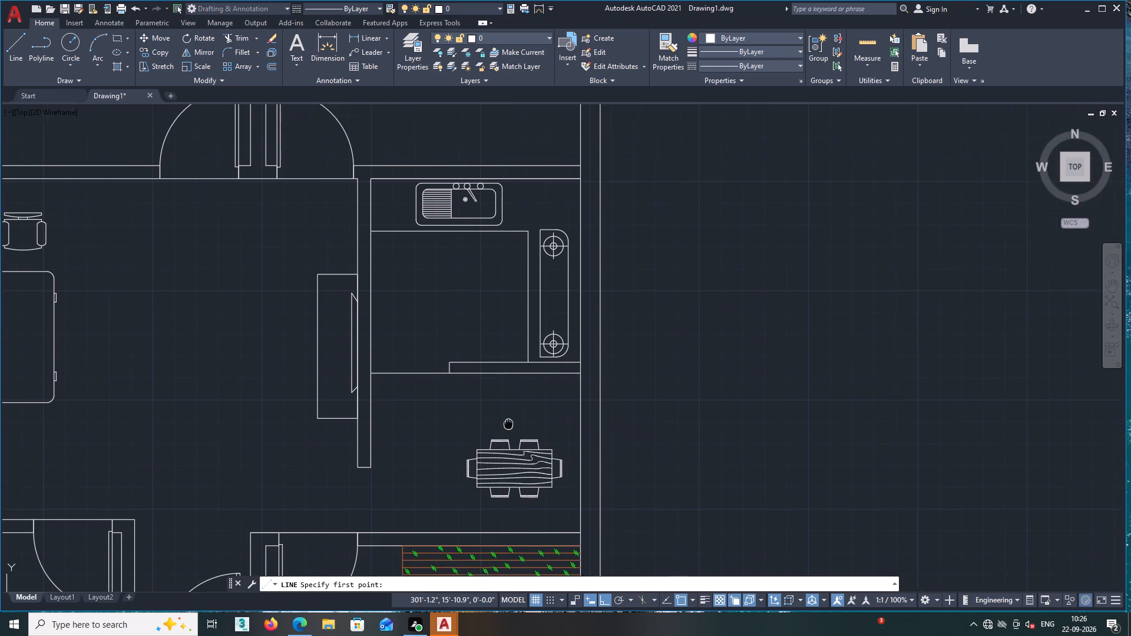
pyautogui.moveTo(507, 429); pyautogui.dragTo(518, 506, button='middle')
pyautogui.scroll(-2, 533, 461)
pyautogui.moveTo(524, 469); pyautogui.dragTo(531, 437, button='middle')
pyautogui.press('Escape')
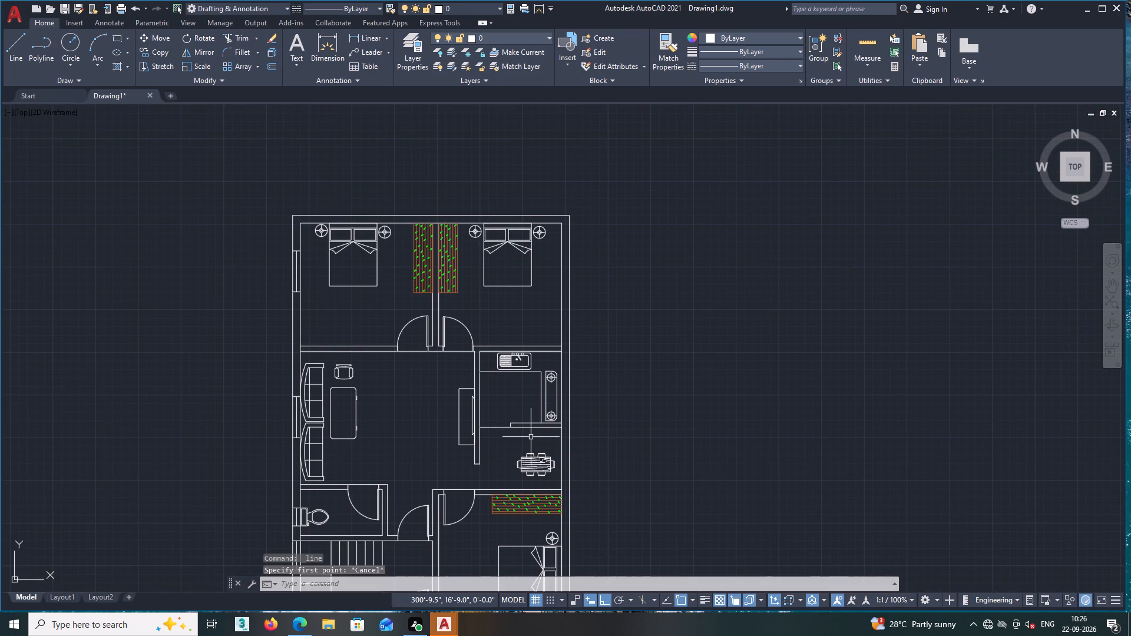
# Draw a 9" line straight across the east outer wall beside the bed in the northeast bedroom, as the window's upper edge.
pyautogui.moveTo(569, 513); pyautogui.dragTo(611, 502, button='middle')
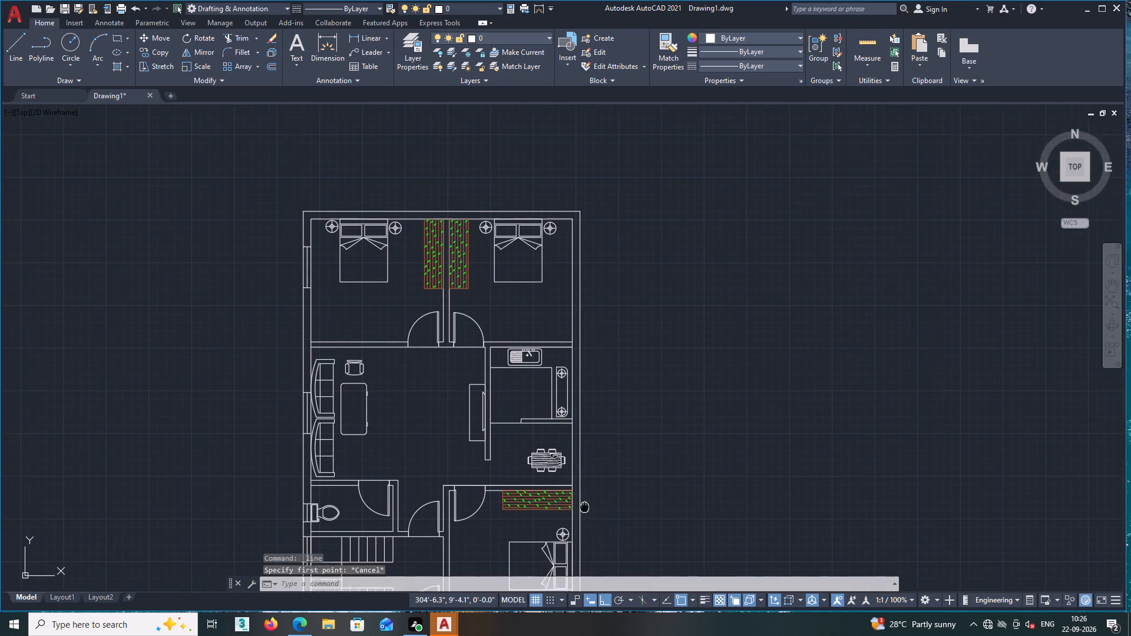
pyautogui.moveTo(611, 502); pyautogui.dragTo(753, 500, button='middle')
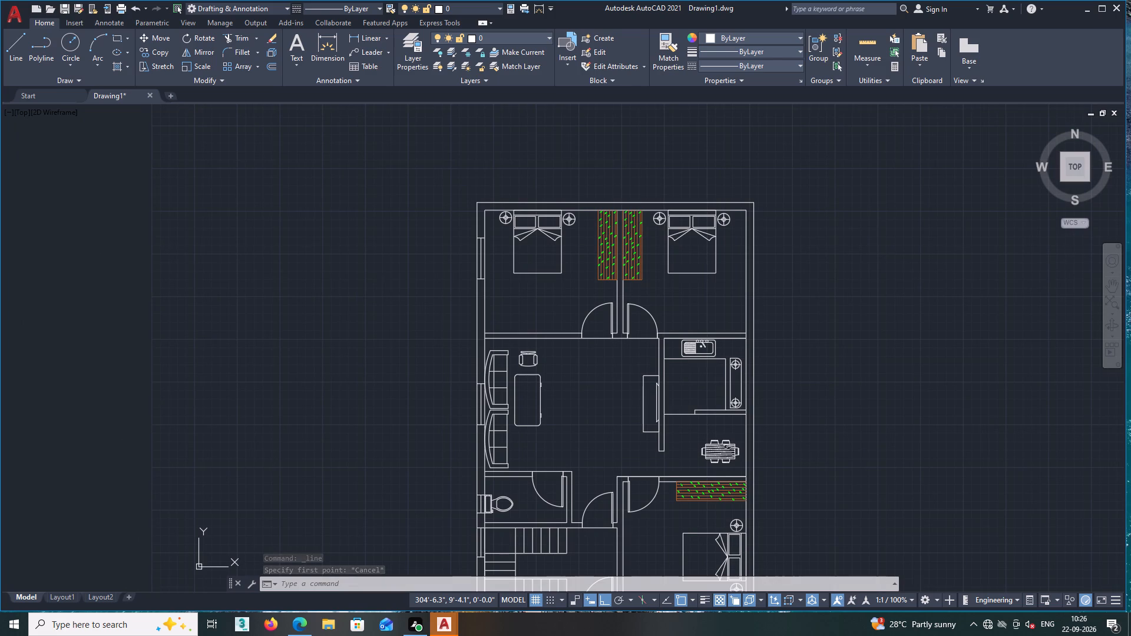
pyautogui.moveTo(753, 500); pyautogui.dragTo(725, 502, button='middle')
pyautogui.moveTo(719, 493); pyautogui.dragTo(667, 458, button='middle')
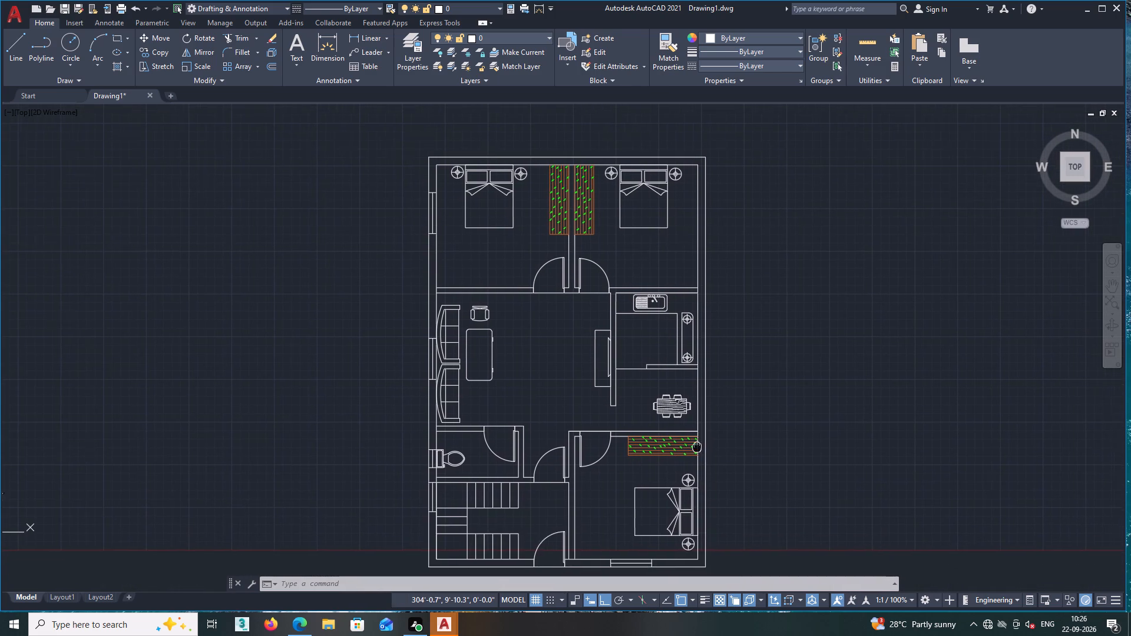
pyautogui.moveTo(667, 458); pyautogui.dragTo(662, 460, button='middle')
pyautogui.click(14, 36)
pyautogui.moveTo(510, 197); pyautogui.dragTo(487, 310, button='middle')
pyautogui.scroll(2, 580, 289)
pyautogui.scroll(1, 676, 353)
pyautogui.moveTo(765, 346); pyautogui.dragTo(639, 269, button='middle')
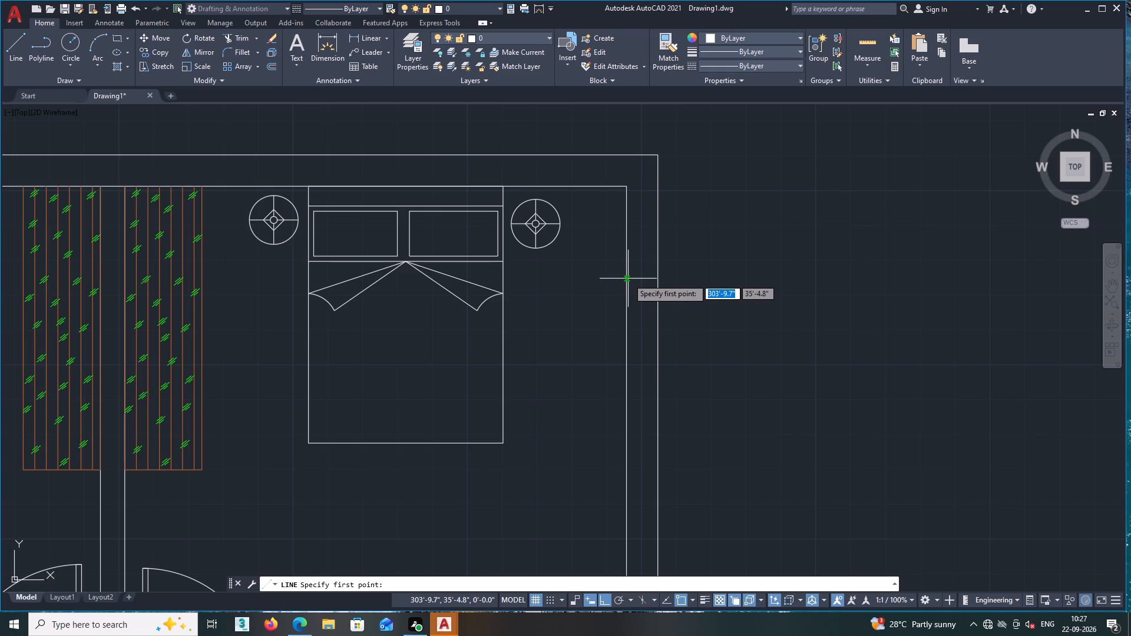
pyautogui.click(627, 319)
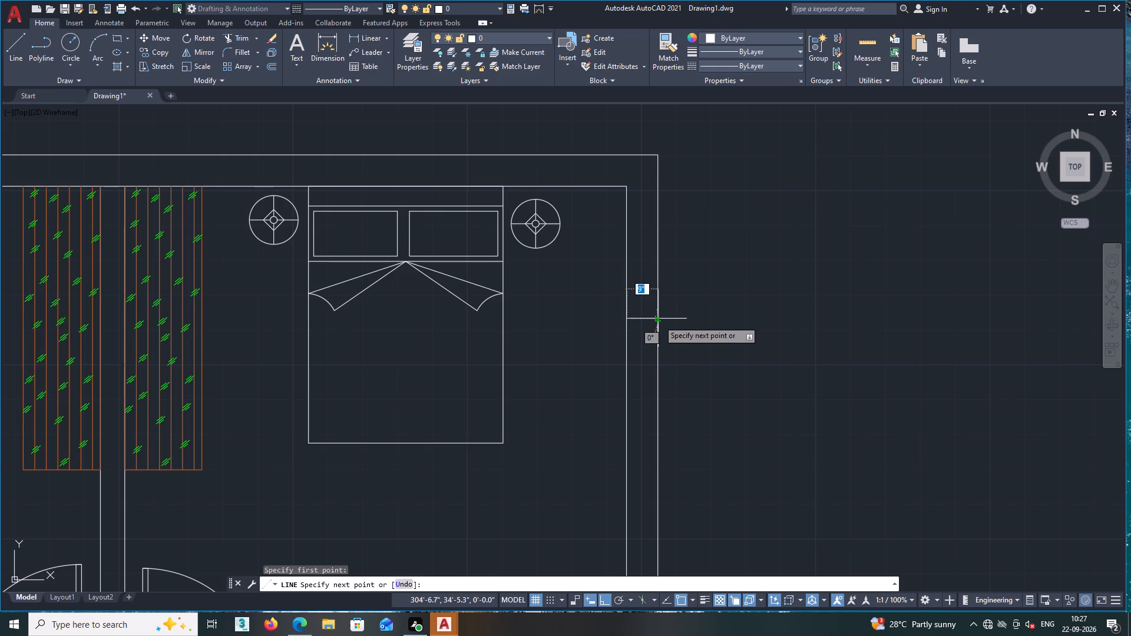
pyautogui.click(659, 320)
pyautogui.press('Escape')
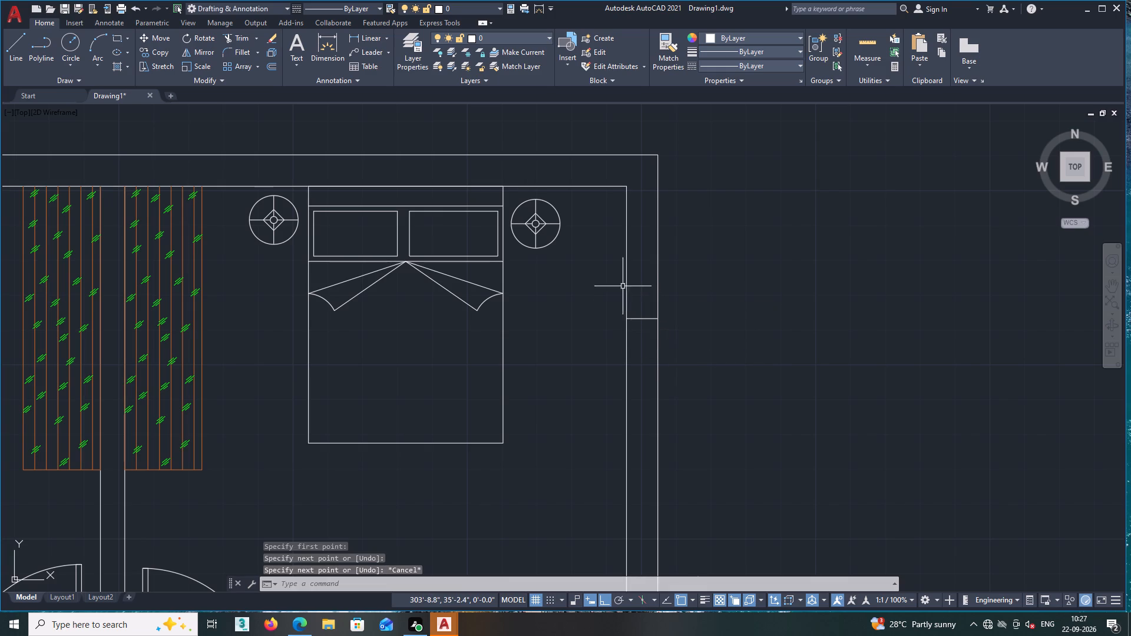
# Offset the short line across the northeast bedroom's east wall by 4'-0" to the south to form the window's lower edge.
pyautogui.click(266, 68)
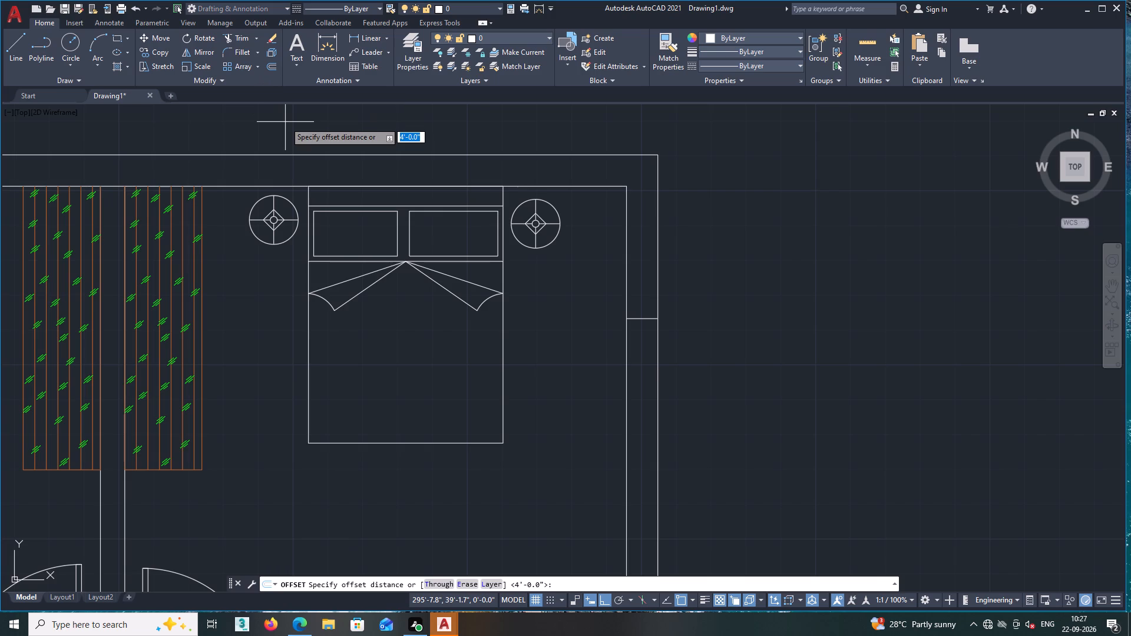
pyautogui.press('Return')
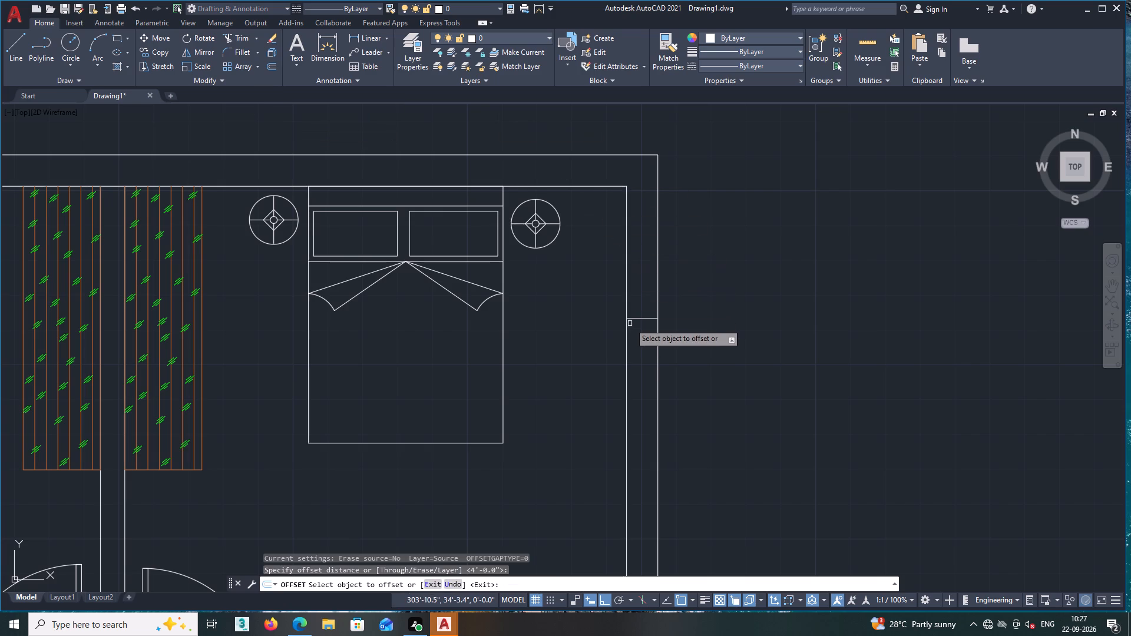
pyautogui.click(641, 319)
pyautogui.click(643, 412)
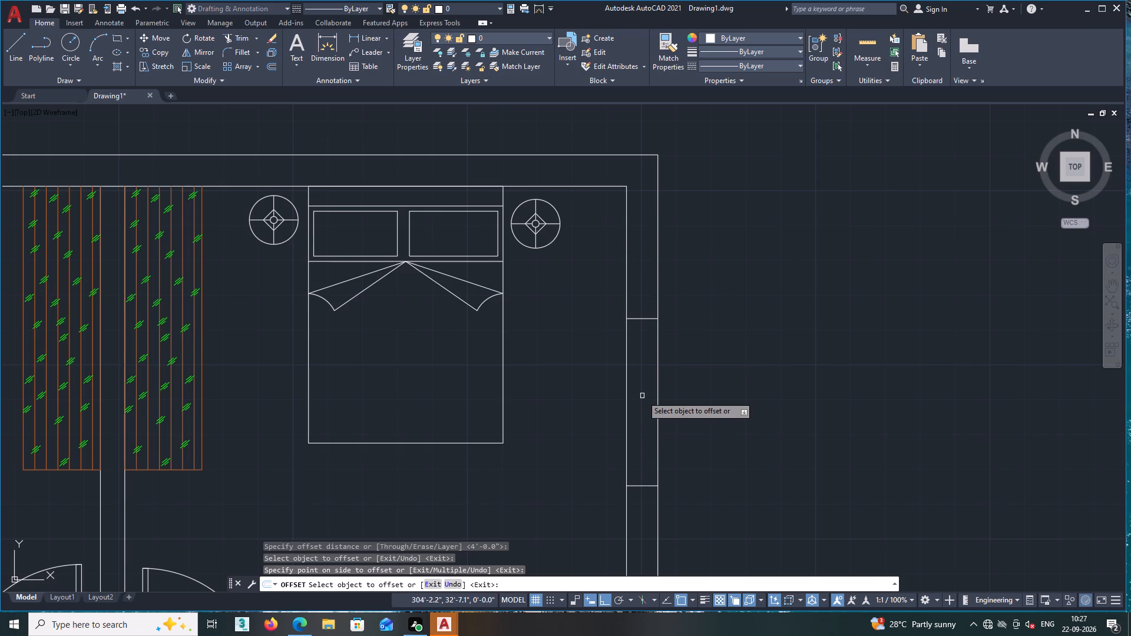
# Draw the window's centre line between the midpoints of the two short lines across the northeast bedroom's east wall.
pyautogui.moveTo(642, 396); pyautogui.dragTo(625, 363, button='middle')
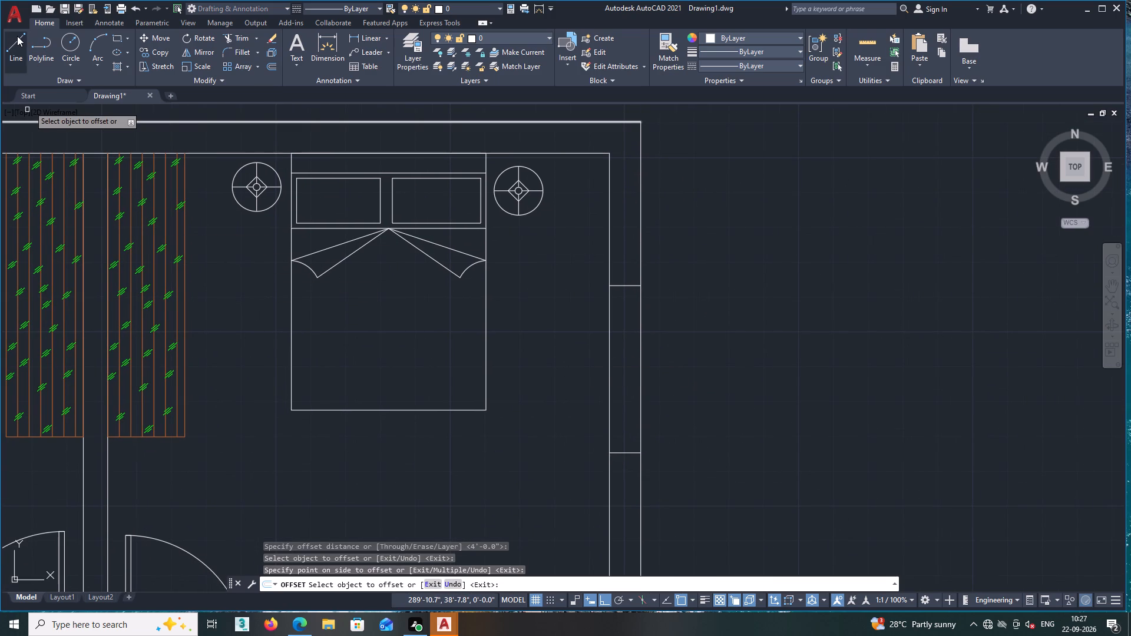
pyautogui.doubleClick(17, 36)
pyautogui.moveTo(352, 191); pyautogui.dragTo(307, 268, button='middle')
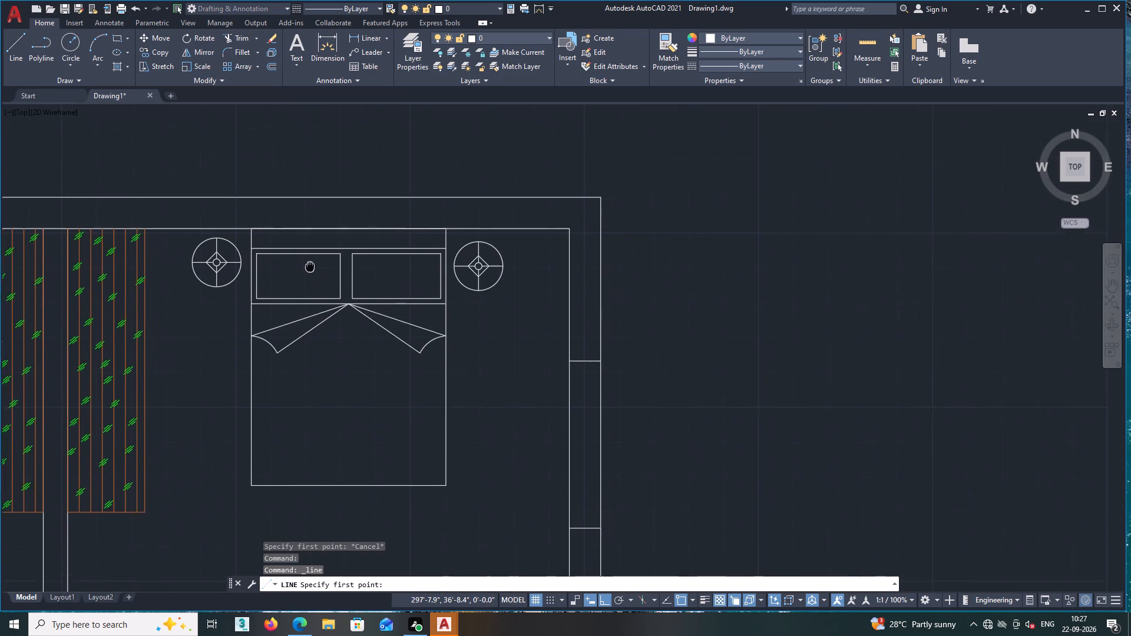
pyautogui.moveTo(307, 268); pyautogui.dragTo(117, 300, button='middle')
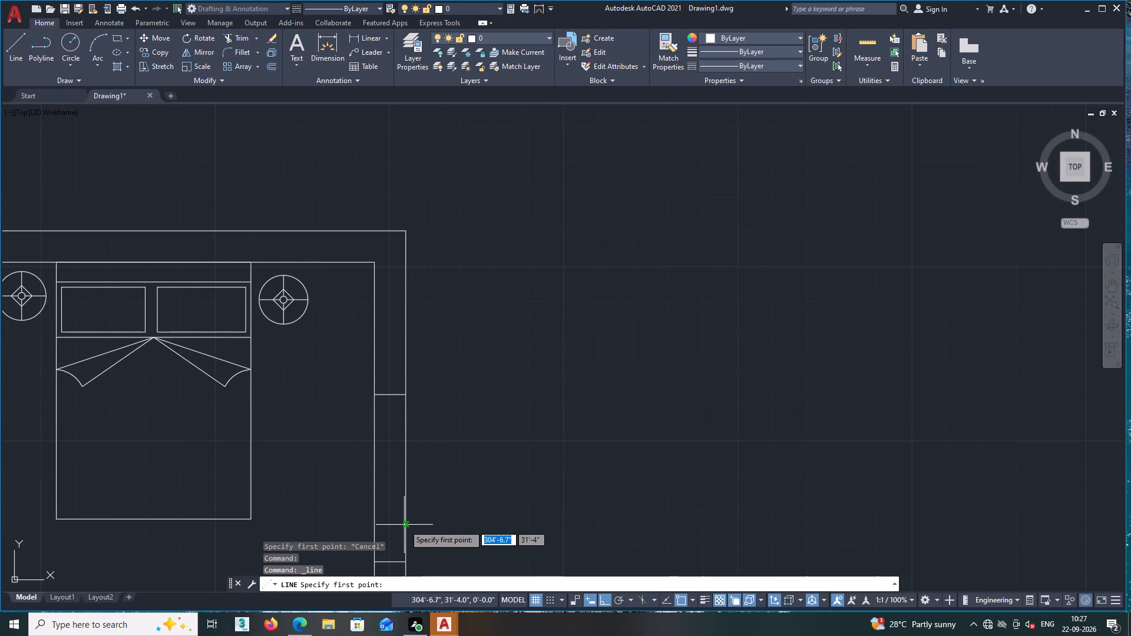
pyautogui.moveTo(404, 522); pyautogui.dragTo(405, 413, button='middle')
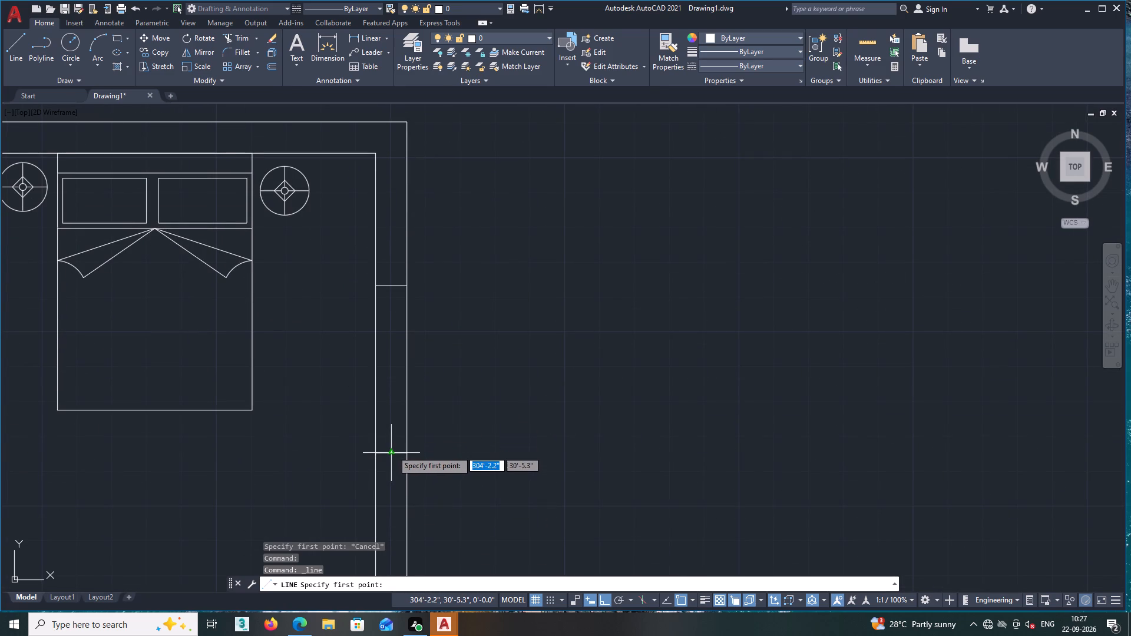
pyautogui.click(392, 450)
pyautogui.click(391, 287)
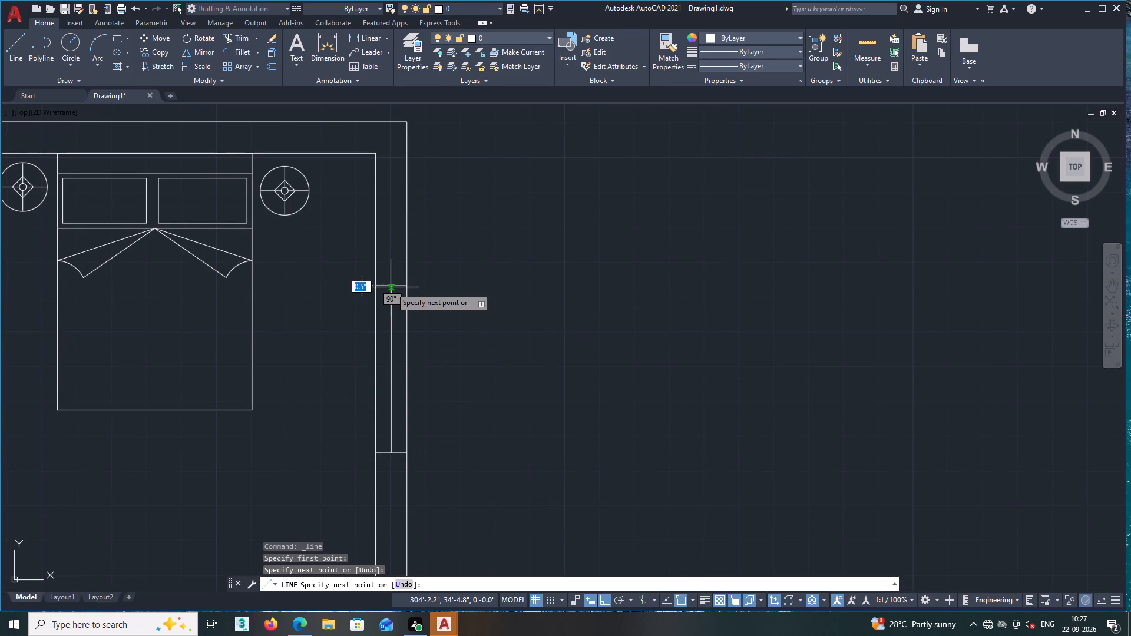
pyautogui.press('Escape')
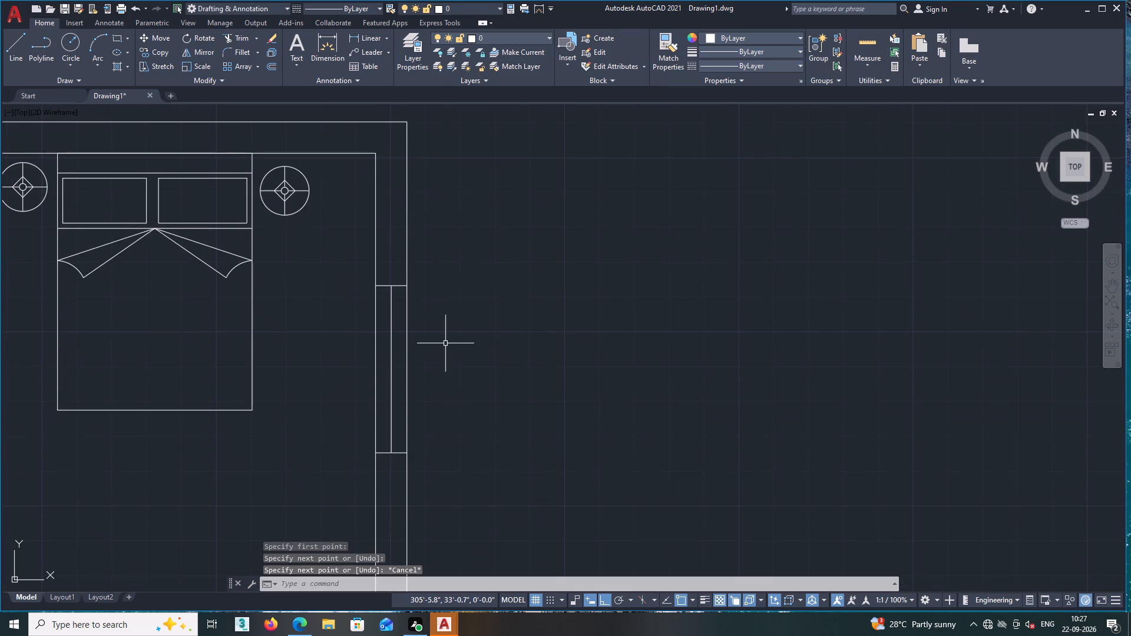
# Copy the northeast bedroom's window about 10'-8" south along the east outer wall, placing it beside the kitchen stove counter.
pyautogui.moveTo(445, 343); pyautogui.dragTo(401, 369, button='middle')
pyautogui.scroll(-1, 370, 440)
pyautogui.moveTo(369, 473); pyautogui.dragTo(457, 316, button='middle')
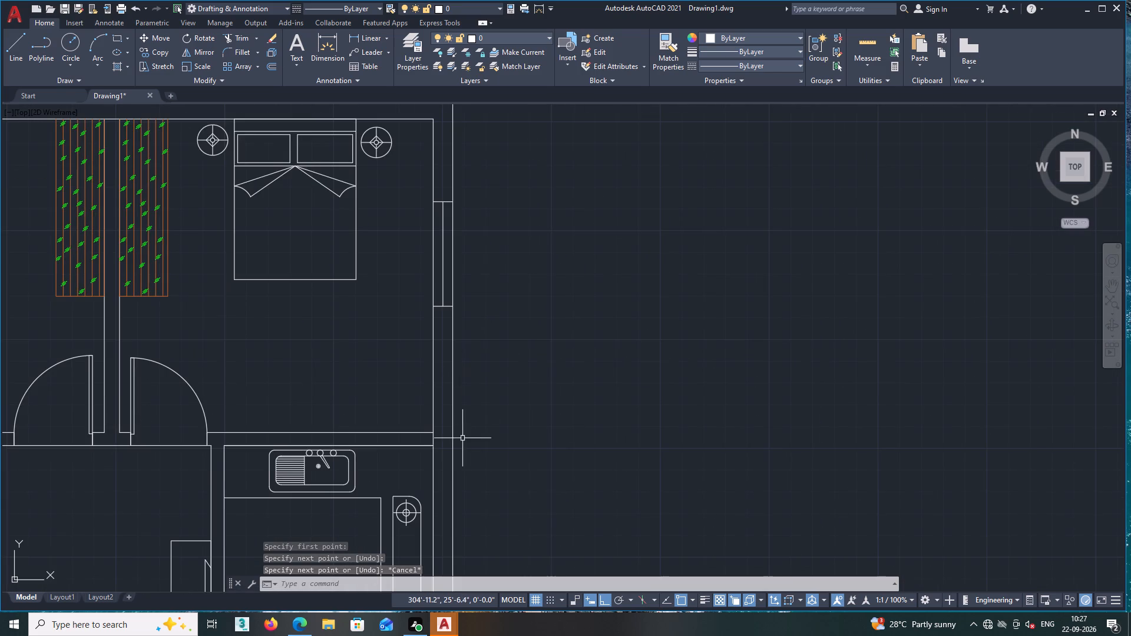
pyautogui.moveTo(464, 439); pyautogui.dragTo(481, 402, button='middle')
pyautogui.moveTo(510, 196); pyautogui.dragTo(543, 343, button='middle')
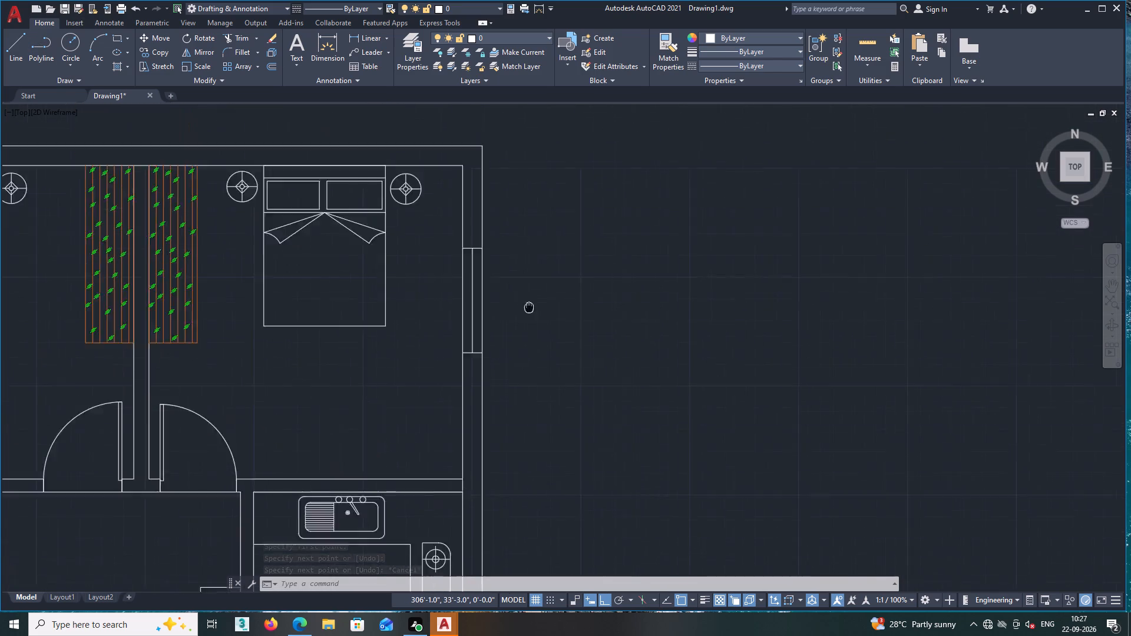
pyautogui.moveTo(543, 343); pyautogui.dragTo(543, 343, button='middle')
pyautogui.scroll(2, 485, 393)
pyautogui.scroll(1, 520, 459)
pyautogui.click(506, 487)
pyautogui.moveTo(481, 179); pyautogui.dragTo(481, 319, button='middle')
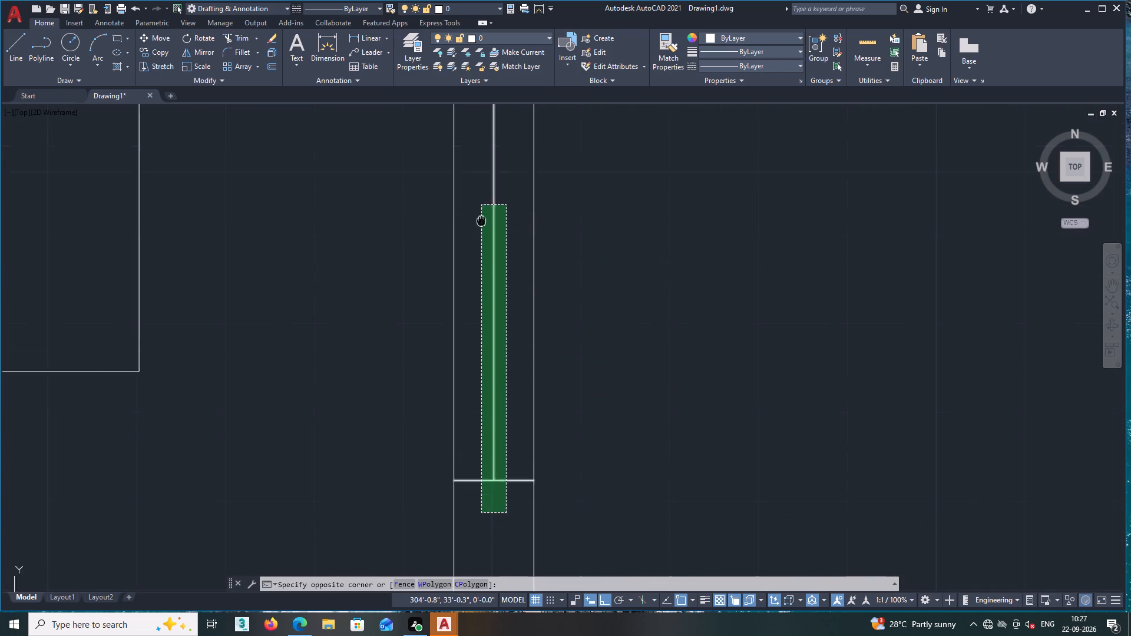
pyautogui.moveTo(481, 319); pyautogui.dragTo(488, 446, button='middle')
pyautogui.click(490, 282)
pyautogui.rightClick(510, 240)
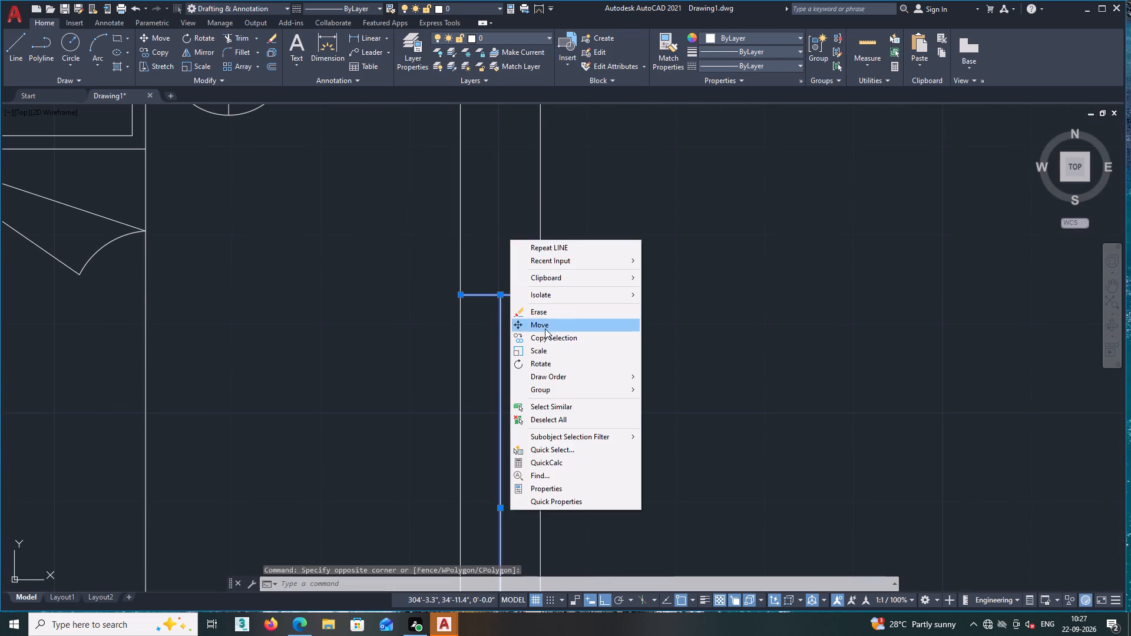
pyautogui.click(545, 336)
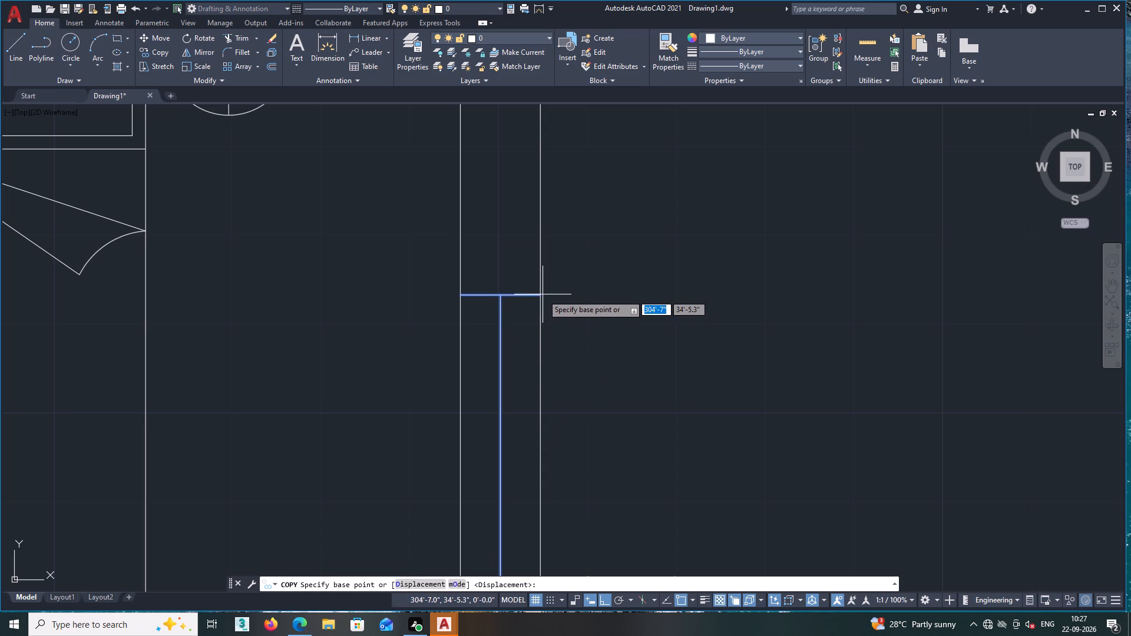
pyautogui.click(540, 295)
pyautogui.scroll(-2, 538, 441)
pyautogui.moveTo(533, 459); pyautogui.dragTo(538, 303, button='middle')
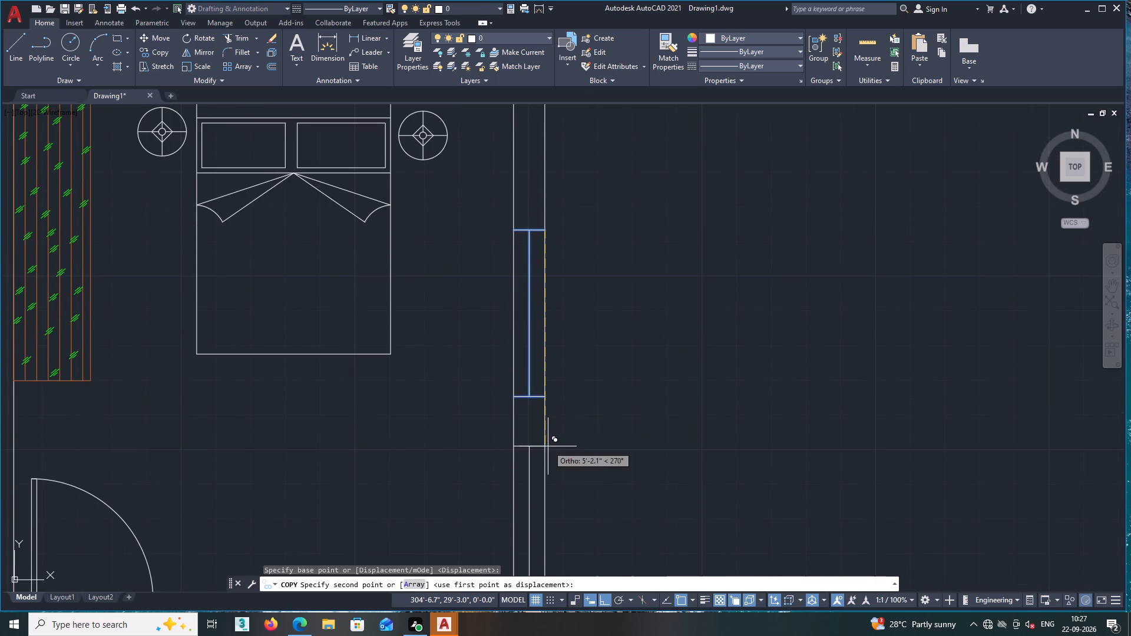
pyautogui.moveTo(548, 447); pyautogui.dragTo(547, 302, button='middle')
pyautogui.moveTo(545, 430); pyautogui.dragTo(550, 332, button='middle')
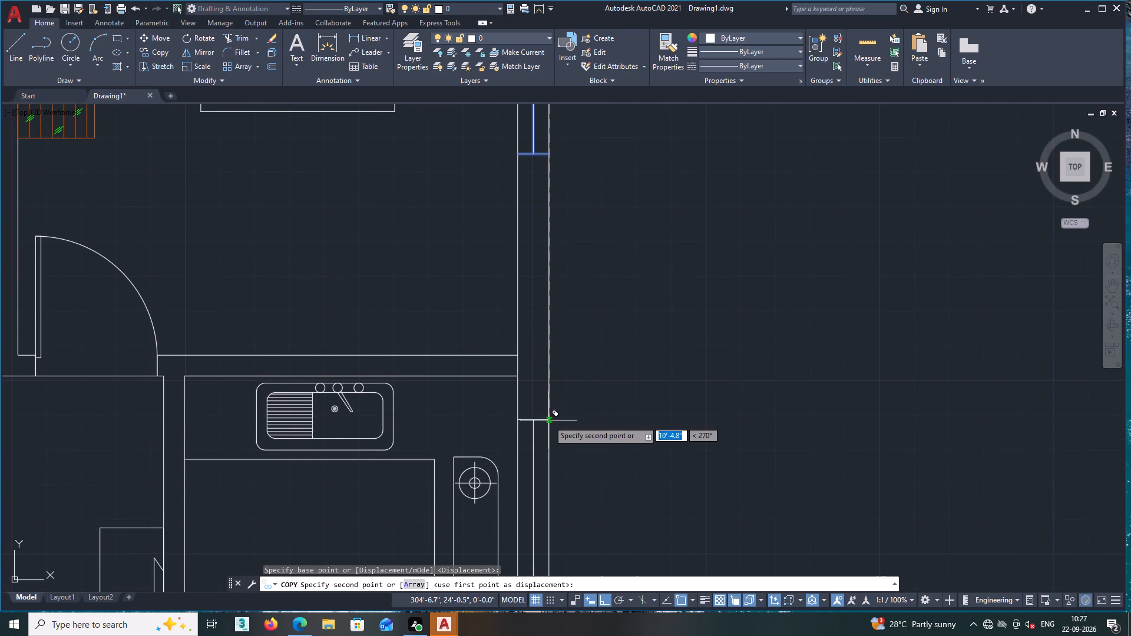
pyautogui.moveTo(548, 419); pyautogui.dragTo(547, 383, button='middle')
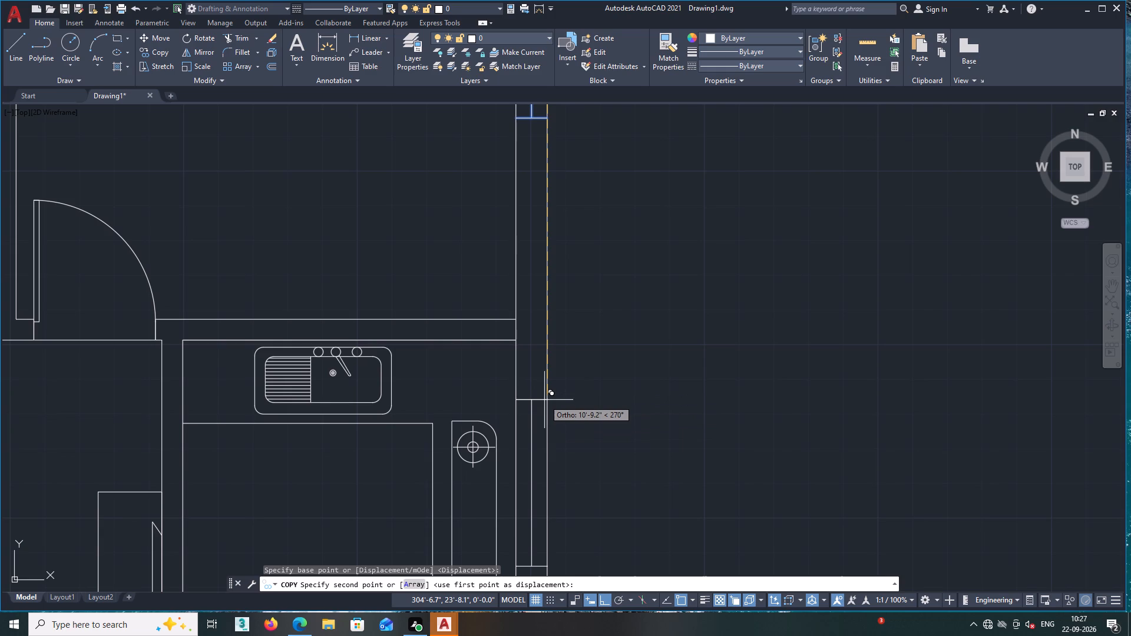
pyautogui.scroll(1, 544, 400)
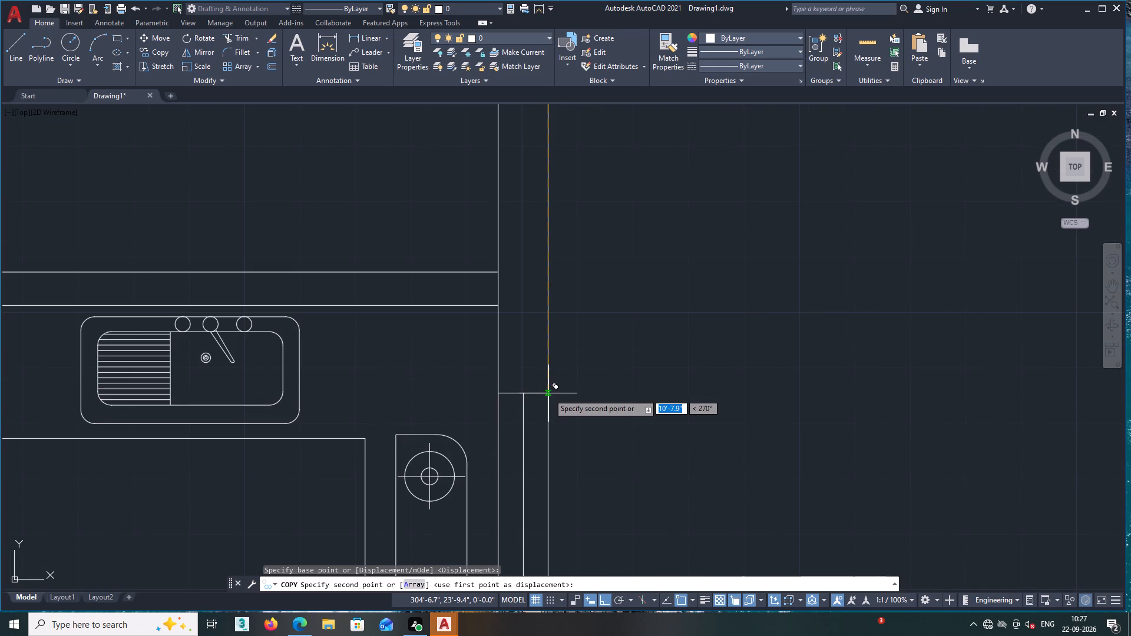
pyautogui.click(548, 393)
# Place another copy of the window in the east outer wall beside the dining table, about 18' south of the bedroom window.
pyautogui.moveTo(546, 469); pyautogui.dragTo(572, 328, button='middle')
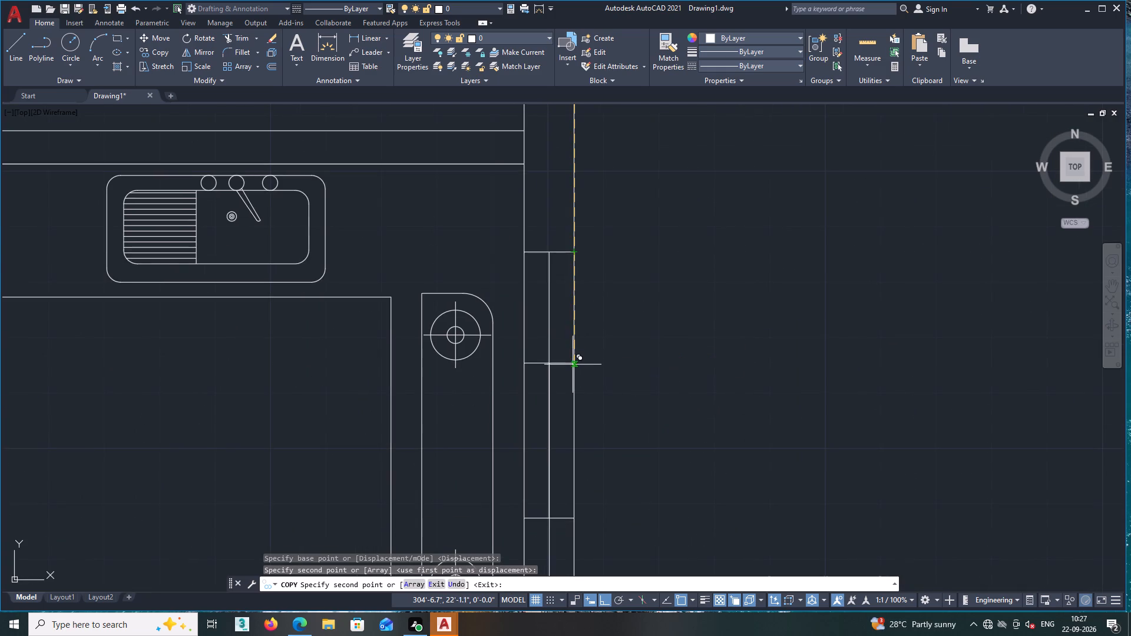
pyautogui.scroll(-2, 572, 378)
pyautogui.moveTo(577, 446); pyautogui.dragTo(590, 303, button='middle')
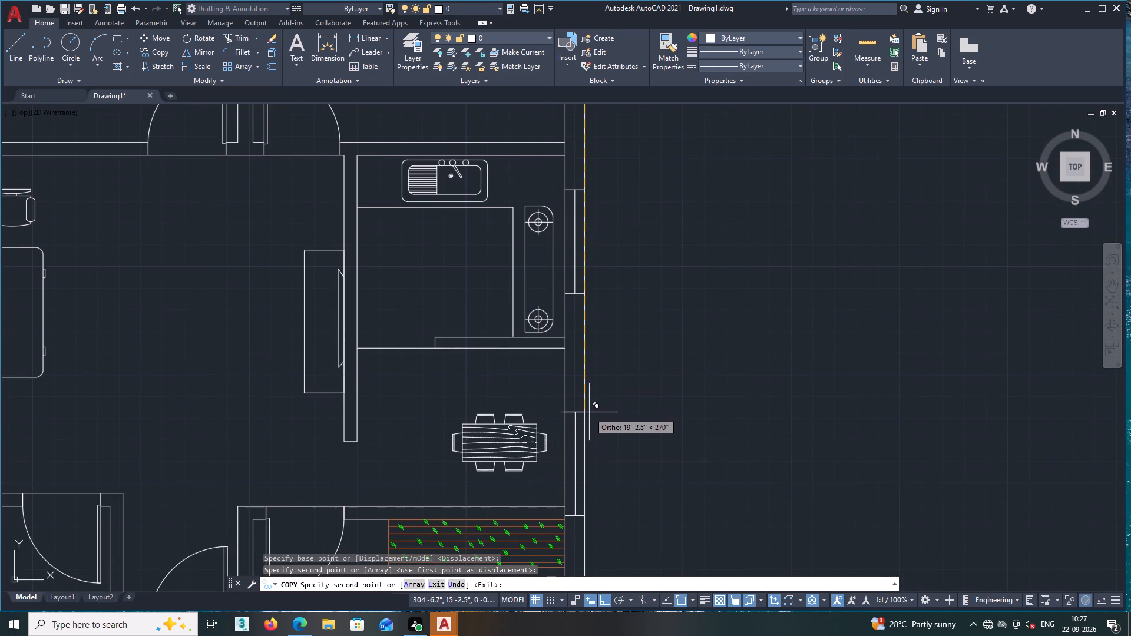
pyautogui.moveTo(589, 415); pyautogui.dragTo(583, 329, button='middle')
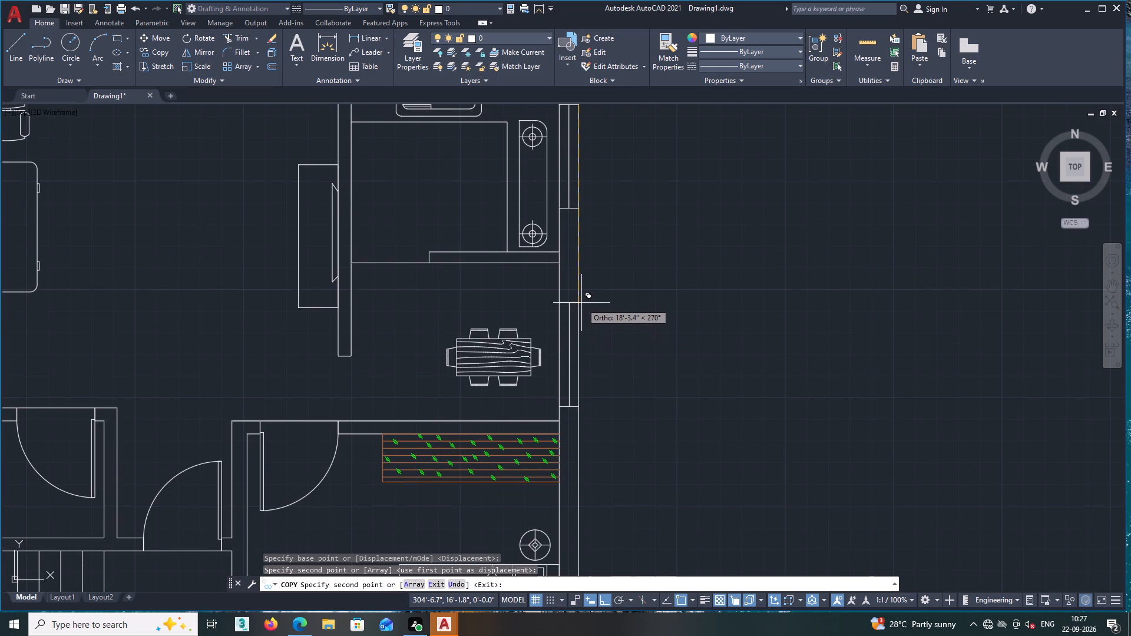
pyautogui.click(581, 297)
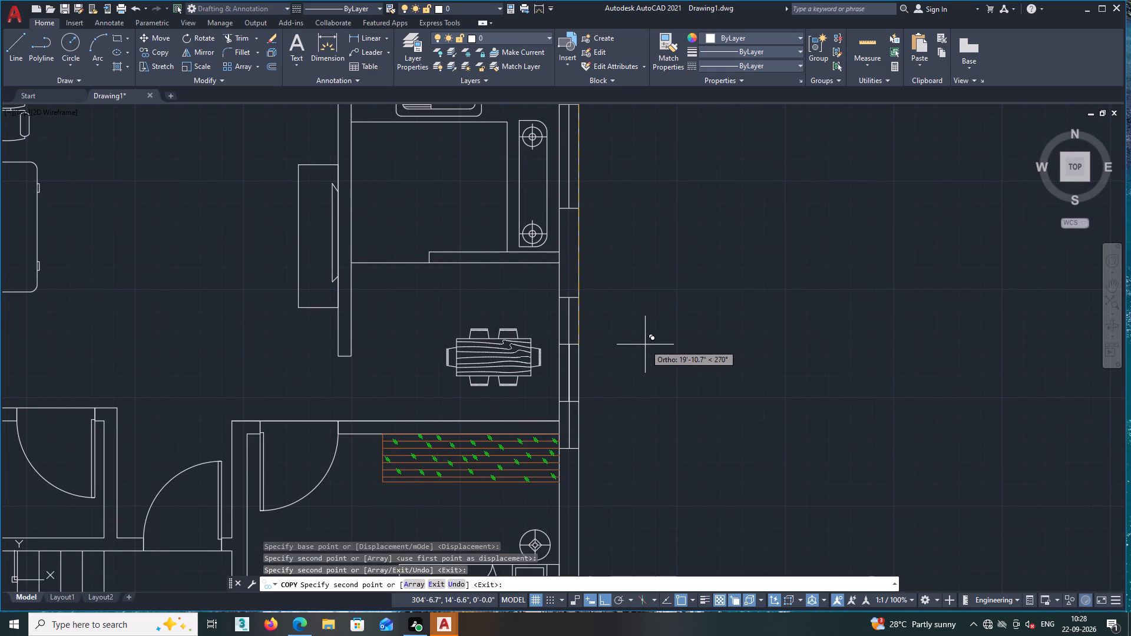
pyautogui.press('Escape')
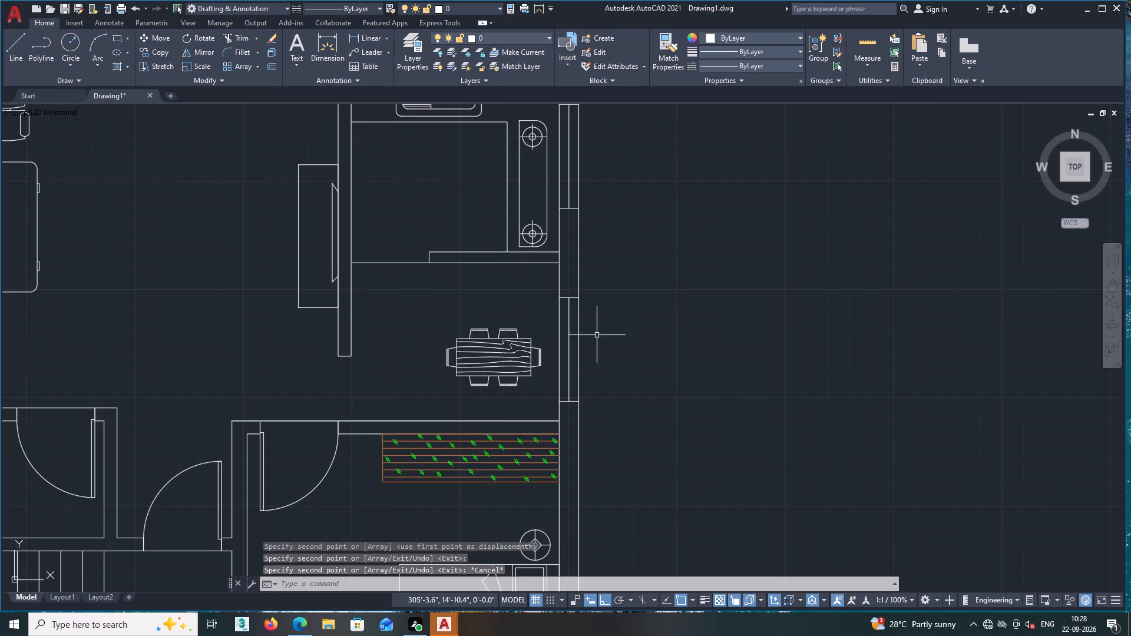
# Change the colour of the northwest bedroom's west-wall window lines to Cyan.
pyautogui.scroll(-1, 595, 334)
pyautogui.moveTo(598, 316); pyautogui.dragTo(584, 480, button='middle')
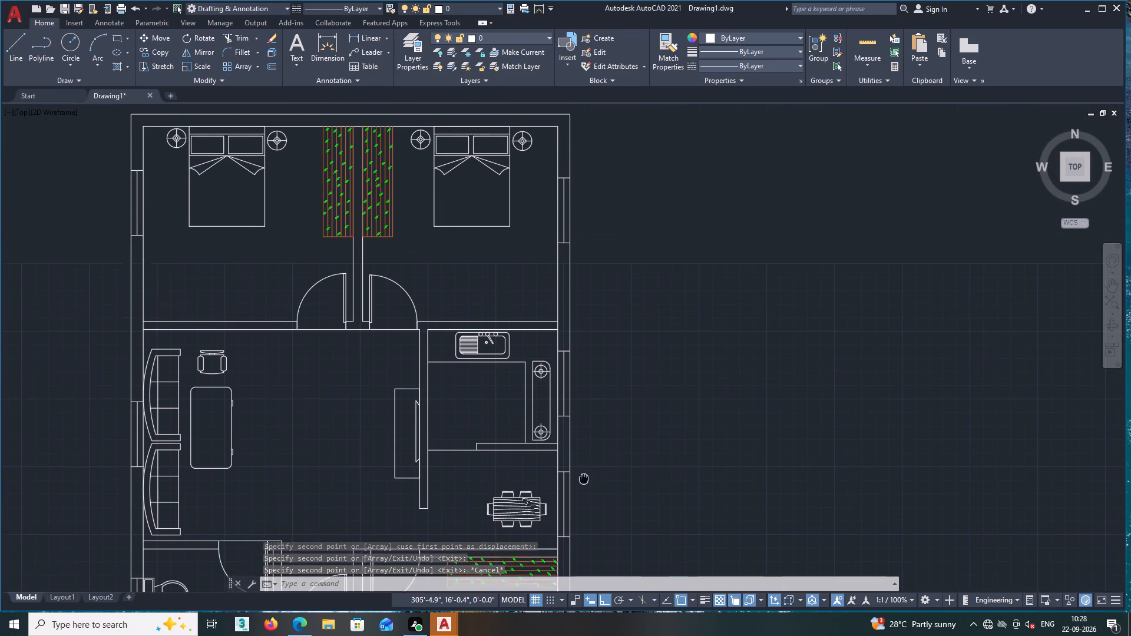
pyautogui.moveTo(584, 480); pyautogui.dragTo(587, 492, button='middle')
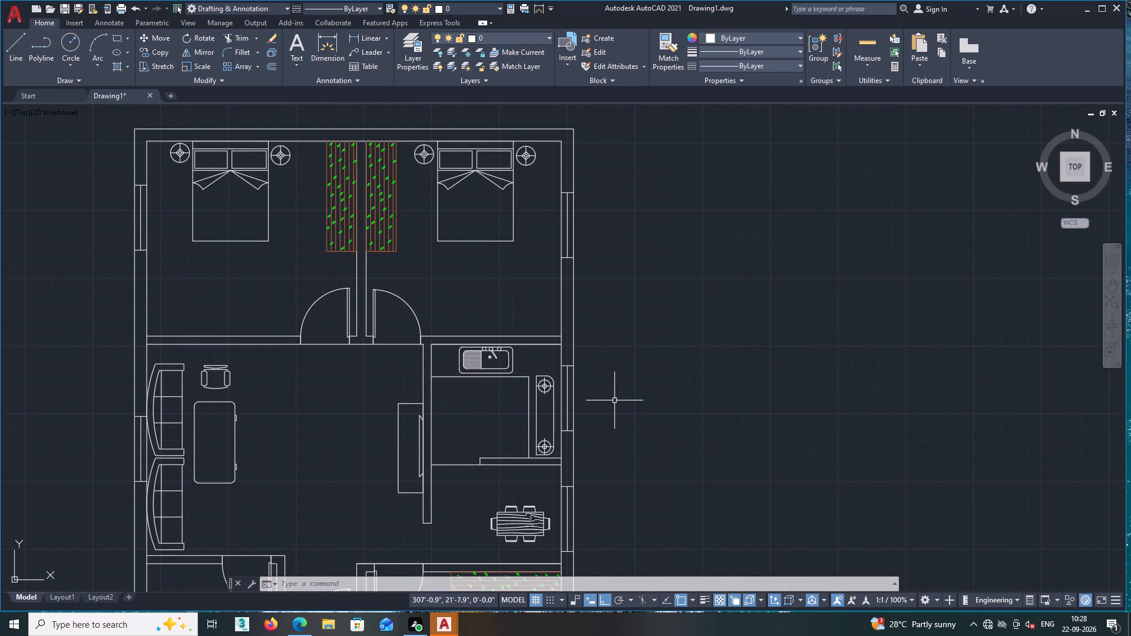
pyautogui.scroll(-1, 619, 390)
pyautogui.moveTo(624, 383); pyautogui.dragTo(686, 400, button='middle')
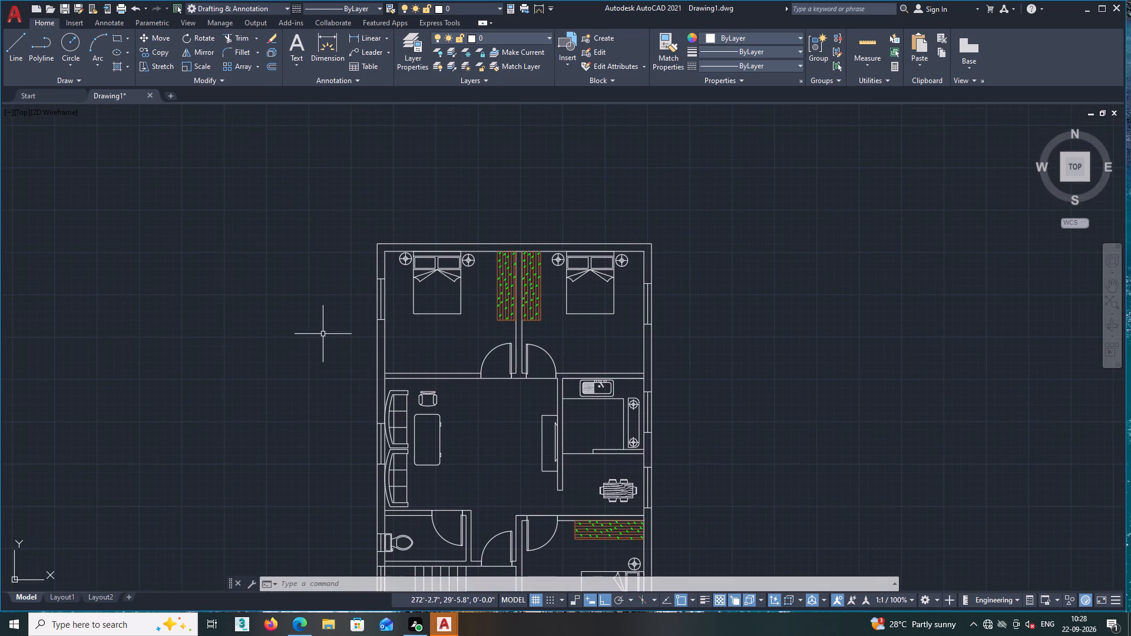
pyautogui.scroll(4, 376, 309)
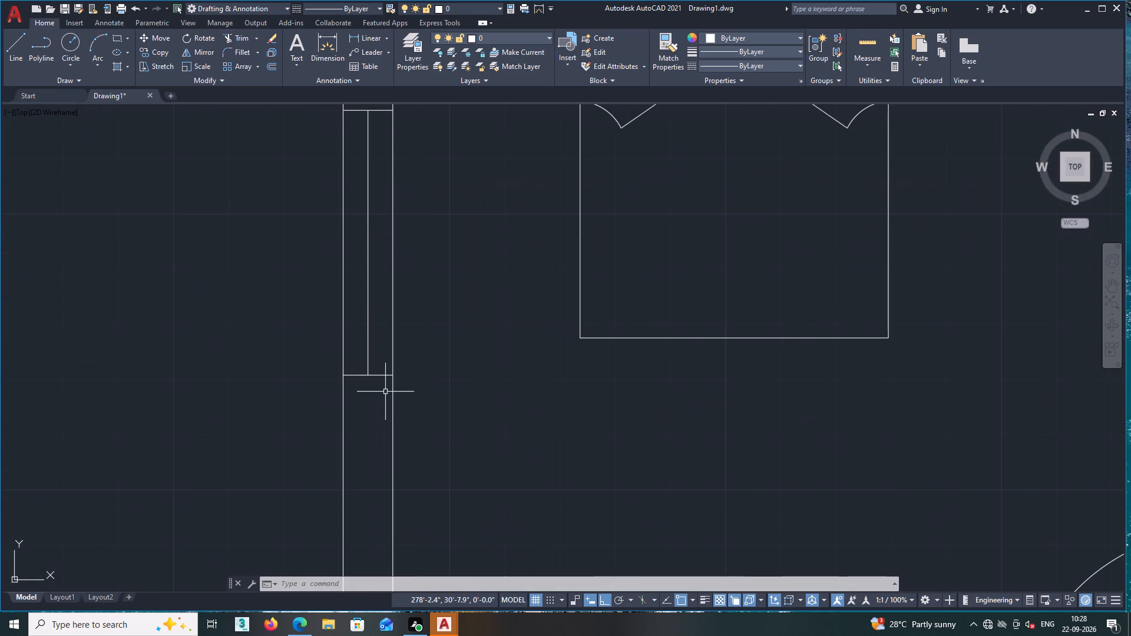
pyautogui.click(385, 392)
pyautogui.moveTo(359, 303); pyautogui.dragTo(413, 450, button='middle')
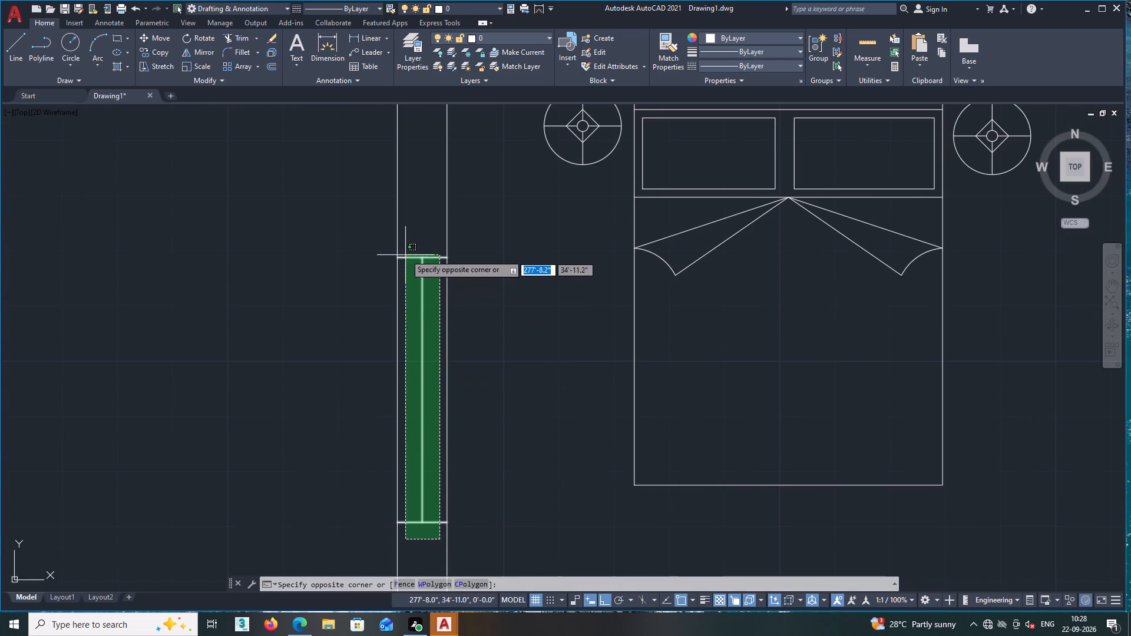
pyautogui.click(406, 243)
pyautogui.scroll(-1, 406, 243)
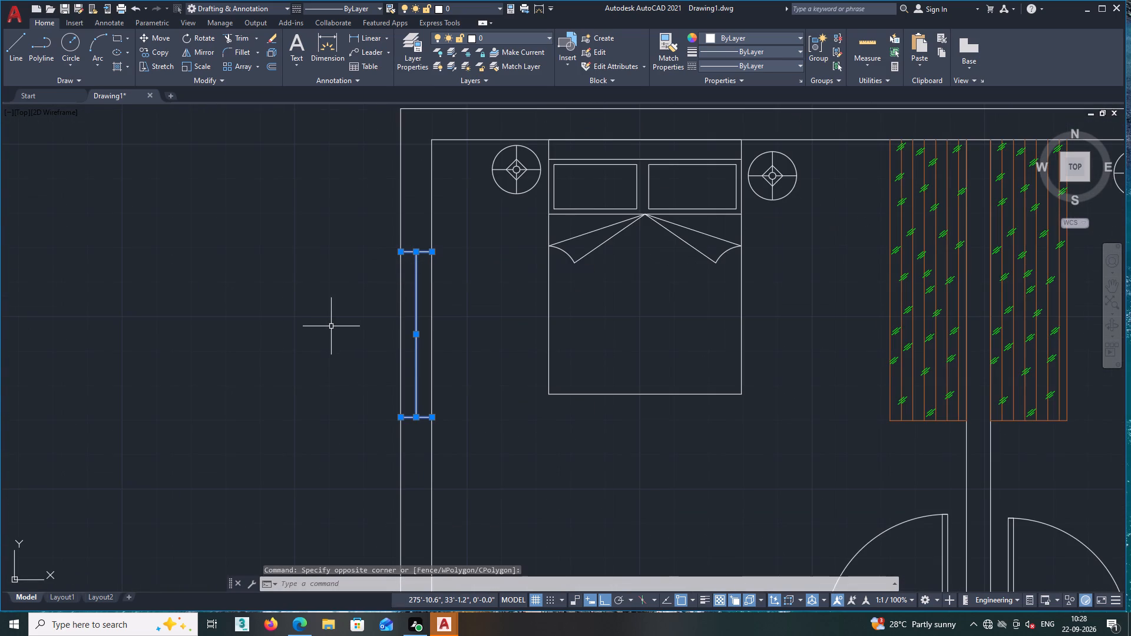
pyautogui.doubleClick(712, 35)
pyautogui.click(709, 34)
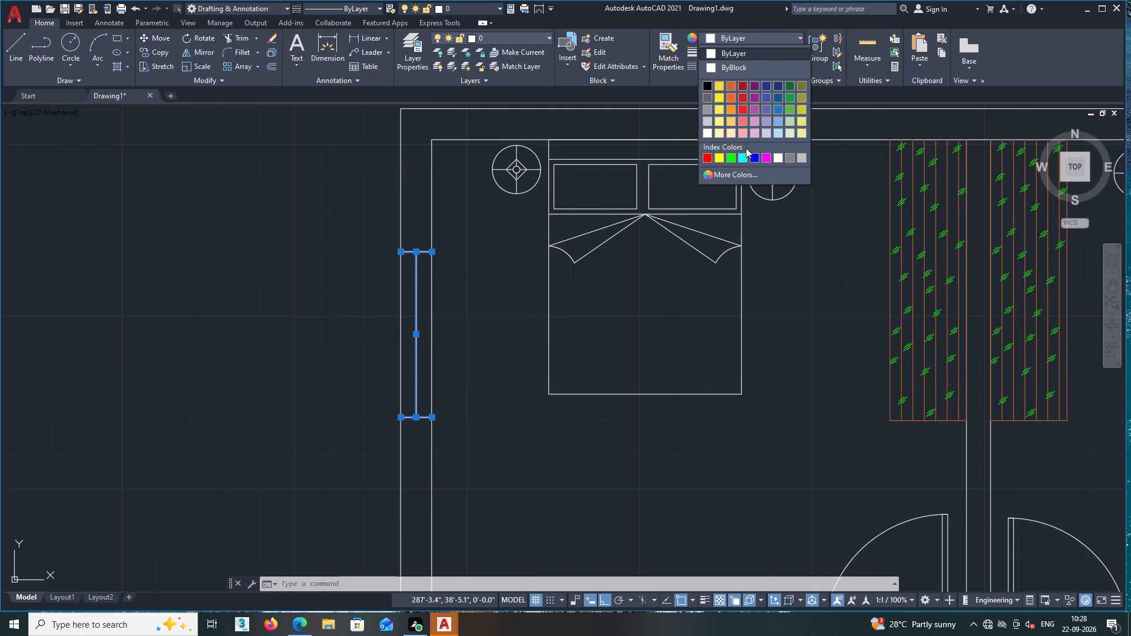
pyautogui.click(743, 158)
pyautogui.scroll(-1, 512, 348)
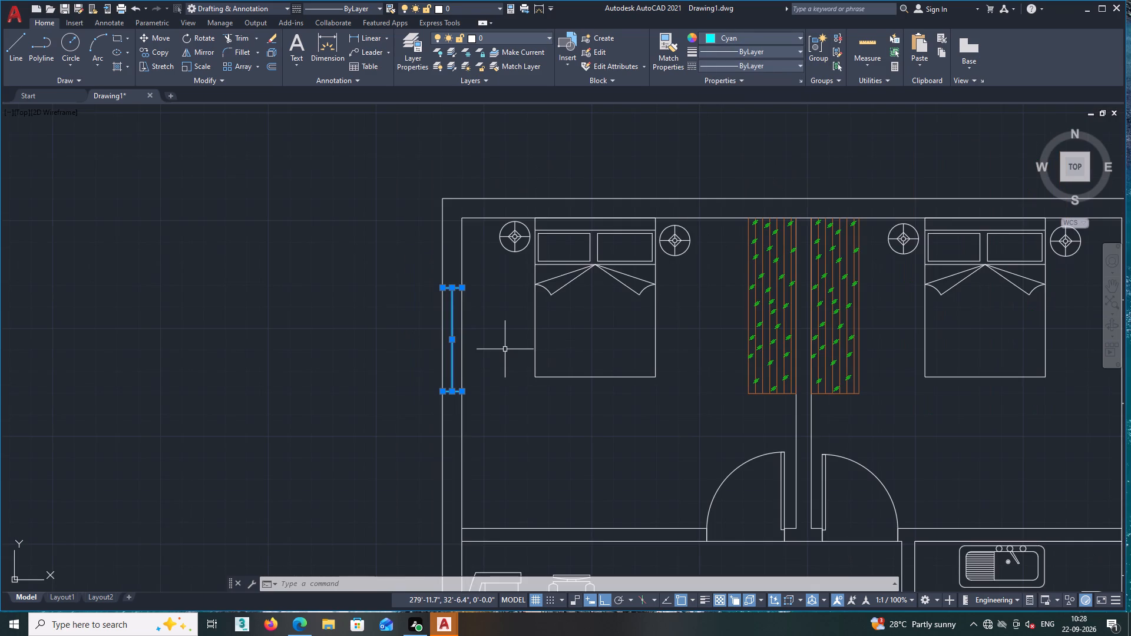
pyautogui.press('Escape')
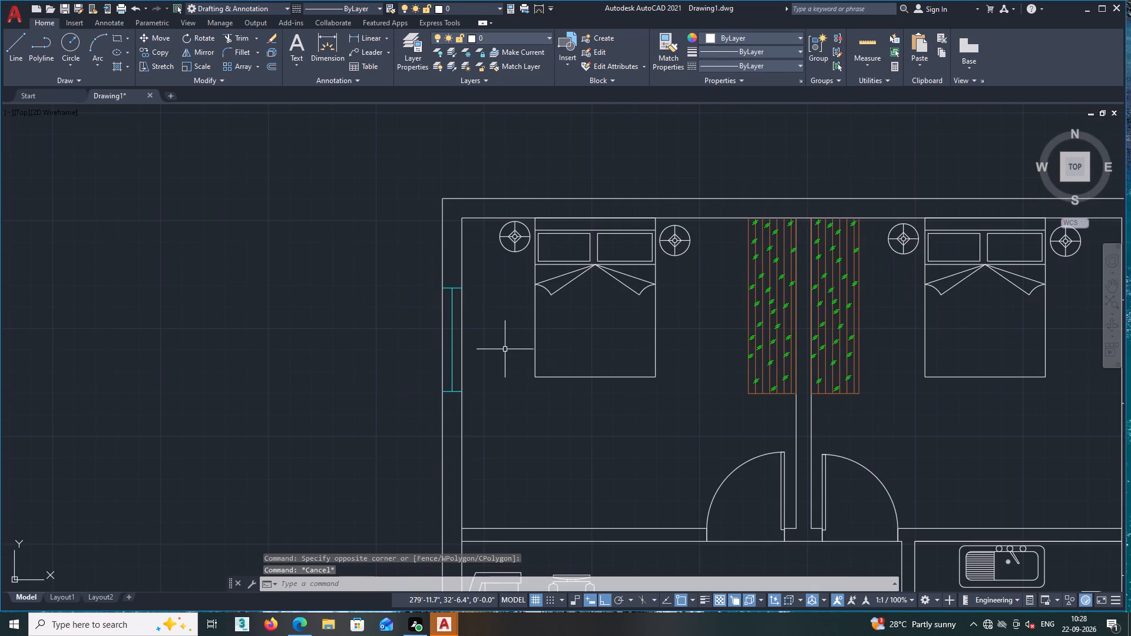
# Use Match Properties to apply the cyan northwest bedroom window's properties to the northeast bedroom's east-wall window.
pyautogui.click(670, 42)
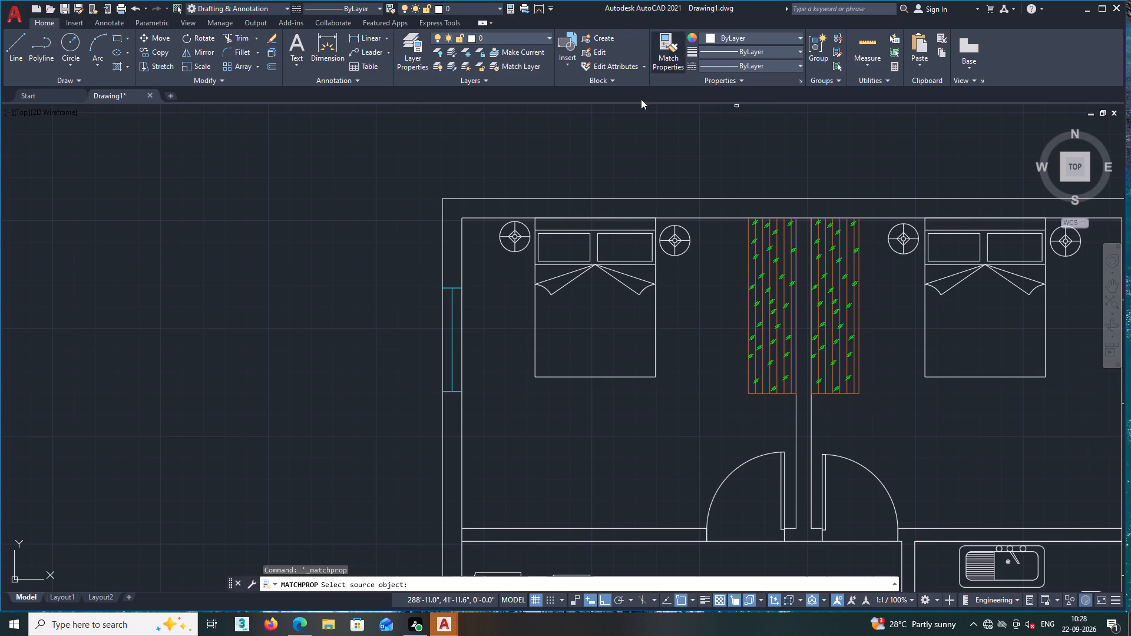
pyautogui.click(453, 316)
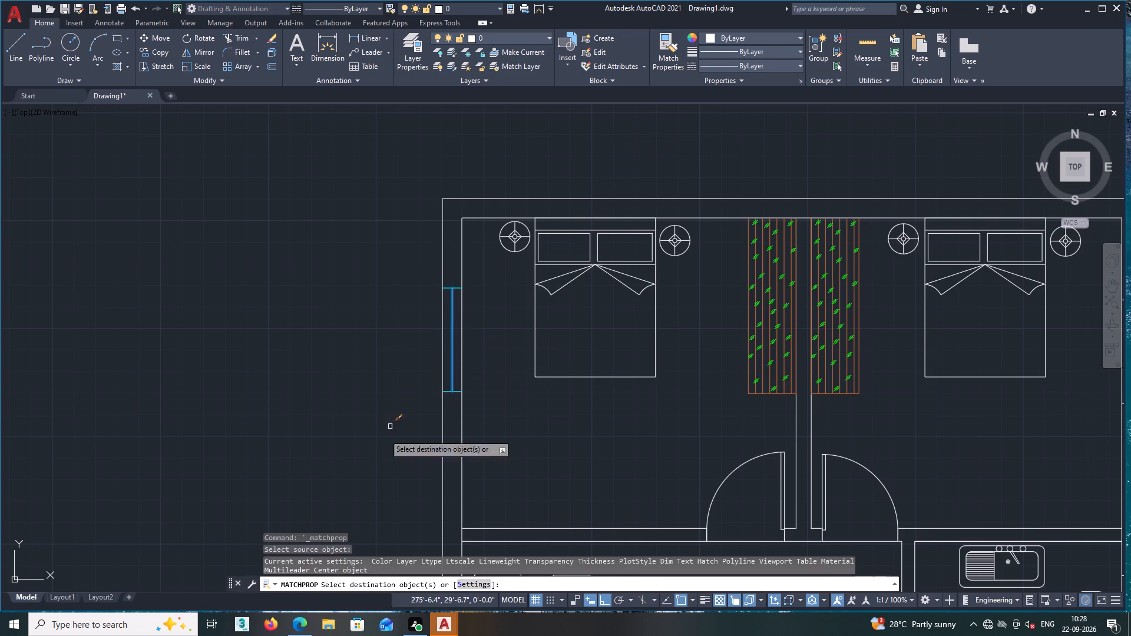
pyautogui.scroll(-1, 325, 474)
pyautogui.moveTo(309, 452); pyautogui.dragTo(257, 286, button='middle')
pyautogui.scroll(2, 812, 270)
pyautogui.moveTo(785, 286); pyautogui.dragTo(796, 442, button='middle')
pyautogui.scroll(2, 748, 422)
pyautogui.moveTo(740, 416); pyautogui.dragTo(716, 572, button='middle')
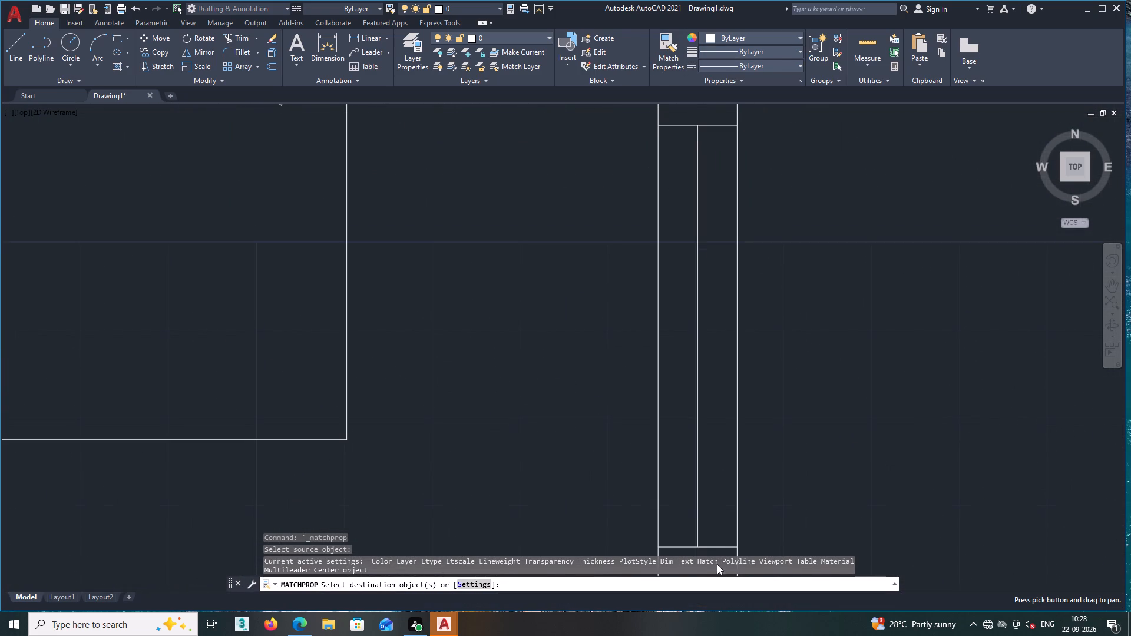
pyautogui.click(708, 554)
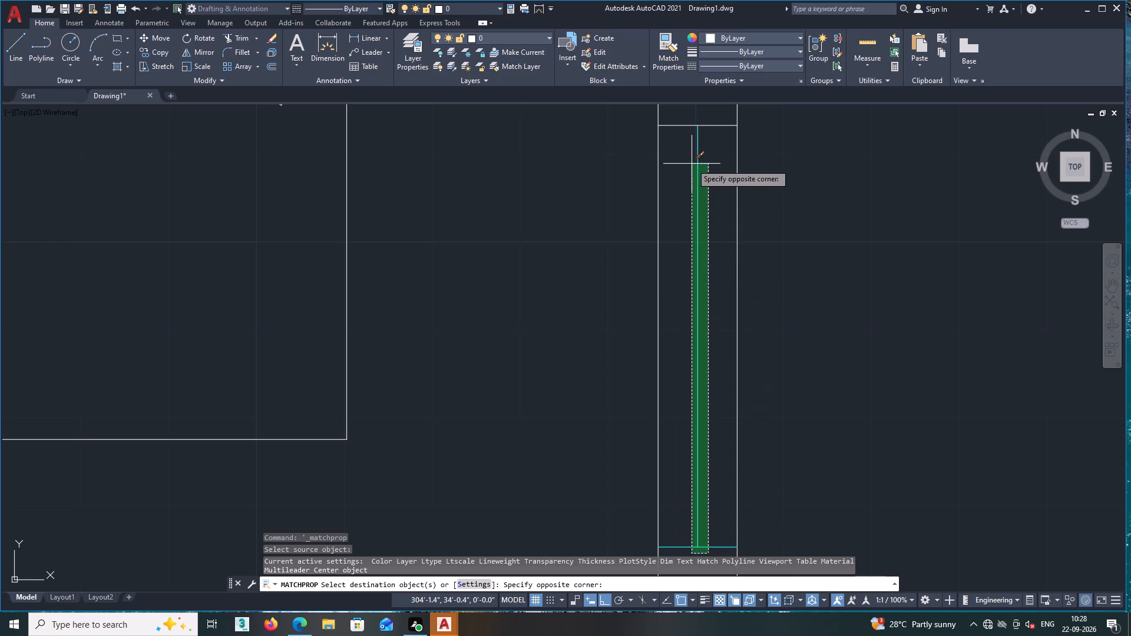
pyautogui.click(686, 118)
# Apply the cyan window properties to the kitchen window in the east outer wall.
pyautogui.scroll(-3, 690, 148)
pyautogui.moveTo(879, 406); pyautogui.dragTo(882, 279, button='middle')
pyautogui.moveTo(848, 477); pyautogui.dragTo(842, 386, button='middle')
pyautogui.scroll(2, 779, 413)
pyautogui.moveTo(773, 395); pyautogui.dragTo(783, 461, button='middle')
pyautogui.click(756, 467)
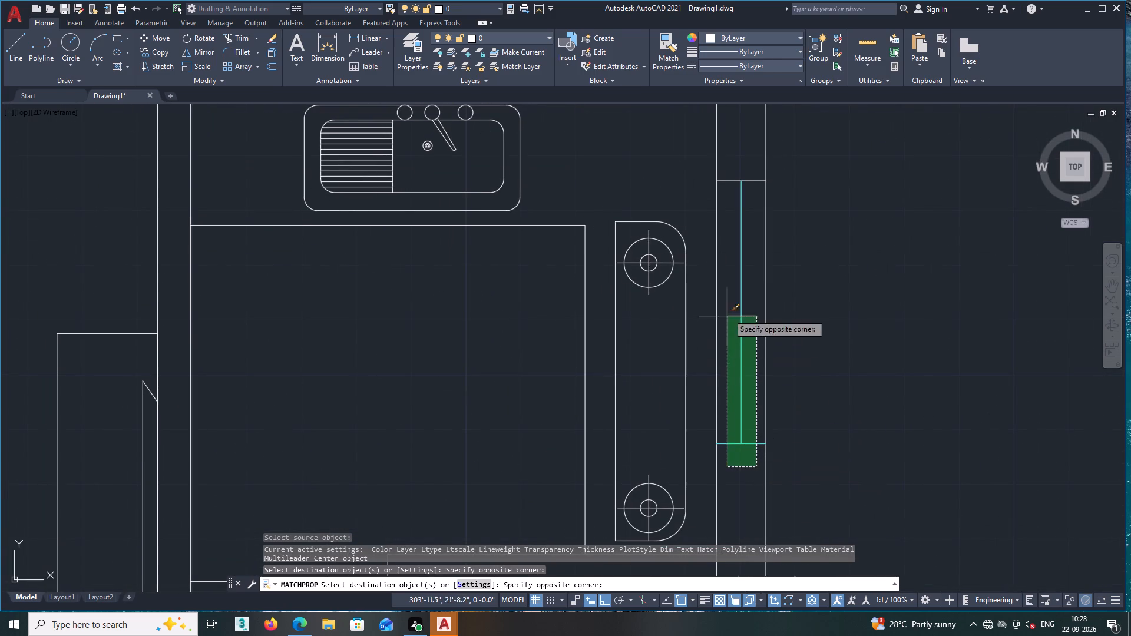
pyautogui.click(732, 163)
# Apply the cyan window properties to the east-wall window beside the dining table.
pyautogui.scroll(-2, 831, 277)
pyautogui.moveTo(832, 337); pyautogui.dragTo(806, 213, button='middle')
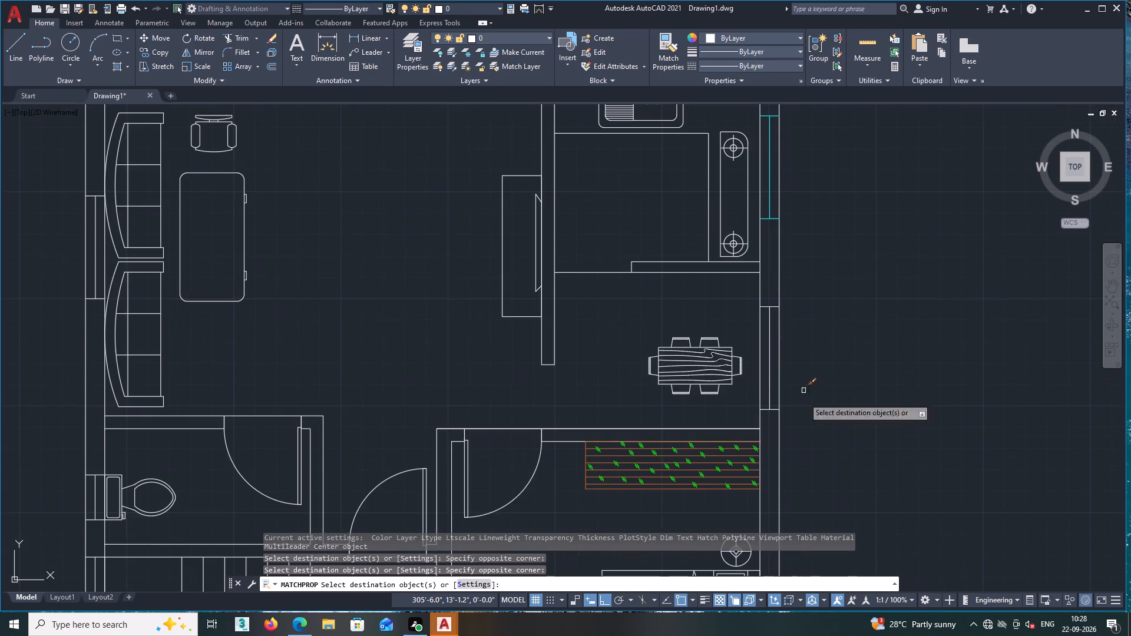
pyautogui.scroll(1, 790, 446)
pyautogui.moveTo(791, 428); pyautogui.dragTo(806, 483, button='middle')
pyautogui.scroll(2, 789, 469)
pyautogui.moveTo(769, 430); pyautogui.dragTo(767, 425)
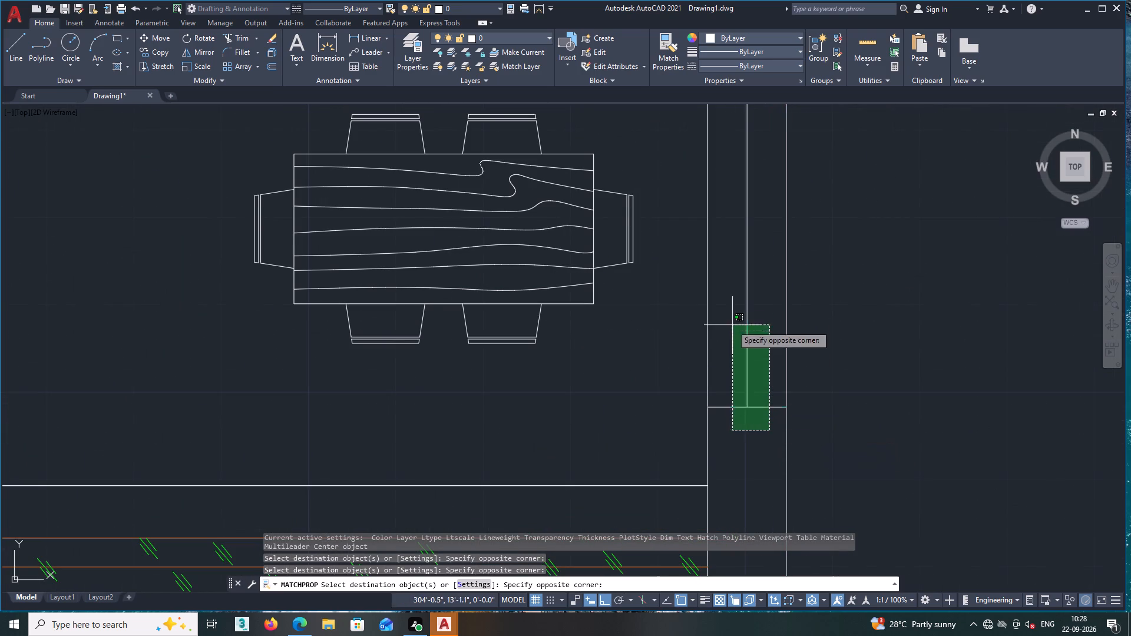
pyautogui.moveTo(732, 308); pyautogui.dragTo(729, 454, button='middle')
pyautogui.click(722, 121)
# Apply the cyan window properties to the southeast bedroom's window in the south outer wall.
pyautogui.moveTo(731, 144); pyautogui.dragTo(731, 145, button='middle')
pyautogui.scroll(-1, 731, 145)
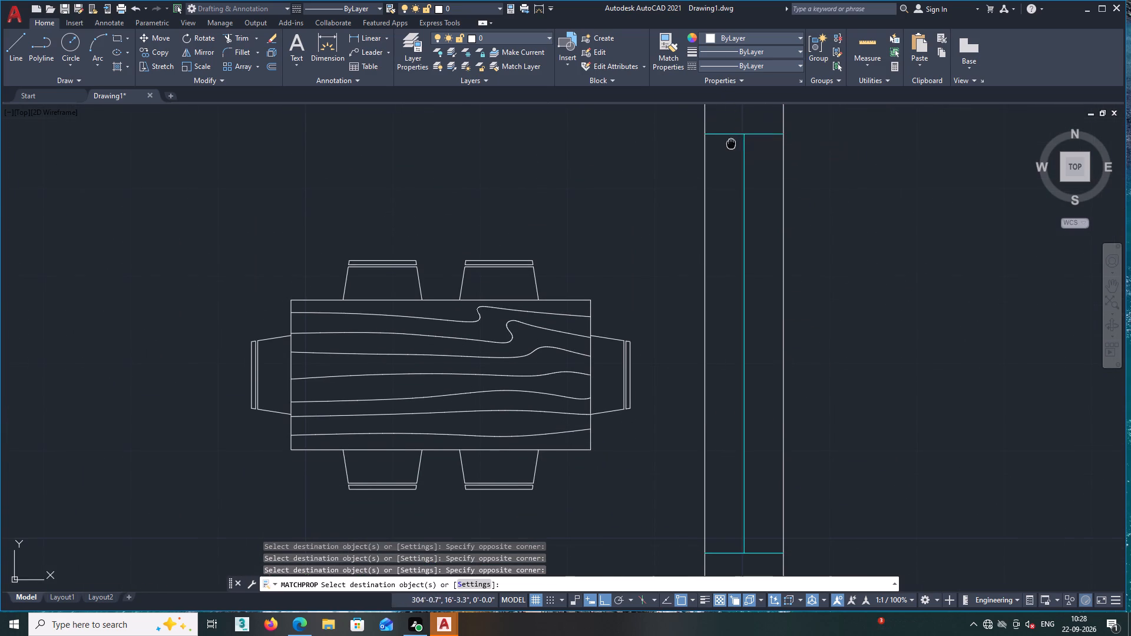
pyautogui.moveTo(731, 145); pyautogui.dragTo(731, 163, button='middle')
pyautogui.scroll(-3, 731, 145)
pyautogui.moveTo(784, 282); pyautogui.dragTo(791, 212, button='middle')
pyautogui.scroll(2, 686, 428)
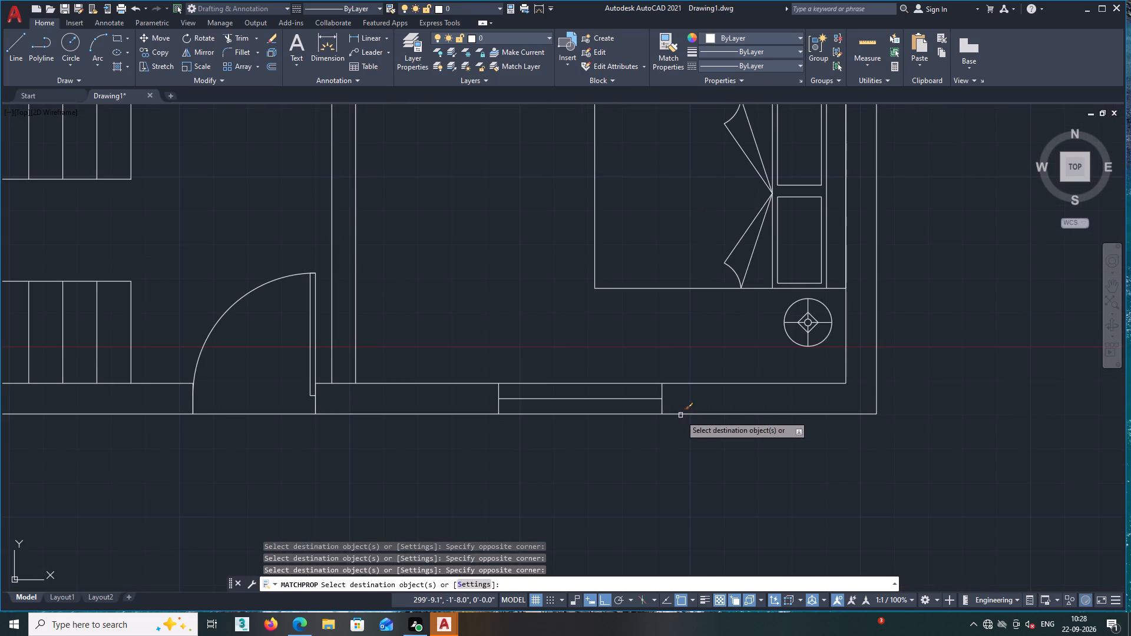
pyautogui.click(677, 406)
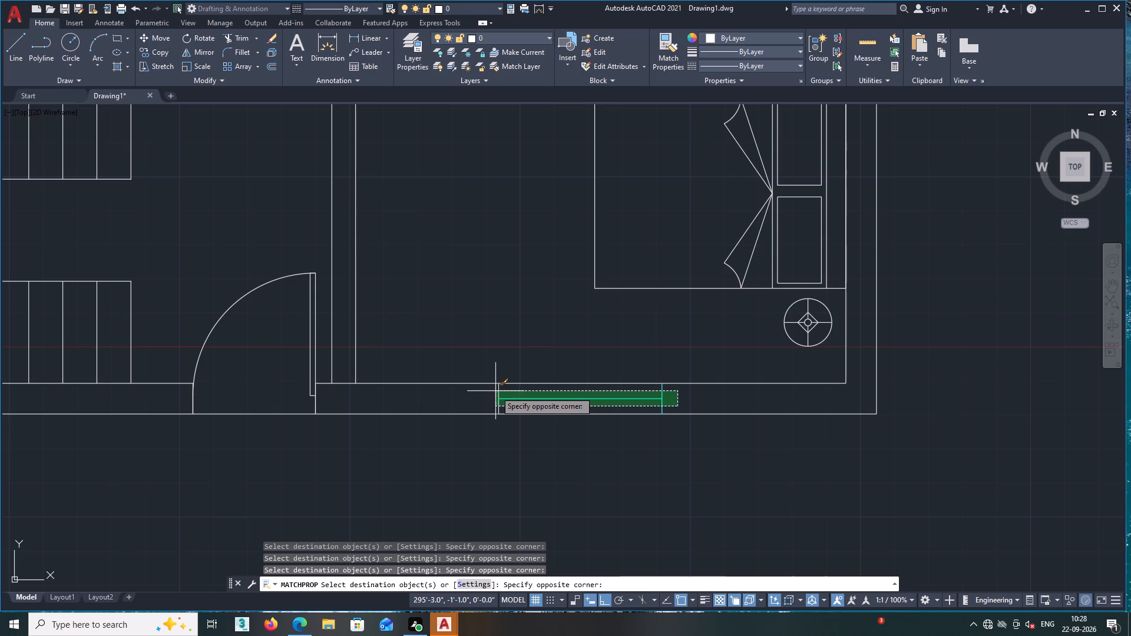
pyautogui.click(494, 392)
# Apply the cyan window properties to the staircase window in the west outer wall.
pyautogui.scroll(-1, 580, 452)
pyautogui.moveTo(611, 486); pyautogui.dragTo(1115, 513, button='middle')
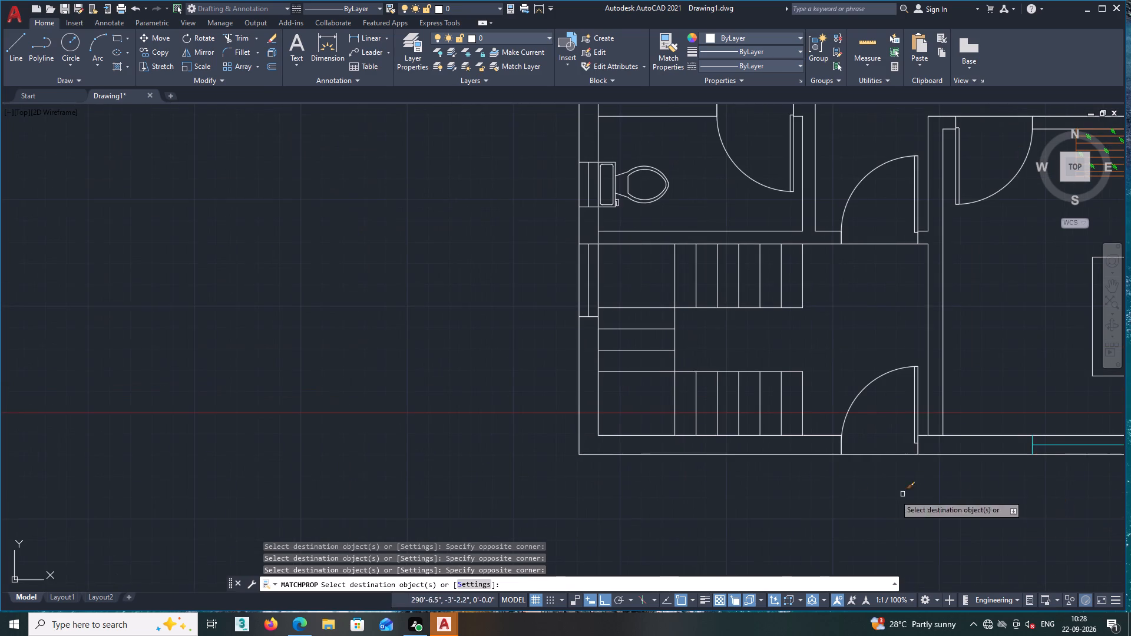
pyautogui.scroll(1, 586, 307)
pyautogui.moveTo(580, 326); pyautogui.dragTo(583, 430, button='middle')
pyautogui.scroll(2, 594, 423)
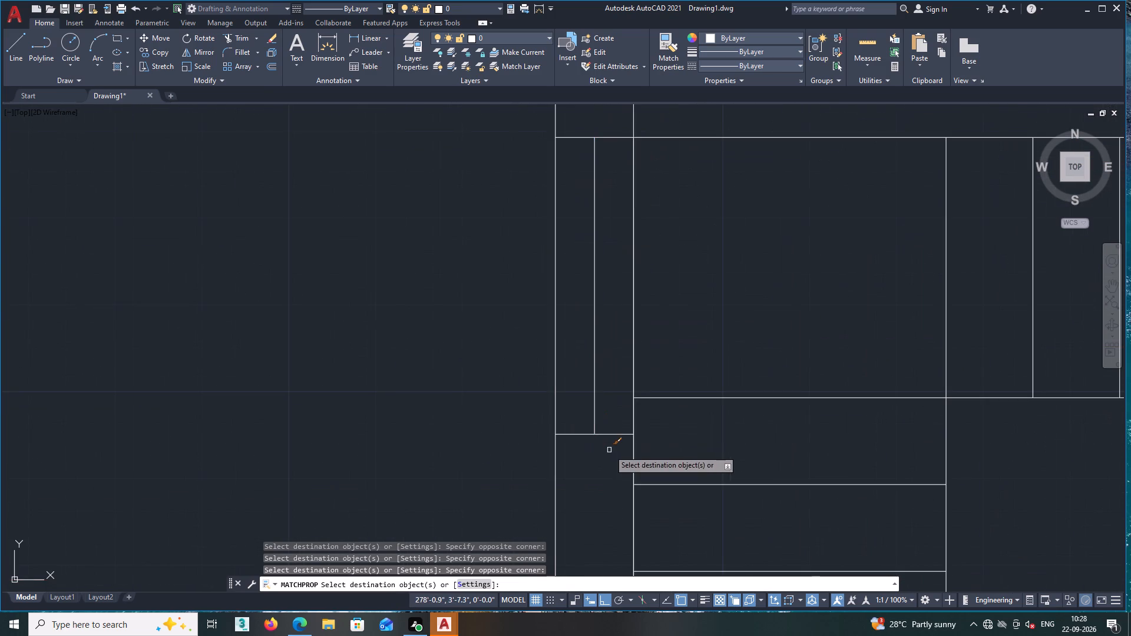
pyautogui.click(609, 450)
pyautogui.click(584, 118)
# Apply the cyan window properties to the toilet's window in the west outer wall.
pyautogui.moveTo(584, 118); pyautogui.dragTo(608, 355, button='middle')
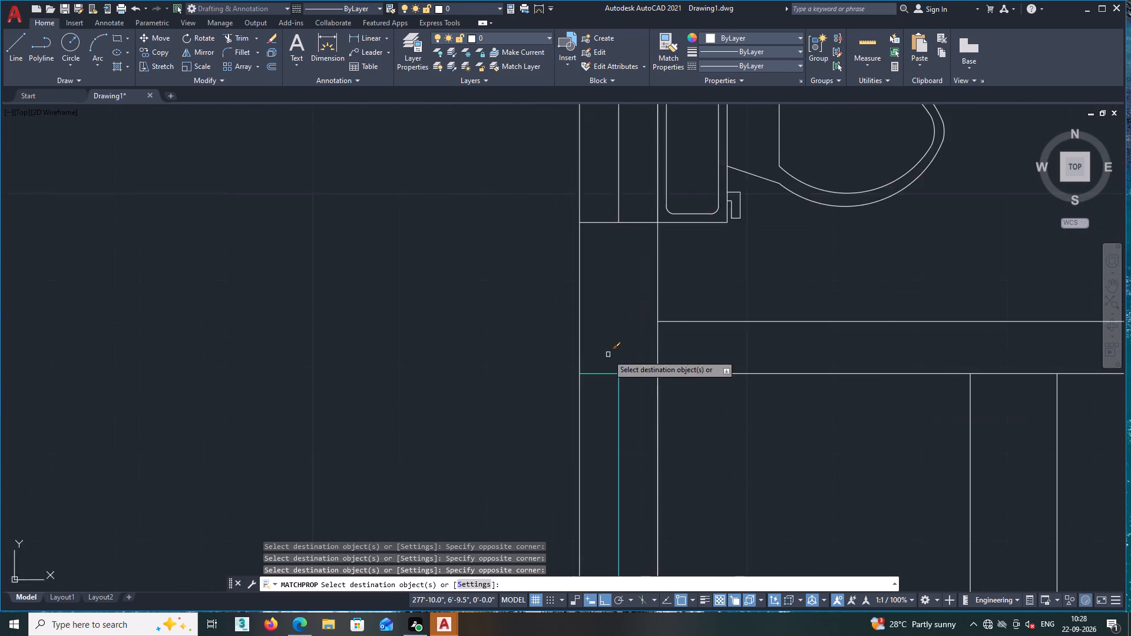
pyautogui.scroll(-3, 607, 356)
pyautogui.scroll(2, 607, 333)
pyautogui.moveTo(613, 306); pyautogui.dragTo(629, 396, button='middle')
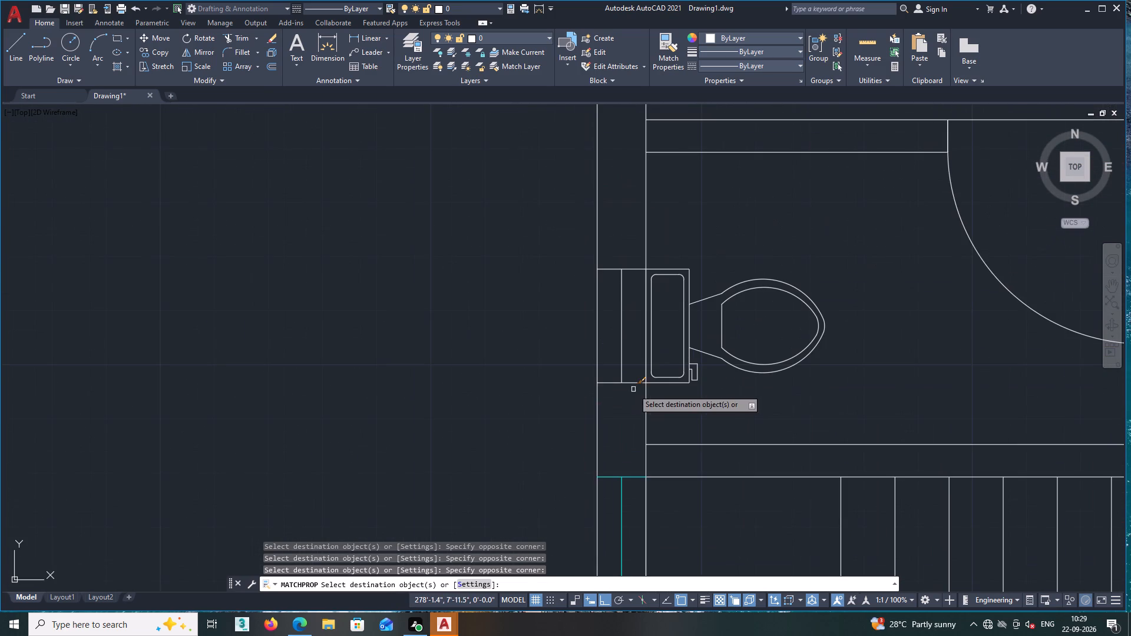
pyautogui.click(633, 398)
pyautogui.click(616, 249)
# Apply the cyan window properties to the living room window behind the sofas in the west wall, and finish matching.
pyautogui.moveTo(616, 249); pyautogui.dragTo(639, 437, button='middle')
pyautogui.scroll(-1, 643, 419)
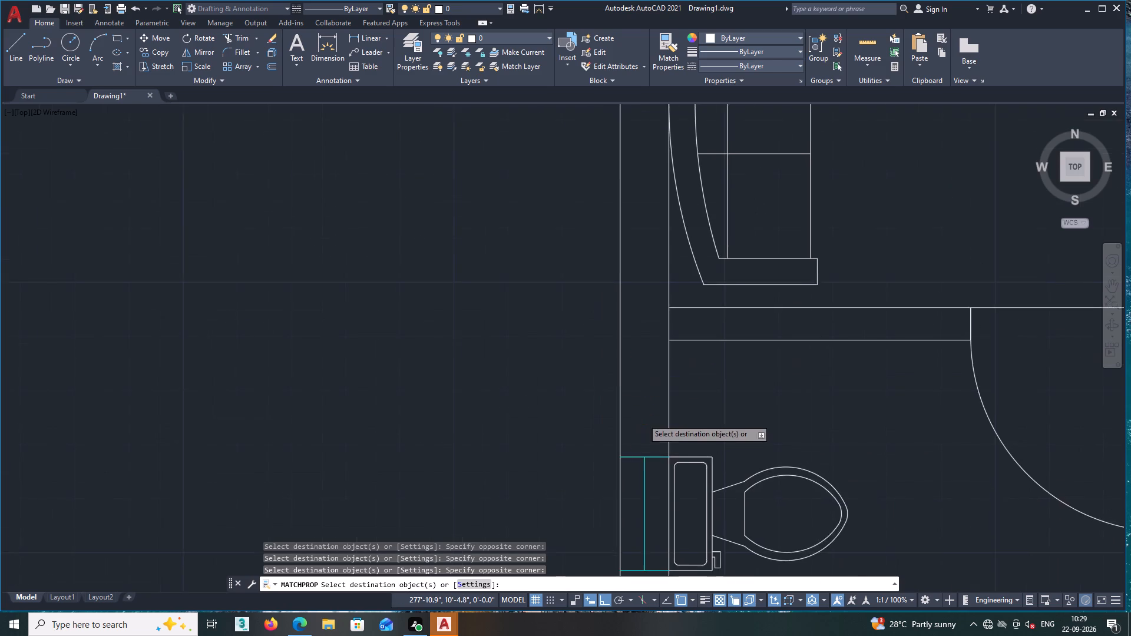
pyautogui.scroll(-3, 643, 419)
pyautogui.scroll(4, 650, 338)
pyautogui.click(621, 429)
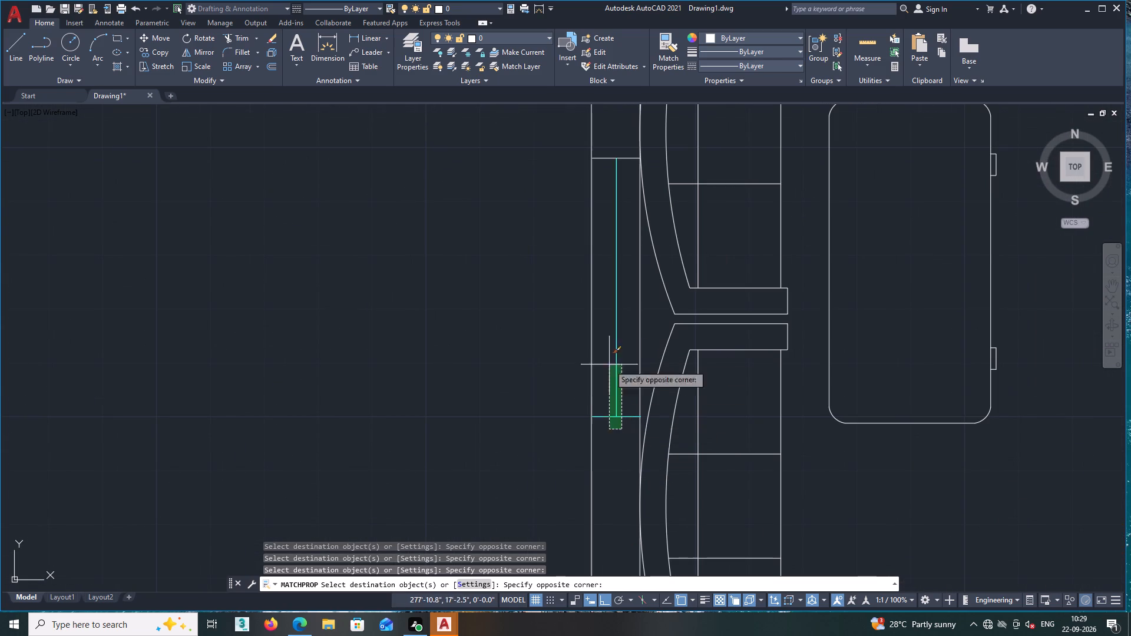
pyautogui.click(608, 131)
pyautogui.scroll(-2, 609, 145)
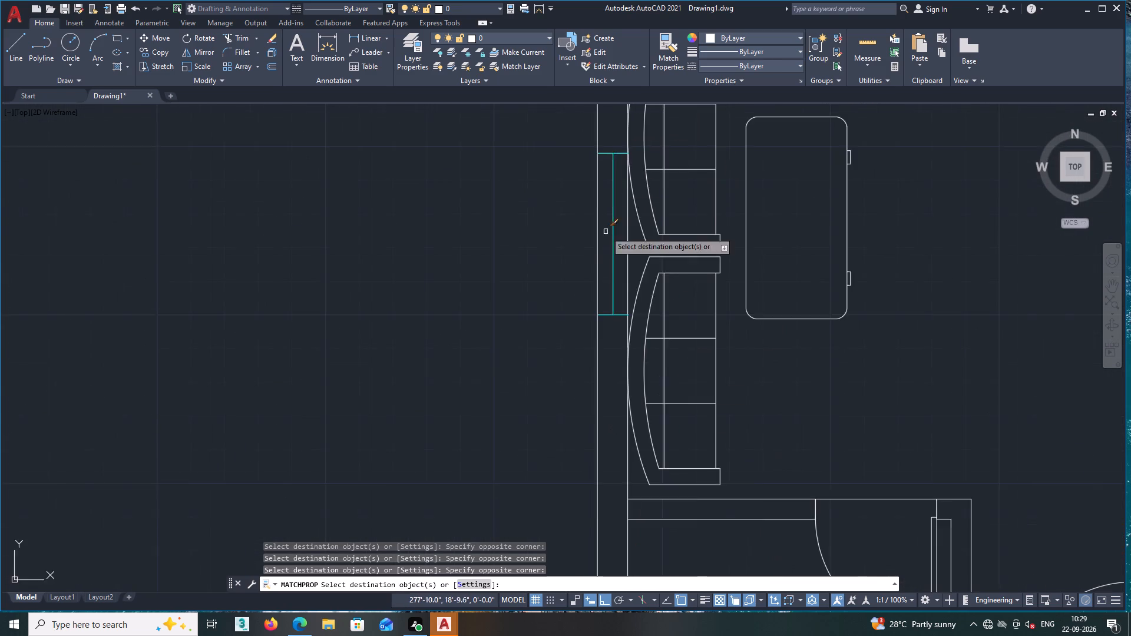
pyautogui.scroll(-1, 606, 231)
pyautogui.scroll(-2, 562, 342)
pyautogui.moveTo(904, 319); pyautogui.dragTo(907, 309, button='middle')
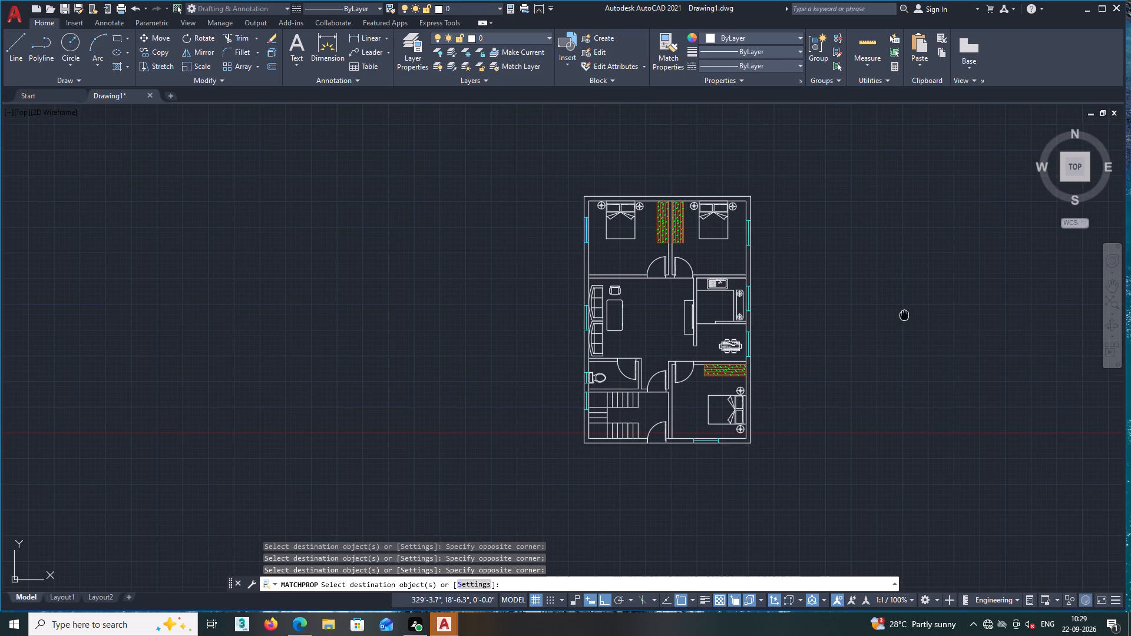
pyautogui.moveTo(907, 309); pyautogui.dragTo(911, 296, button='middle')
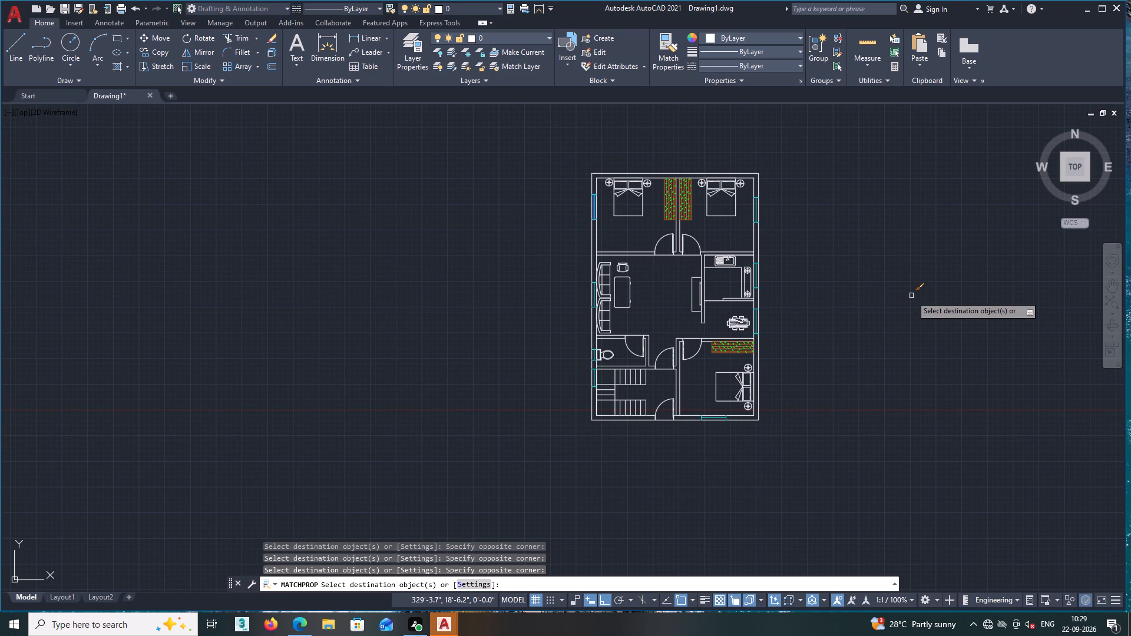
pyautogui.press('space')
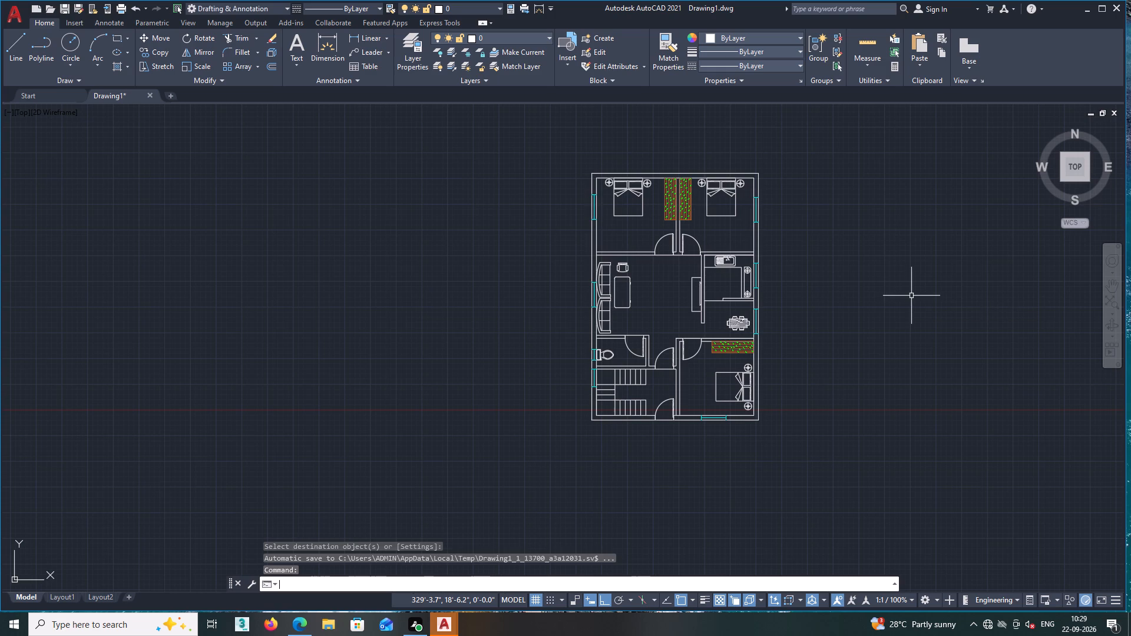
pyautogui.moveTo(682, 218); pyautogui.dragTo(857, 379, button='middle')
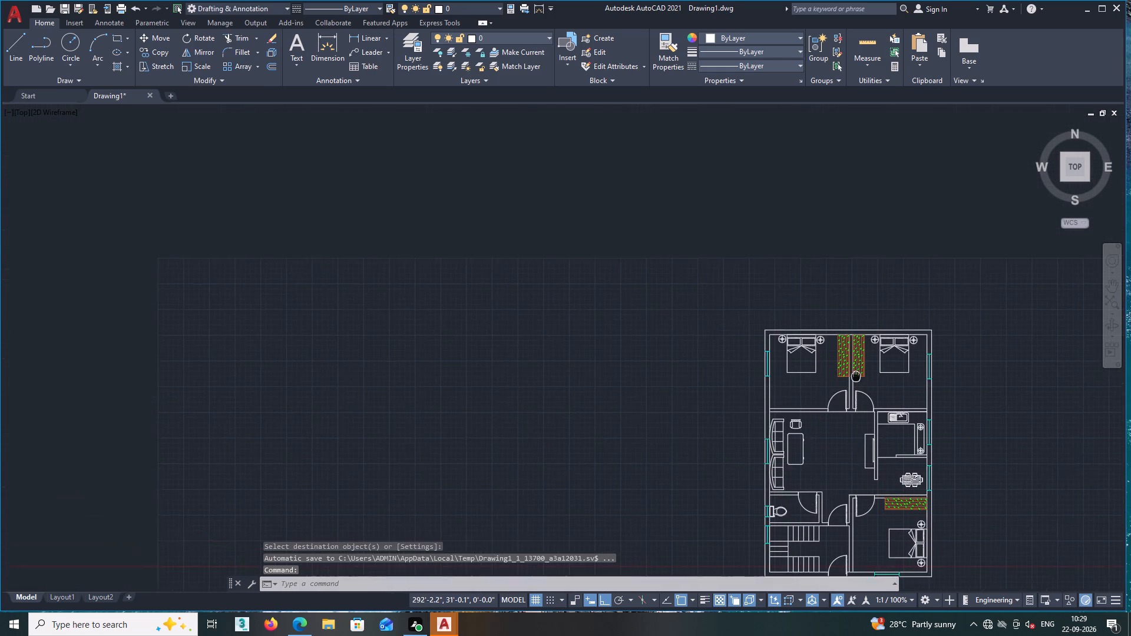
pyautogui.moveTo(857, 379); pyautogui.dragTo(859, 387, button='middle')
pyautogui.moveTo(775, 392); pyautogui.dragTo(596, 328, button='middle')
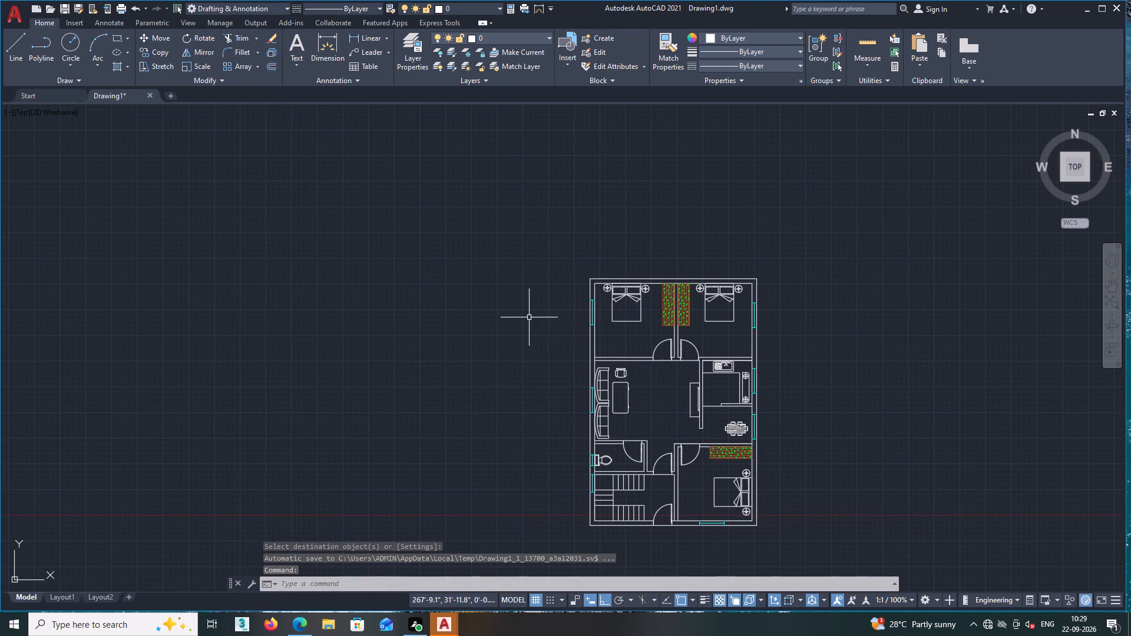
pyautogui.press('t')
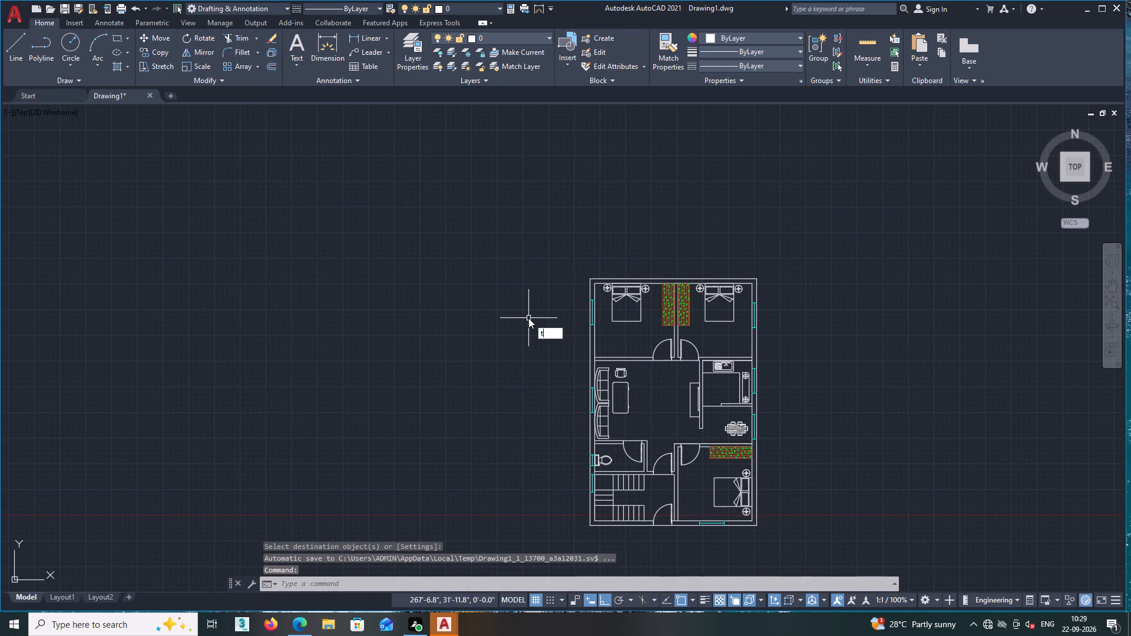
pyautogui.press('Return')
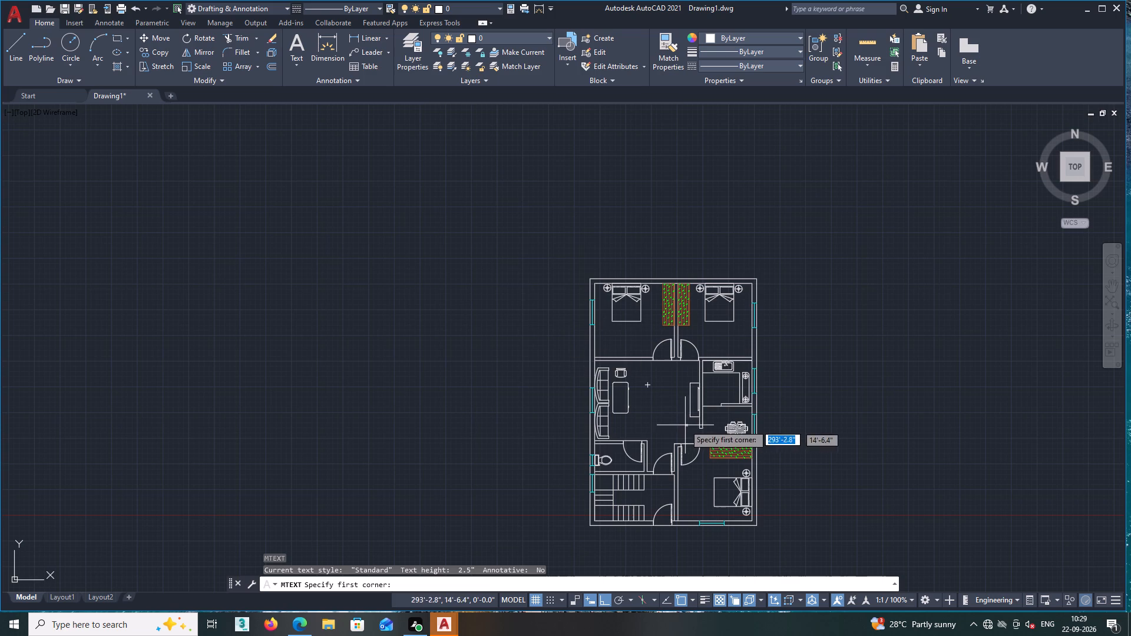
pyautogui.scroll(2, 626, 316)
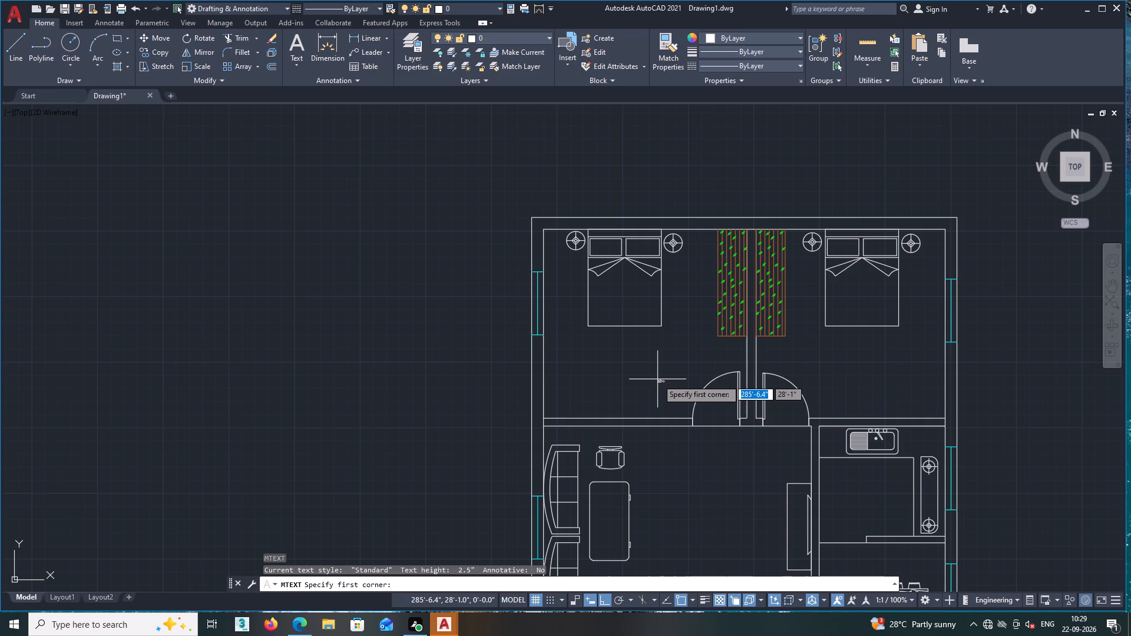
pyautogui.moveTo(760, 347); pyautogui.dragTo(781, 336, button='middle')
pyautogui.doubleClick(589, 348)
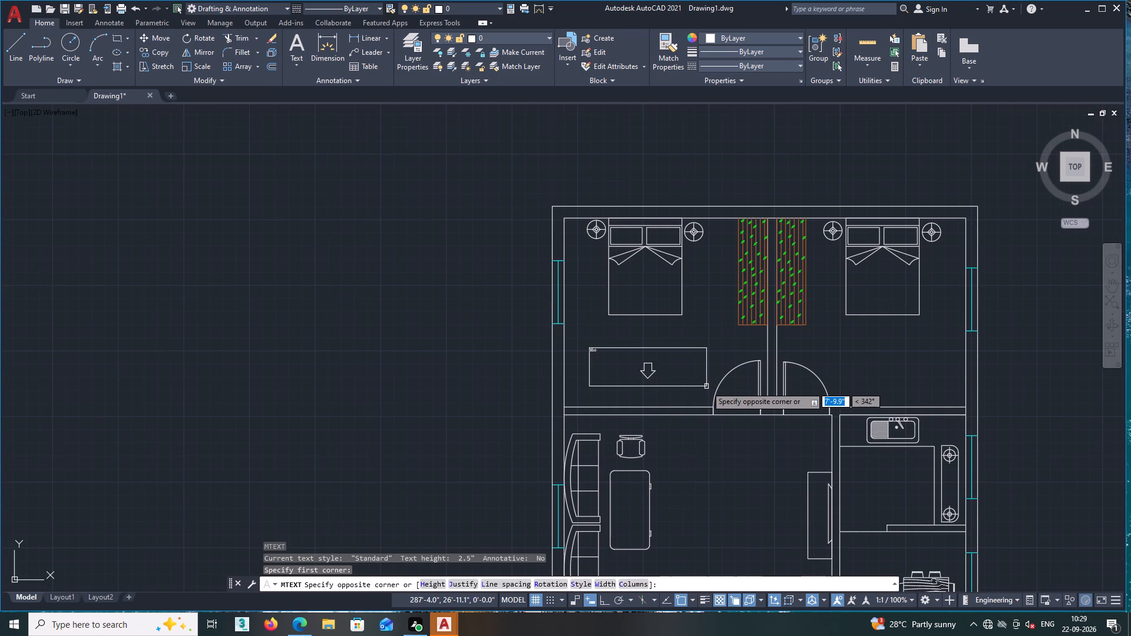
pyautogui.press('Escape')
# Place a multiline text box below the northwest bedroom's bed, with 3.5" text height and two blank lines at its start.
pyautogui.press('space')
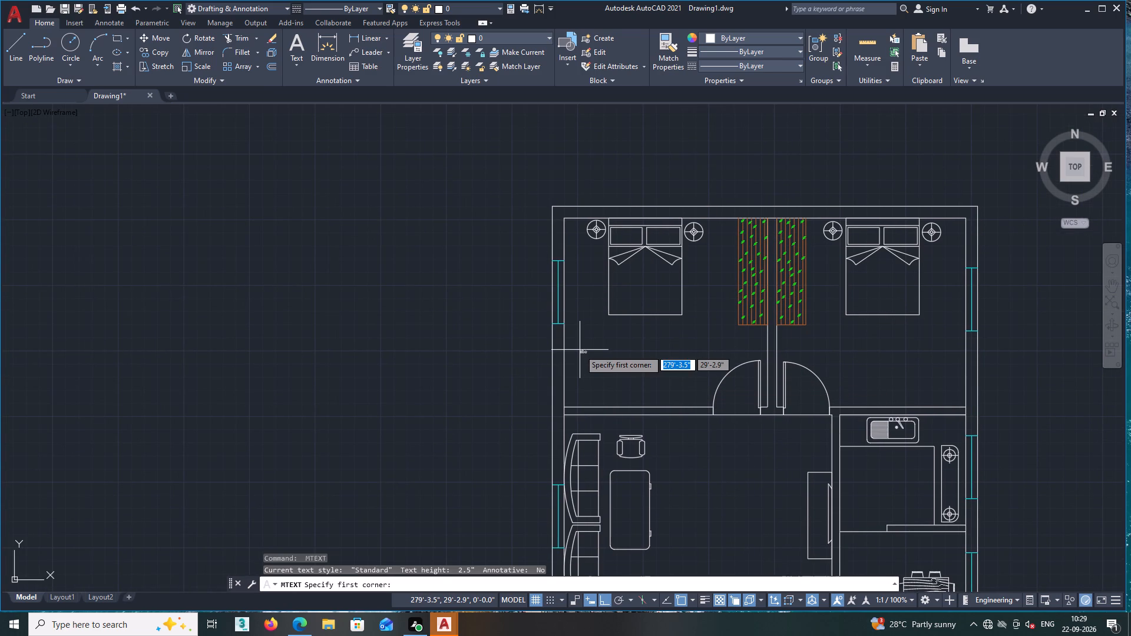
pyautogui.click(579, 350)
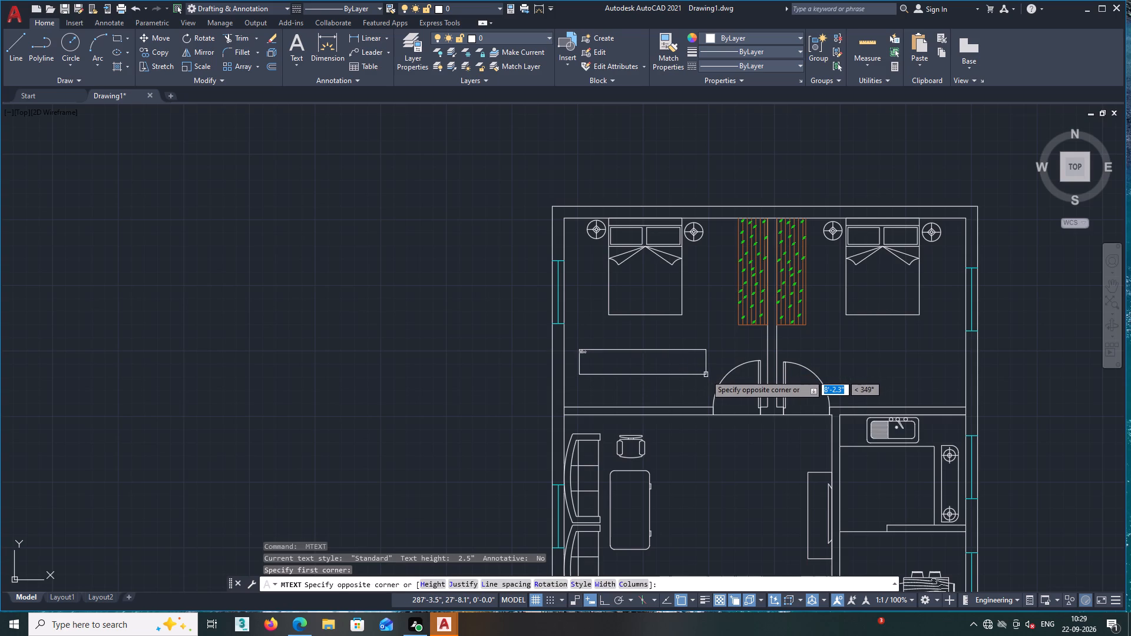
pyautogui.click(709, 375)
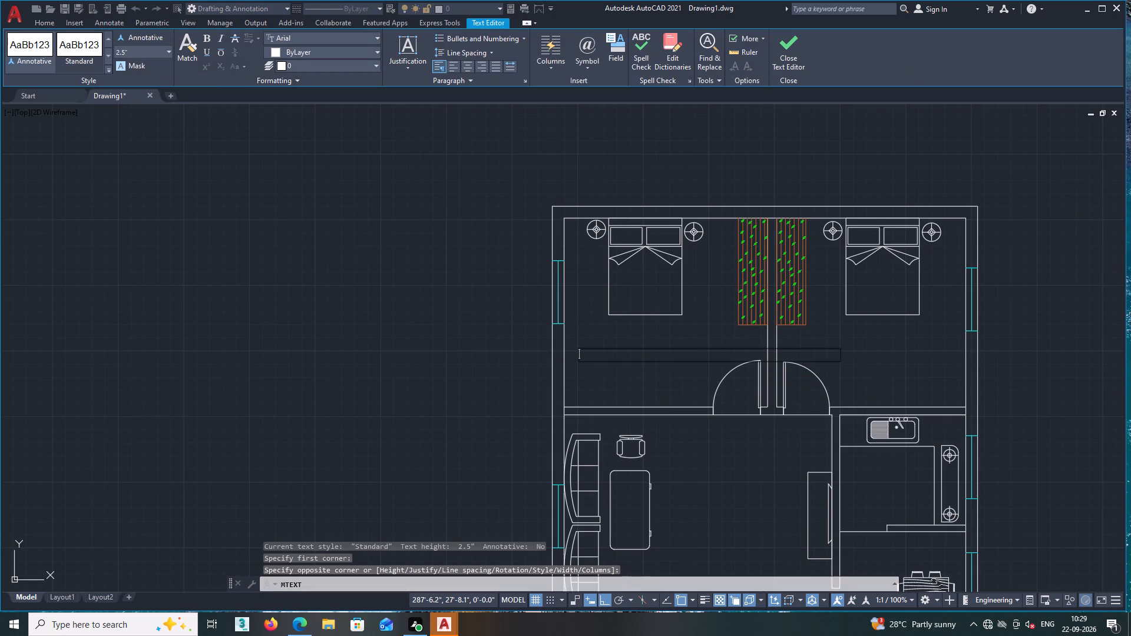
pyautogui.click(163, 50)
pyautogui.press('BackSpace')
pyautogui.write('3.52')
pyautogui.press('Return')
pyautogui.press('Return')
pyautogui.press('Return')
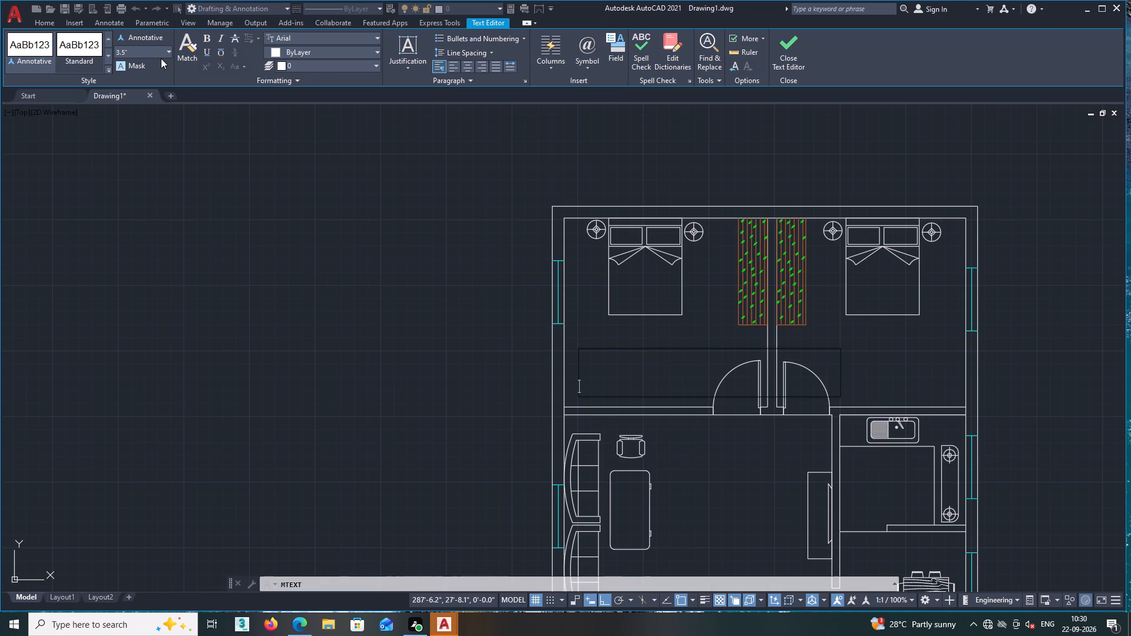
# Enter the room name "BEDROOM -1" in capitals as the first line of the northwest bedroom's label.
pyautogui.write('bed')
pyautogui.press('BackSpace')
pyautogui.press('BackSpace')
pyautogui.press('BackSpace')
pyautogui.write('besd')
pyautogui.press('BackSpace')
pyautogui.press('BackSpace')
pyautogui.press('BackSpace')
pyautogui.press('BackSpace')
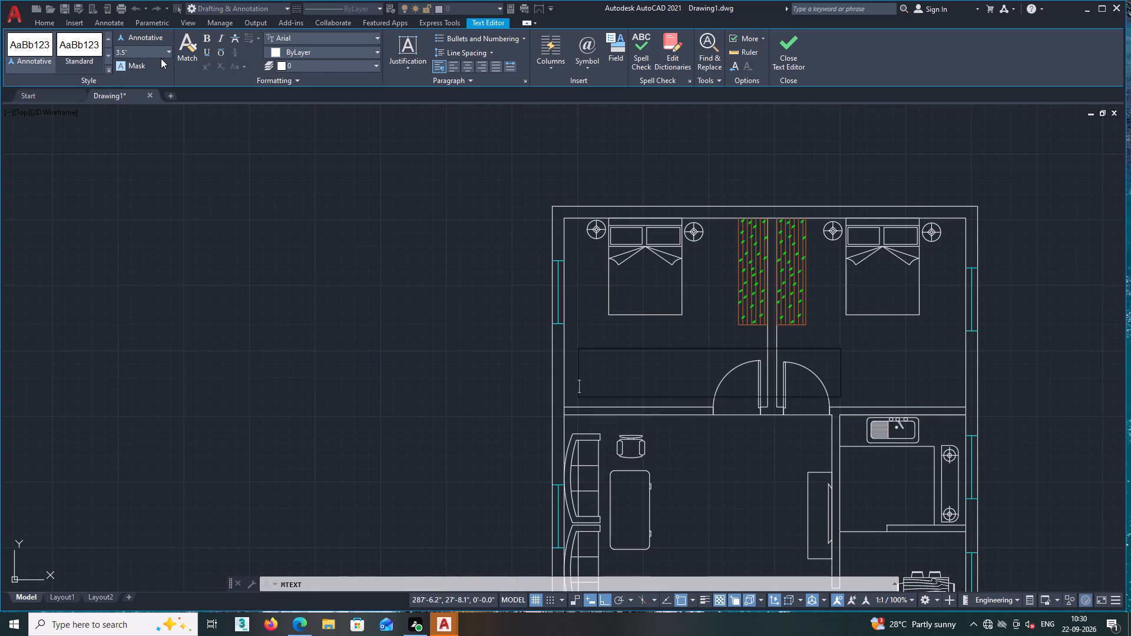
pyautogui.write('BED')
pyautogui.write('ROOM 1')
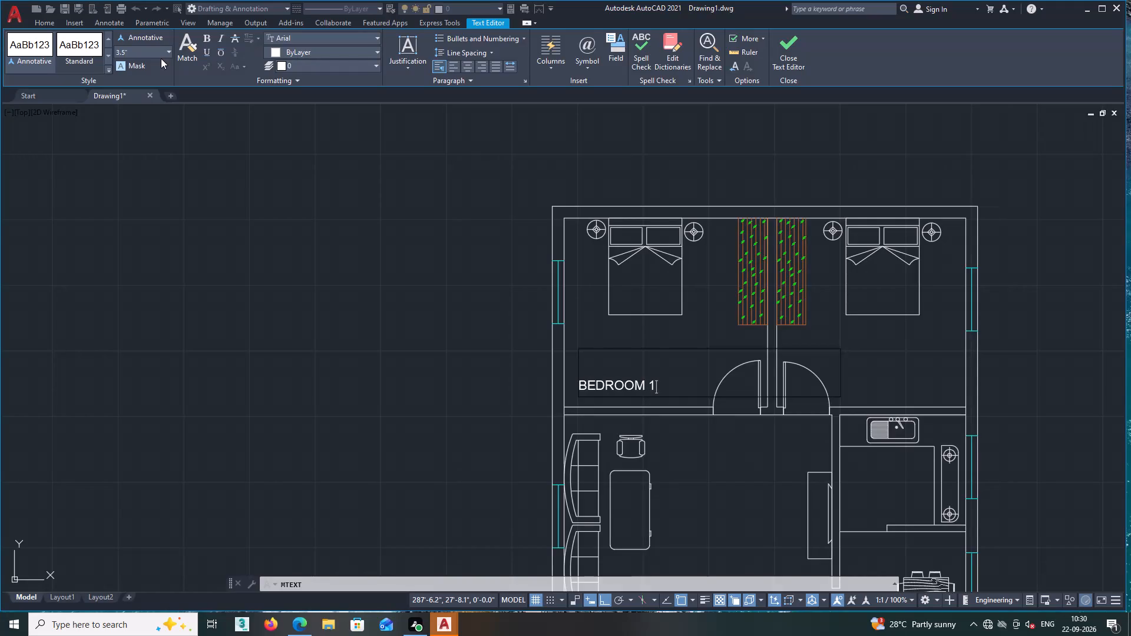
pyautogui.press('BackSpace')
pyautogui.write('-1')
pyautogui.press('Return')
# Add the room size 12'-11" X 12'-0" on the line below BEDROOM -1 and finish the text.
pyautogui.write('12')
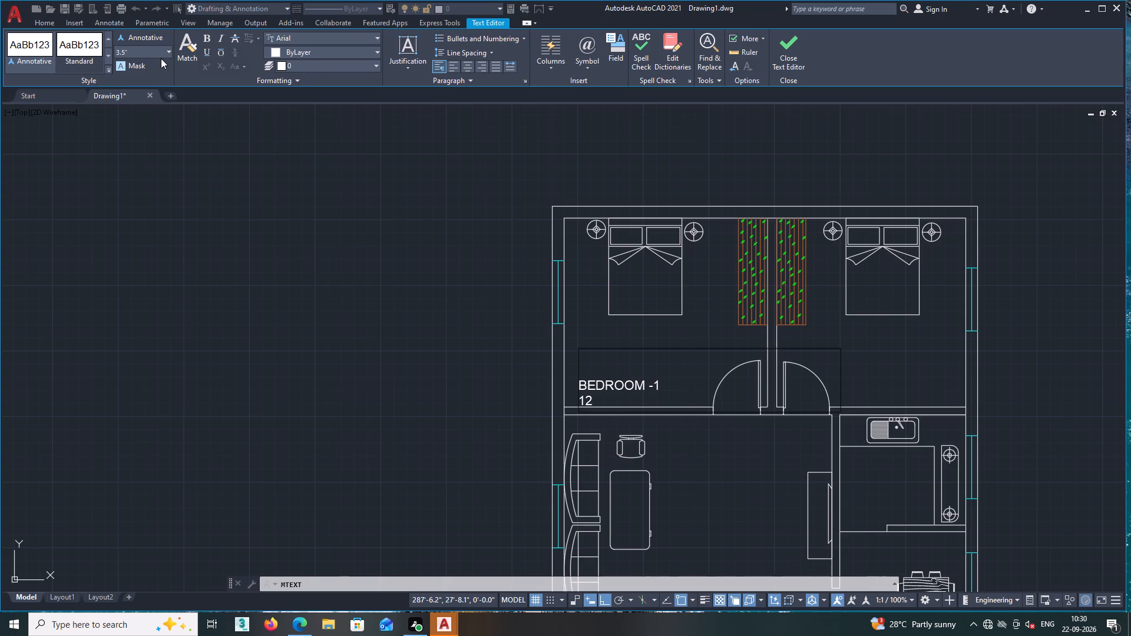
pyautogui.write("'-")
pyautogui.write('11"')
pyautogui.press('space')
pyautogui.write('X')
pyautogui.press('space')
pyautogui.write('12=')
pyautogui.press('BackSpace')
pyautogui.press("'")
pyautogui.write('-0')
pyautogui.hotkey('shift', 'Return')
pyautogui.hotkey('shift', '"')
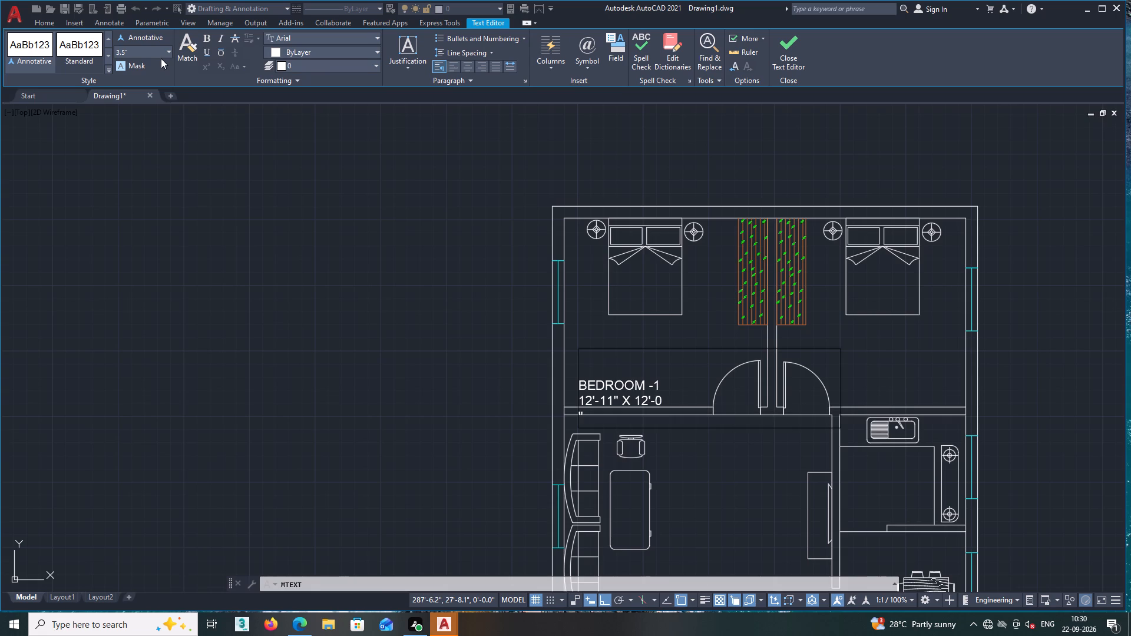
pyautogui.press('BackSpace')
pyautogui.press('BackSpace')
pyautogui.hotkey('shift', '"')
pyautogui.click(494, 437)
# Move the BEDROOM -1 label freely, with ortho off, to the open floor centred below the northwest bedroom's bed.
pyautogui.scroll(3, 623, 375)
pyautogui.click(588, 346)
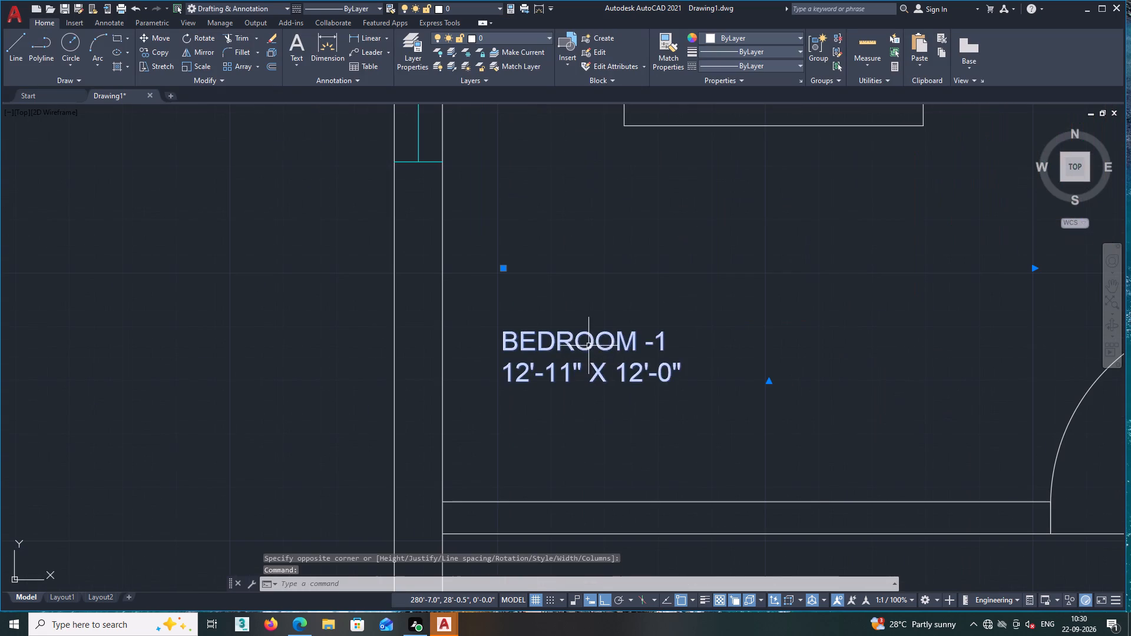
pyautogui.rightClick(602, 269)
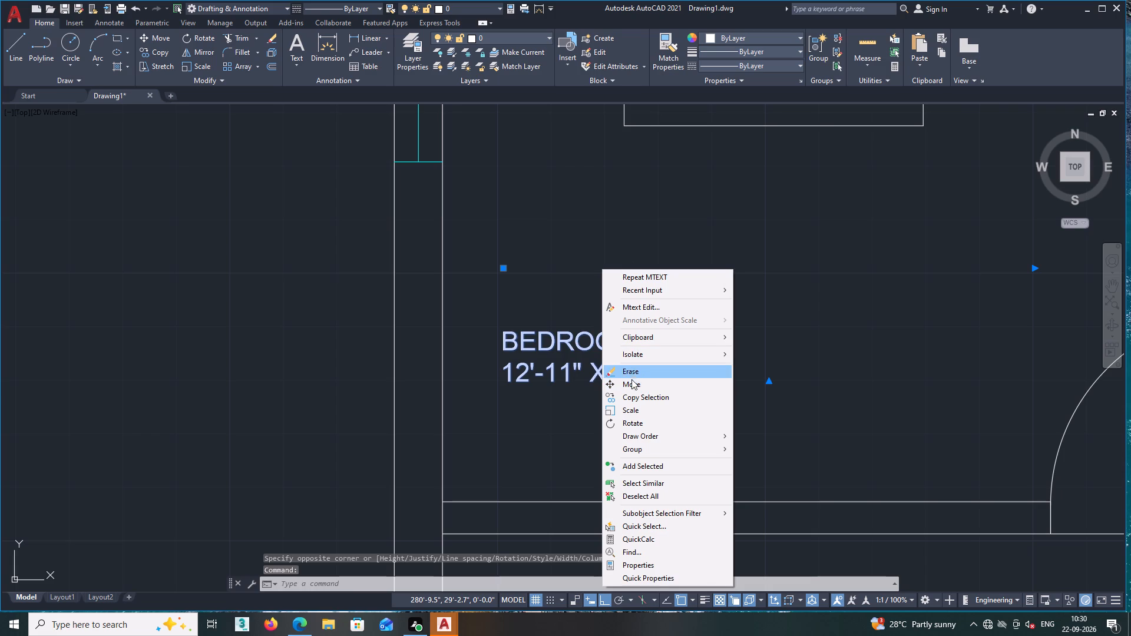
pyautogui.click(631, 384)
pyautogui.click(594, 352)
pyautogui.scroll(-2, 726, 265)
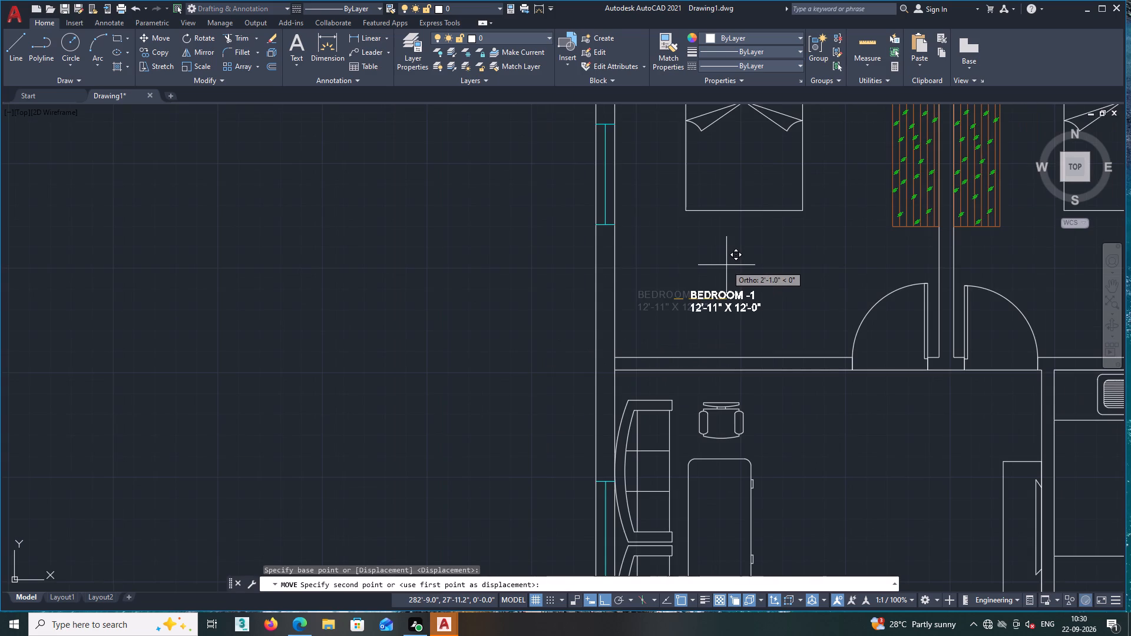
pyautogui.press('F8')
pyautogui.moveTo(741, 265); pyautogui.dragTo(643, 350, button='middle')
pyautogui.click(657, 349)
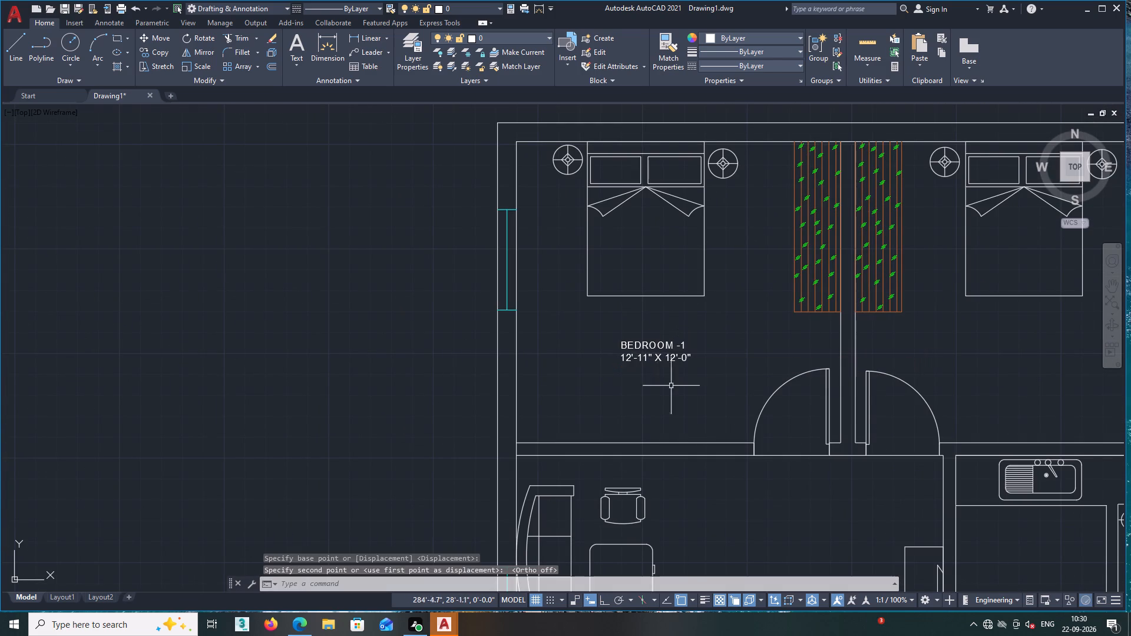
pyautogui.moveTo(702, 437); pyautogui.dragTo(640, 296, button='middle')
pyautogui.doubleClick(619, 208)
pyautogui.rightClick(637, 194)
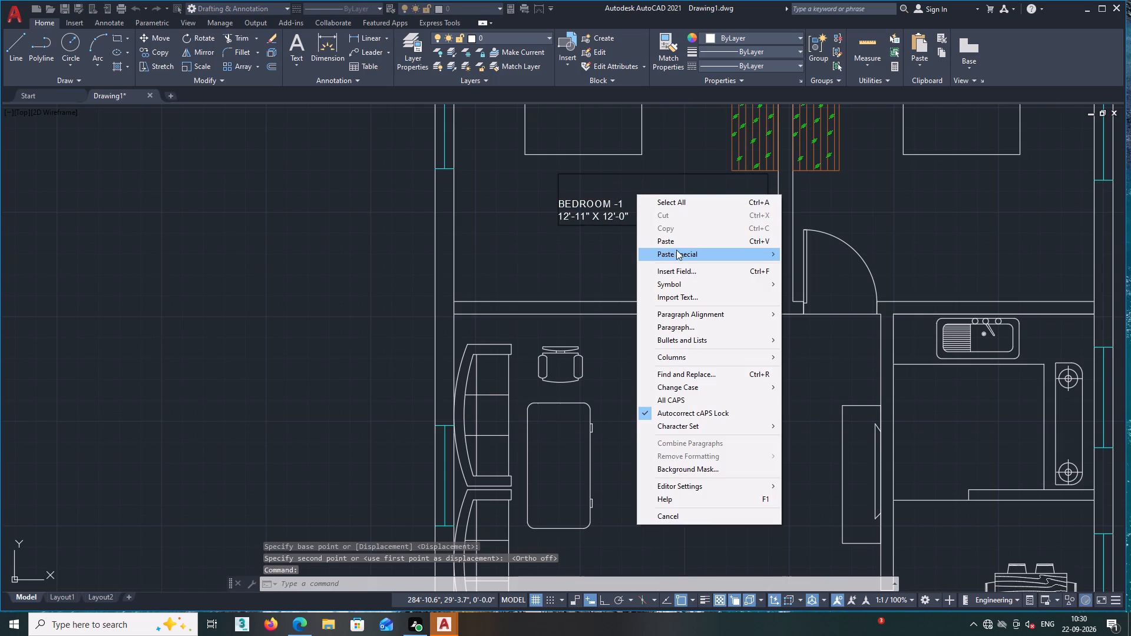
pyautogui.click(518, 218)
# Start copying the BEDROOM -1 label from a point on its text and place a copy in the middle of the living room.
pyautogui.click(604, 204)
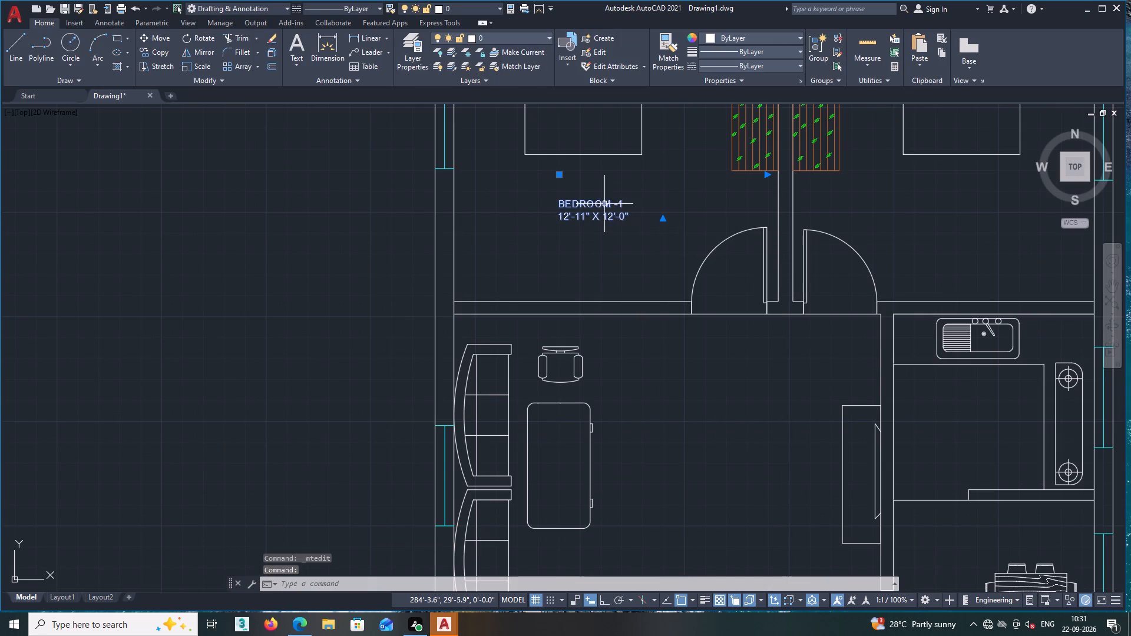
pyautogui.rightClick(616, 183)
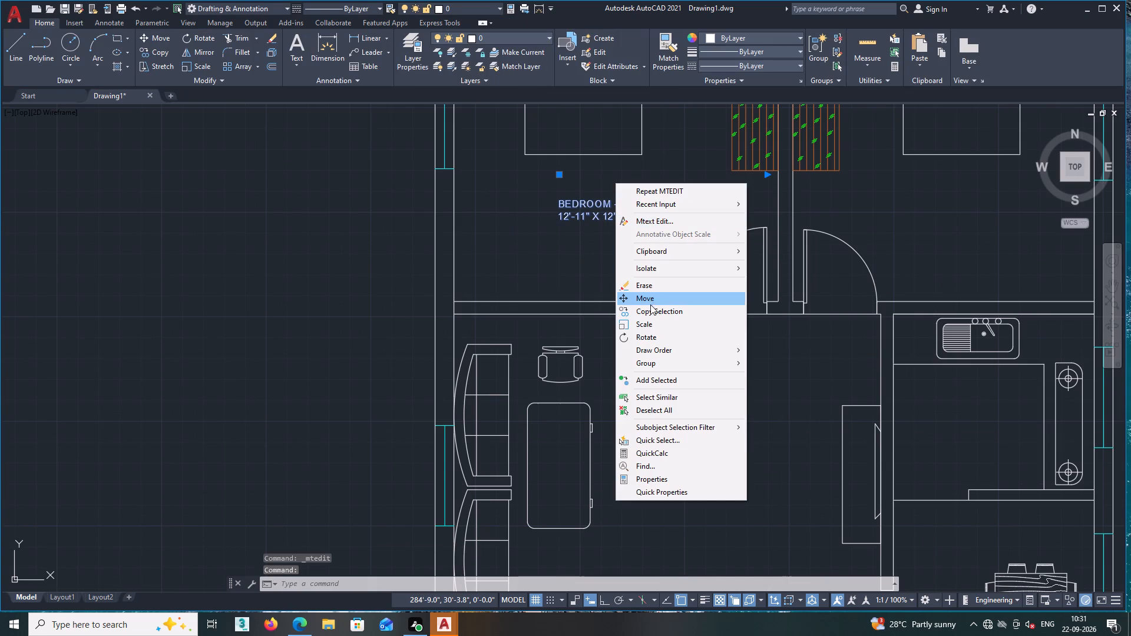
pyautogui.click(650, 309)
pyautogui.click(593, 205)
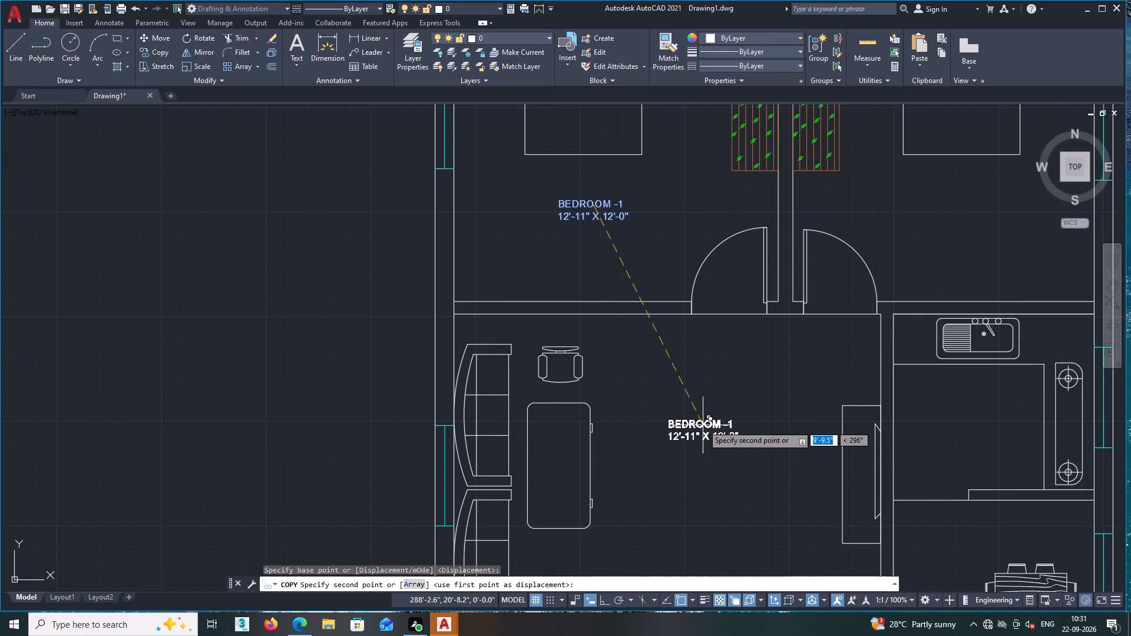
pyautogui.moveTo(703, 425); pyautogui.dragTo(664, 339, button='middle')
pyautogui.scroll(-1, 680, 385)
pyautogui.moveTo(687, 398); pyautogui.dragTo(652, 335, button='middle')
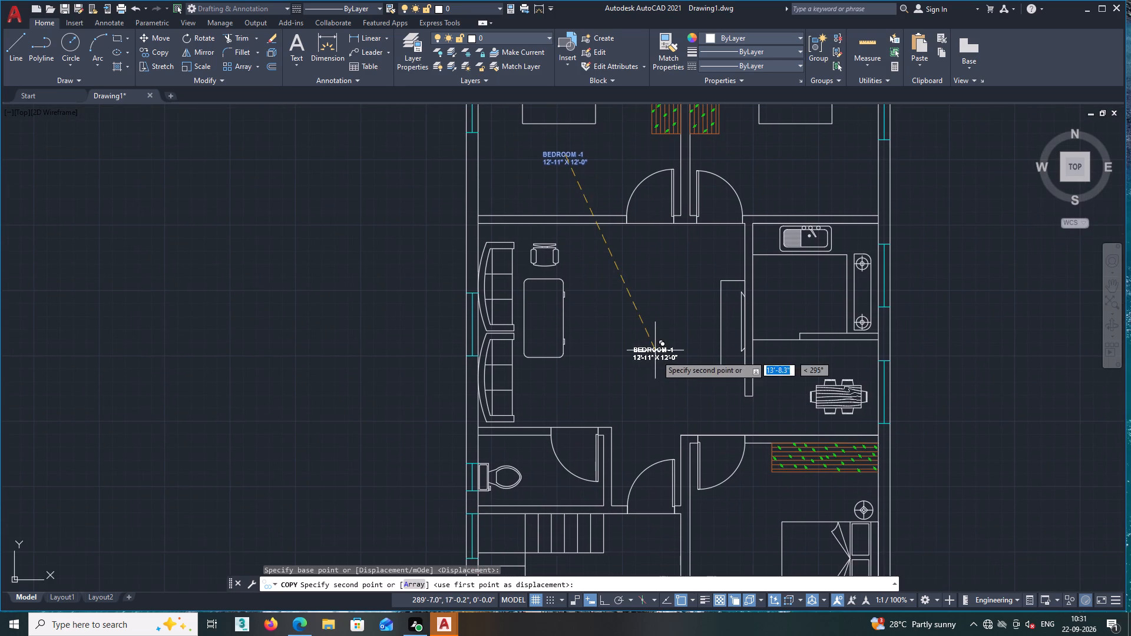
pyautogui.scroll(1, 654, 345)
pyautogui.click(634, 312)
# Place another copy of the label below the bed in the northeast bedroom, level with the original.
pyautogui.scroll(-1, 637, 320)
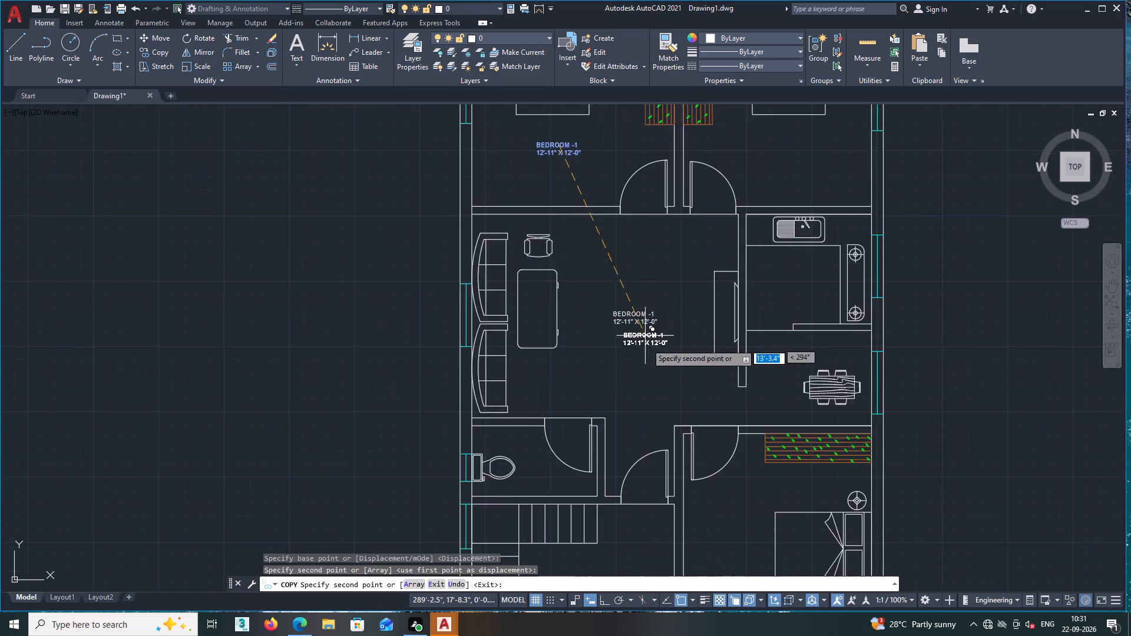
pyautogui.scroll(-1, 646, 343)
pyautogui.middleClick(647, 346)
pyautogui.moveTo(647, 350); pyautogui.dragTo(585, 289, button='middle')
pyautogui.moveTo(581, 384); pyautogui.dragTo(555, 466, button='middle')
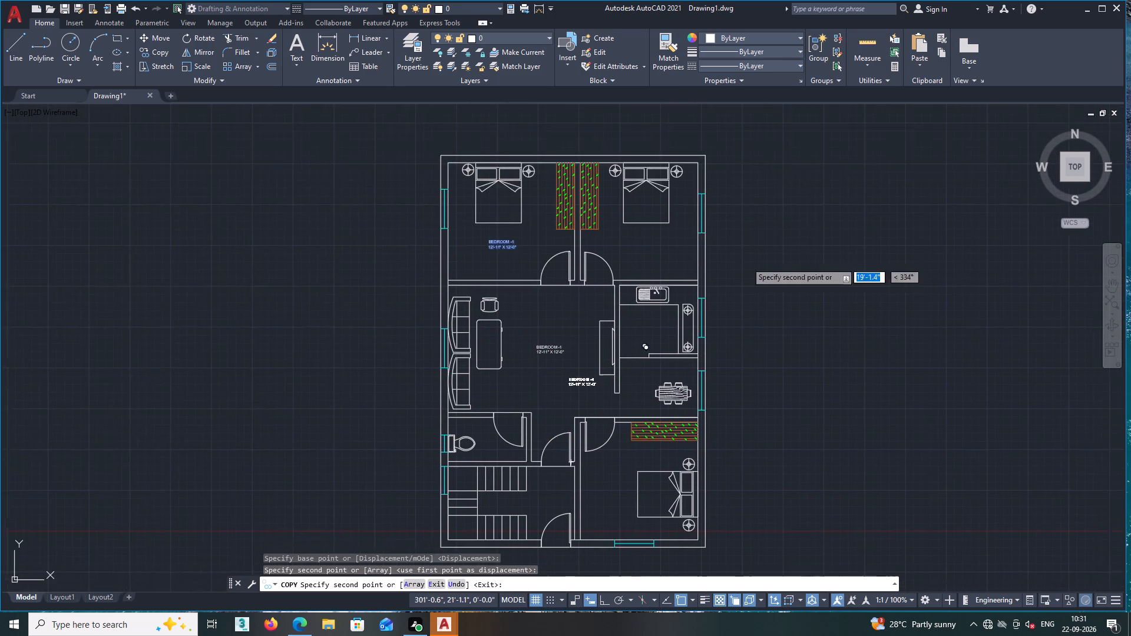
pyautogui.moveTo(753, 240); pyautogui.dragTo(657, 357, button='middle')
pyautogui.scroll(2, 552, 350)
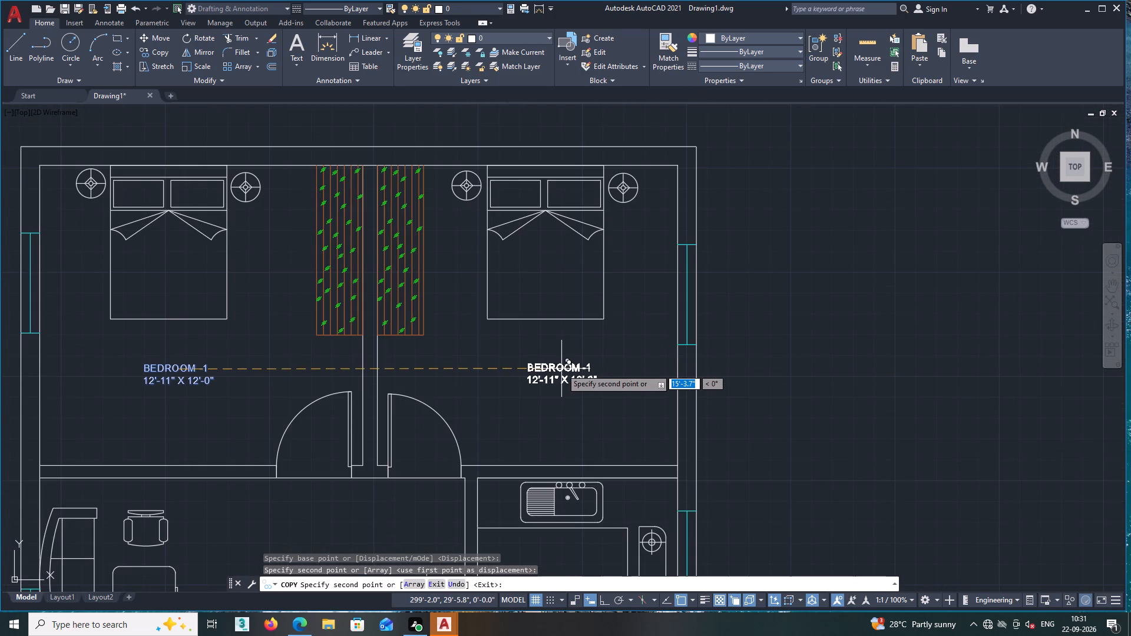
pyautogui.click(562, 370)
# Place another copy of the label in the kitchen, on the open floor below the sink.
pyautogui.moveTo(563, 402); pyautogui.dragTo(564, 390, button='middle')
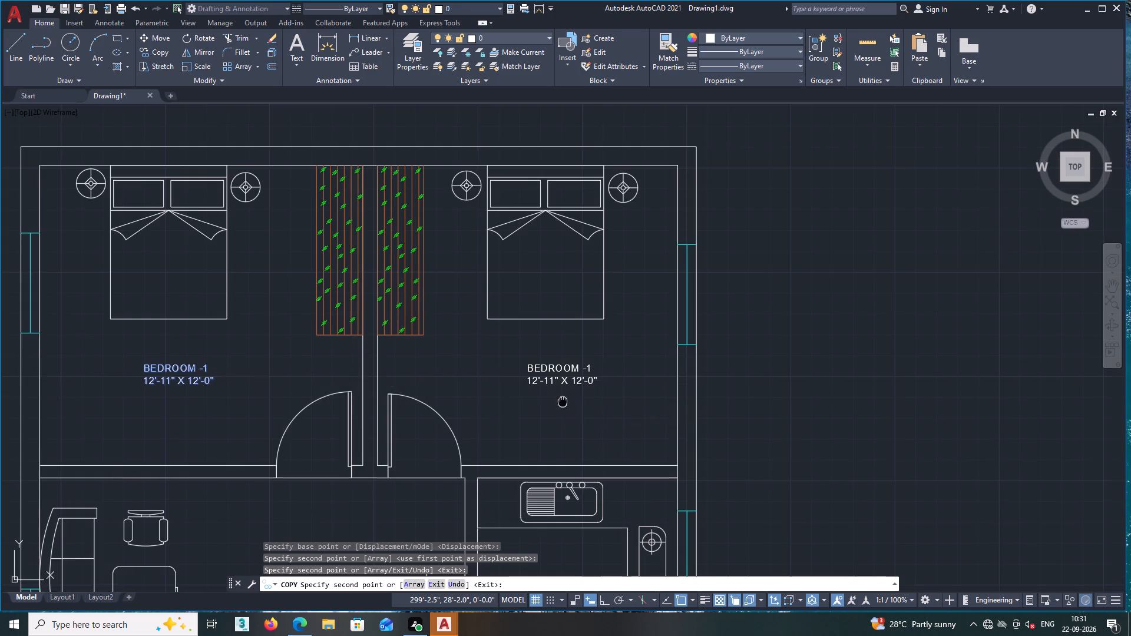
pyautogui.moveTo(564, 390); pyautogui.dragTo(571, 329, button='middle')
pyautogui.moveTo(578, 411); pyautogui.dragTo(597, 302, button='middle')
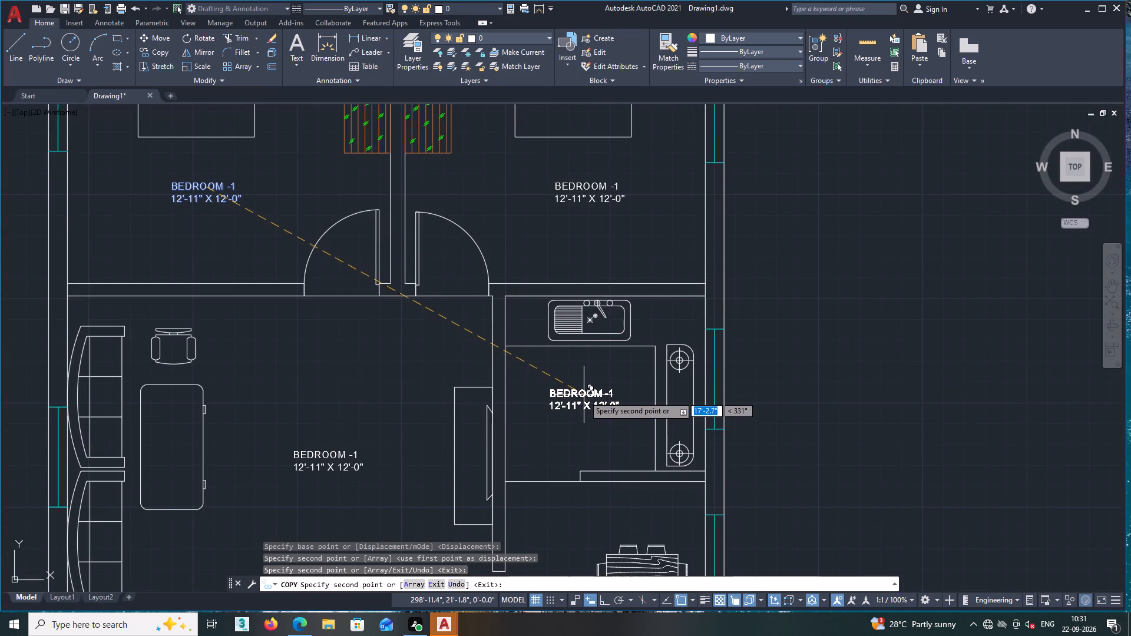
pyautogui.click(590, 396)
# Place another copy of the label in the dining area, just above the dining table.
pyautogui.moveTo(590, 396); pyautogui.dragTo(593, 300, button='middle')
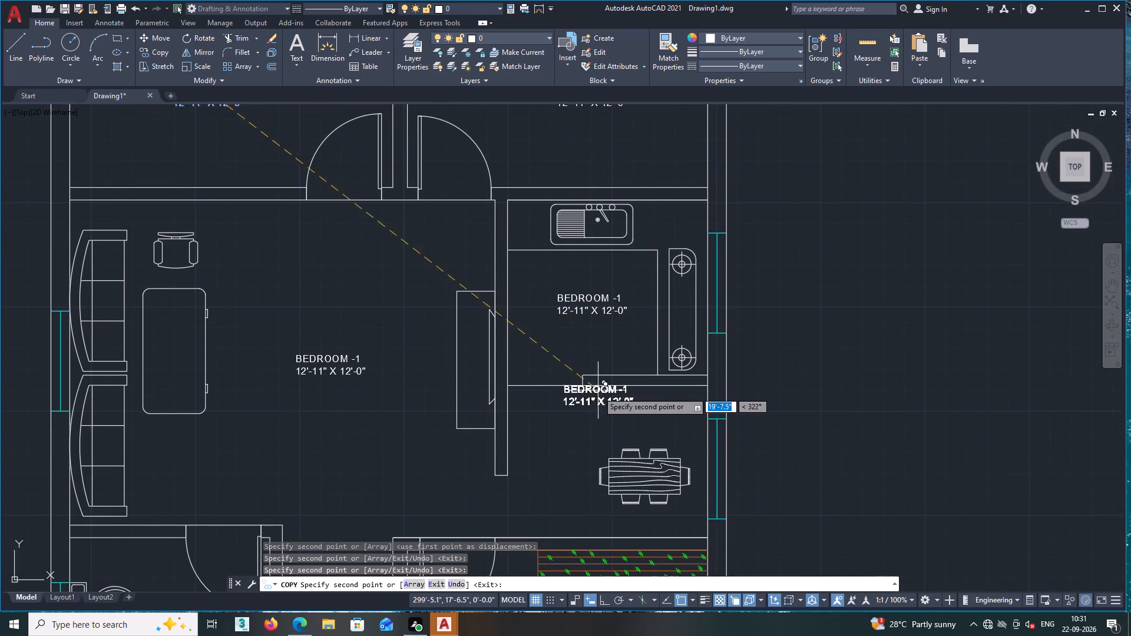
pyautogui.moveTo(598, 392); pyautogui.dragTo(605, 334, button='middle')
pyautogui.moveTo(600, 377); pyautogui.dragTo(621, 307, button='middle')
pyautogui.scroll(-2, 633, 372)
pyautogui.moveTo(626, 441); pyautogui.dragTo(629, 398, button='middle')
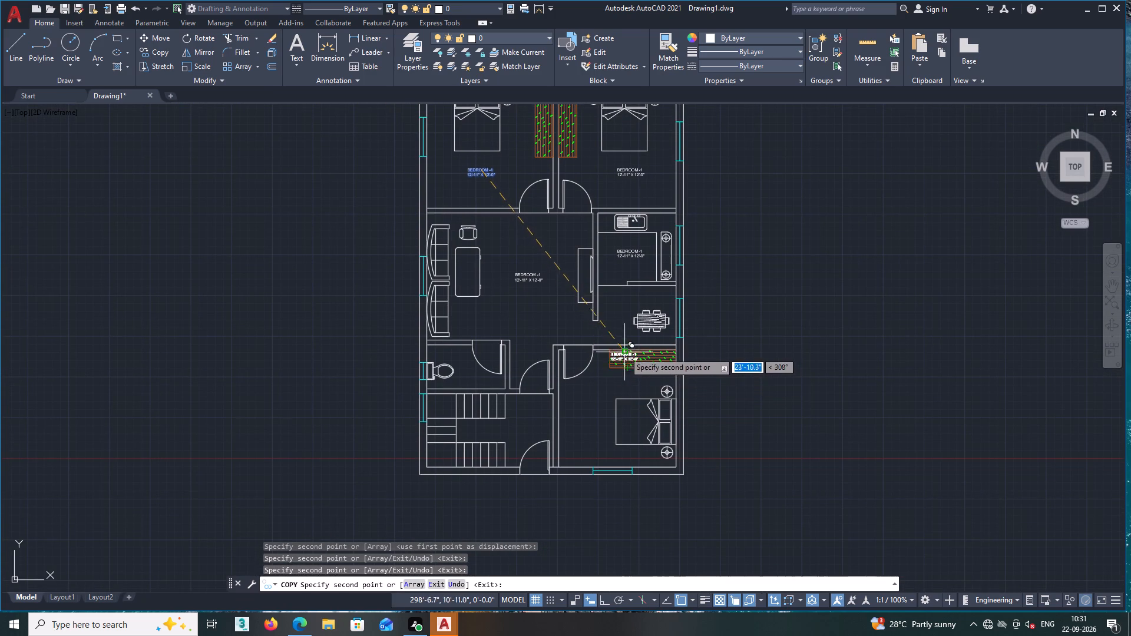
pyautogui.moveTo(623, 342); pyautogui.dragTo(590, 392, button='middle')
pyautogui.scroll(2, 591, 369)
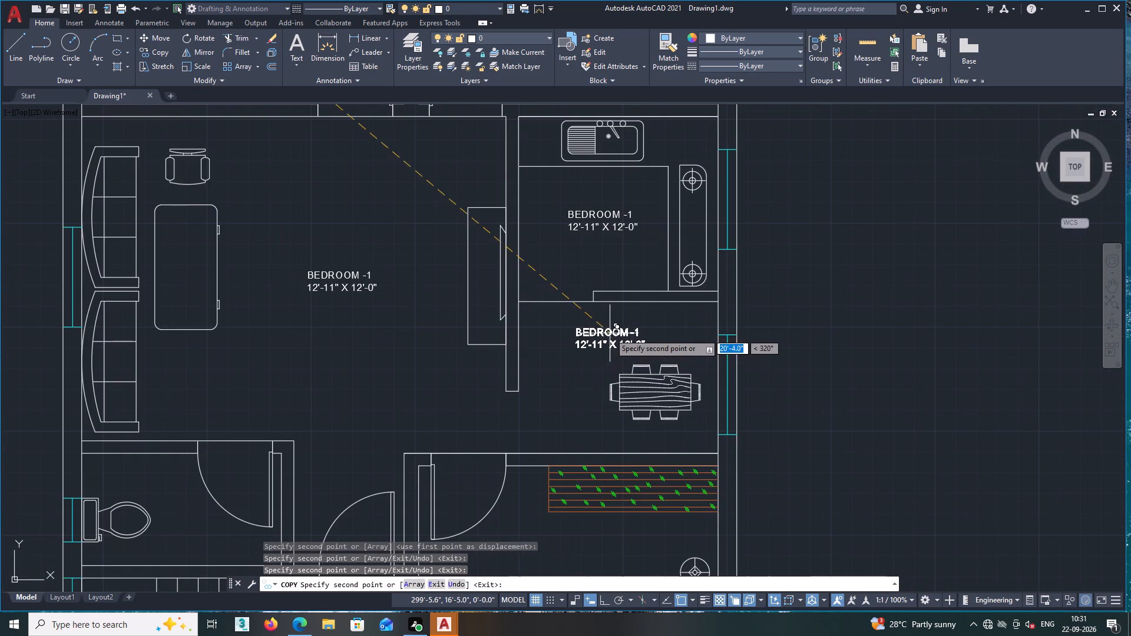
pyautogui.click(610, 333)
# Place another copy of the label in the southeast bedroom, on the floor west of the bed.
pyautogui.middleClick(613, 360)
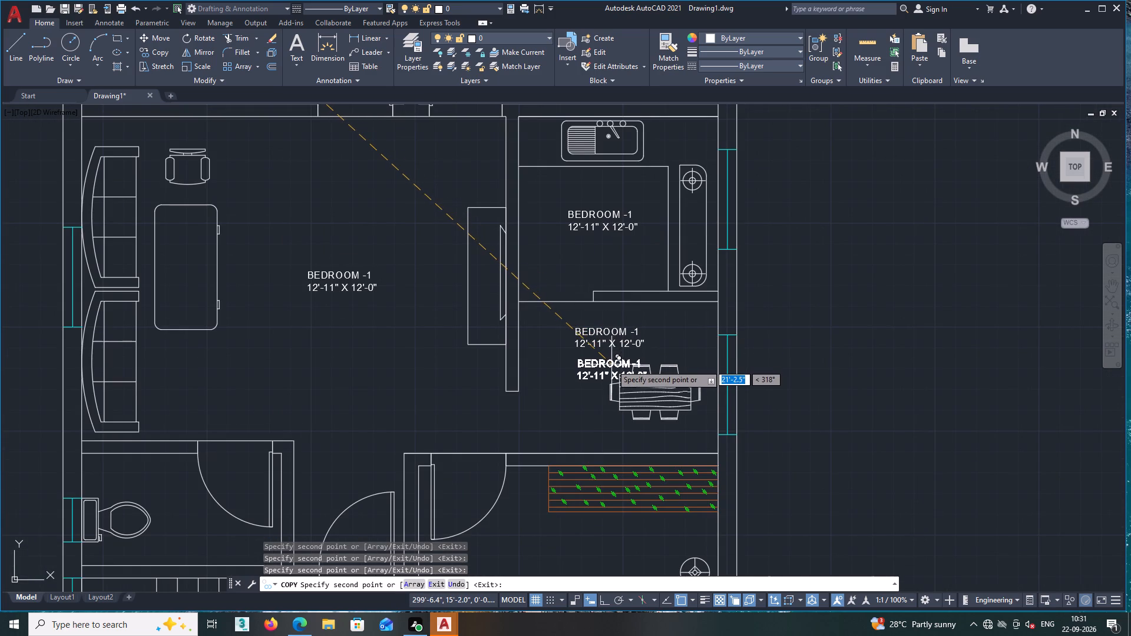
pyautogui.moveTo(609, 368); pyautogui.dragTo(601, 273, button='middle')
pyautogui.moveTo(627, 421); pyautogui.dragTo(640, 355, button='middle')
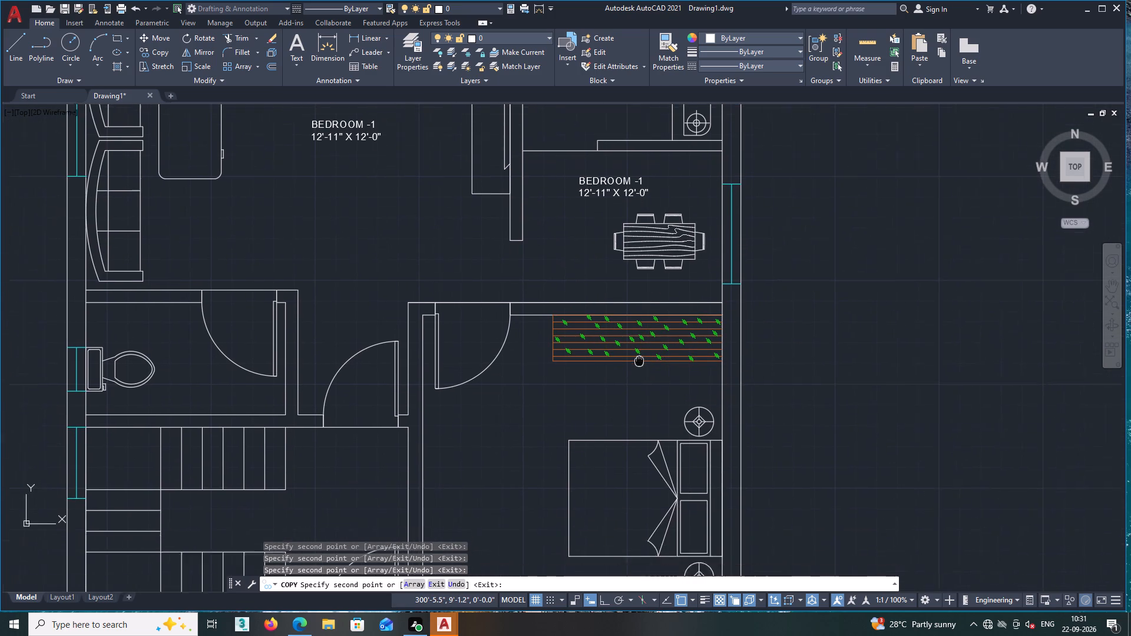
pyautogui.moveTo(640, 355); pyautogui.dragTo(678, 288, button='middle')
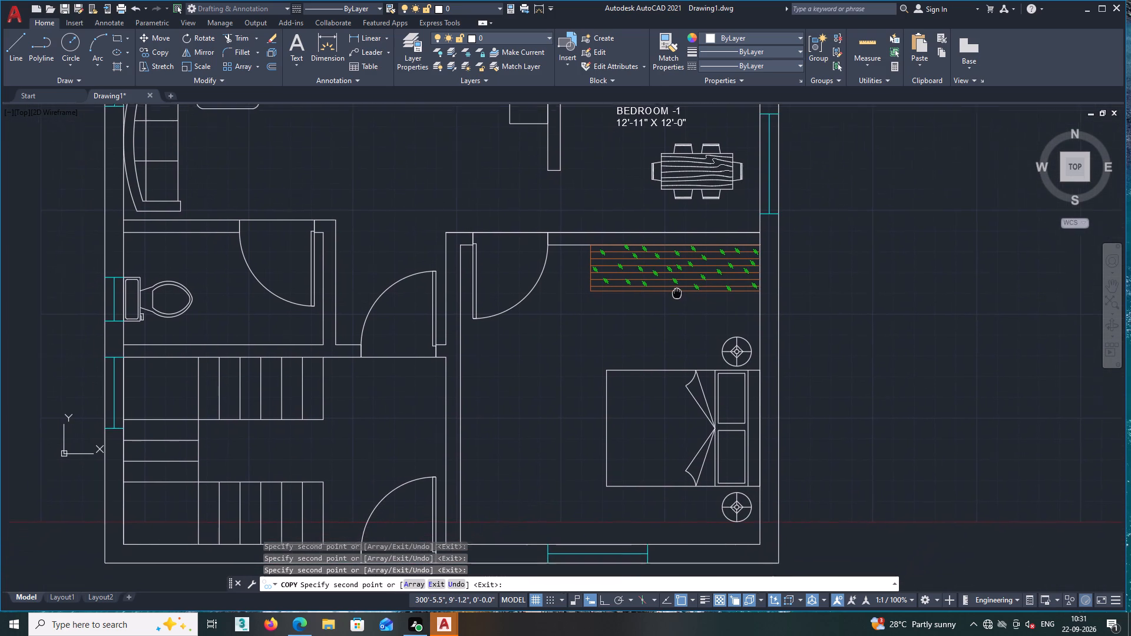
pyautogui.moveTo(678, 288); pyautogui.dragTo(671, 336, button='middle')
pyautogui.moveTo(646, 358); pyautogui.dragTo(697, 296, button='middle')
pyautogui.click(589, 410)
# Place another copy of the label in the toilet, east of the WC, and finish copying.
pyautogui.moveTo(590, 410); pyautogui.dragTo(595, 410, button='middle')
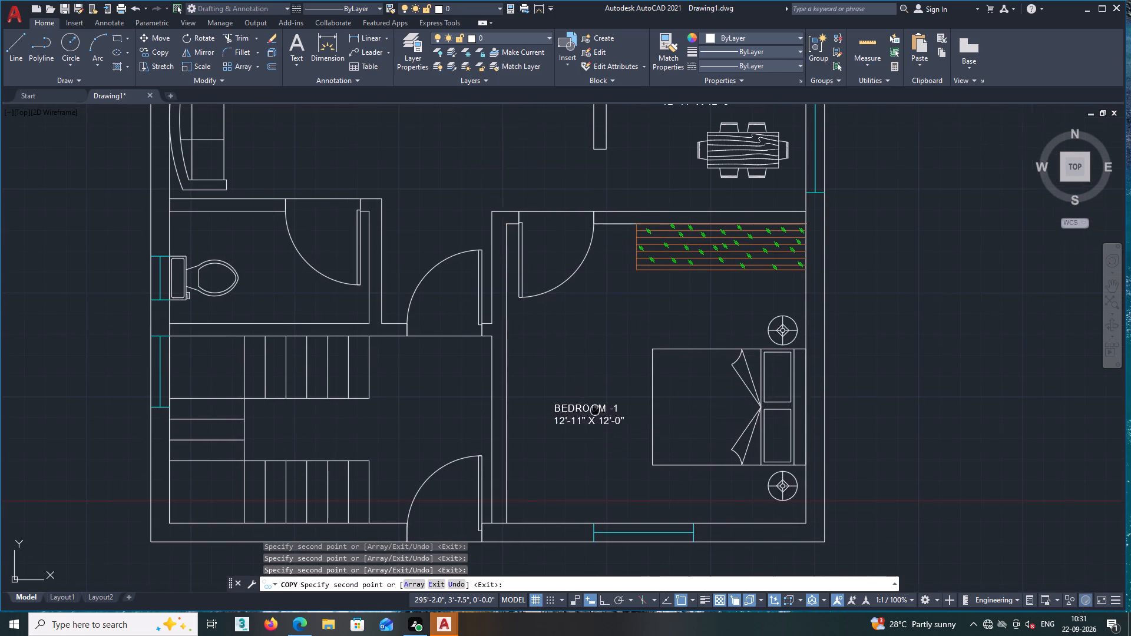
pyautogui.moveTo(595, 410); pyautogui.dragTo(872, 327, button='middle')
pyautogui.moveTo(812, 348); pyautogui.dragTo(838, 319, button='middle')
pyautogui.scroll(-1, 813, 368)
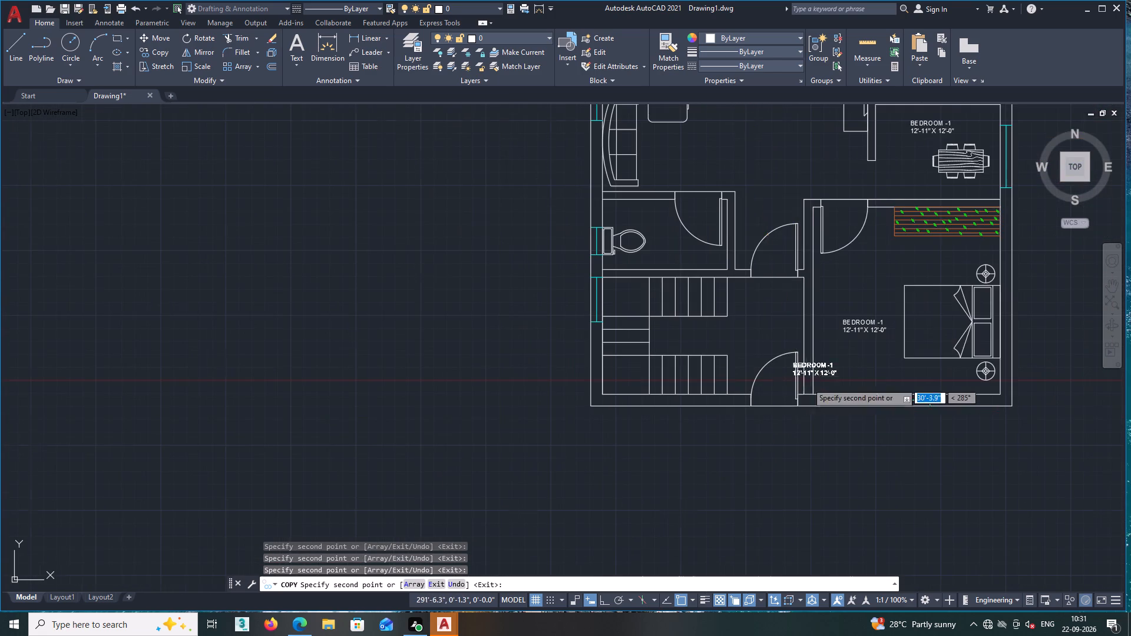
pyautogui.moveTo(791, 399); pyautogui.dragTo(738, 455, button='middle')
pyautogui.scroll(1, 615, 279)
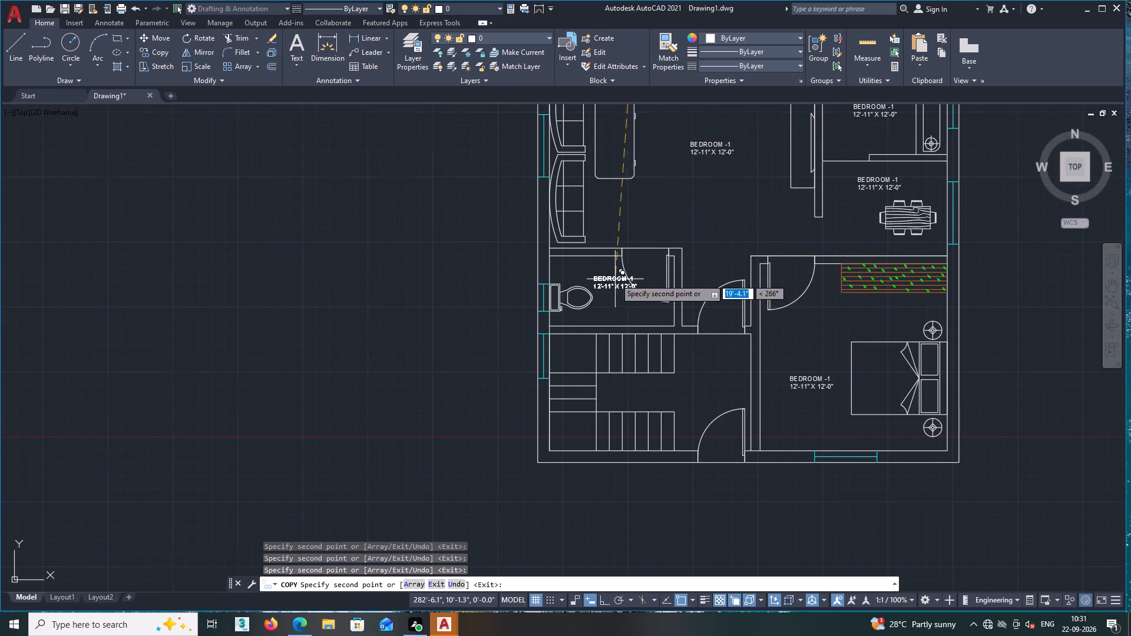
pyautogui.scroll(1, 615, 279)
pyautogui.click(631, 339)
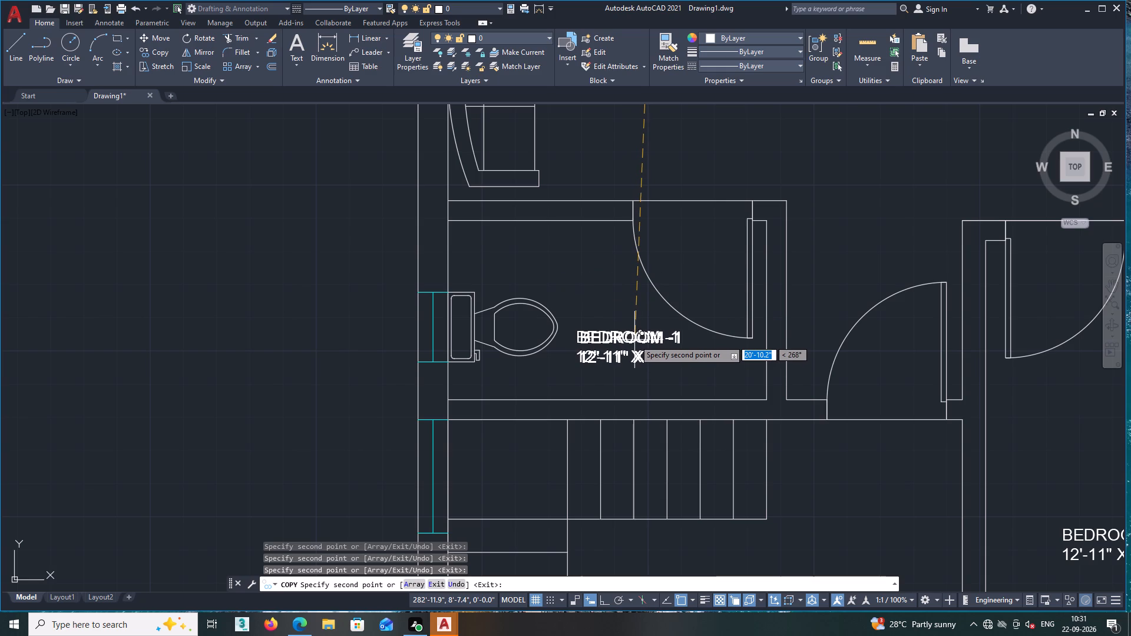
pyautogui.moveTo(650, 393); pyautogui.dragTo(636, 345, button='middle')
pyautogui.moveTo(660, 456); pyautogui.dragTo(637, 349, button='middle')
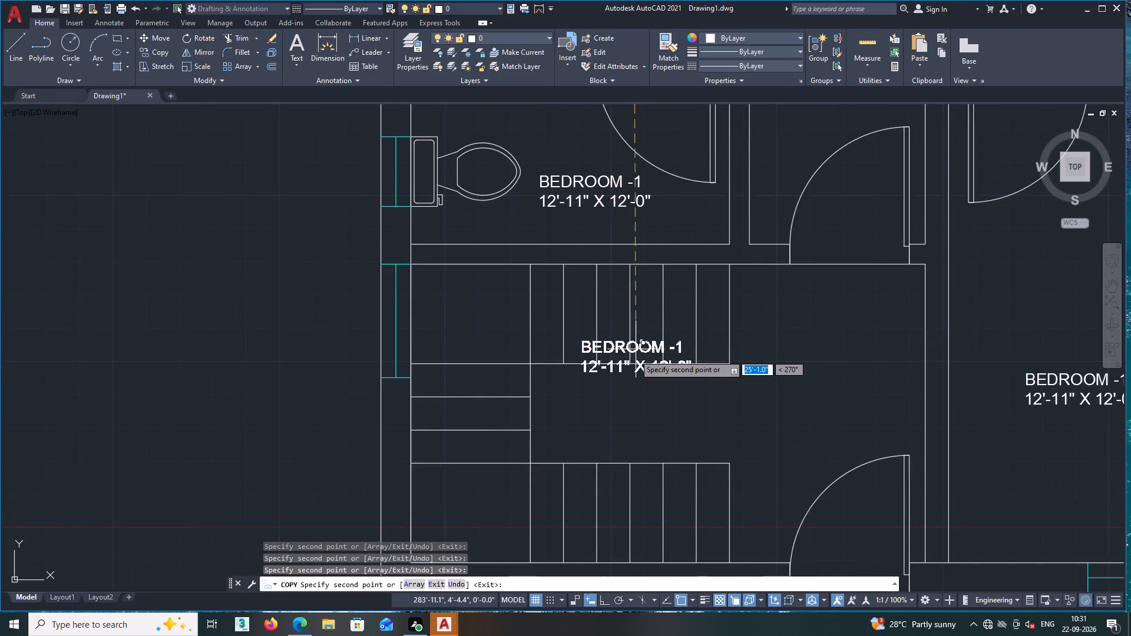
pyautogui.scroll(-2, 634, 362)
pyautogui.press('Escape')
# Open the northeast bedroom's label for editing and change its room name to BEDROOM -2.
pyautogui.moveTo(626, 307); pyautogui.dragTo(671, 455, button='middle')
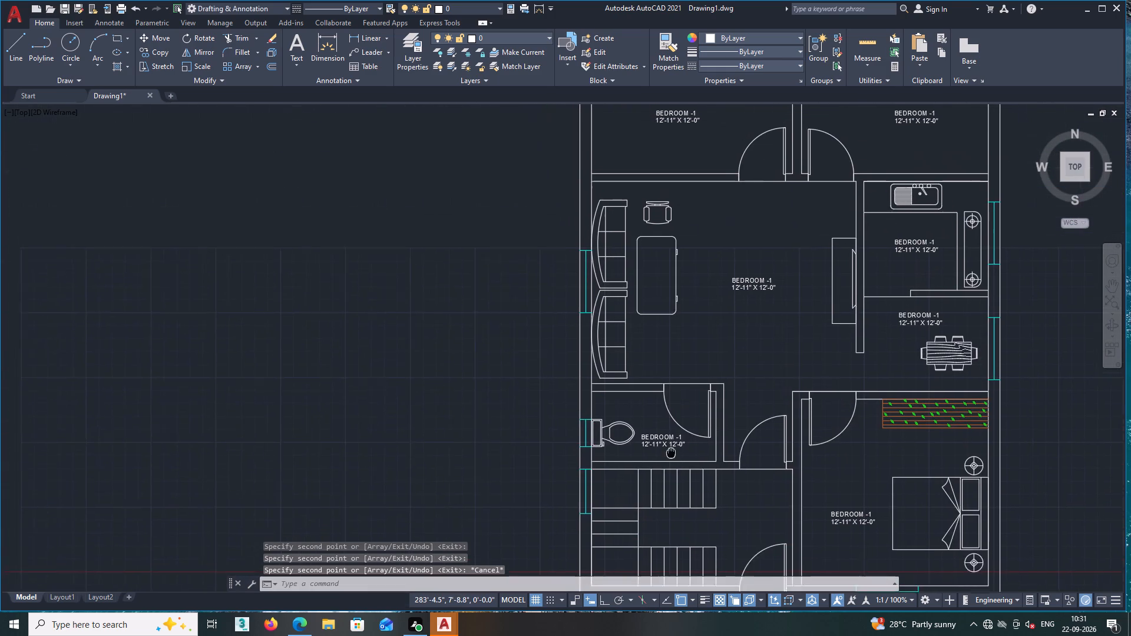
pyautogui.moveTo(671, 455); pyautogui.dragTo(675, 473, button='middle')
pyautogui.moveTo(639, 291); pyautogui.dragTo(548, 425, button='middle')
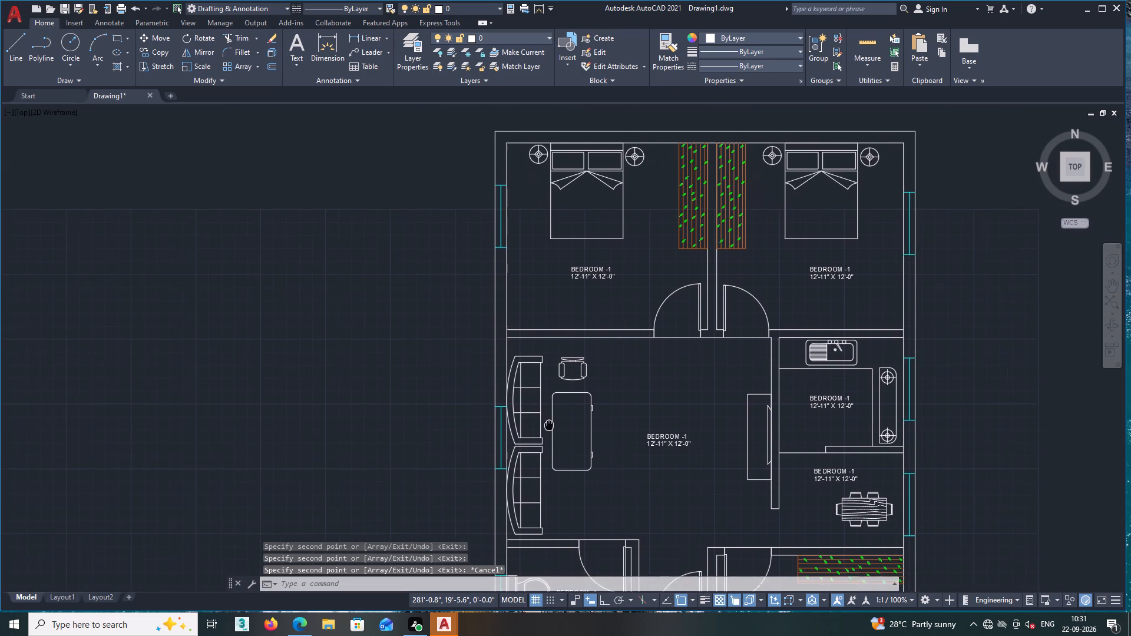
pyautogui.moveTo(548, 425); pyautogui.dragTo(544, 425, button='middle')
pyautogui.scroll(2, 805, 339)
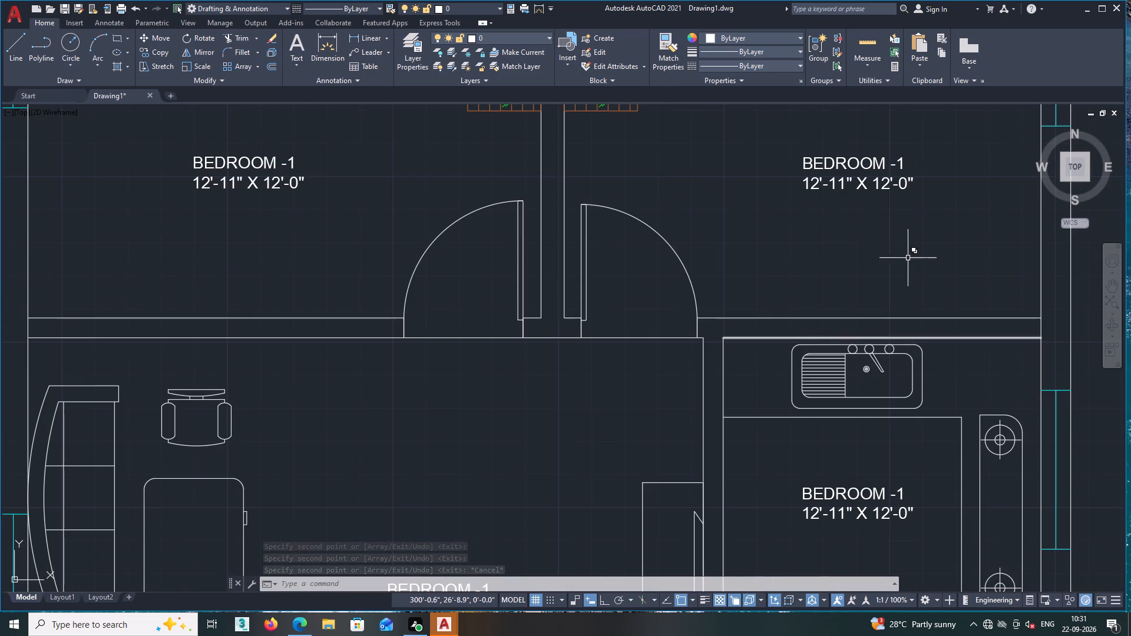
pyautogui.click(877, 179)
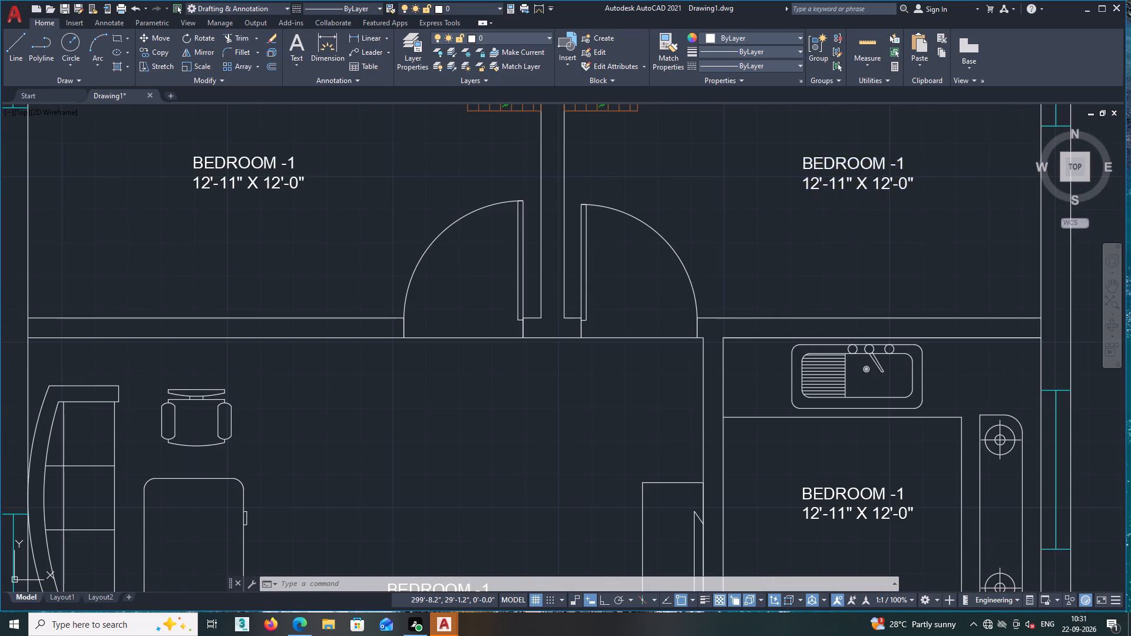
pyautogui.rightClick(889, 165)
pyautogui.click(934, 201)
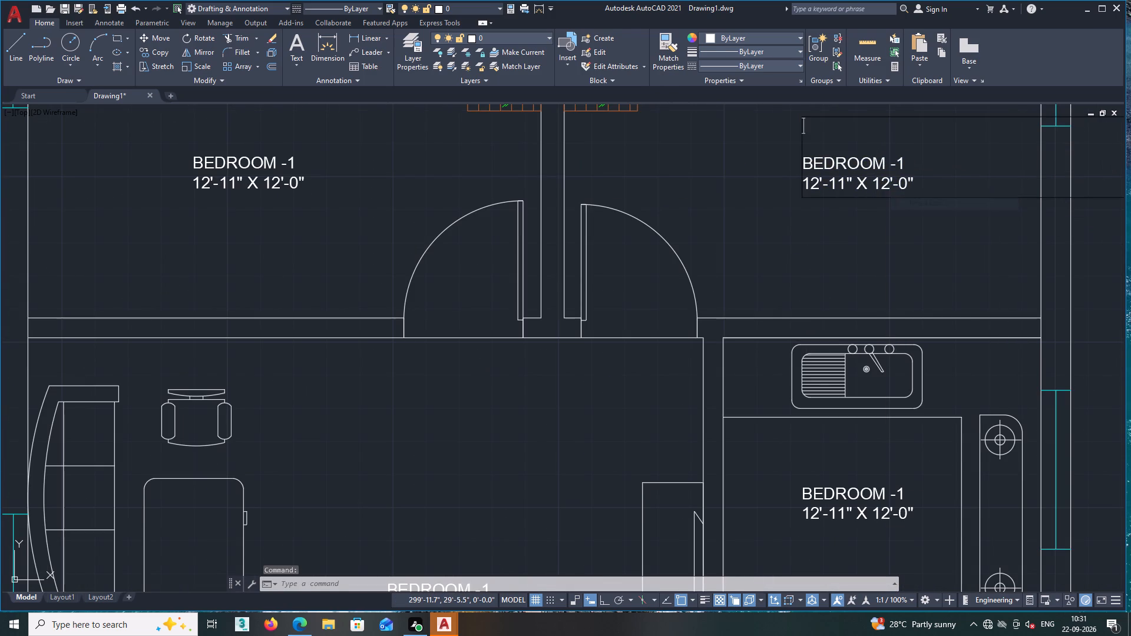
pyautogui.click(910, 163)
pyautogui.press('BackSpace')
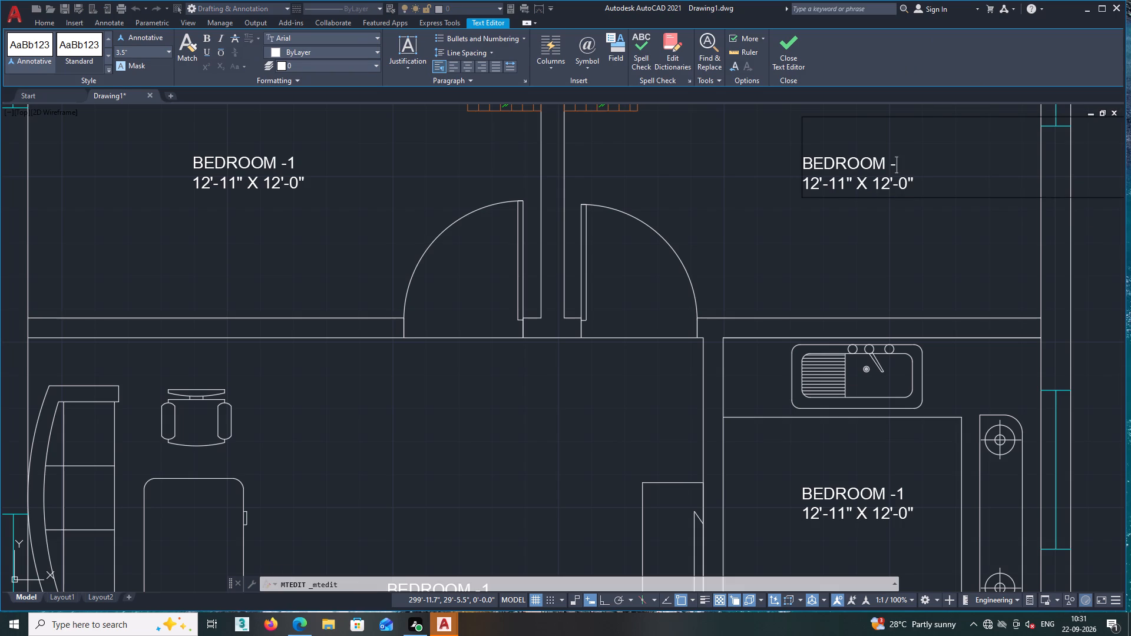
pyautogui.press('2')
# Change the size line of the northeast bedroom's label to 12'-0" X 12'-0" and finish the text edit.
pyautogui.click(846, 185)
pyautogui.press('BackSpace')
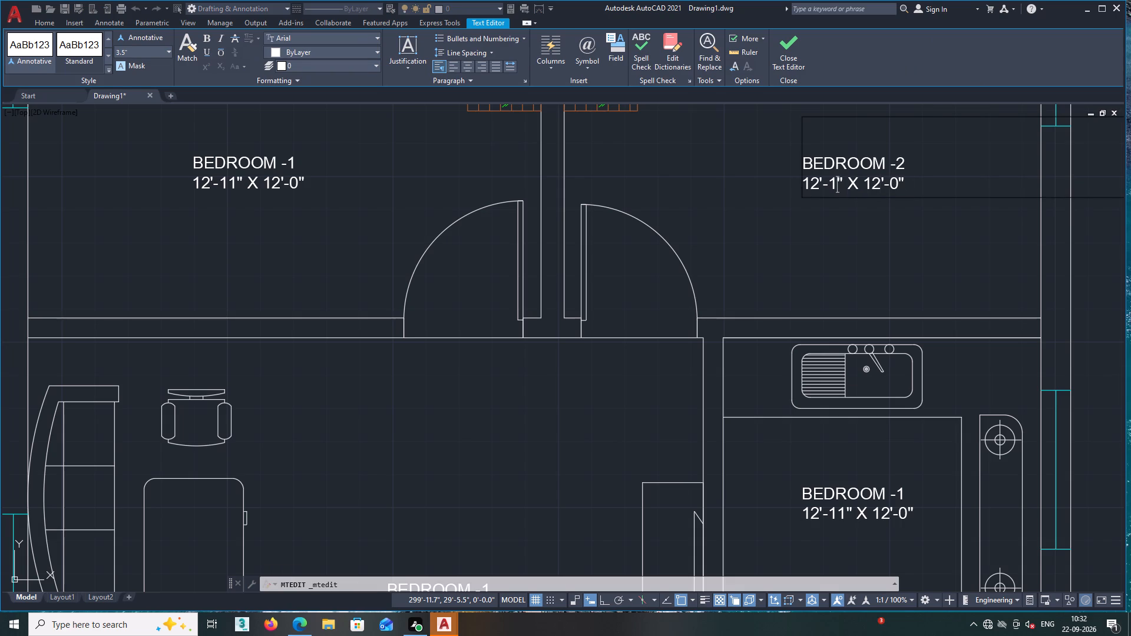
pyautogui.press('BackSpace')
pyautogui.press('0')
pyautogui.doubleClick(869, 284)
pyautogui.moveTo(869, 284); pyautogui.dragTo(678, 246, button='middle')
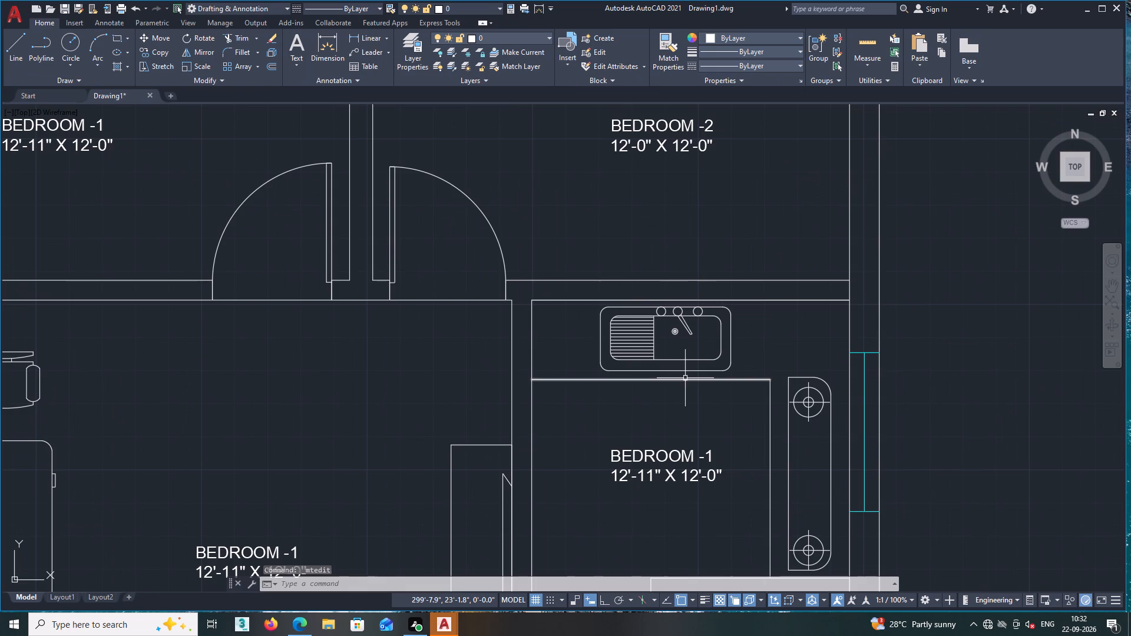
# Open the label below the kitchen sink for editing and change its room name to KITCHEN.
pyautogui.press('space')
pyautogui.moveTo(693, 466); pyautogui.dragTo(727, 385, button='middle')
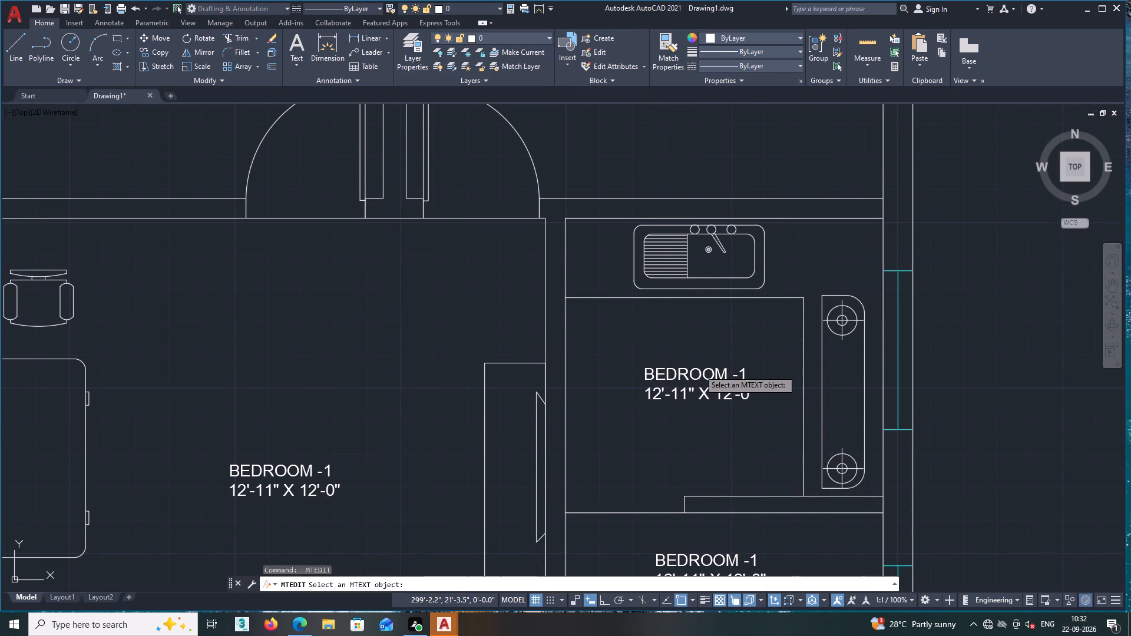
pyautogui.click(699, 370)
pyautogui.doubleClick(750, 369)
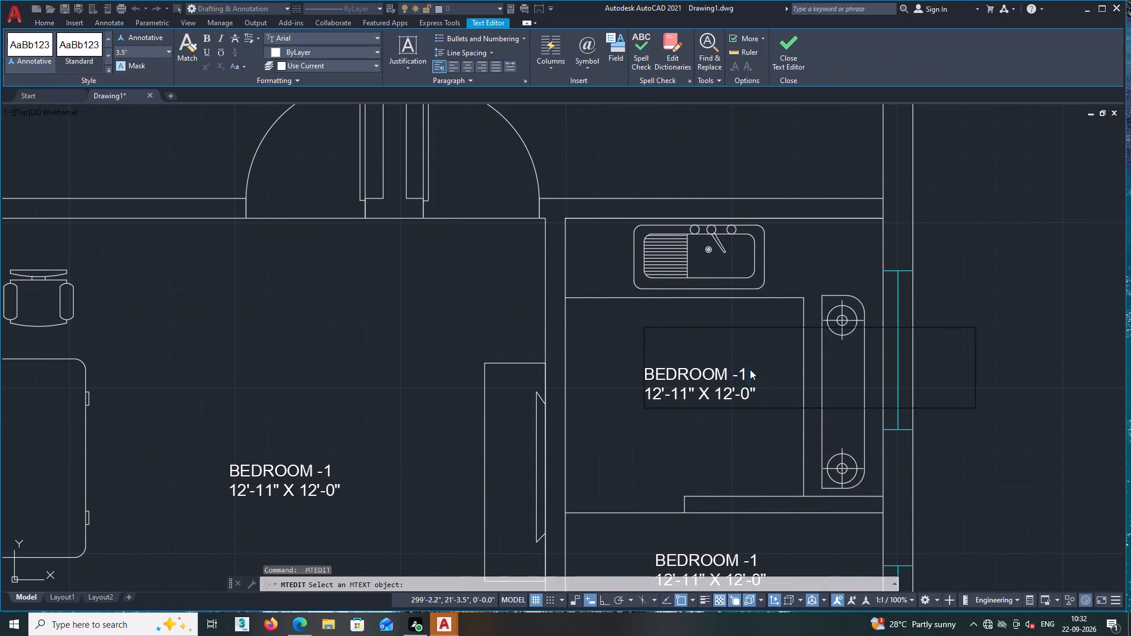
pyautogui.click(750, 368)
pyautogui.press('BackSpace')
pyautogui.press('BackSpace')
pyautogui.press('BackSpace')
pyautogui.press('BackSpace')
pyautogui.press('BackSpace')
pyautogui.press('BackSpace')
pyautogui.press('BackSpace')
pyautogui.press('BackSpace')
pyautogui.press('BackSpace')
pyautogui.press('BackSpace')
pyautogui.press('BackSpace')
pyautogui.press('BackSpace')
pyautogui.press('BackSpace')
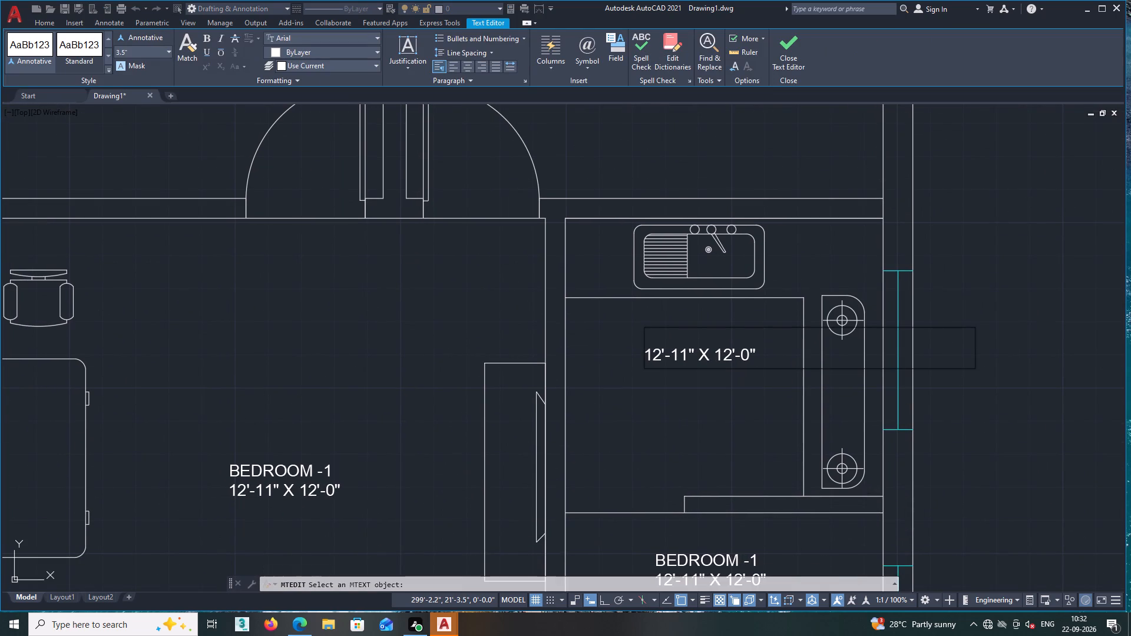
pyautogui.write('KITCHEV')
pyautogui.press('=')
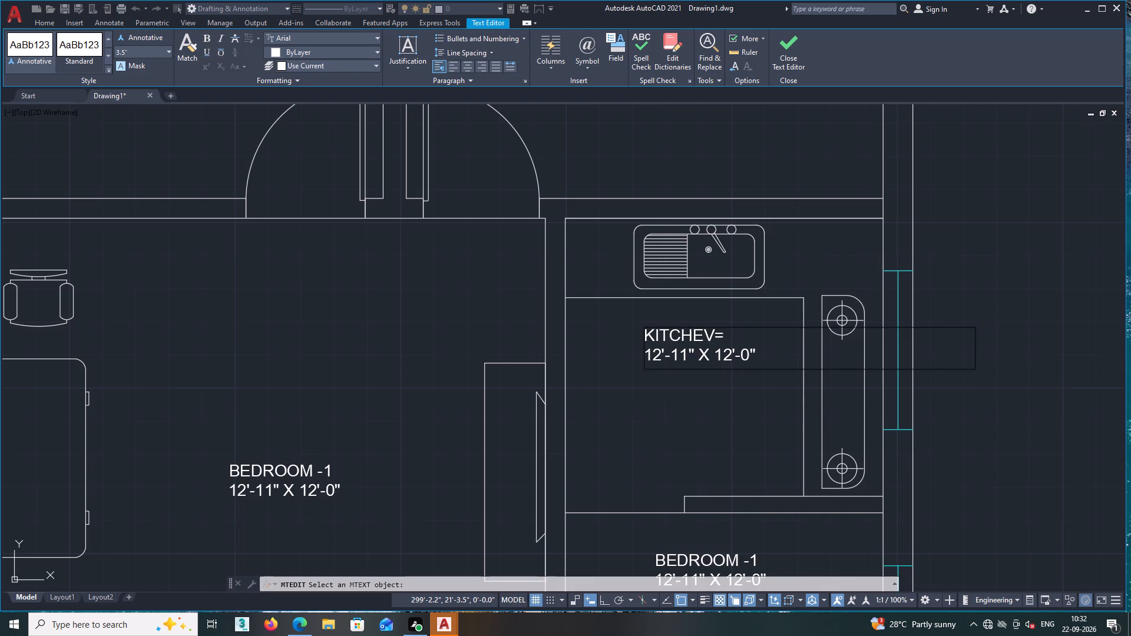
pyautogui.press('BackSpace')
pyautogui.press('BackSpace')
pyautogui.press('m')
pyautogui.press('BackSpace')
pyautogui.press('n')
# Change the size line of the kitchen label to 8'-0" X 7'-0" and finish the text edit.
pyautogui.scroll(2, 656, 350)
pyautogui.click(669, 370)
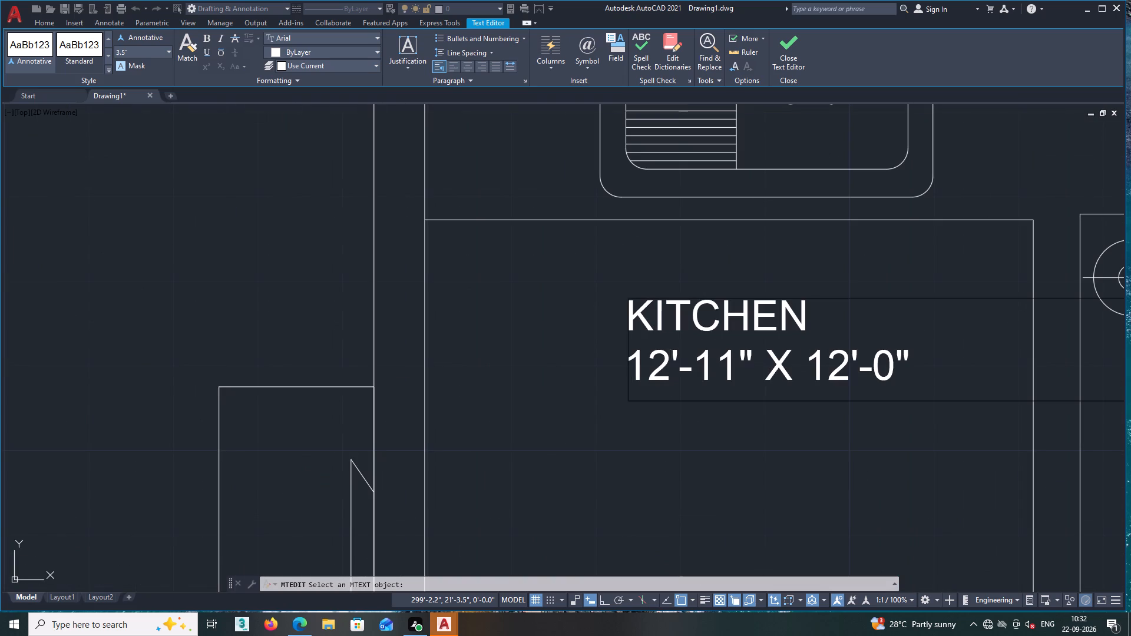
pyautogui.press('BackSpace')
pyautogui.press('BackSpace')
pyautogui.press('8')
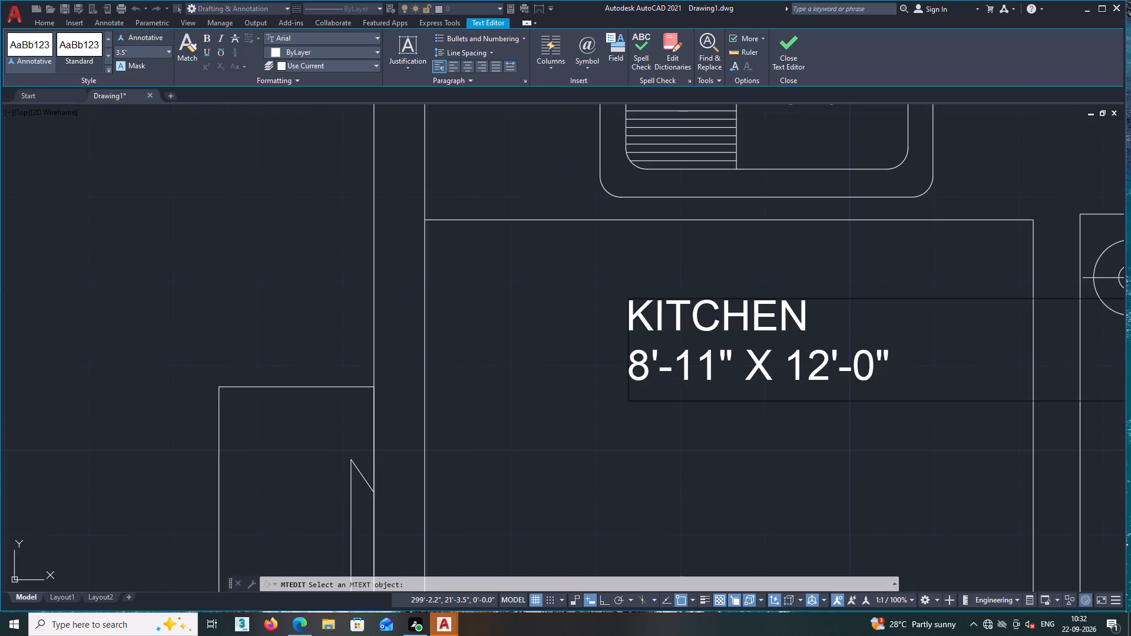
pyautogui.doubleClick(720, 372)
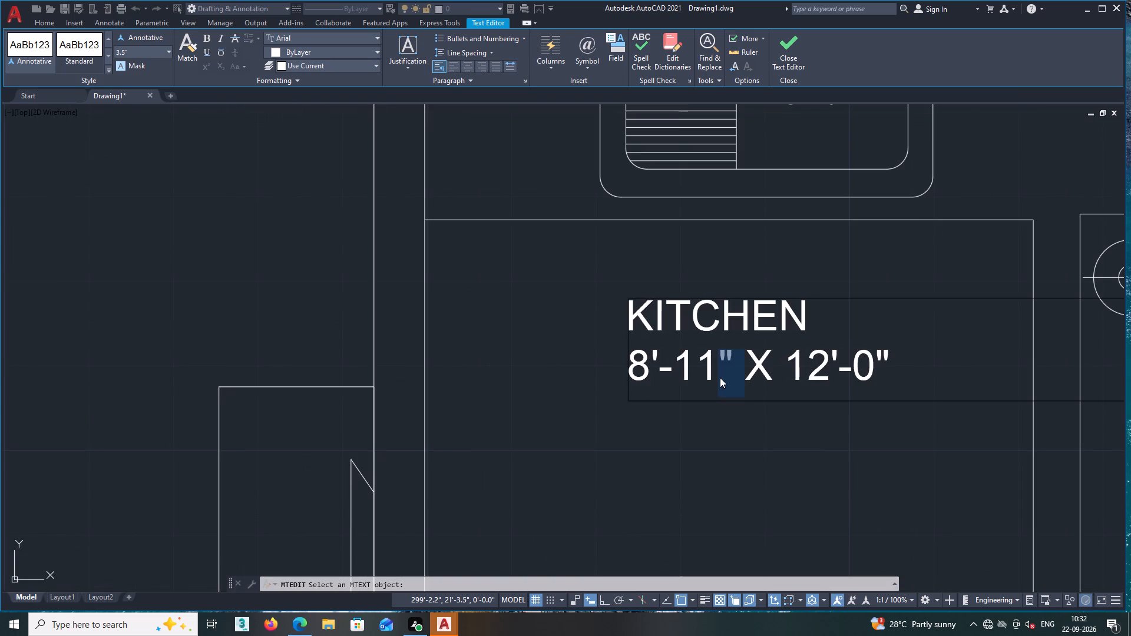
pyautogui.click(720, 377)
pyautogui.press('BackSpace')
pyautogui.press('BackSpace')
pyautogui.press('0')
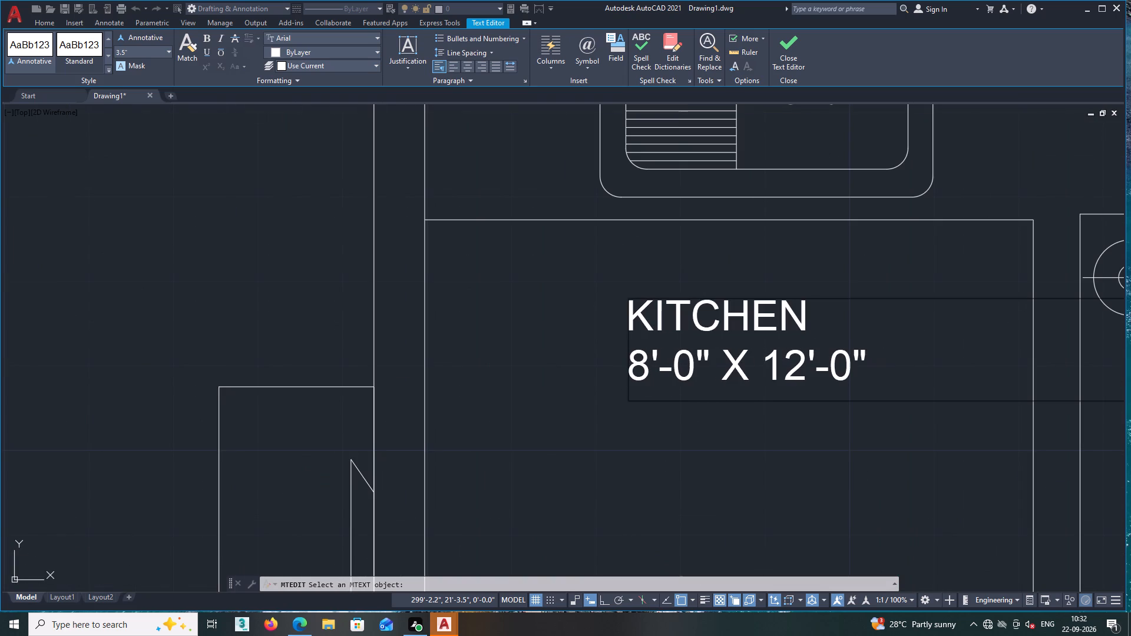
pyautogui.scroll(1, 822, 383)
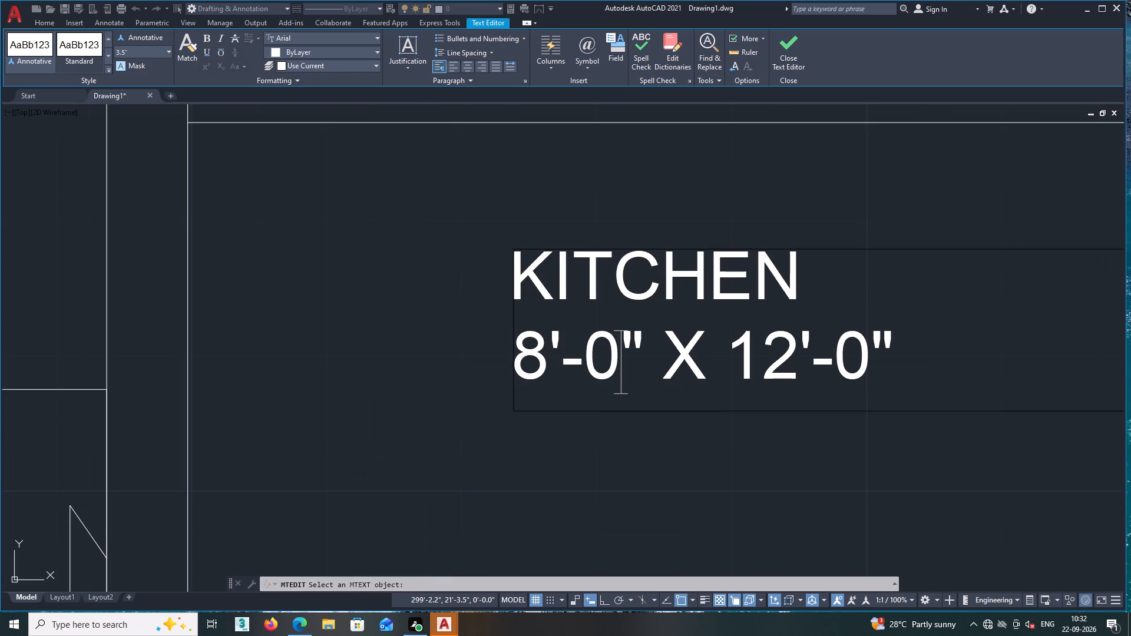
pyautogui.click(810, 382)
pyautogui.click(798, 389)
pyautogui.press('BackSpace')
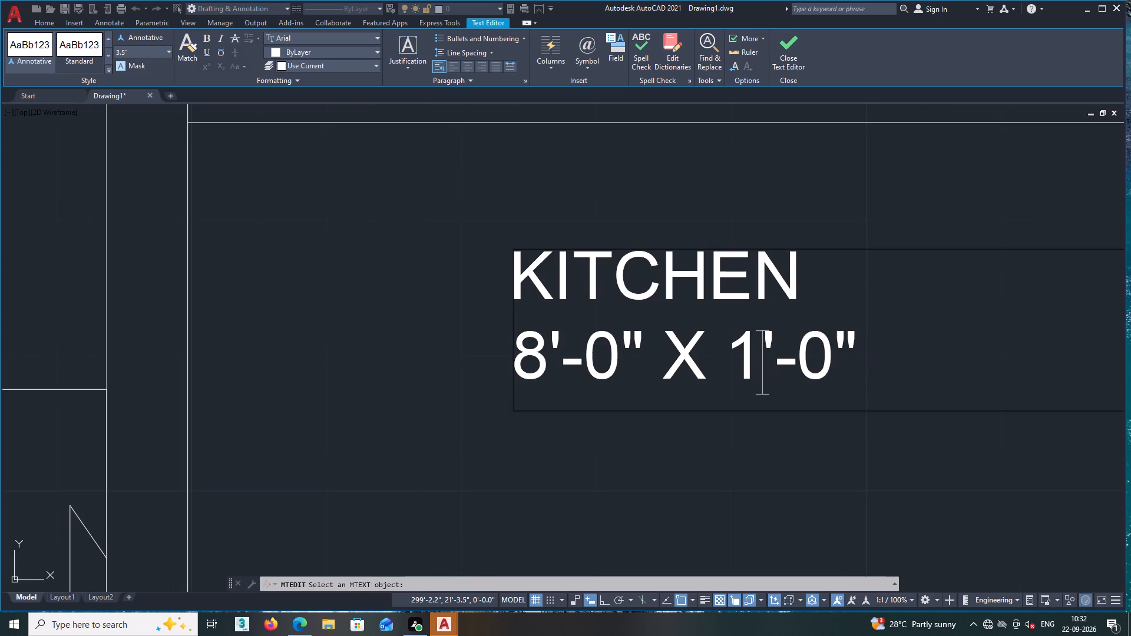
pyautogui.press('BackSpace')
pyautogui.press('7')
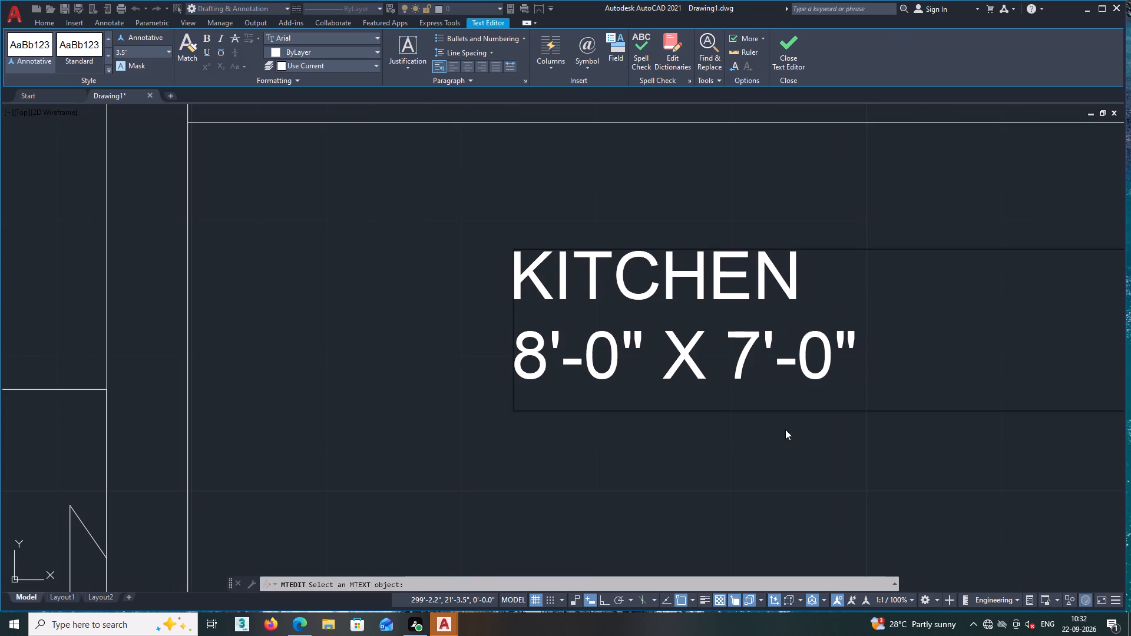
pyautogui.click(738, 502)
# Open the label above the dining table for editing and change its room name to DINING.
pyautogui.scroll(-2, 730, 486)
pyautogui.moveTo(730, 486); pyautogui.dragTo(656, 405, button='middle')
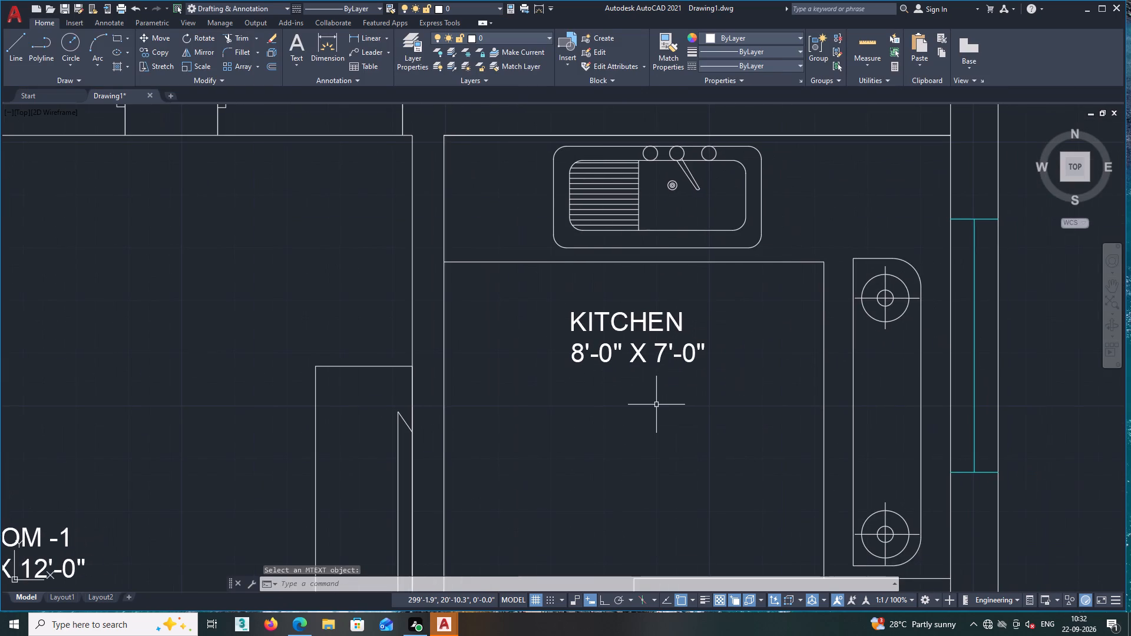
pyautogui.press('space')
pyautogui.moveTo(631, 378); pyautogui.dragTo(586, 311, button='middle')
pyautogui.middleClick(657, 408)
pyautogui.scroll(-1, 657, 411)
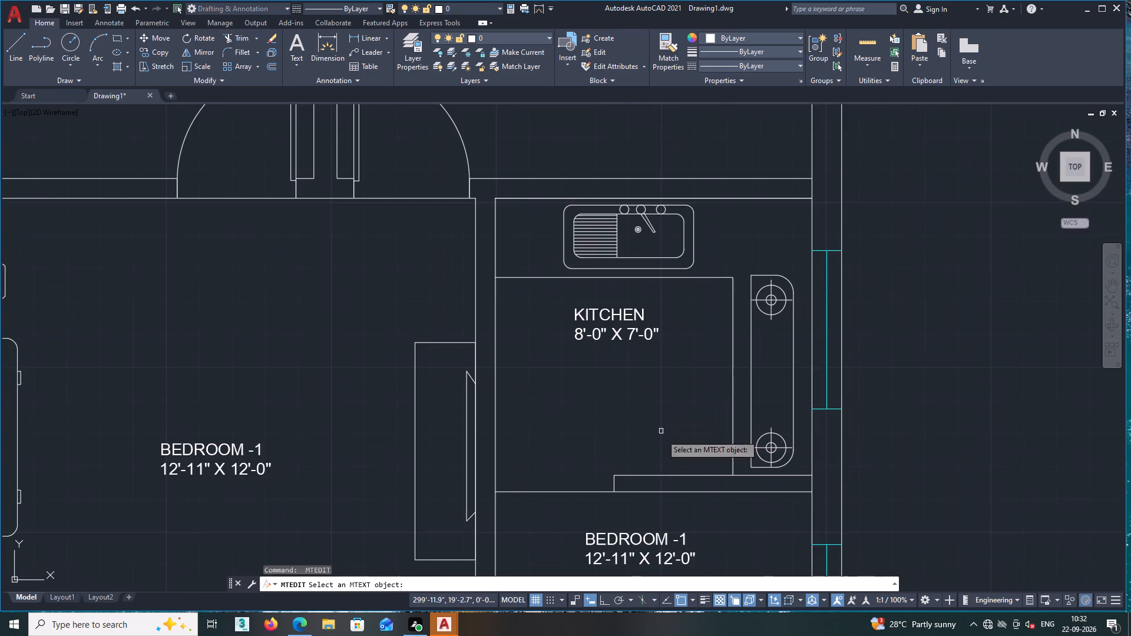
pyautogui.moveTo(676, 529); pyautogui.dragTo(644, 384, button='middle')
pyautogui.doubleClick(622, 392)
pyautogui.scroll(1, 653, 398)
pyautogui.click(660, 390)
pyautogui.press('BackSpace')
pyautogui.press('BackSpace')
pyautogui.press('BackSpace')
pyautogui.press('BackSpace')
pyautogui.press('BackSpace')
pyautogui.press('BackSpace')
pyautogui.press('BackSpace')
pyautogui.press('BackSpace')
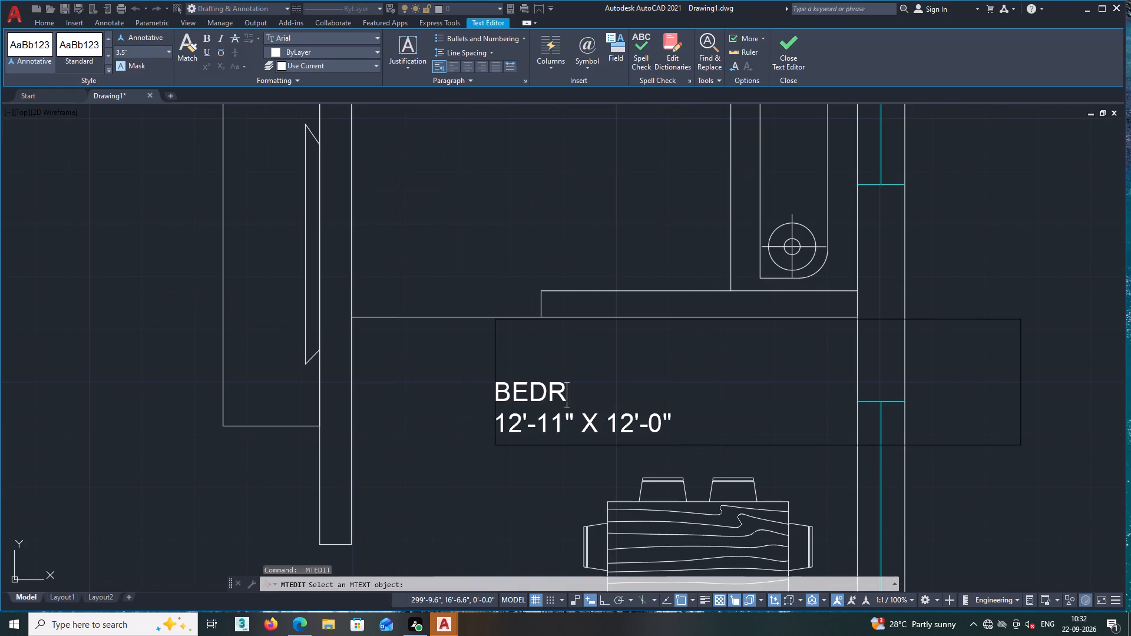
pyautogui.press('BackSpace')
pyautogui.press('BackSpace')
pyautogui.write('DINING')
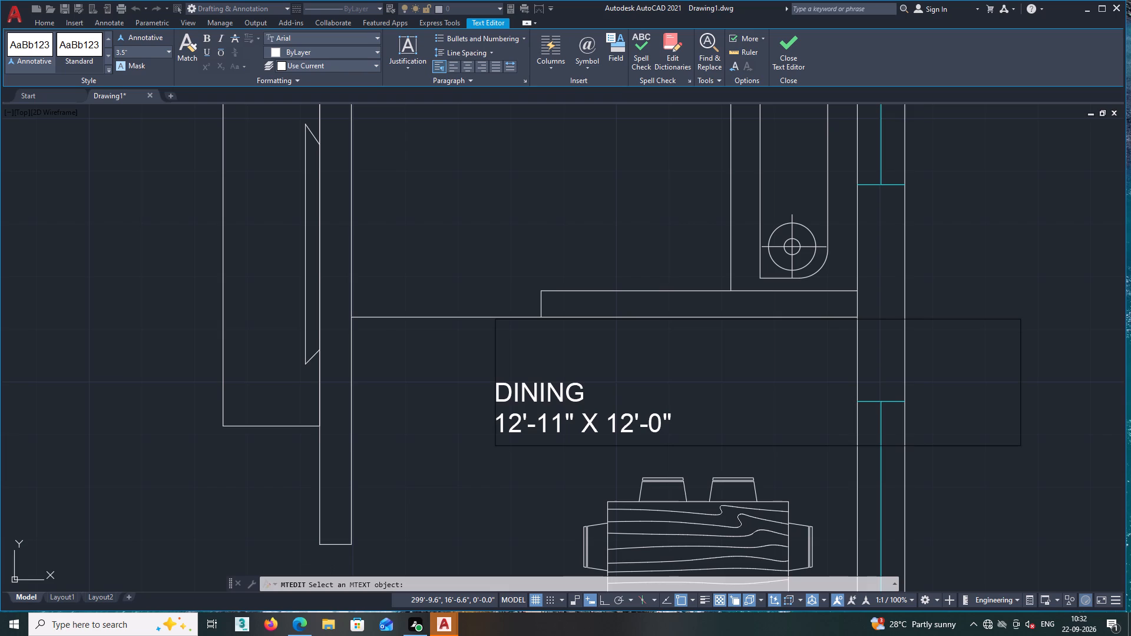
# Change the size line of the dining label to 8'-0" X 6'-1" and finish the text edit.
pyautogui.click(527, 435)
pyautogui.click(527, 435)
pyautogui.click(525, 436)
pyautogui.click(520, 441)
pyautogui.press('BackSpace')
pyautogui.press('BackSpace')
pyautogui.press('8')
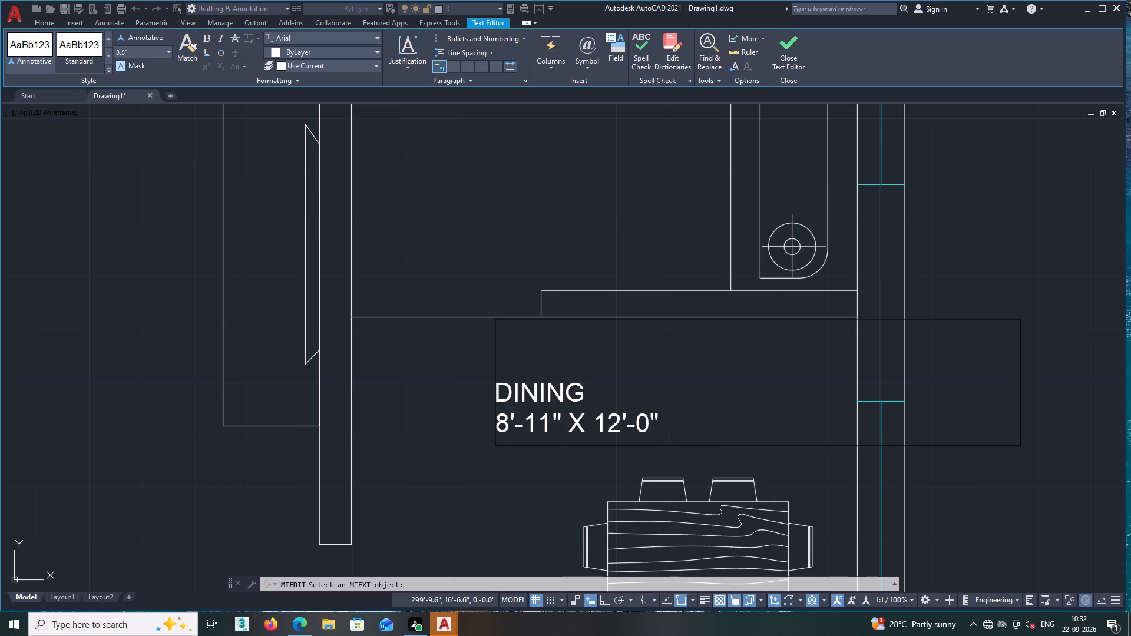
pyautogui.click(547, 433)
pyautogui.press('BackSpace')
pyautogui.press('BackSpace')
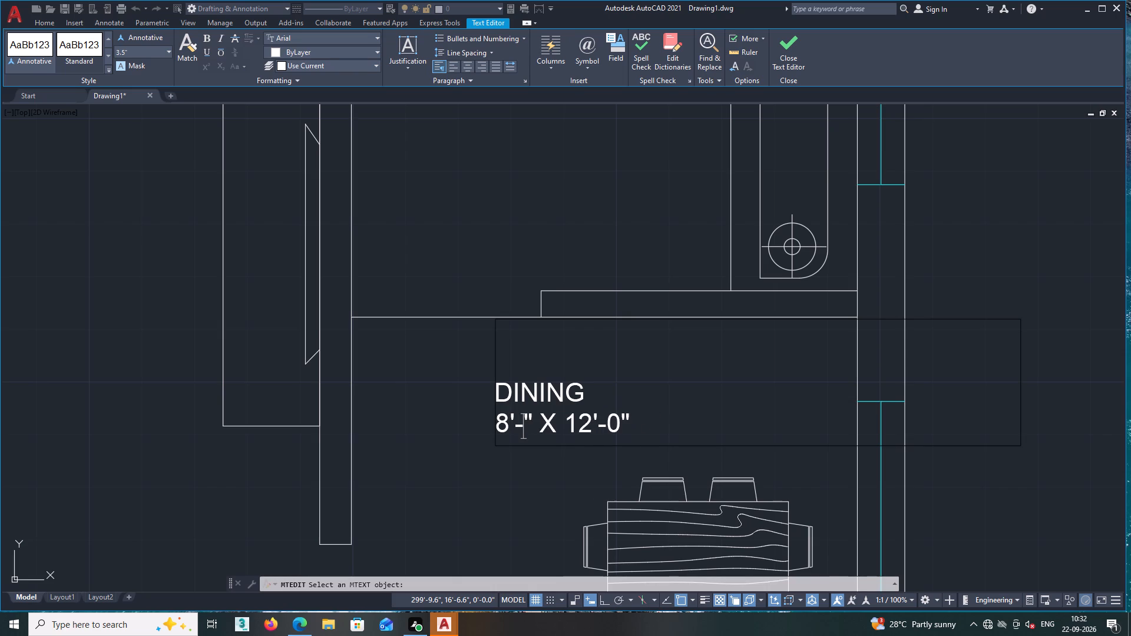
pyautogui.press('0')
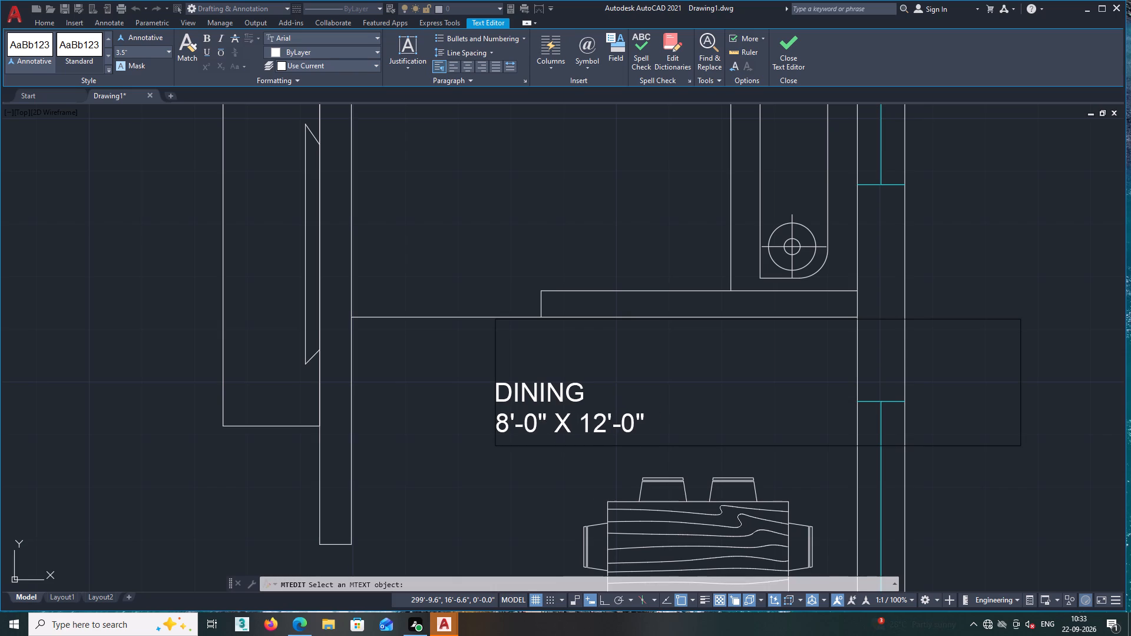
pyautogui.click(610, 439)
pyautogui.press('BackSpace')
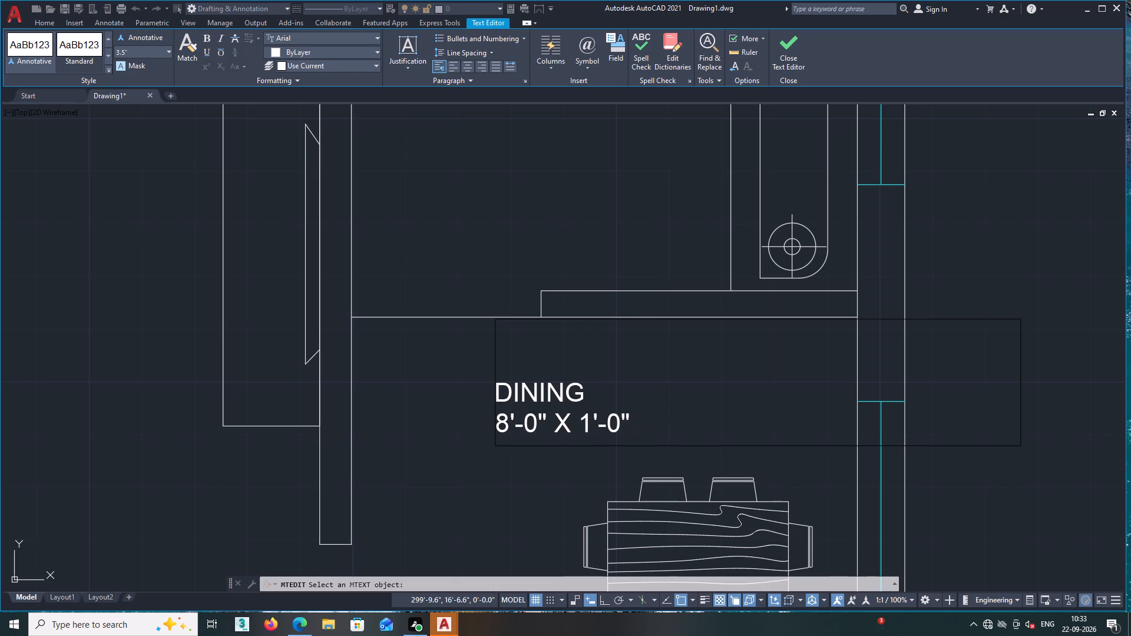
pyautogui.press('BackSpace')
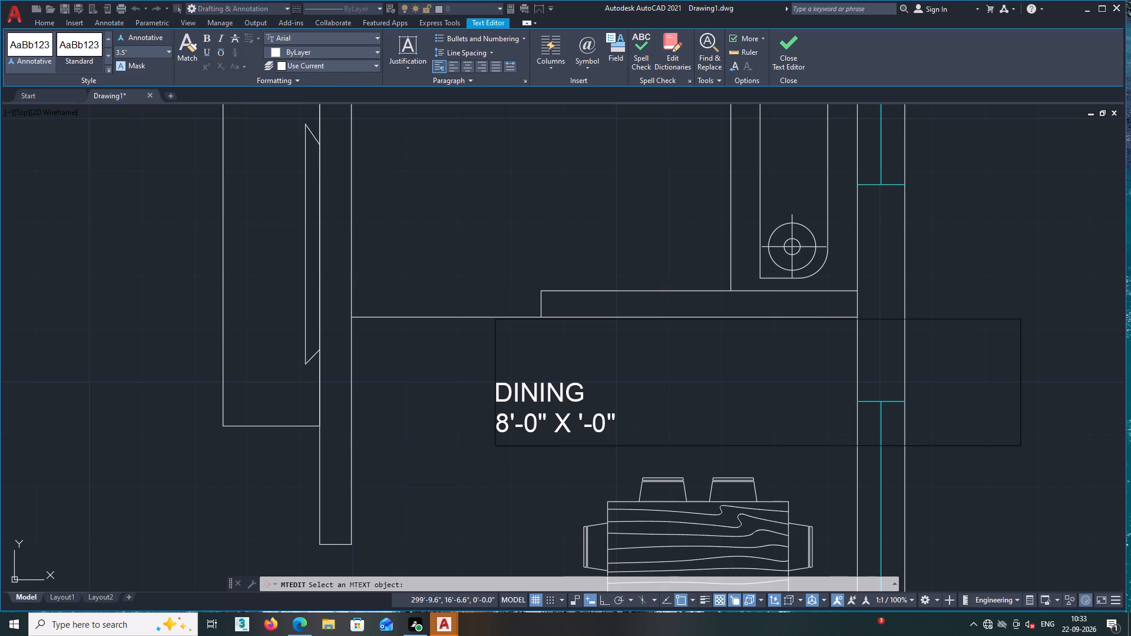
pyautogui.press('6')
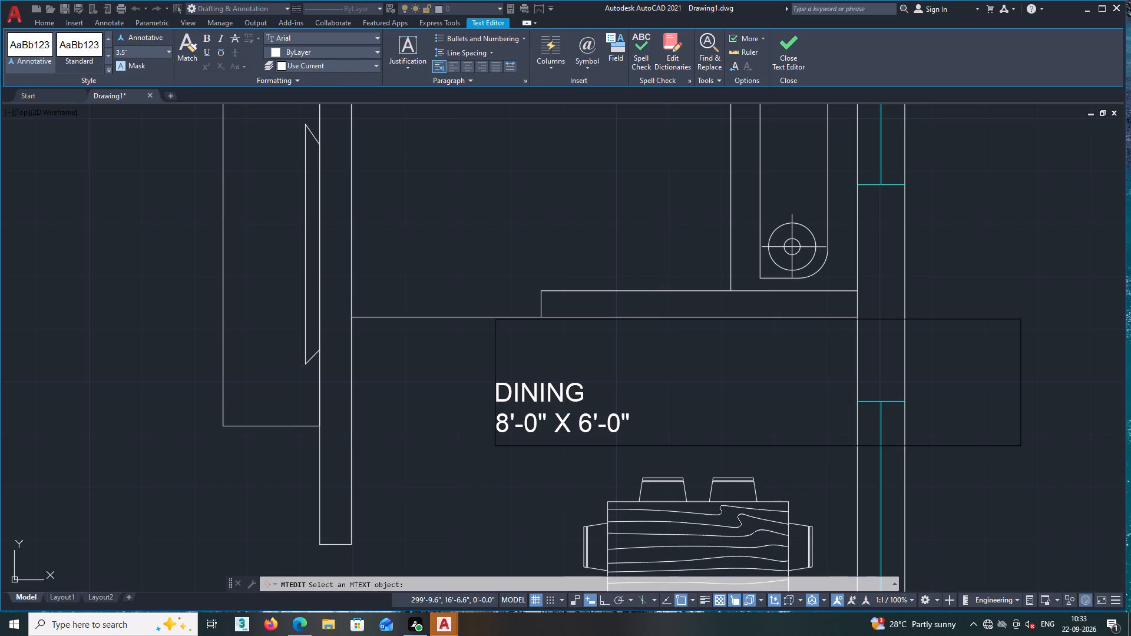
pyautogui.click(623, 431)
pyautogui.press('BackSpace')
pyautogui.press('1')
pyautogui.scroll(-2, 663, 339)
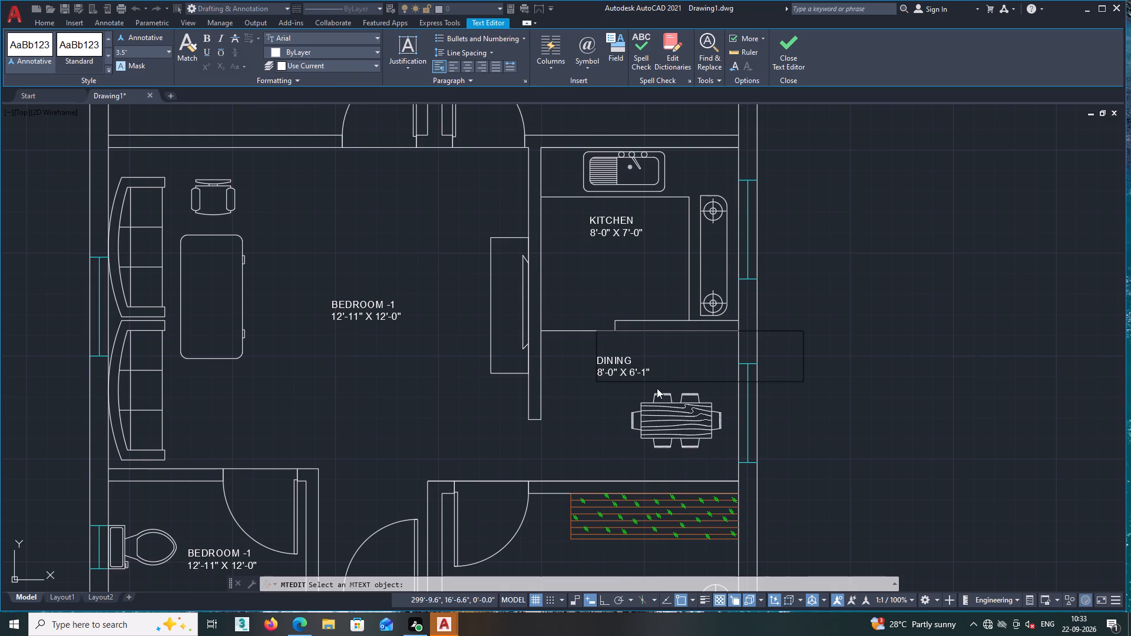
pyautogui.click(626, 286)
pyautogui.rightClick(626, 286)
pyautogui.doubleClick(605, 270)
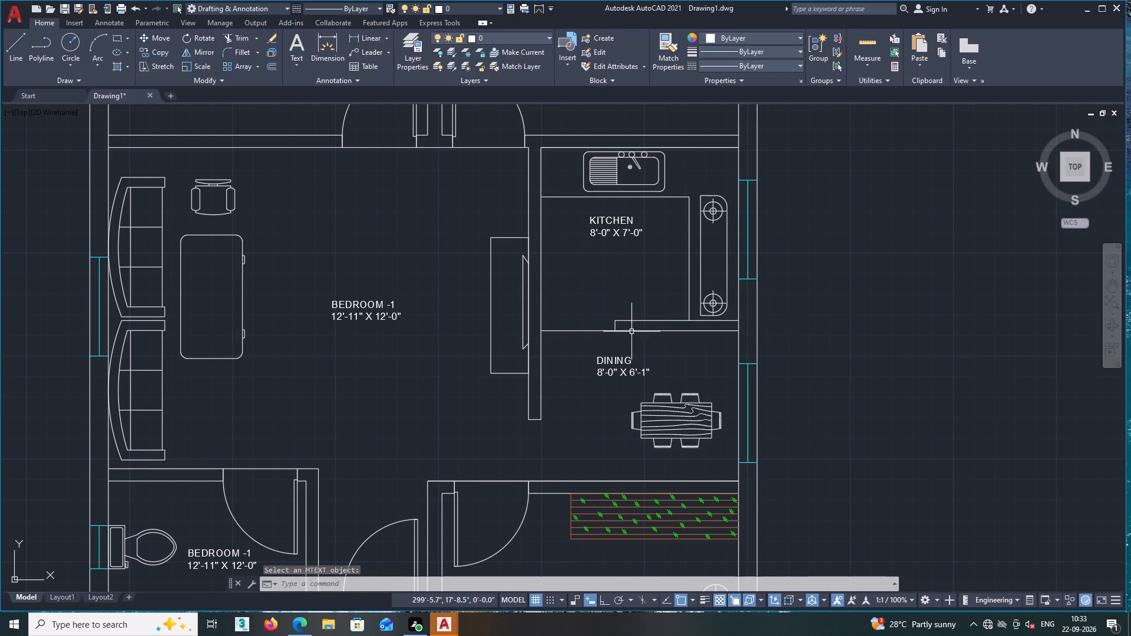
# Open the label beside the double bed for editing and change its room name to BEDROOM -3.
pyautogui.moveTo(629, 340); pyautogui.dragTo(639, 299, button='middle')
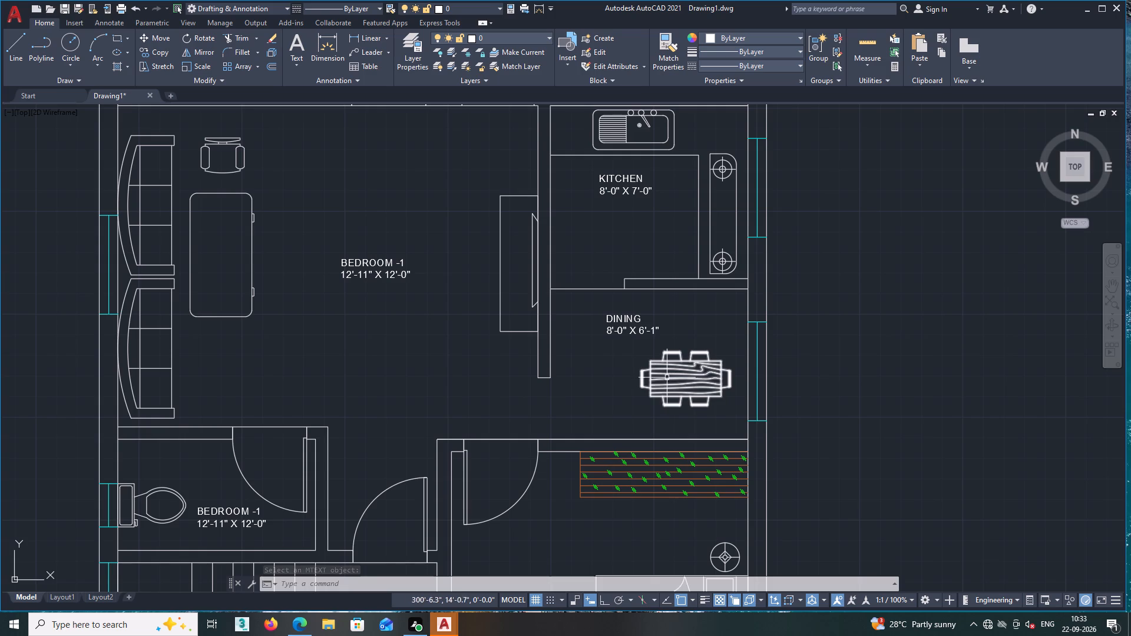
pyautogui.moveTo(667, 375); pyautogui.dragTo(799, 332, button='middle')
pyautogui.moveTo(729, 423); pyautogui.dragTo(735, 315, button='middle')
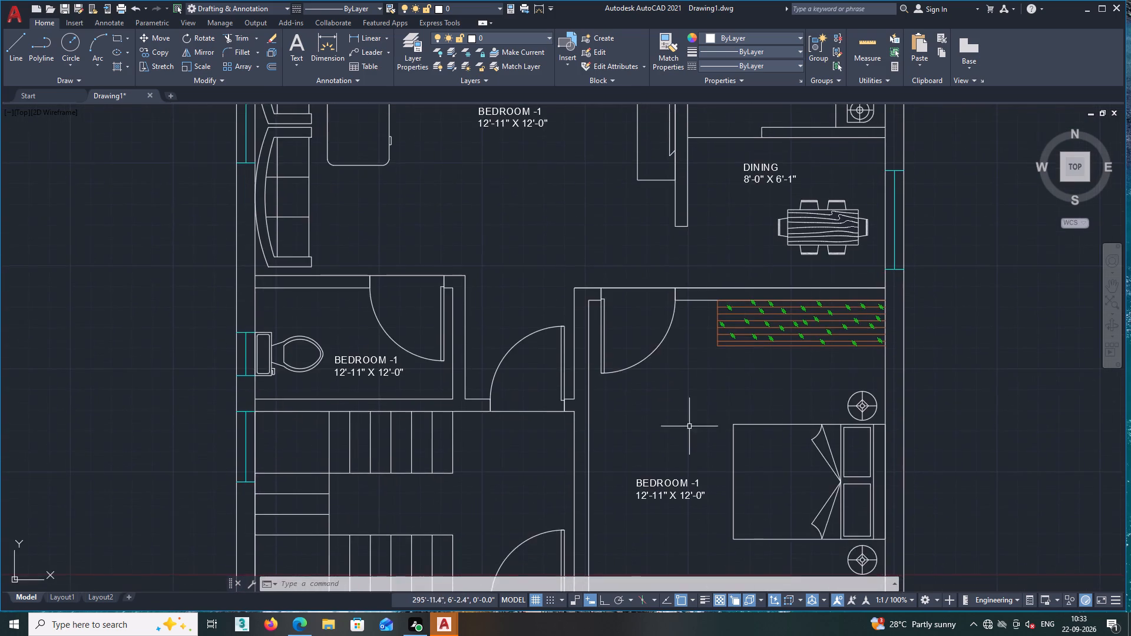
pyautogui.moveTo(690, 418); pyautogui.dragTo(697, 338, button='middle')
pyautogui.scroll(1, 687, 413)
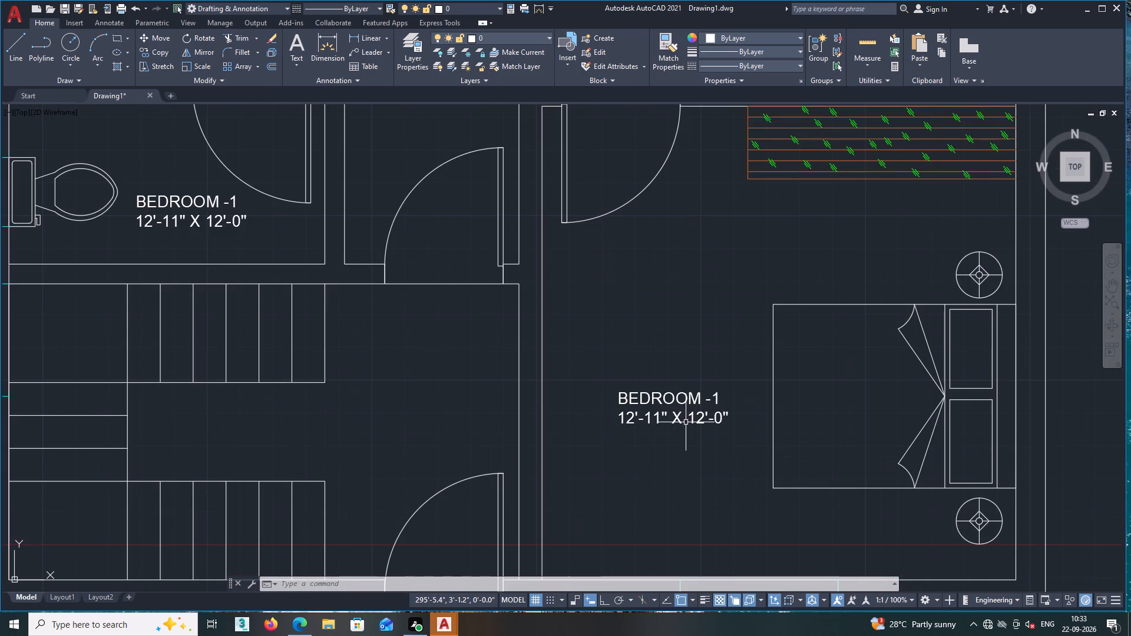
pyautogui.press('space')
pyautogui.click(679, 401)
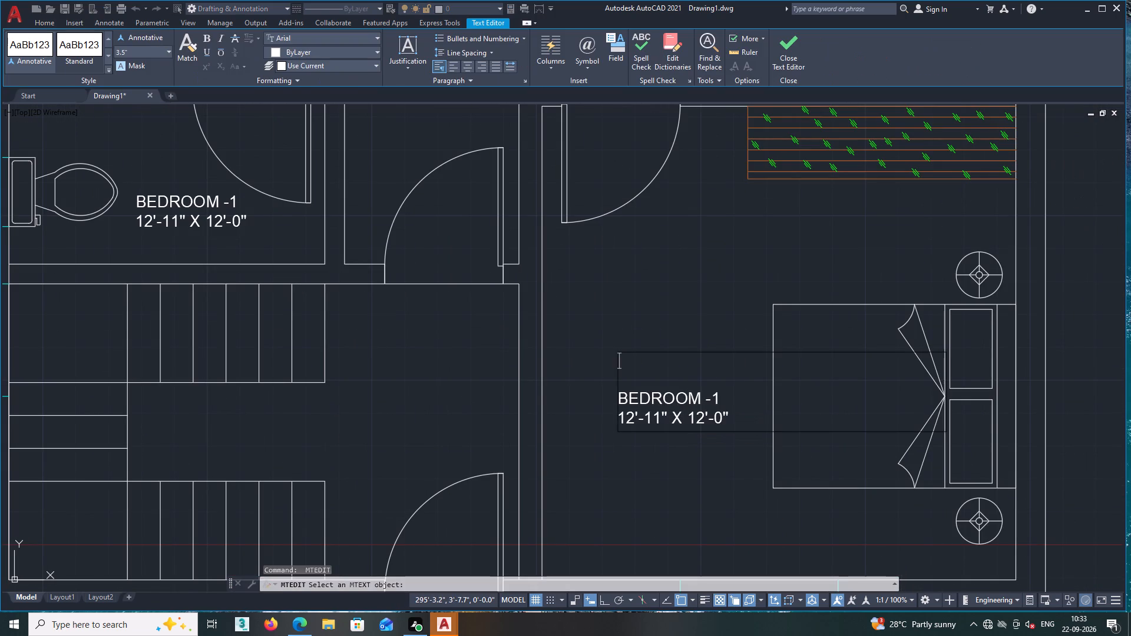
pyautogui.doubleClick(719, 400)
pyautogui.press('BackSpace')
pyautogui.press('Return')
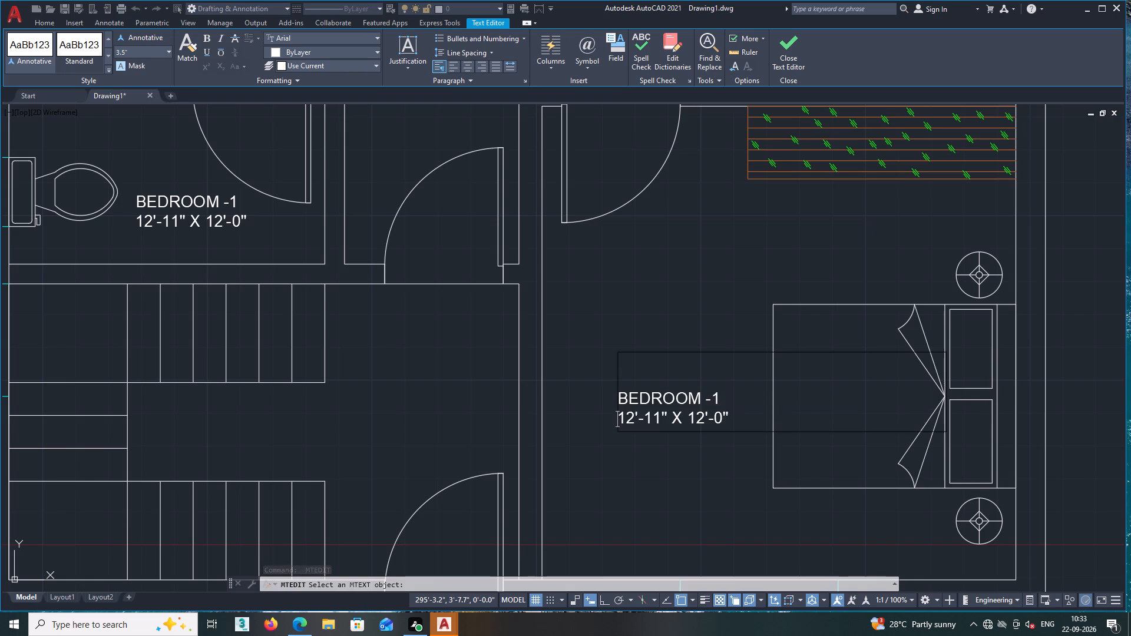
pyautogui.doubleClick(719, 401)
pyautogui.click(719, 401)
pyautogui.press('BackSpace')
pyautogui.press('3')
# Change the size line of the BEDROOM -3 label to 12'-0" X 12'-0" and finish the text edit.
pyautogui.scroll(1, 659, 432)
pyautogui.click(660, 418)
pyautogui.press('BackSpace')
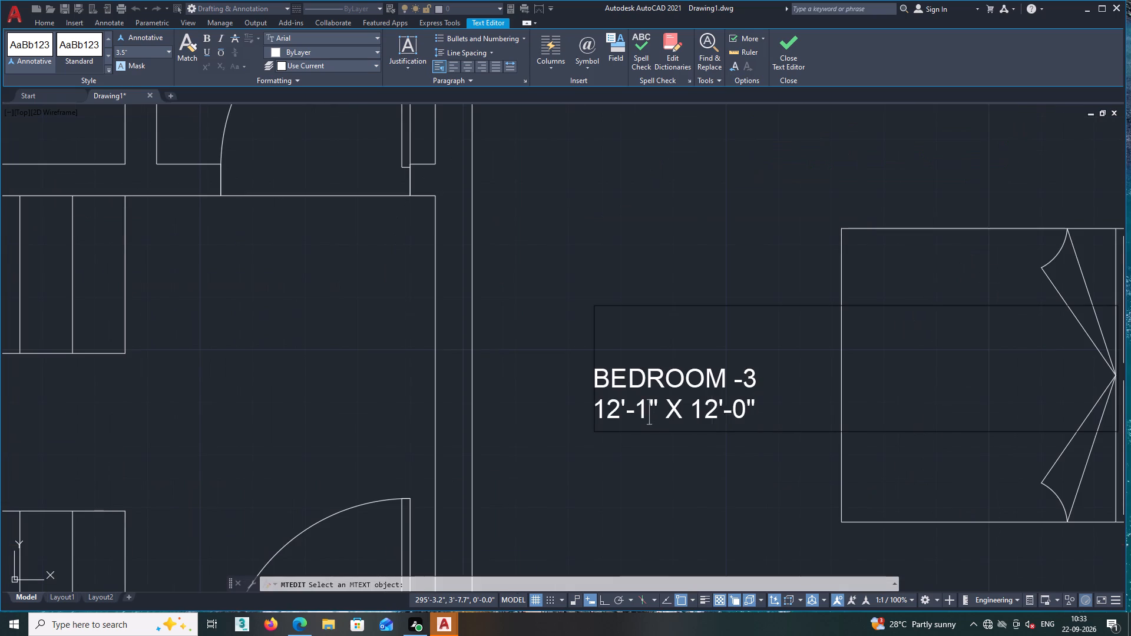
pyautogui.press('BackSpace')
pyautogui.press('0')
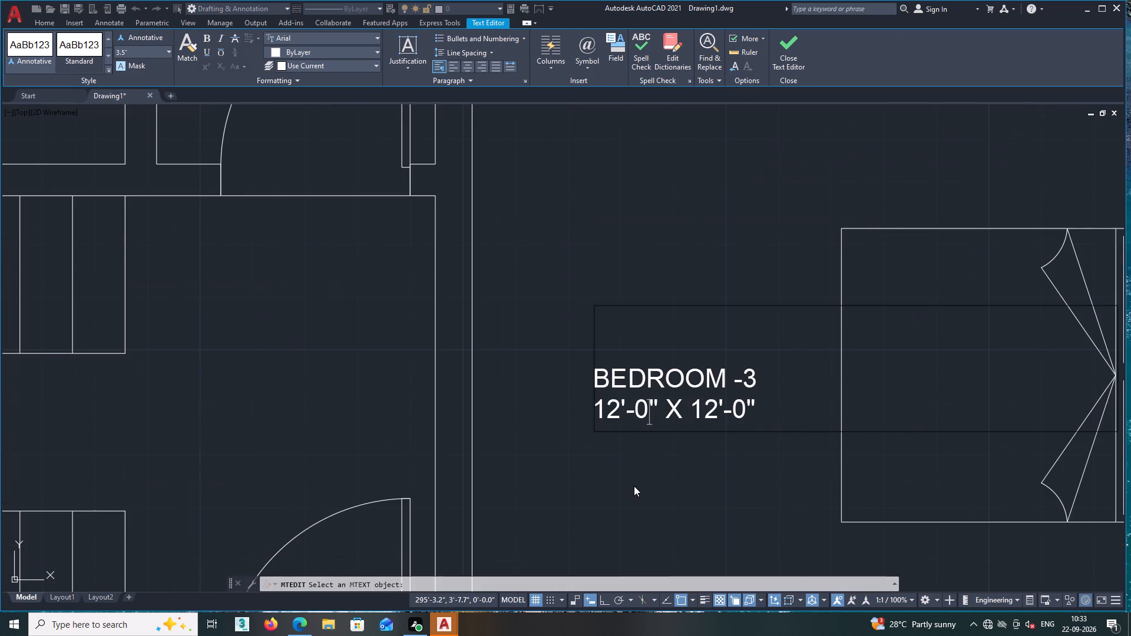
pyautogui.click(634, 486)
# Open the label beside the water closet for editing and change its room name to TOILET.
pyautogui.scroll(-2, 634, 486)
pyautogui.moveTo(631, 493); pyautogui.dragTo(835, 407, button='middle')
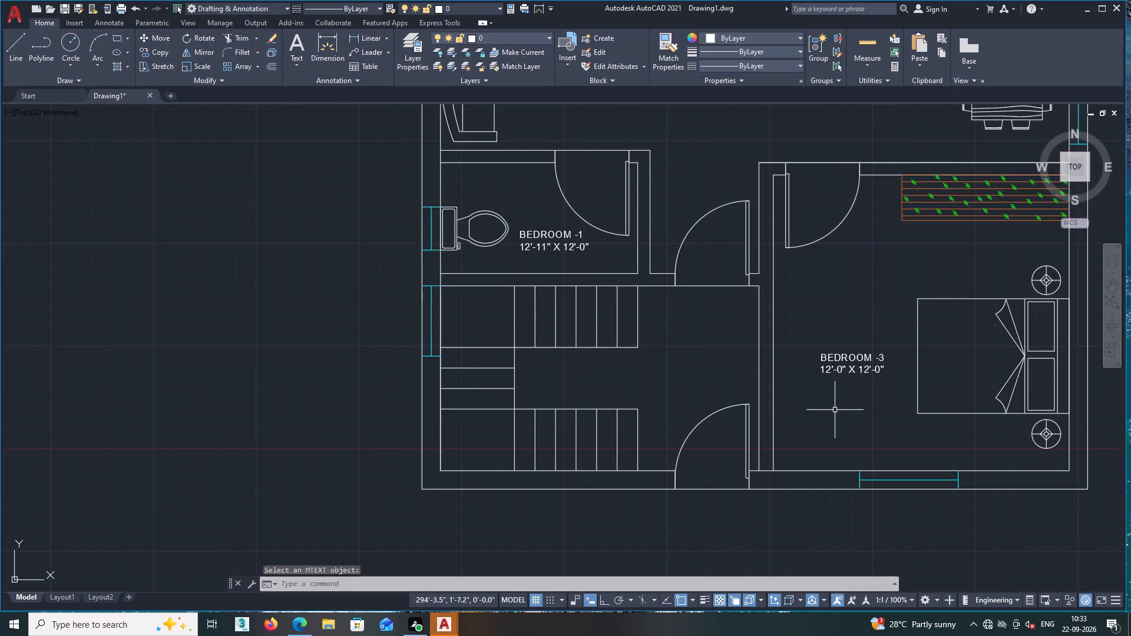
pyautogui.moveTo(720, 469); pyautogui.dragTo(832, 478, button='middle')
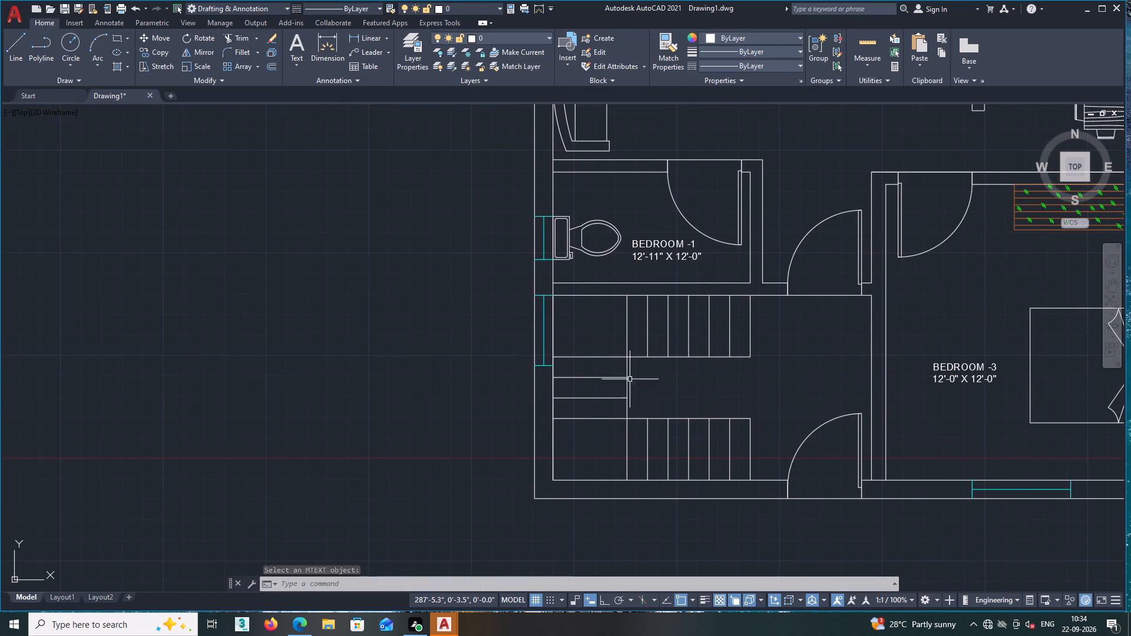
pyautogui.moveTo(610, 352); pyautogui.dragTo(642, 461, button='middle')
pyautogui.scroll(1, 722, 387)
pyautogui.press('space')
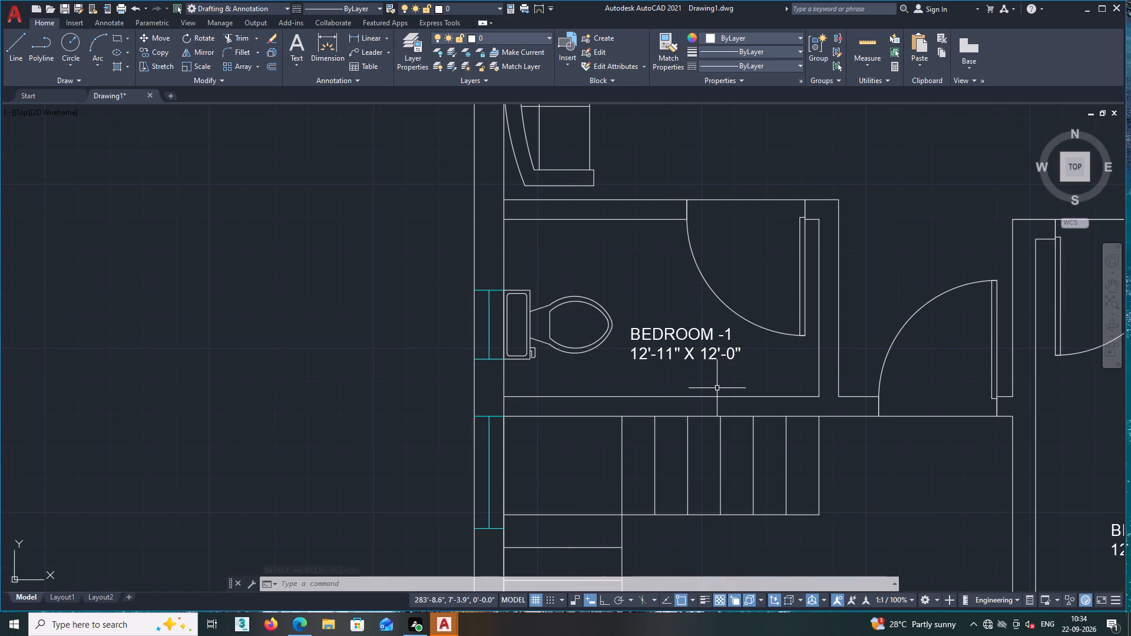
pyautogui.click(686, 338)
pyautogui.click(740, 334)
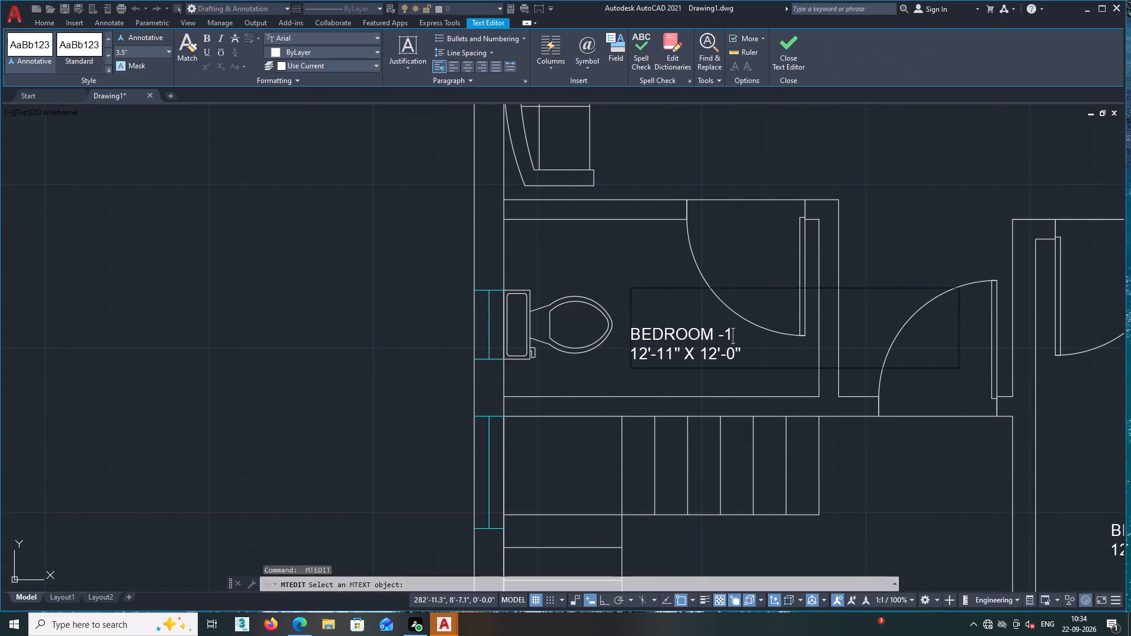
pyautogui.press('BackSpace')
pyautogui.press('BackSpace')
pyautogui.press('BackSpace')
pyautogui.press('BackSpace')
pyautogui.press('BackSpace')
pyautogui.press('BackSpace')
pyautogui.press('BackSpace')
pyautogui.press('BackSpace')
pyautogui.press('BackSpace')
pyautogui.press('BackSpace')
pyautogui.press('BackSpace')
pyautogui.press('BackSpace')
pyautogui.press('BackSpace')
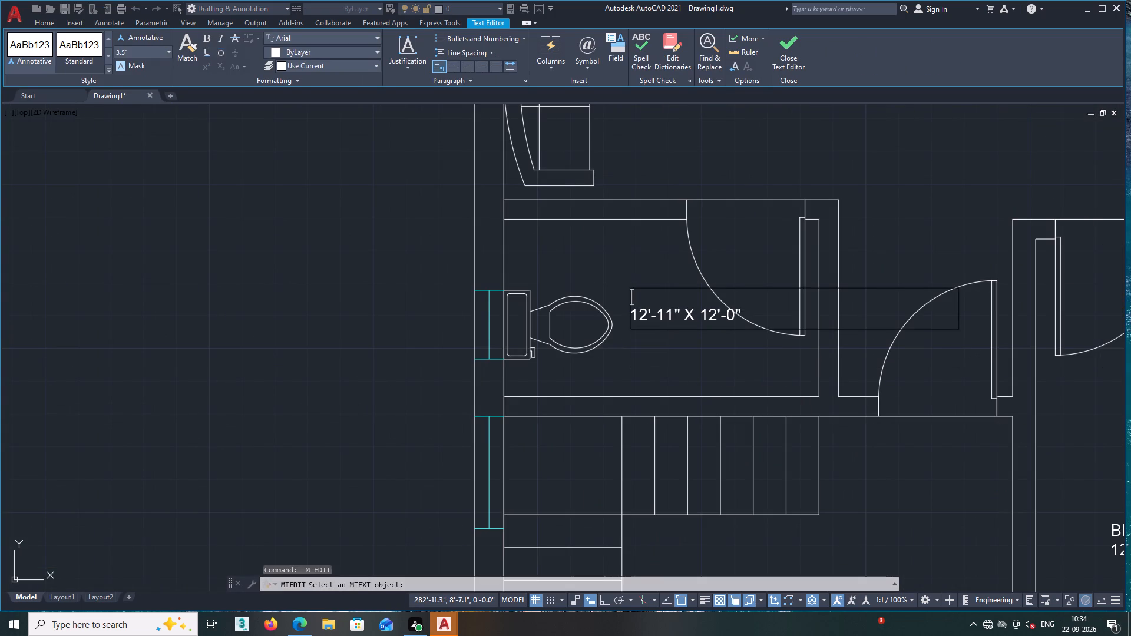
pyautogui.write('TOILET')
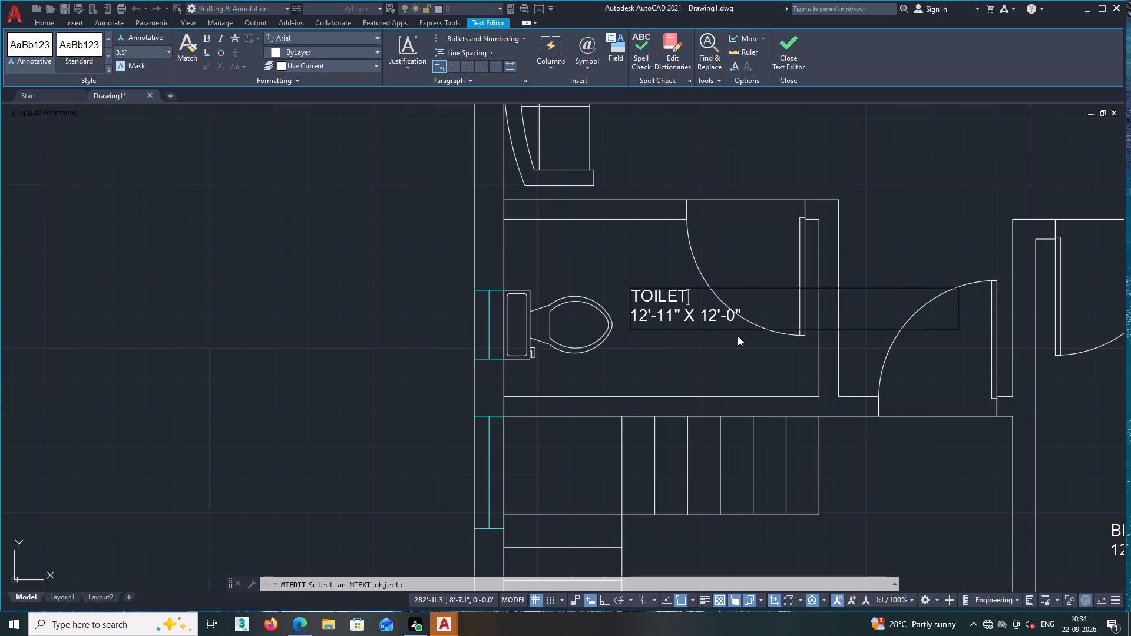
# Change the size line of the toilet label to 8'-0" X 4'-6" and finish the text edit.
pyautogui.click(675, 320)
pyautogui.press('BackSpace')
pyautogui.press('BackSpace')
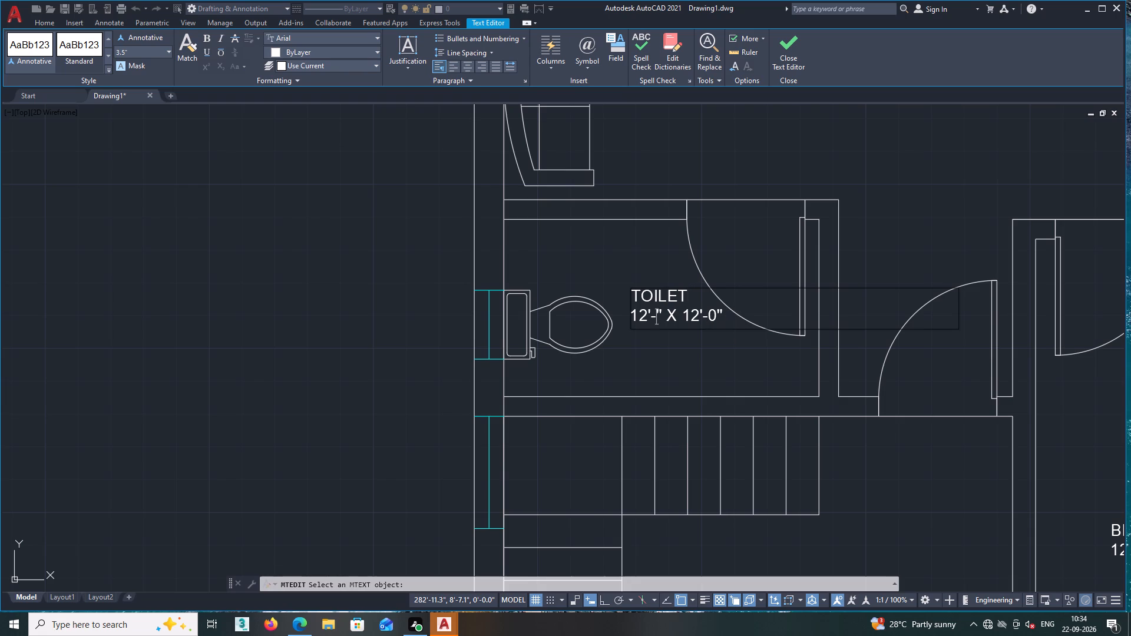
pyautogui.press('0')
pyautogui.click(651, 330)
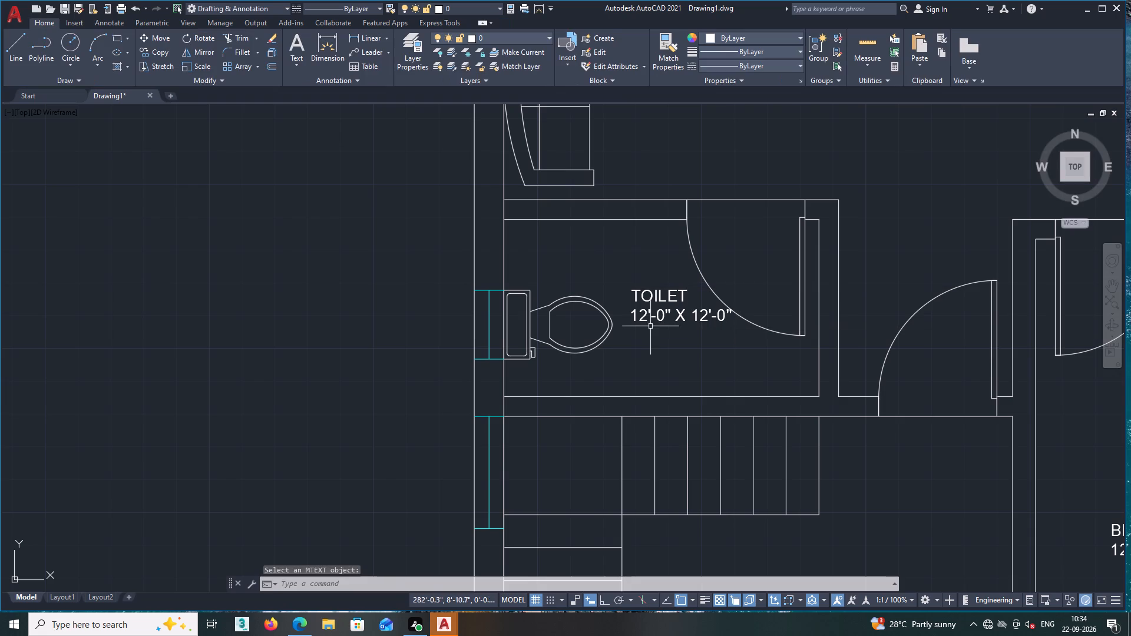
pyautogui.press('space')
pyautogui.click(647, 313)
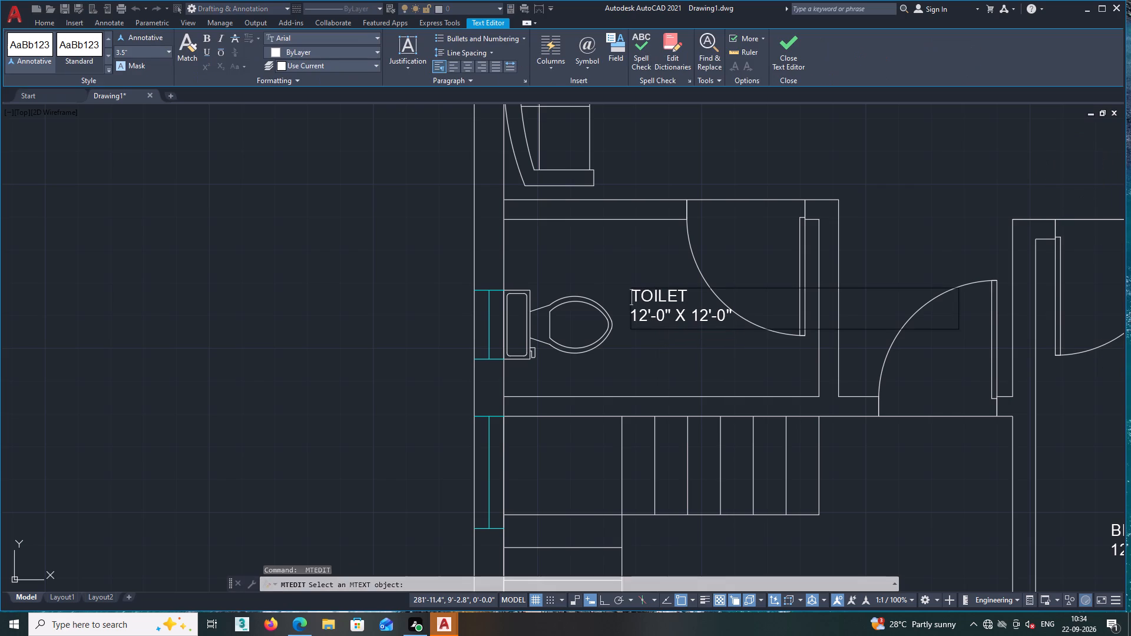
pyautogui.click(646, 319)
pyautogui.press('BackSpace')
pyautogui.press('BackSpace')
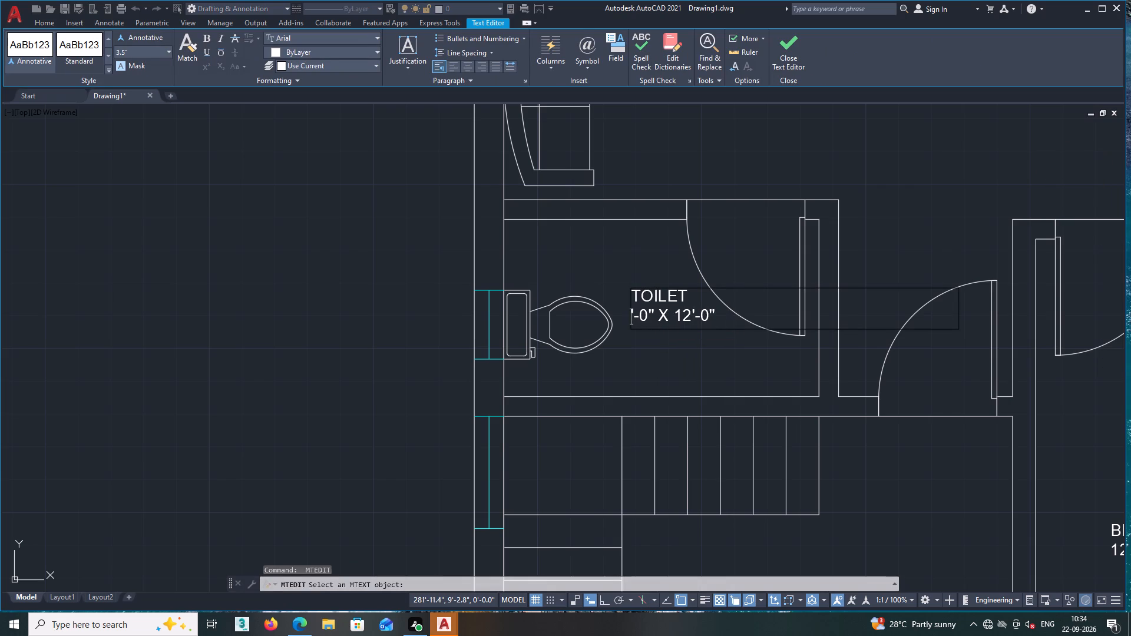
pyautogui.press('8')
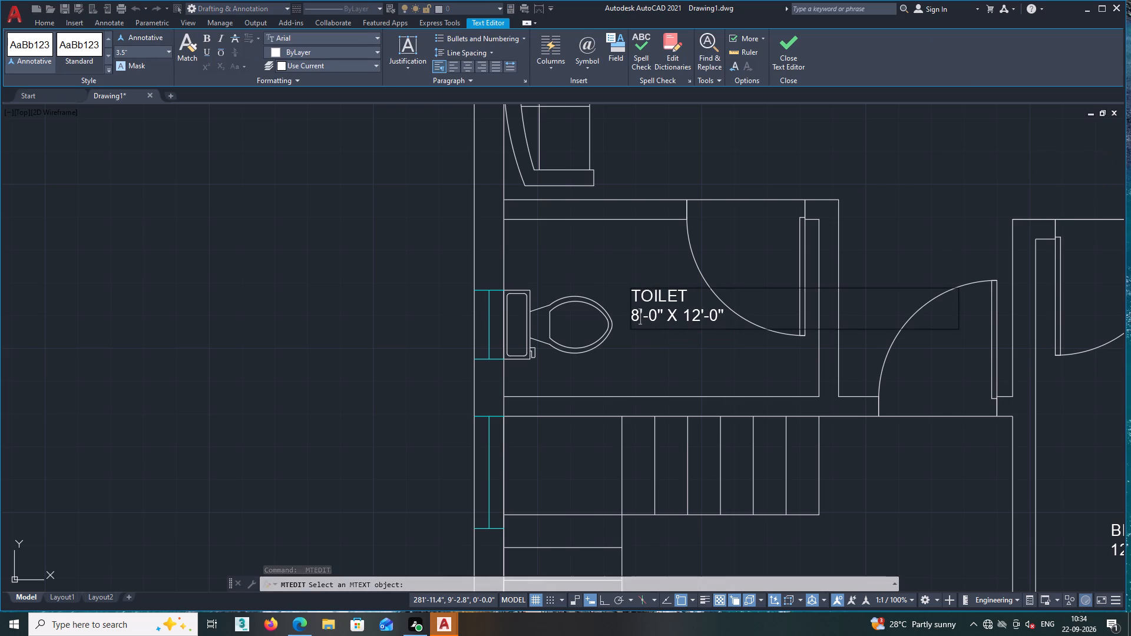
pyautogui.click(700, 316)
pyautogui.press('BackSpace')
pyautogui.press('BackSpace')
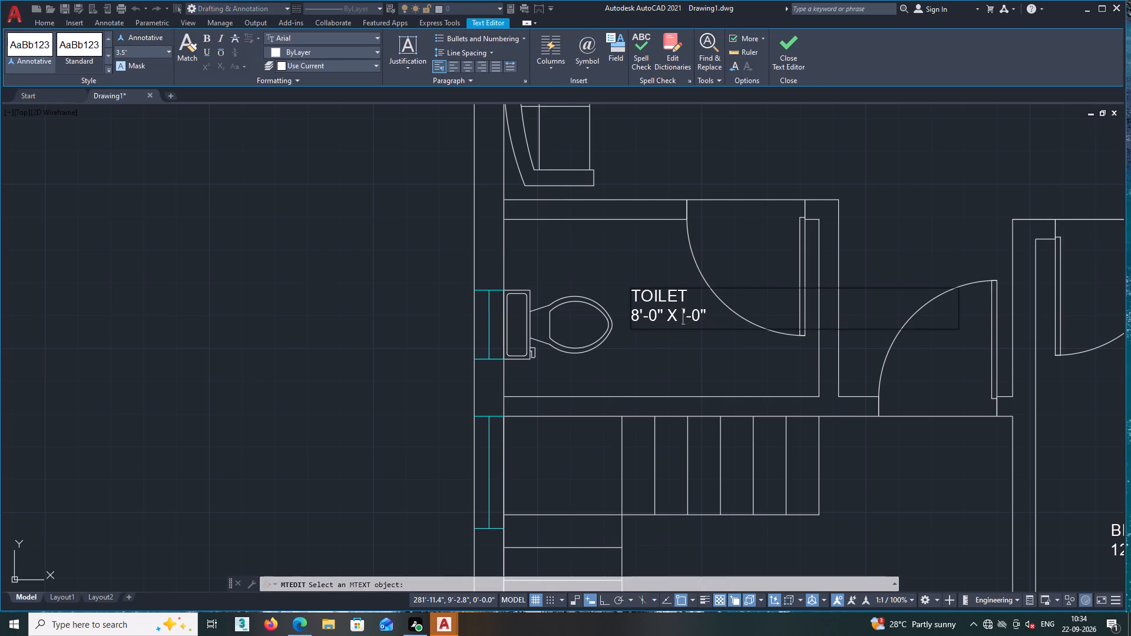
pyautogui.press('4')
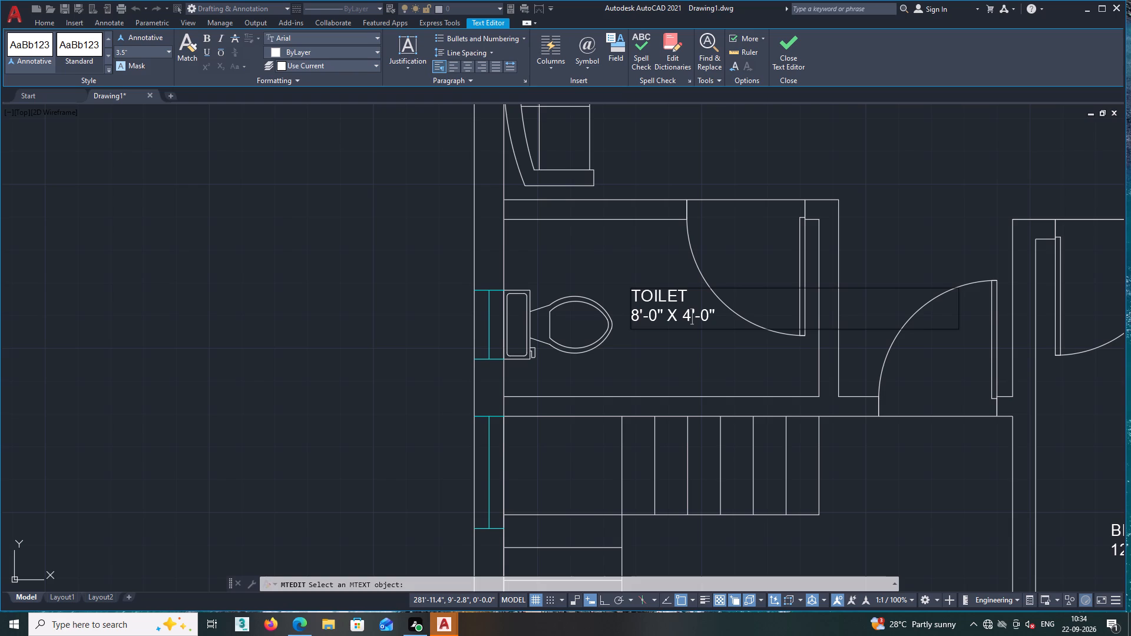
pyautogui.click(708, 322)
pyautogui.press('BackSpace')
pyautogui.press('6')
pyautogui.click(715, 371)
# Copy the TOILET label into the door opening of the bottom exterior wall, beside the staircase.
pyautogui.moveTo(718, 371); pyautogui.dragTo(677, 363, button='middle')
pyautogui.scroll(-2, 677, 363)
pyautogui.moveTo(677, 363); pyautogui.dragTo(650, 339, button='middle')
pyautogui.moveTo(690, 375); pyautogui.dragTo(654, 356, button='middle')
pyautogui.moveTo(656, 429); pyautogui.dragTo(640, 406, button='middle')
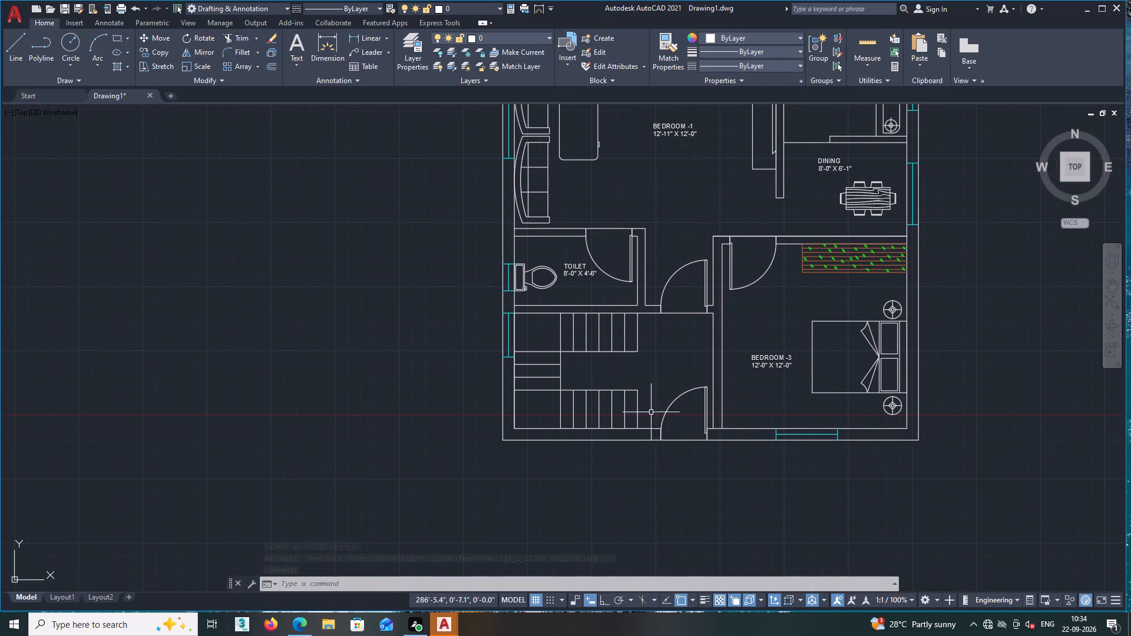
pyautogui.moveTo(685, 433); pyautogui.dragTo(651, 416, button='middle')
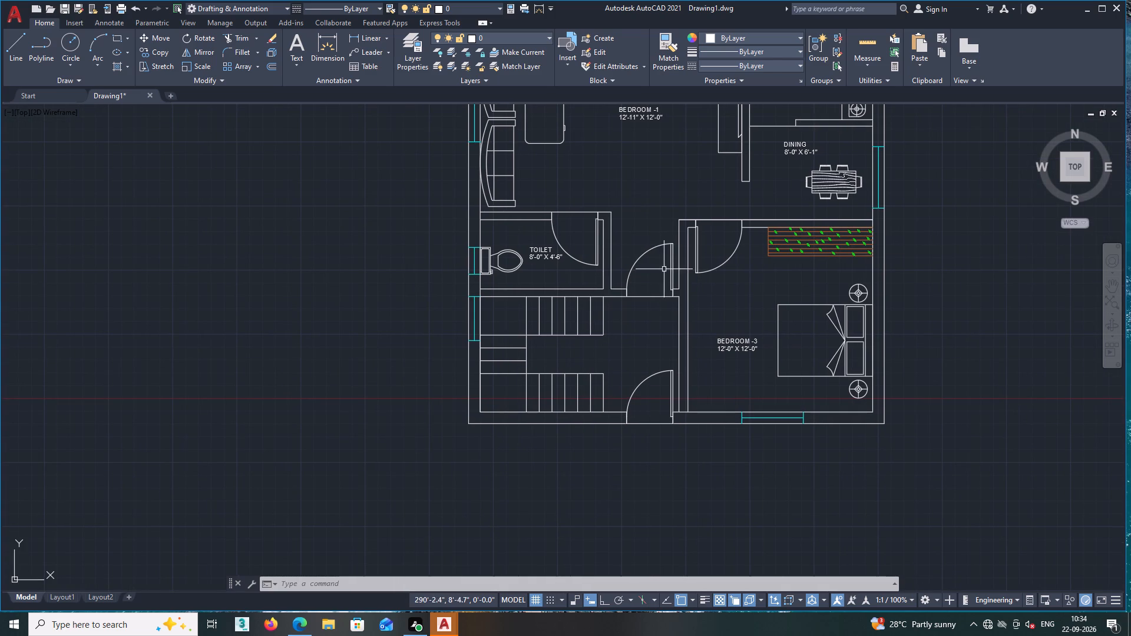
pyautogui.scroll(1, 540, 240)
pyautogui.click(538, 256)
pyautogui.rightClick(528, 224)
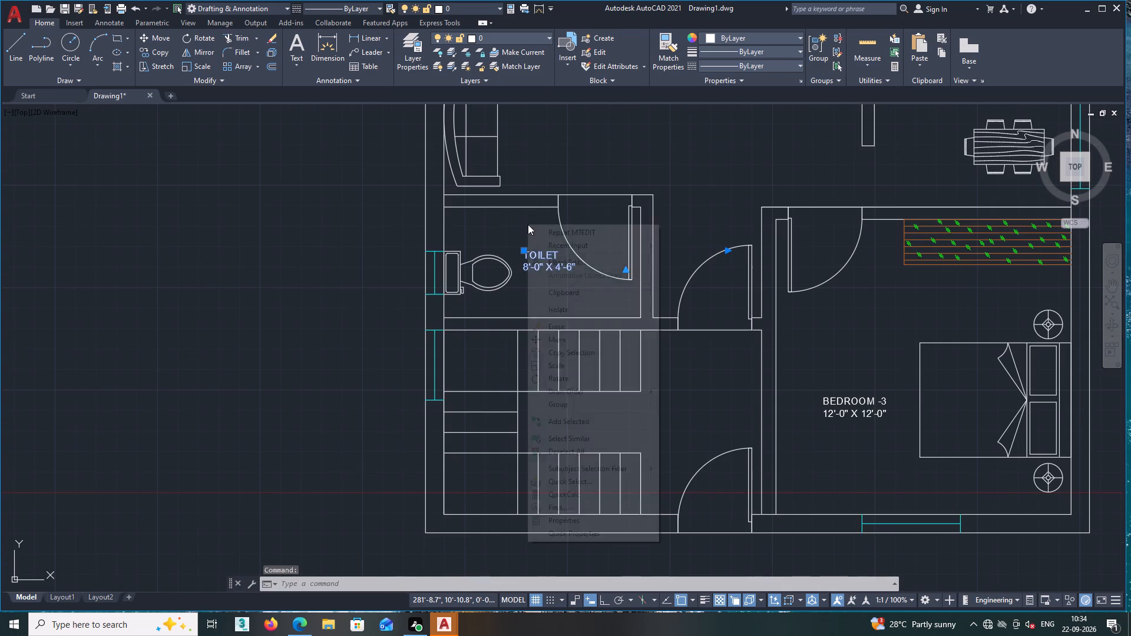
pyautogui.click(563, 349)
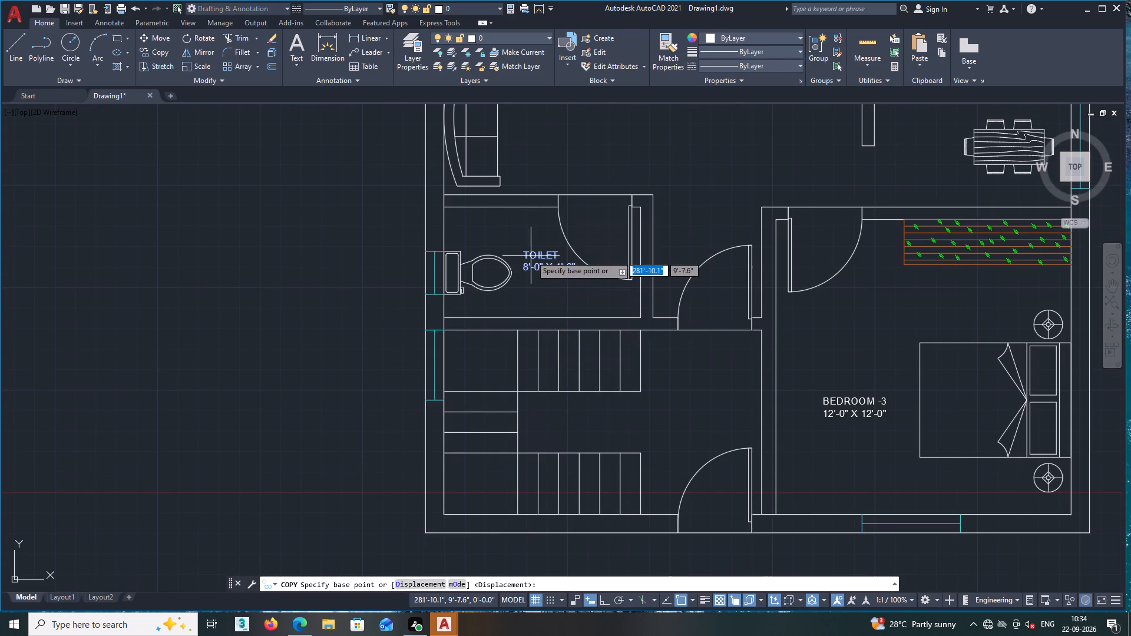
pyautogui.click(535, 255)
pyautogui.moveTo(684, 452); pyautogui.dragTo(630, 385, button='middle')
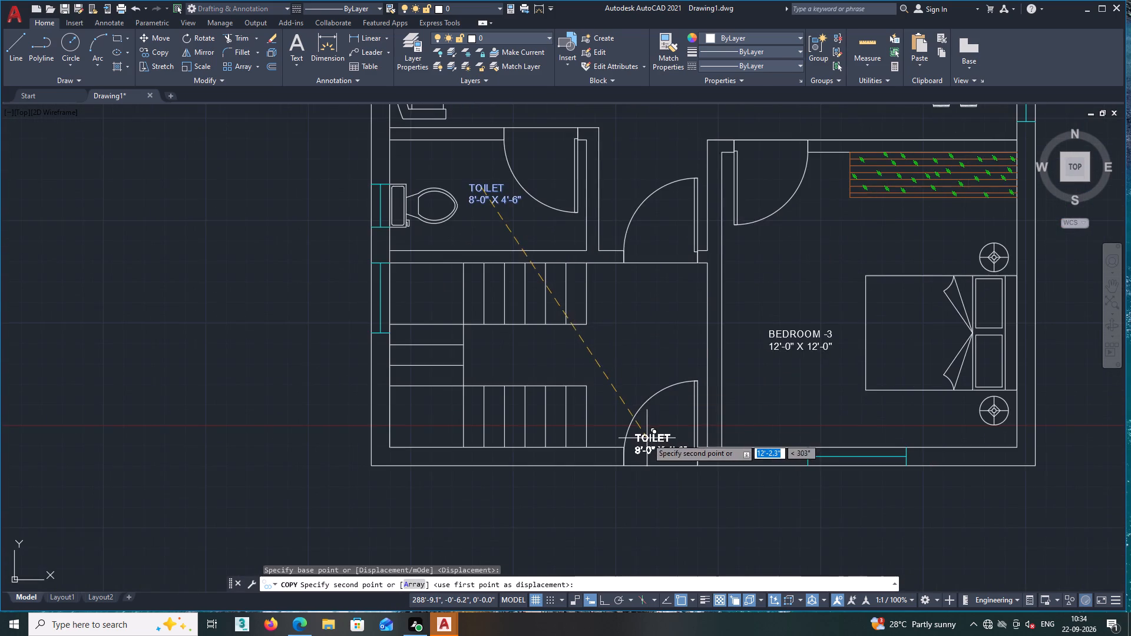
pyautogui.scroll(1, 647, 438)
pyautogui.moveTo(647, 438); pyautogui.dragTo(596, 424, button='middle')
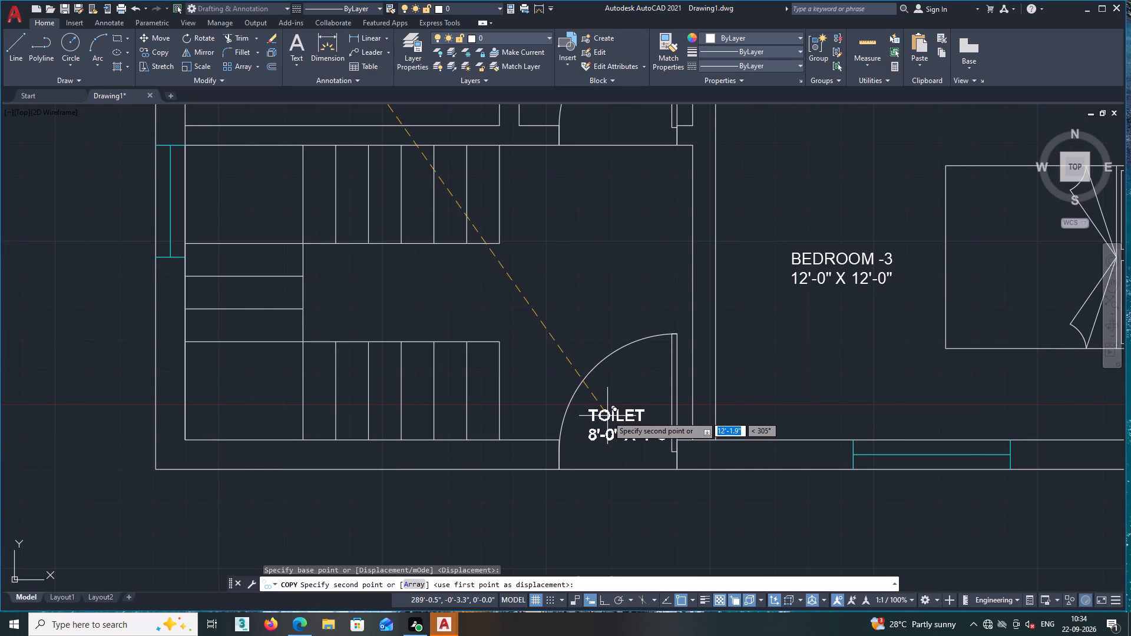
pyautogui.click(606, 420)
pyautogui.press('Escape')
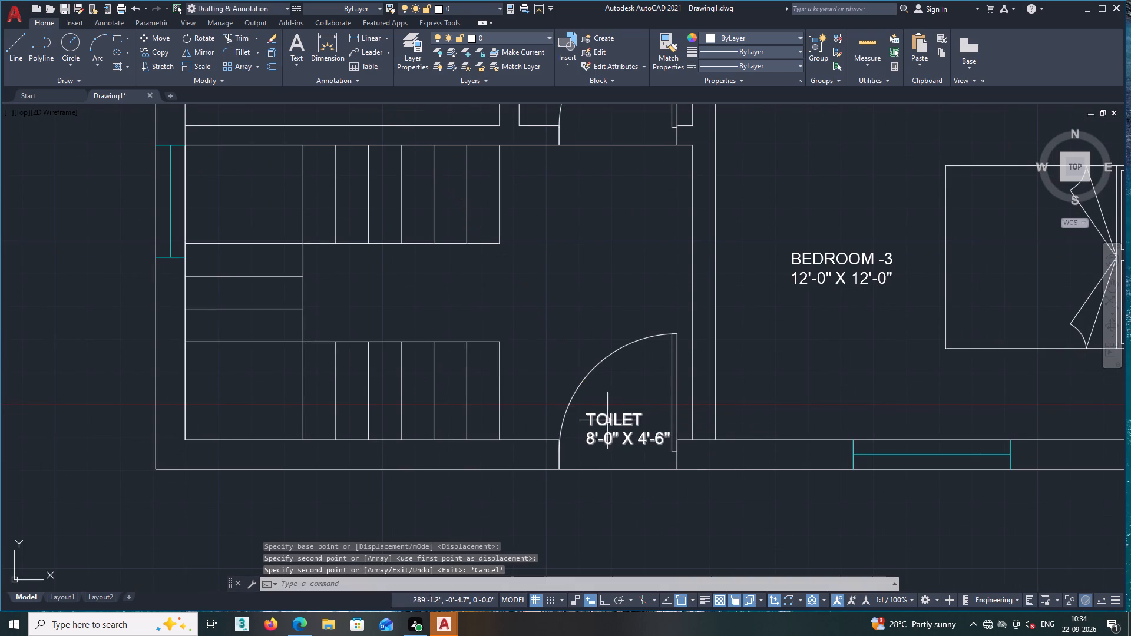
# Open the copied TOILET label in the entrance door opening for editing and delete its size line.
pyautogui.click(607, 420)
pyautogui.rightClick(627, 271)
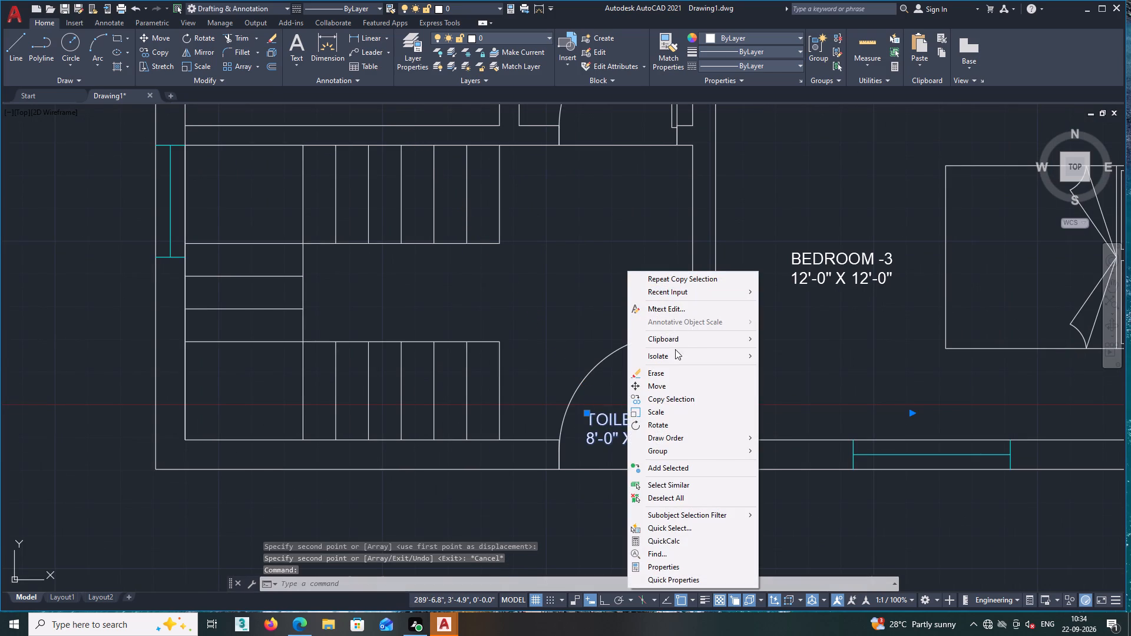
pyautogui.click(664, 308)
pyautogui.scroll(1, 629, 415)
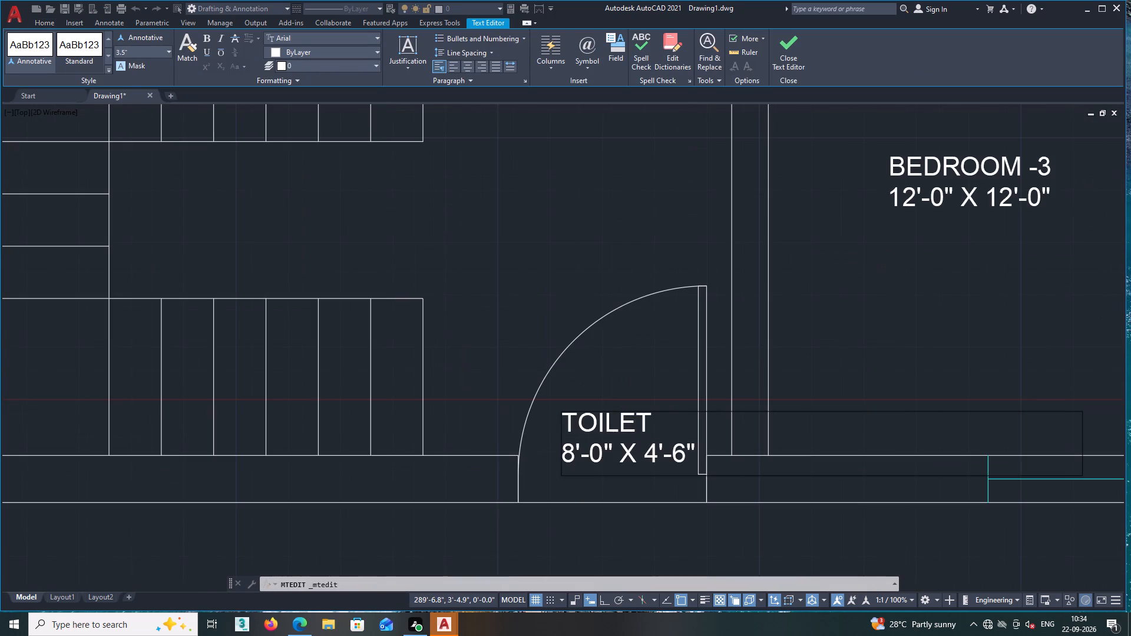
pyautogui.doubleClick(693, 454)
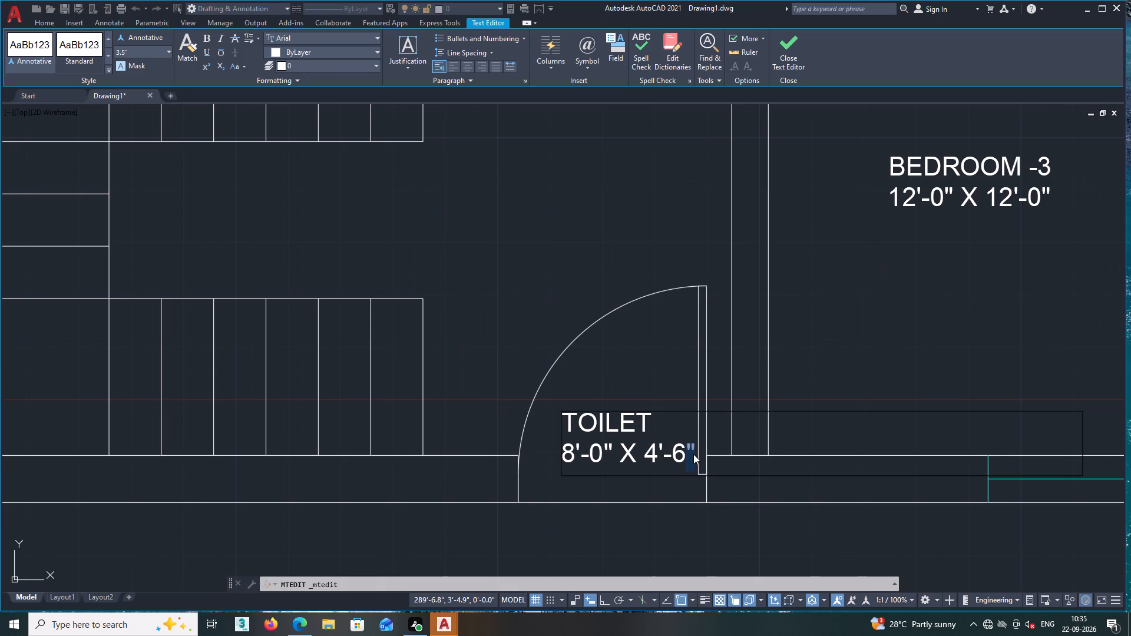
pyautogui.press('BackSpace')
pyautogui.press('BackSpace')
pyautogui.press('BackSpace')
pyautogui.press('BackSpace')
pyautogui.press('BackSpace')
pyautogui.press('BackSpace')
pyautogui.press('BackSpace')
pyautogui.press('BackSpace')
pyautogui.press('BackSpace')
pyautogui.press('BackSpace')
pyautogui.press('BackSpace')
pyautogui.press('BackSpace')
pyautogui.press('BackSpace')
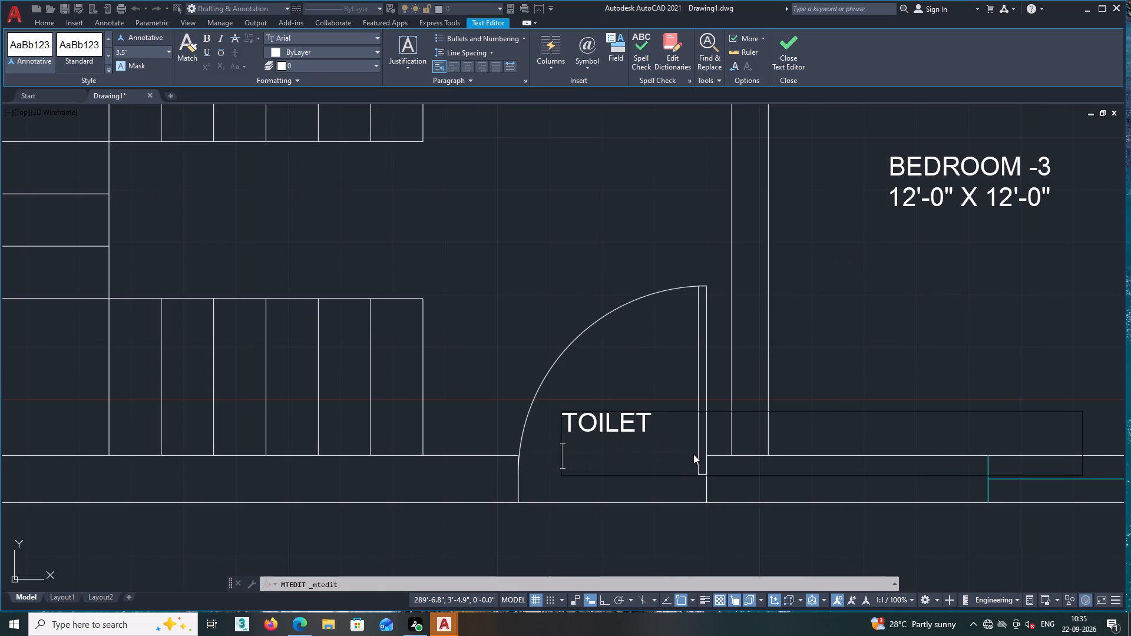
# Replace the TOILET name in the copied label with ENTRY and finish the text edit.
pyautogui.click(658, 423)
pyautogui.press('BackSpace')
pyautogui.press('BackSpace')
pyautogui.press('BackSpace')
pyautogui.press('BackSpace')
pyautogui.press('BackSpace')
pyautogui.press('BackSpace')
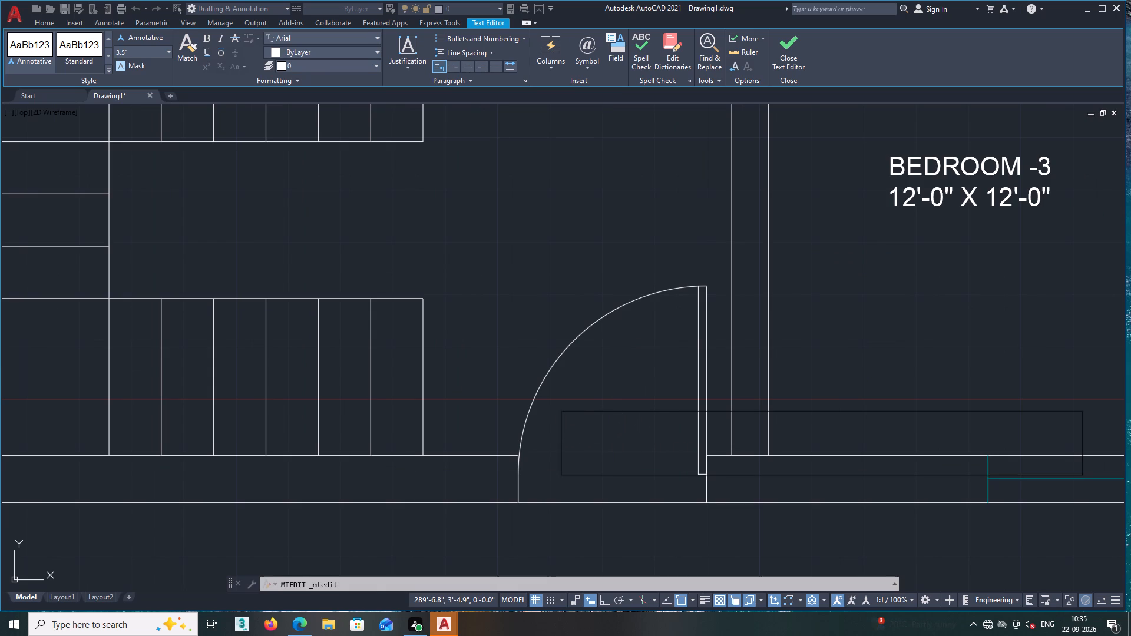
pyautogui.write('ENTRY')
pyautogui.click(605, 547)
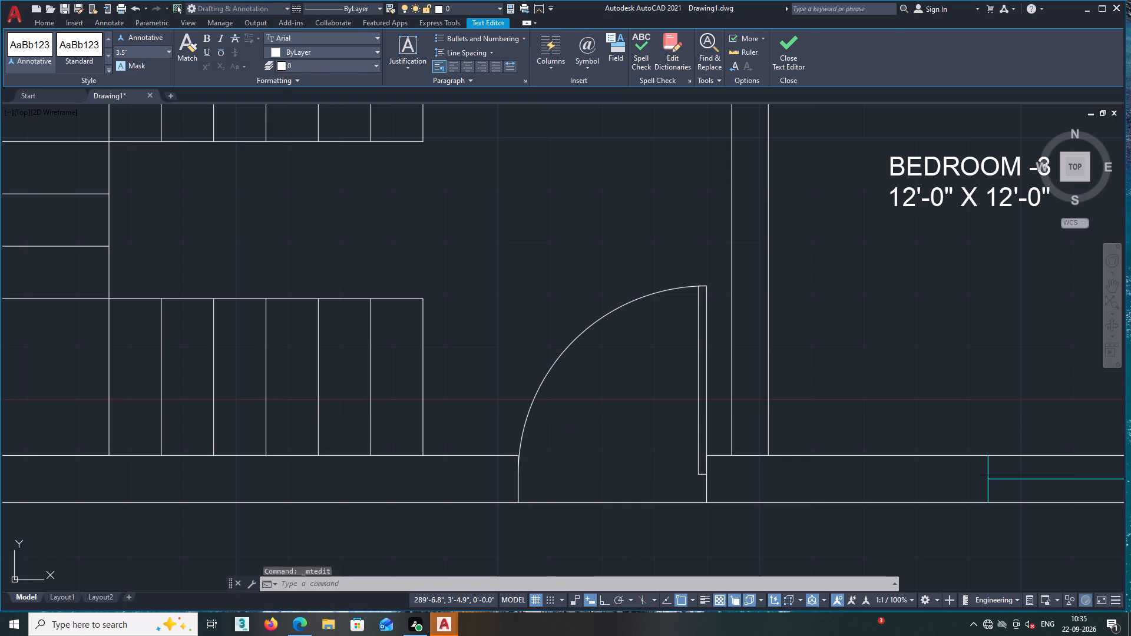
# Review the labels and layout around the entrance, staircase and BEDROOM -3, and across the whole floor plan.
pyautogui.moveTo(605, 516); pyautogui.dragTo(598, 452, button='middle')
pyautogui.scroll(-2, 548, 420)
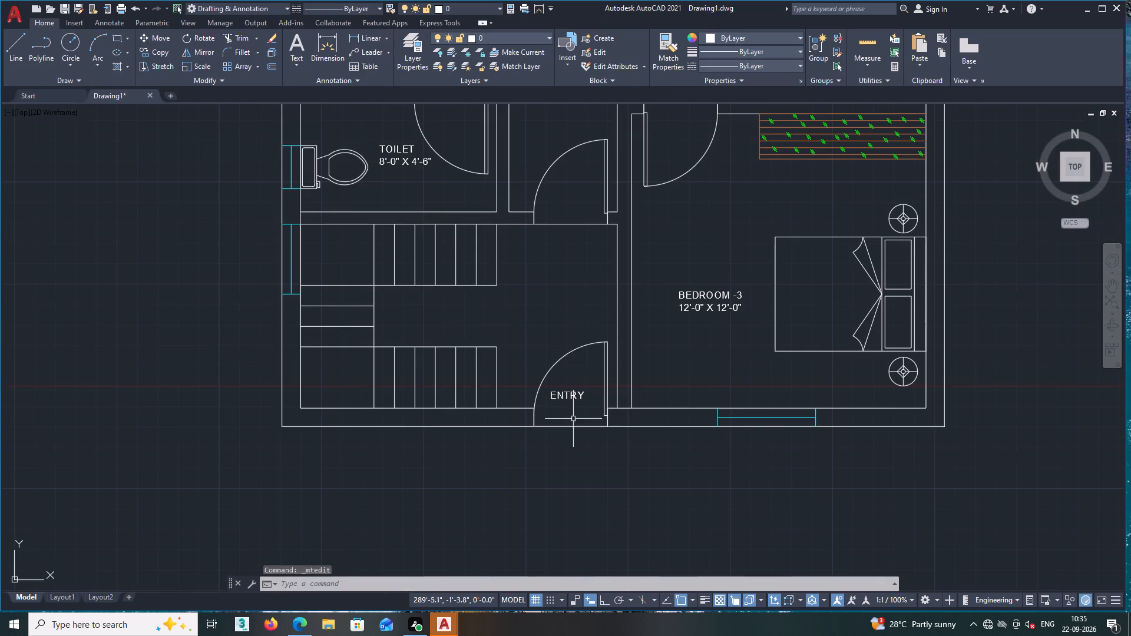
pyautogui.moveTo(600, 405); pyautogui.dragTo(491, 399, button='middle')
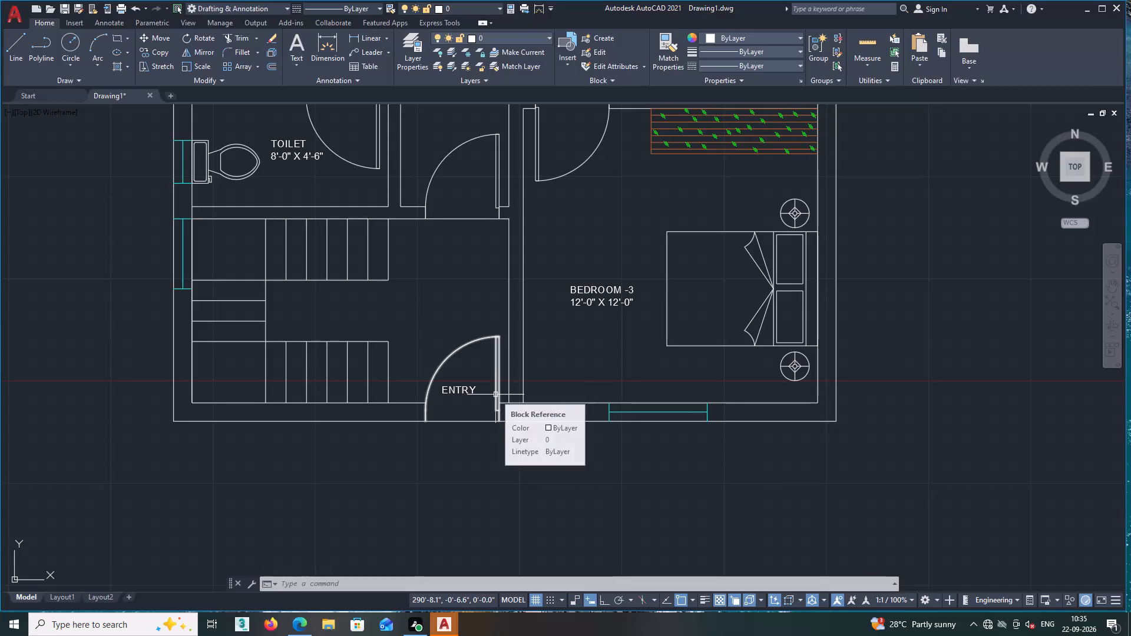
pyautogui.moveTo(502, 413); pyautogui.dragTo(511, 394, button='middle')
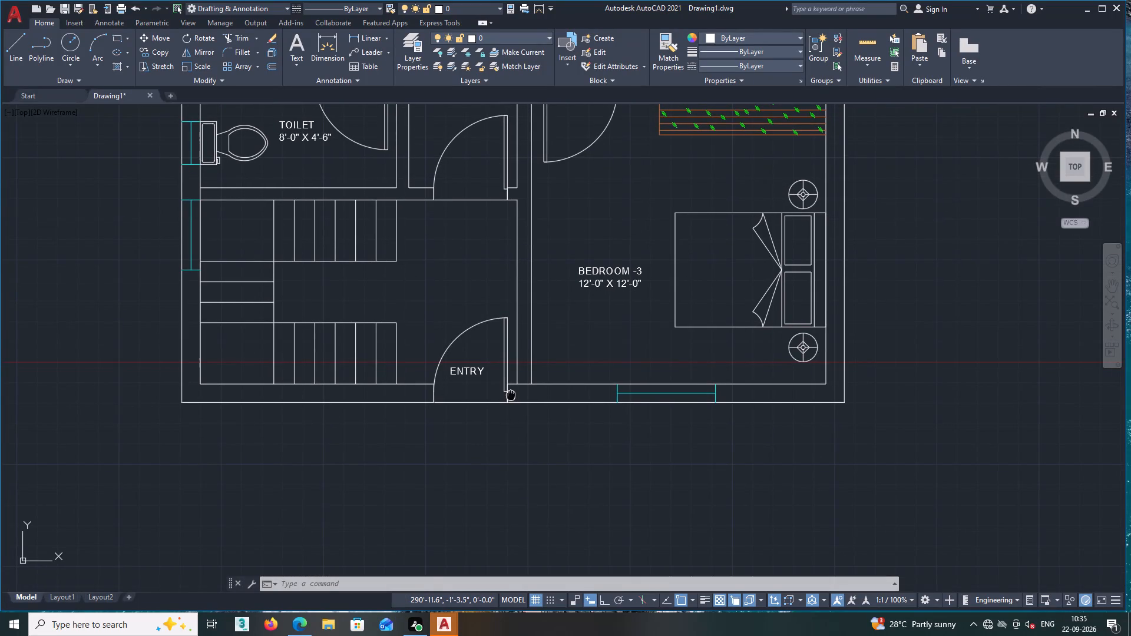
pyautogui.moveTo(511, 394); pyautogui.dragTo(536, 458, button='middle')
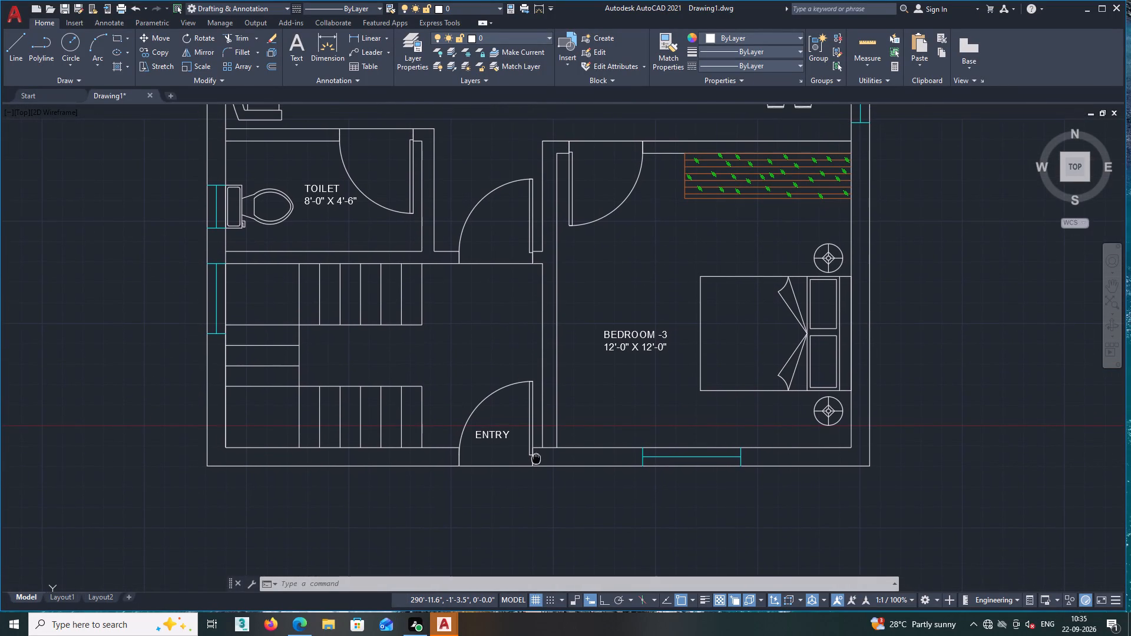
pyautogui.moveTo(536, 458); pyautogui.dragTo(566, 459, button='middle')
pyautogui.scroll(-1, 563, 463)
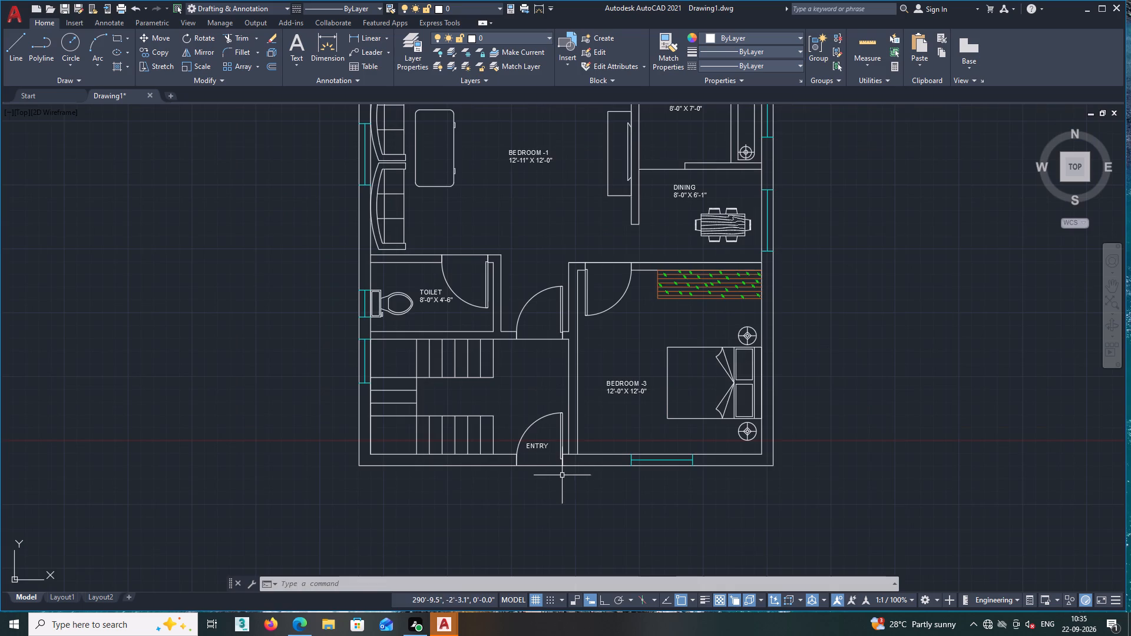
pyautogui.scroll(-2, 562, 481)
pyautogui.moveTo(600, 503); pyautogui.dragTo(521, 502, button='middle')
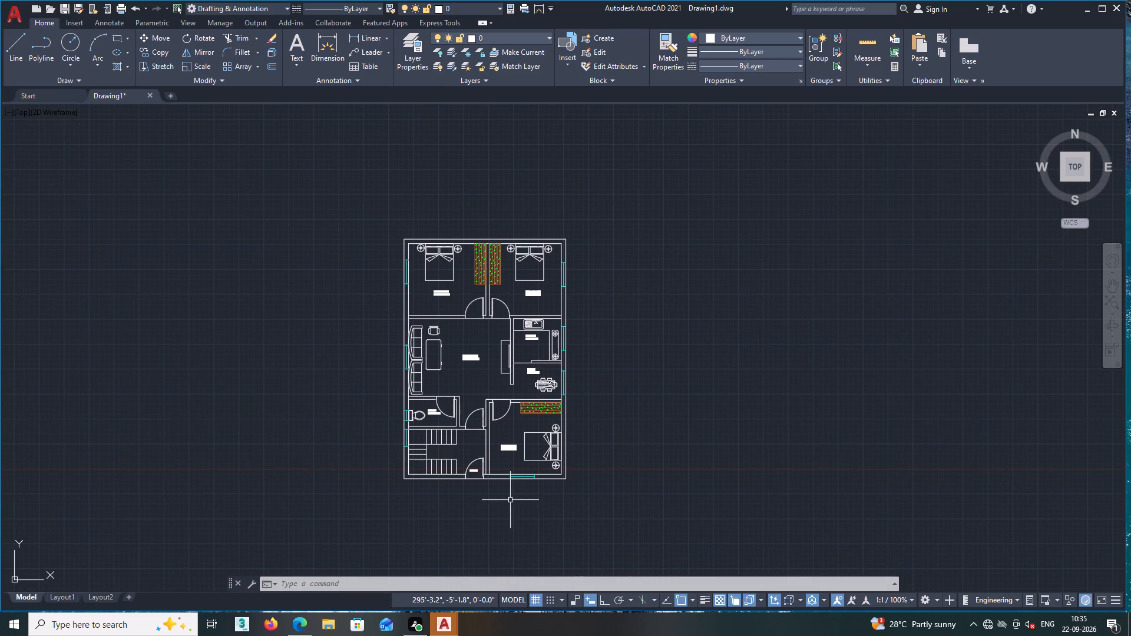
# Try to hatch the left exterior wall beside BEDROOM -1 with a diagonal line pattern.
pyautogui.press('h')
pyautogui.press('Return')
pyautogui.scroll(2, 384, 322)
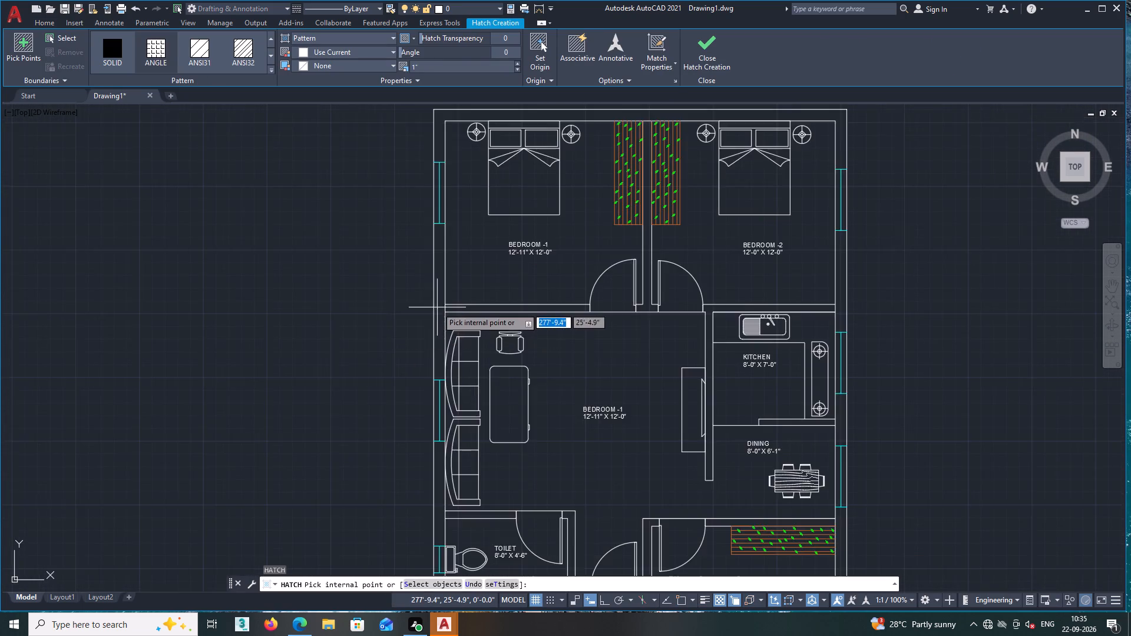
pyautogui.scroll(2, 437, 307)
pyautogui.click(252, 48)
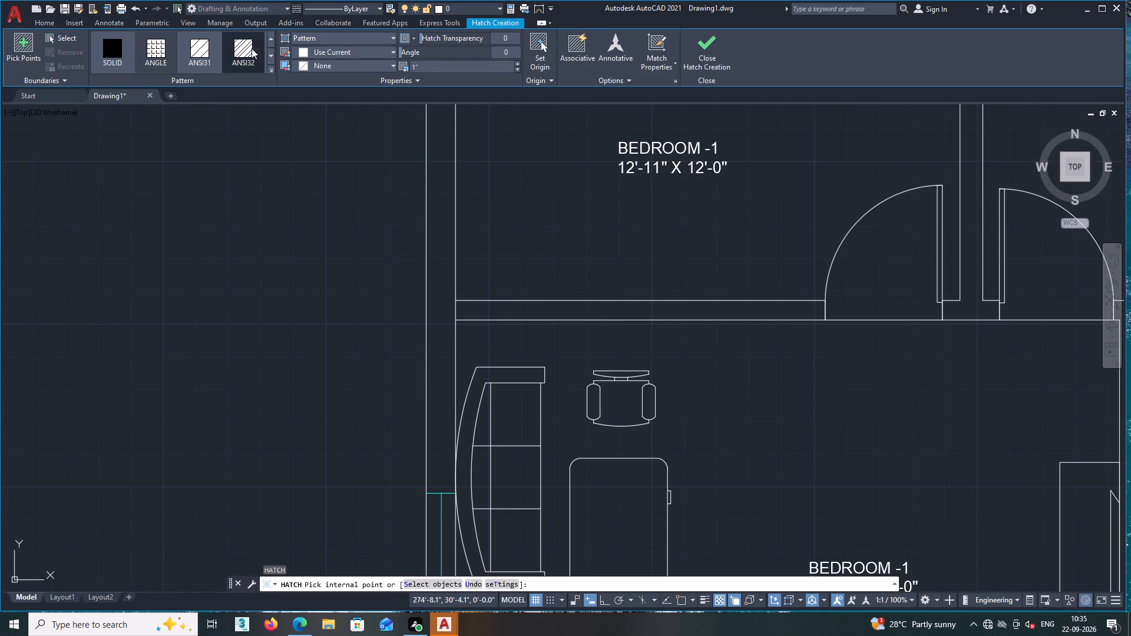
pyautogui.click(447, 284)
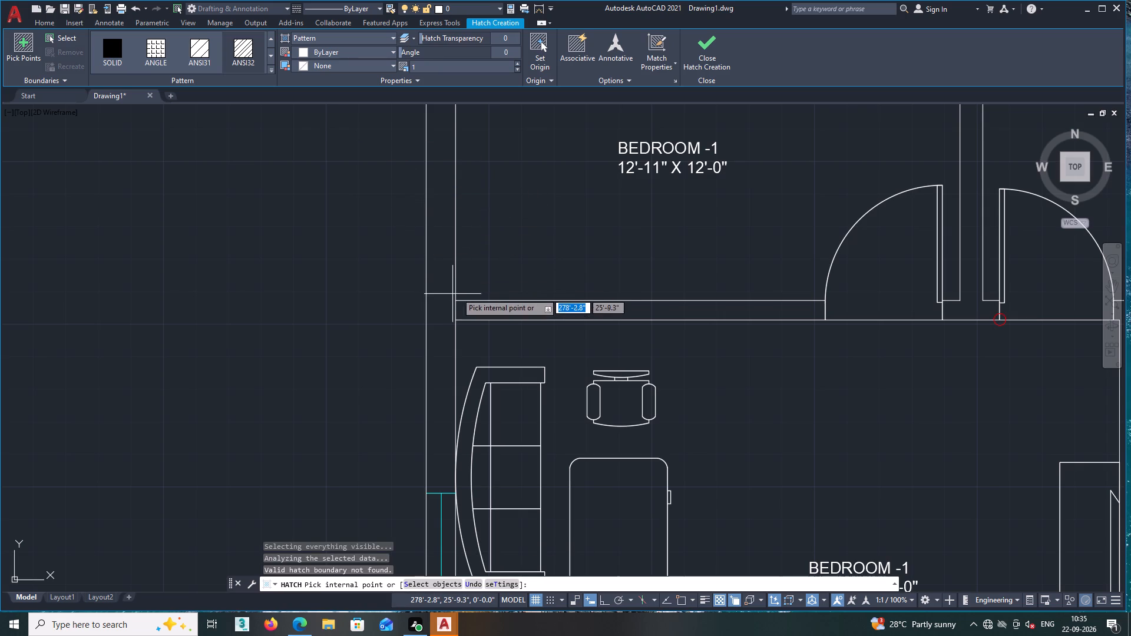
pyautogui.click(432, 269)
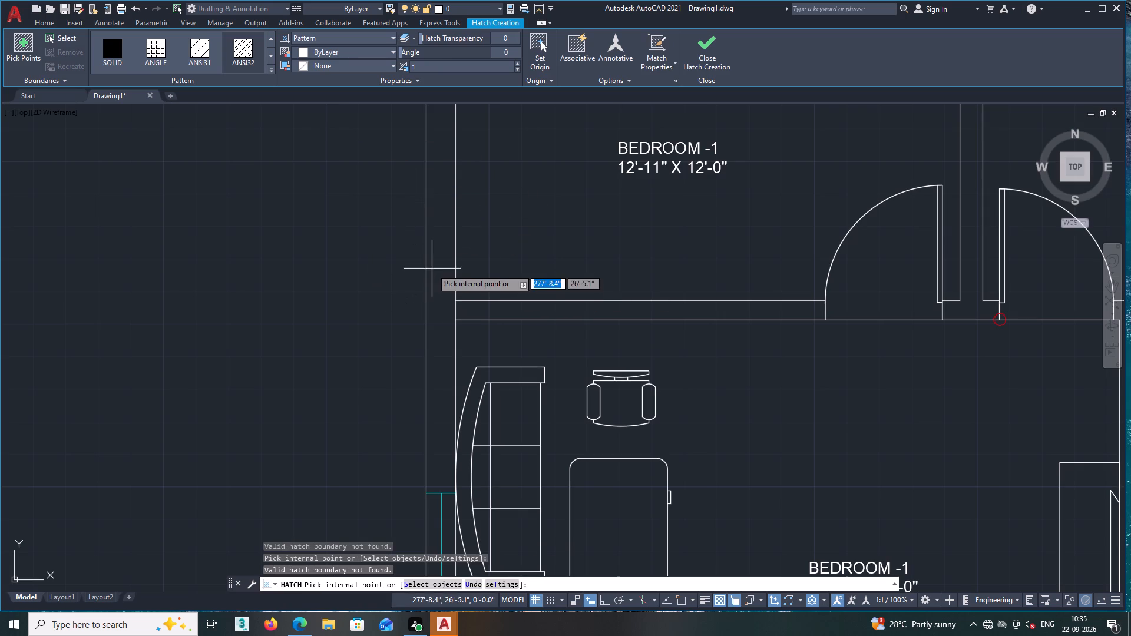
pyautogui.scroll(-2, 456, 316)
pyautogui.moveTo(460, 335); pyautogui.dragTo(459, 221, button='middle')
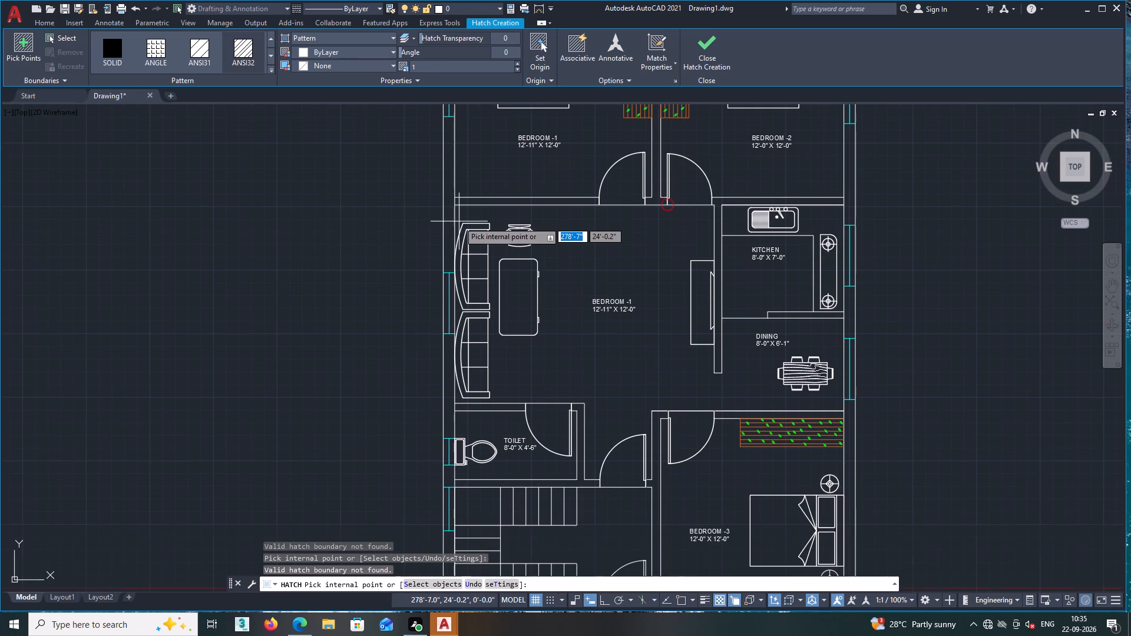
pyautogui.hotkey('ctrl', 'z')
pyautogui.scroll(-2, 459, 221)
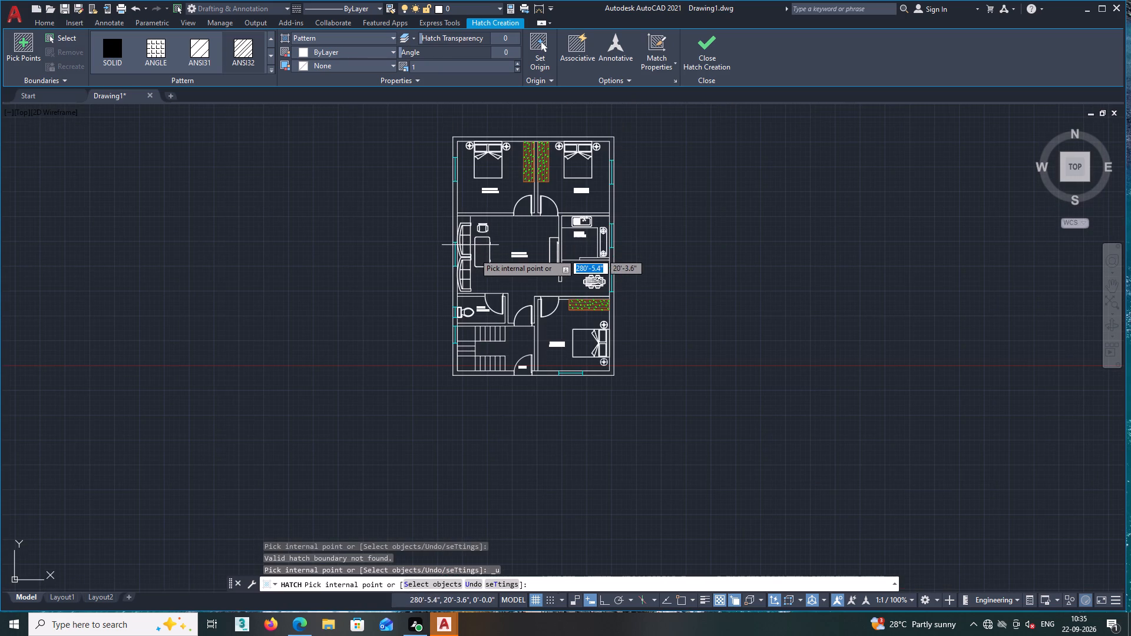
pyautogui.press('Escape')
# Select the entire floor plan and join its connecting segments into polylines.
pyautogui.moveTo(680, 432); pyautogui.dragTo(686, 446, button='middle')
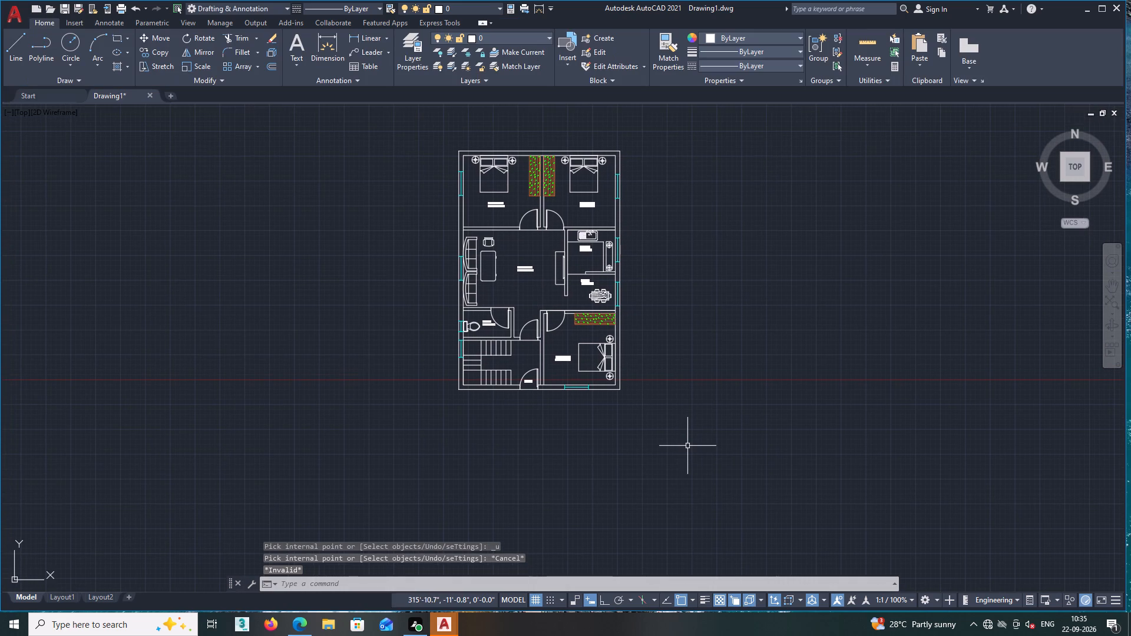
pyautogui.moveTo(662, 433); pyautogui.dragTo(653, 445, button='middle')
pyautogui.click(650, 444)
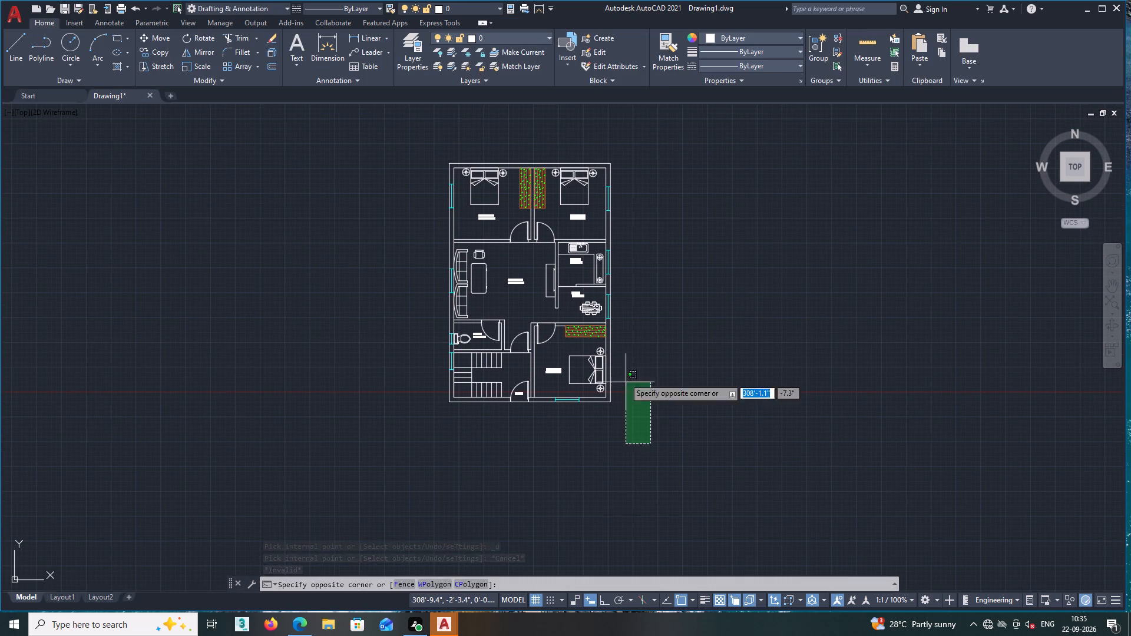
pyautogui.click(385, 138)
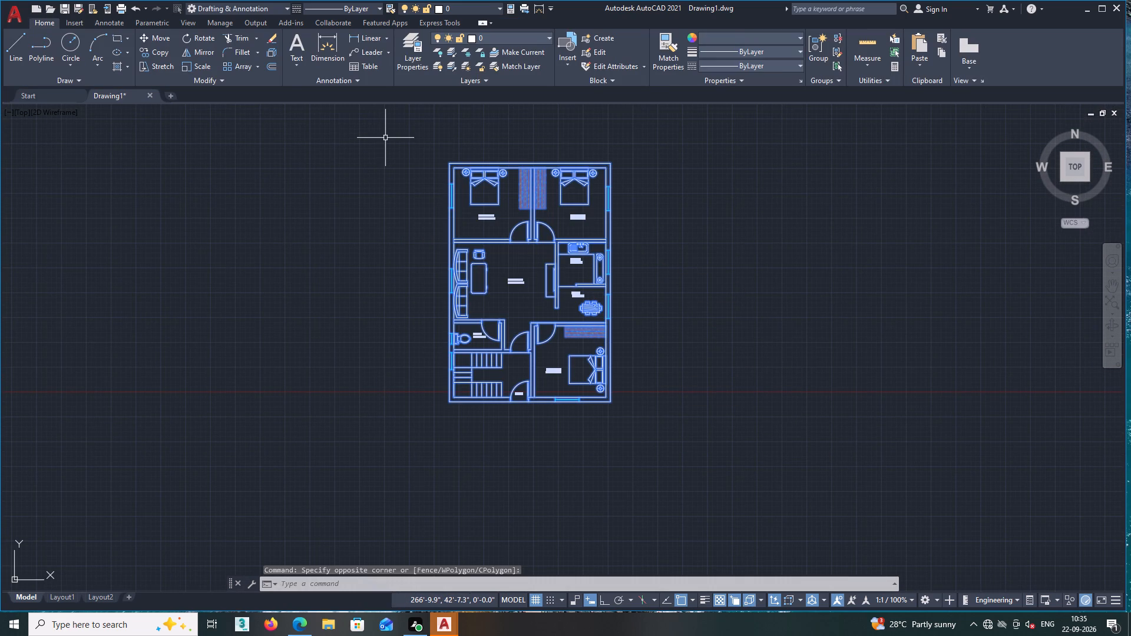
pyautogui.press('j')
pyautogui.press('Return')
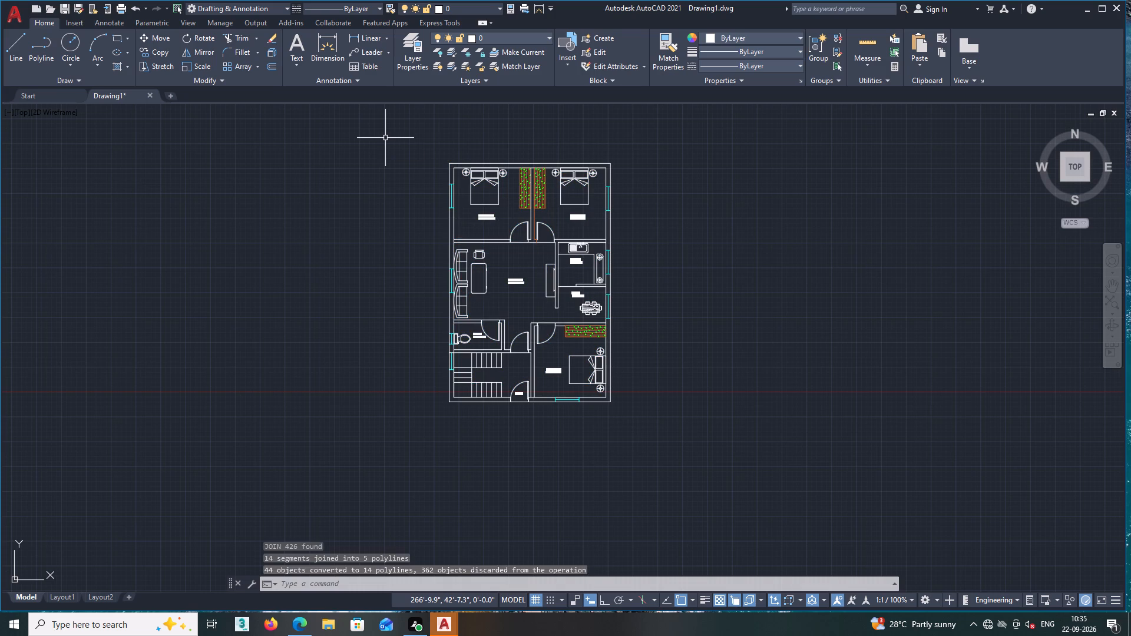
# Hatch the left exterior wall section between the two upper windows and the top exterior wall around both bedrooms with diagonal lines.
pyautogui.press('h')
pyautogui.click(439, 162)
pyautogui.scroll(3, 447, 231)
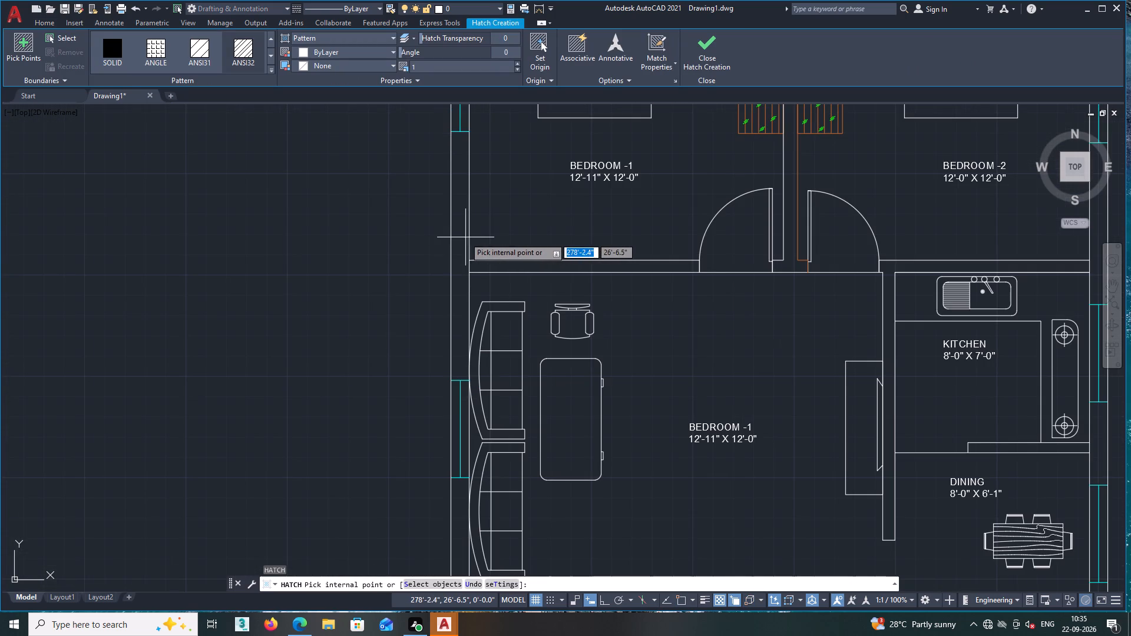
pyautogui.click(464, 240)
pyautogui.moveTo(422, 323); pyautogui.dragTo(417, 482, button='middle')
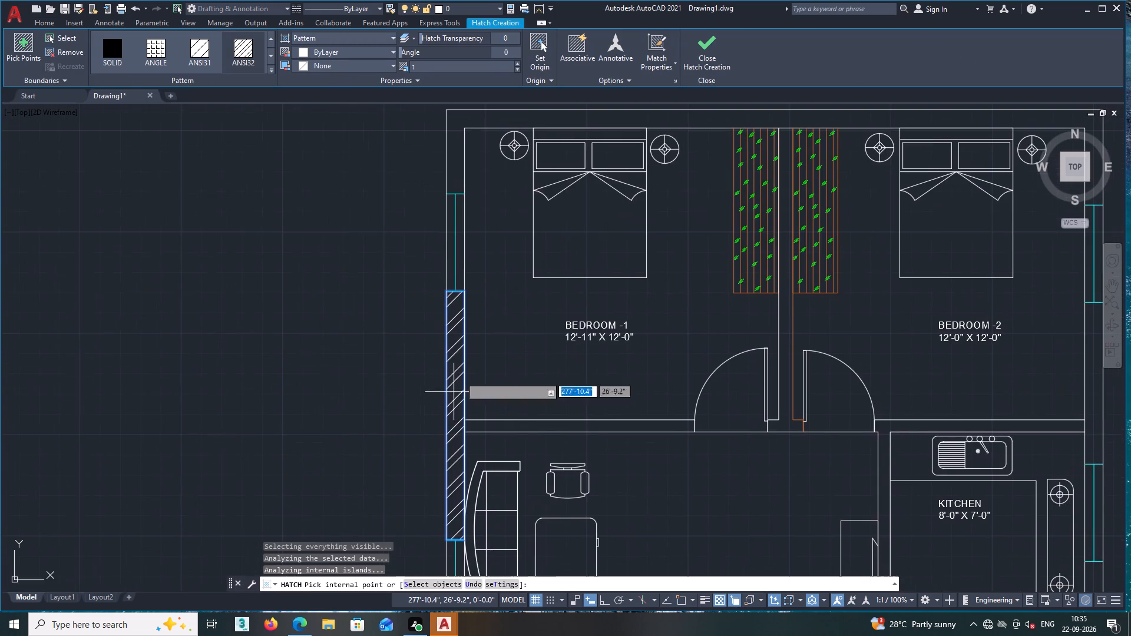
pyautogui.click(451, 165)
# Add the partition between BEDROOM -1 and BEDROOM -2 and the wall below the upper-left BEDROOM -1 to the hatch.
pyautogui.scroll(-1, 351, 238)
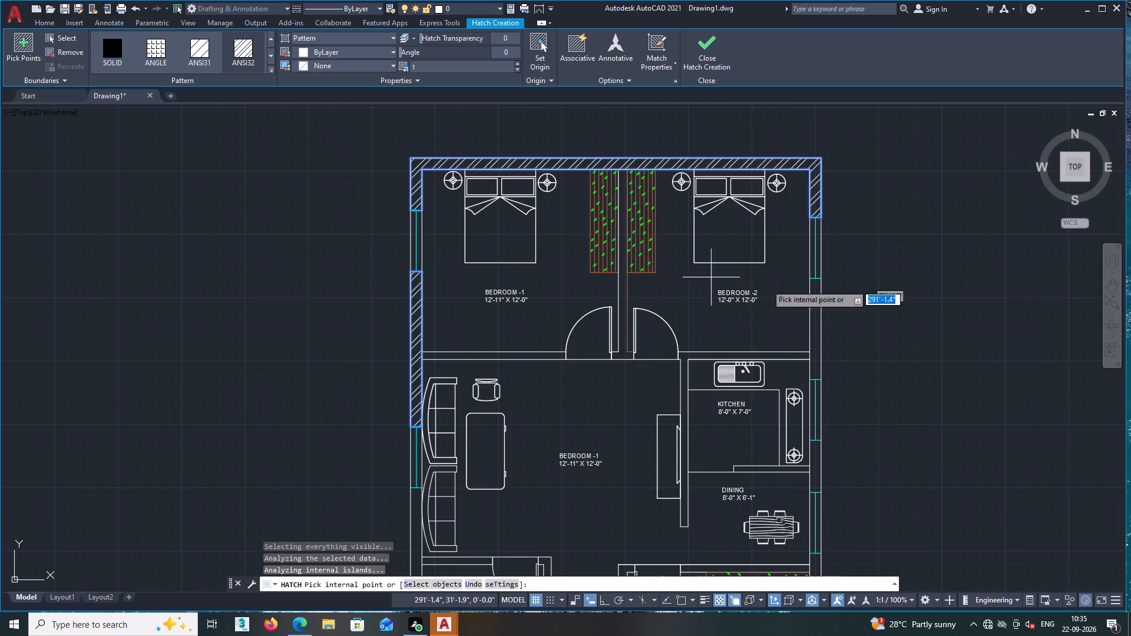
pyautogui.moveTo(978, 309); pyautogui.dragTo(901, 231, button='middle')
pyautogui.scroll(1, 551, 234)
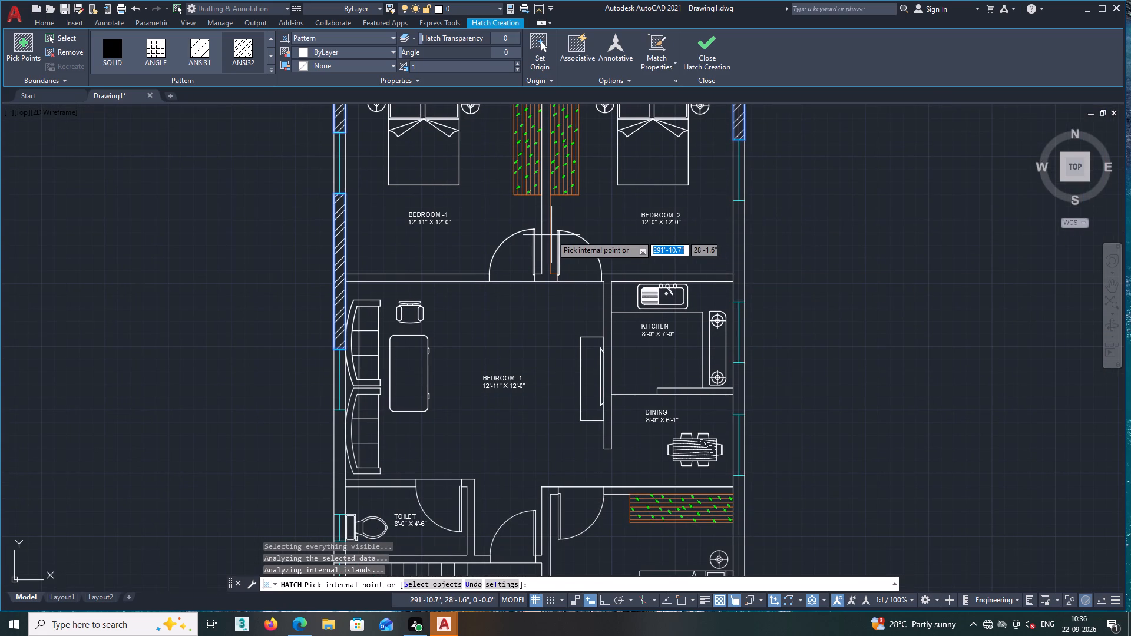
pyautogui.scroll(2, 535, 234)
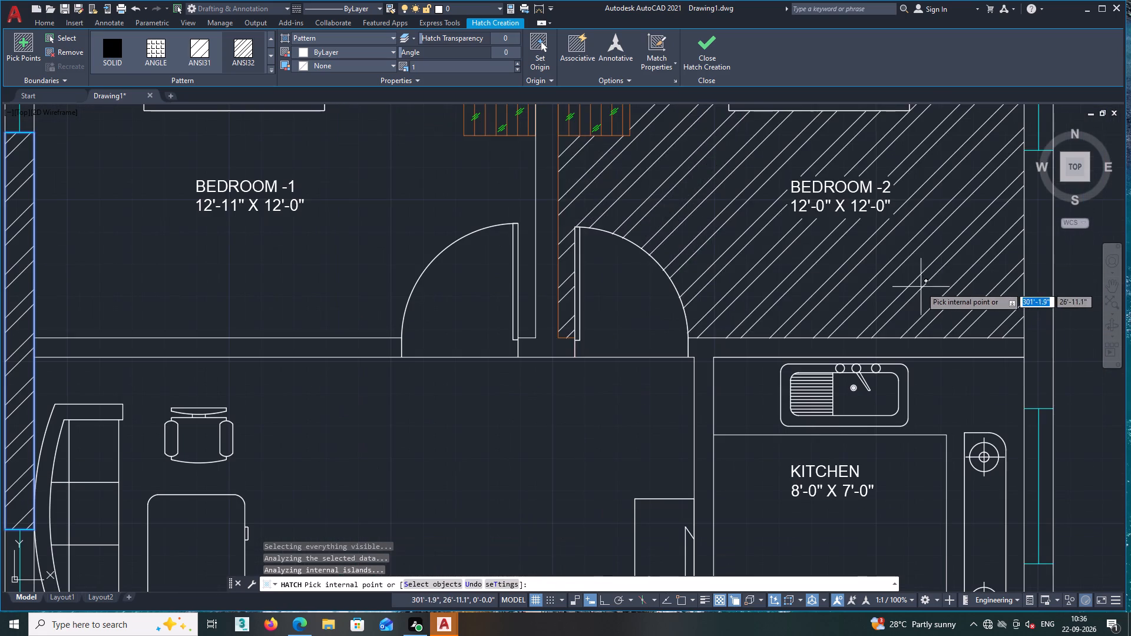
pyautogui.click(540, 290)
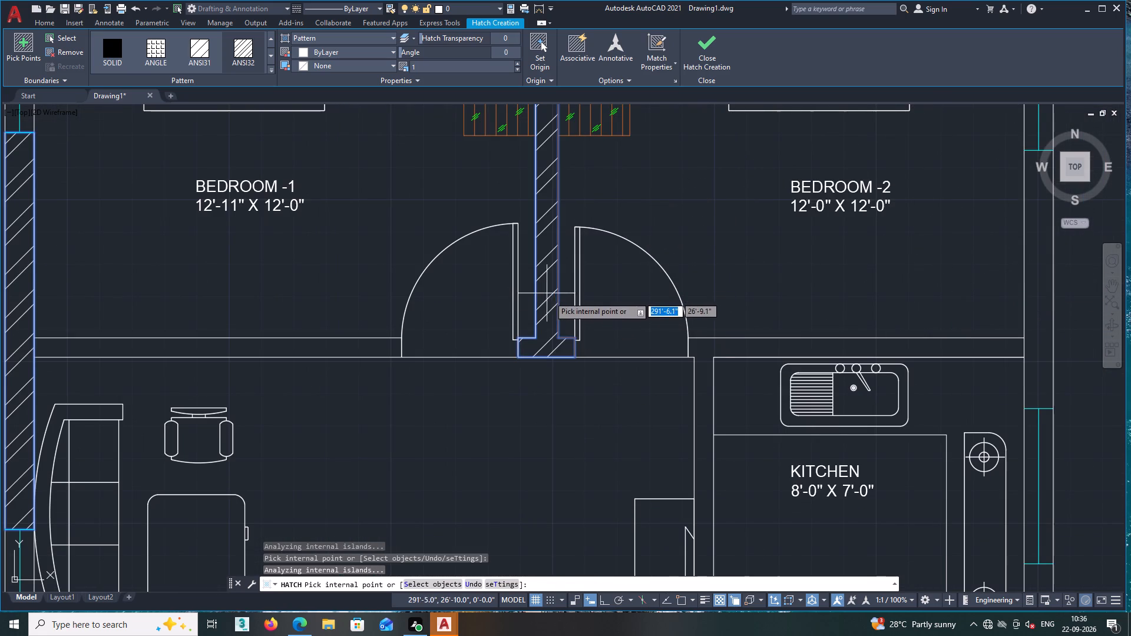
pyautogui.scroll(-2, 558, 334)
pyautogui.scroll(2, 474, 337)
pyautogui.click(474, 344)
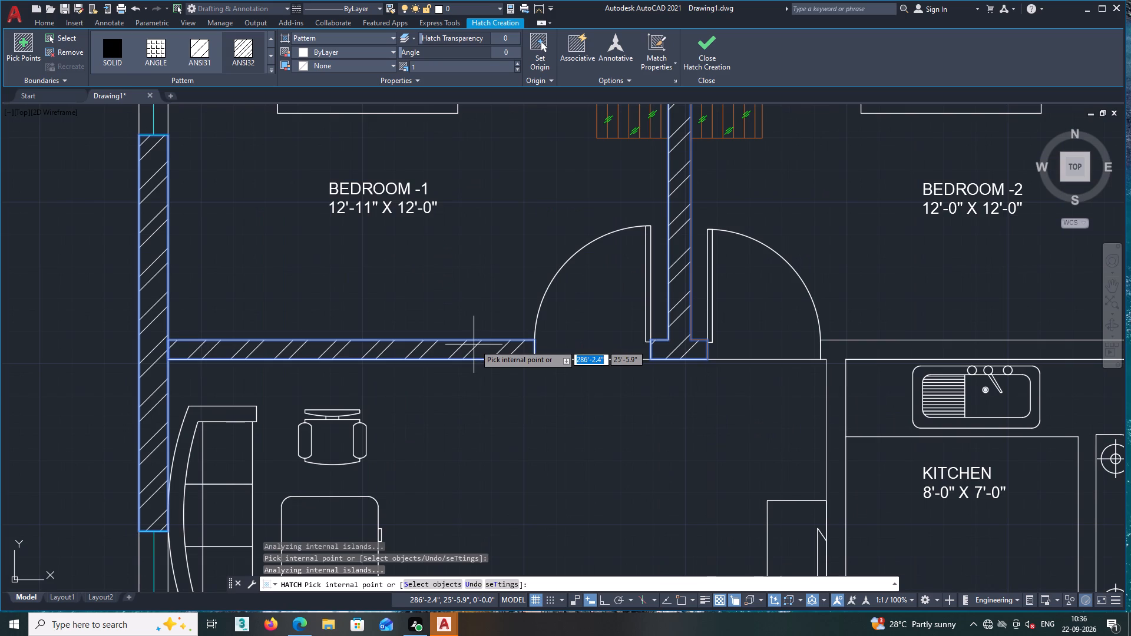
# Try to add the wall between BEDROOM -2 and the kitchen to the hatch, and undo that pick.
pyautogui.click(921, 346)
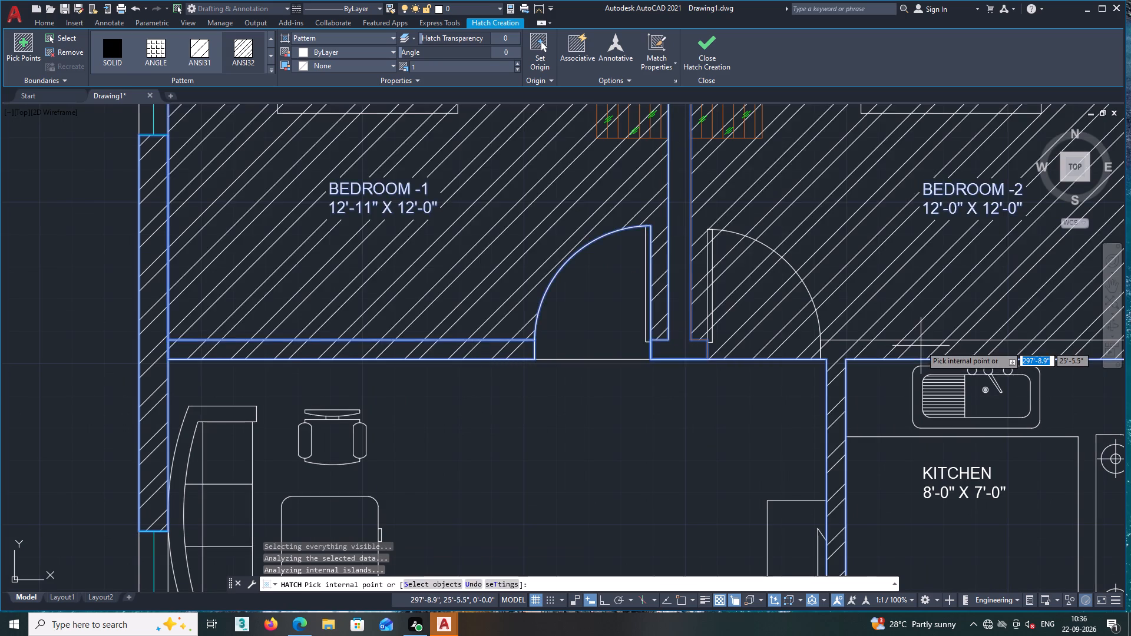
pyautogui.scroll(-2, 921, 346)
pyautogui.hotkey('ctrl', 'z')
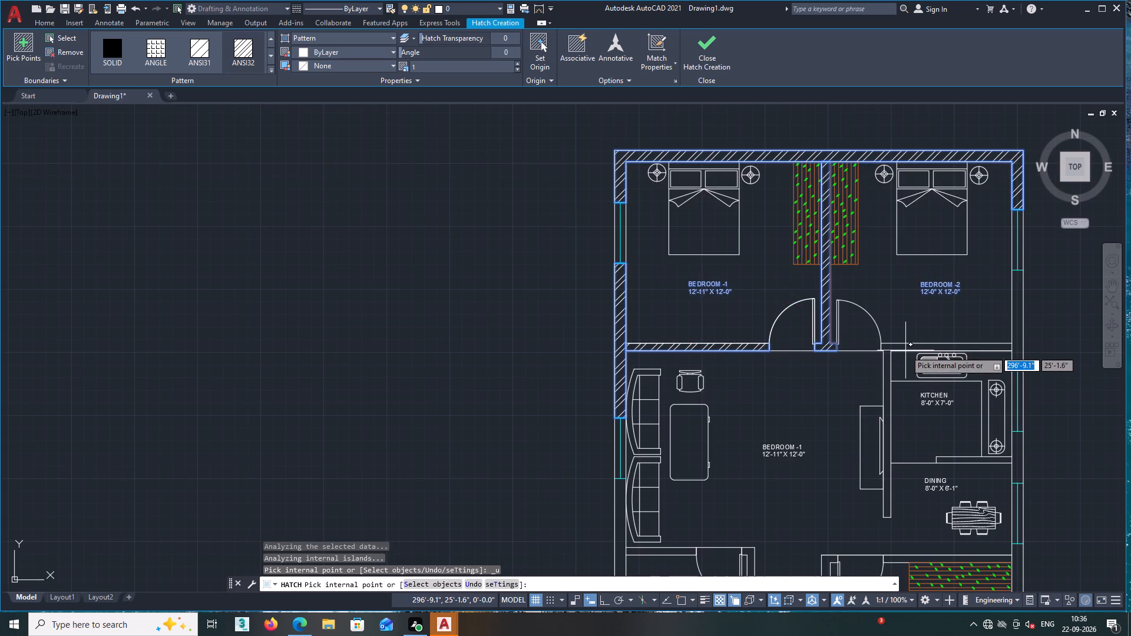
# Add the wall between BEDROOM -2 and the kitchen, with its connected kitchen side wall, to the hatch.
pyautogui.scroll(2, 905, 350)
pyautogui.click(897, 344)
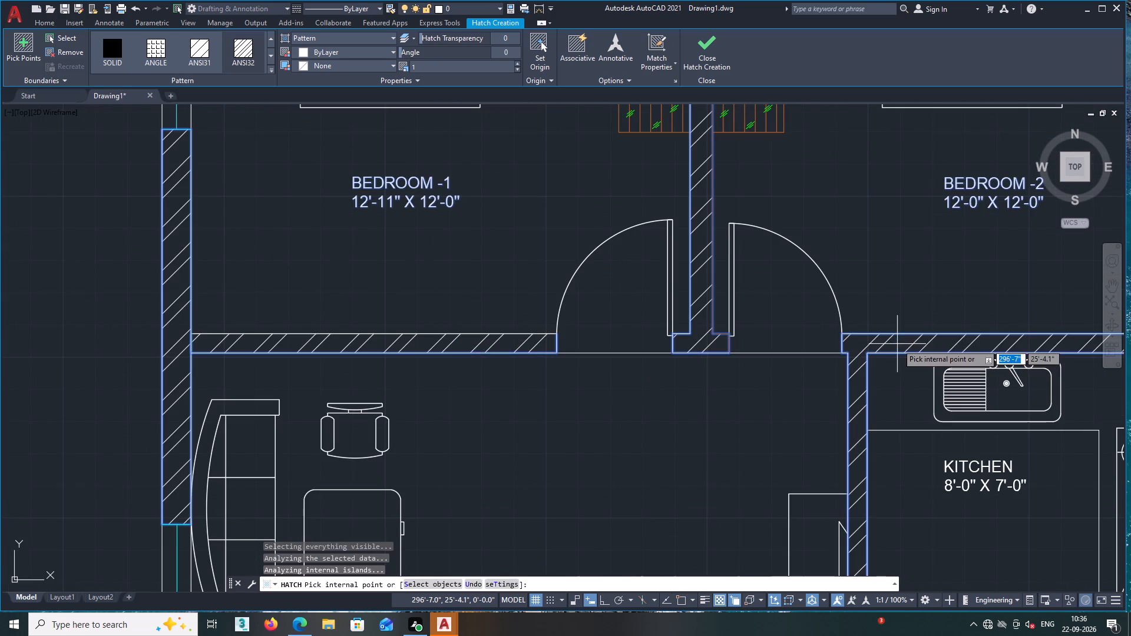
# Add the right exterior wall sections beside BEDROOM -2 and between the kitchen and dining windows to the diagonal hatch.
pyautogui.scroll(-3, 897, 344)
pyautogui.moveTo(1029, 336); pyautogui.dragTo(840, 302, button='middle')
pyautogui.scroll(2, 815, 304)
pyautogui.click(725, 322)
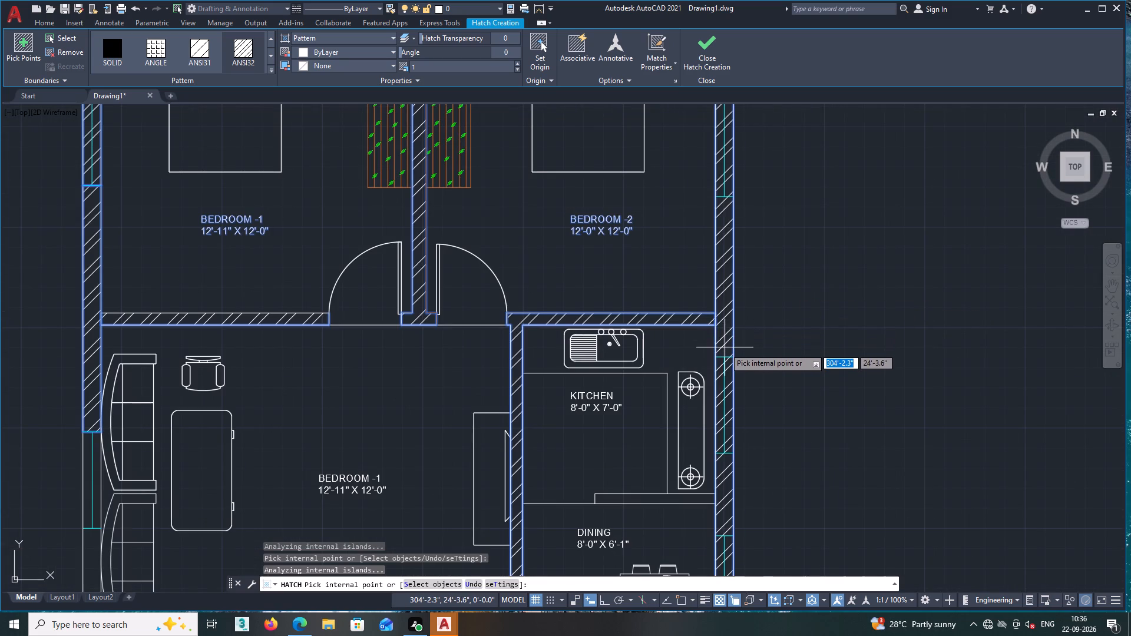
pyautogui.hotkey('ctrl', 'z')
pyautogui.click(720, 327)
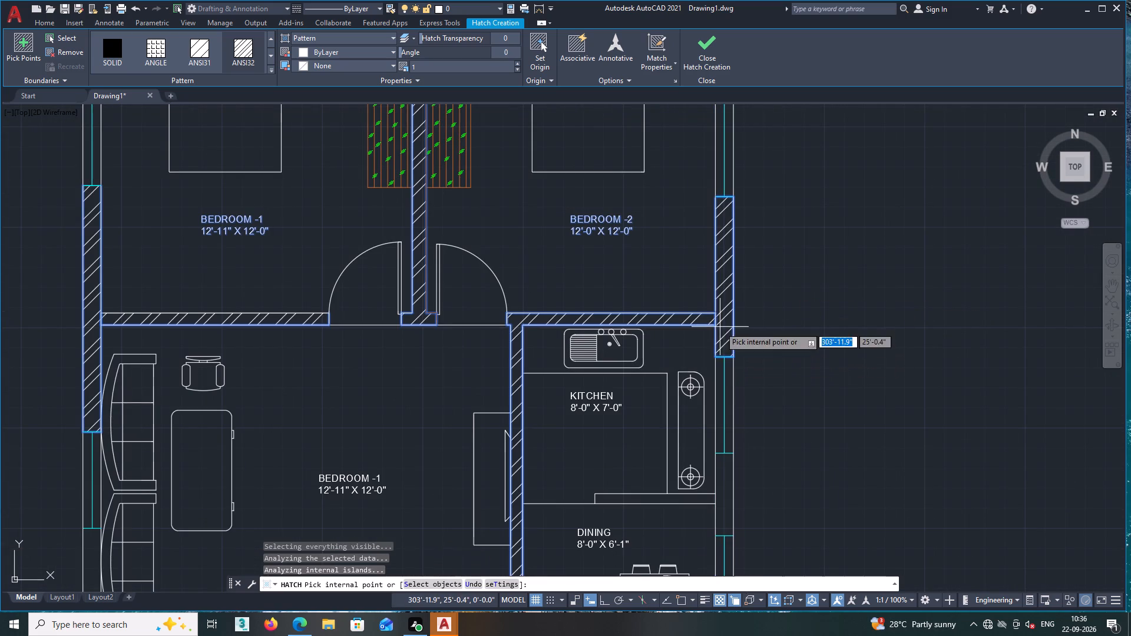
pyautogui.moveTo(738, 406); pyautogui.dragTo(709, 320, button='middle')
pyautogui.click(699, 408)
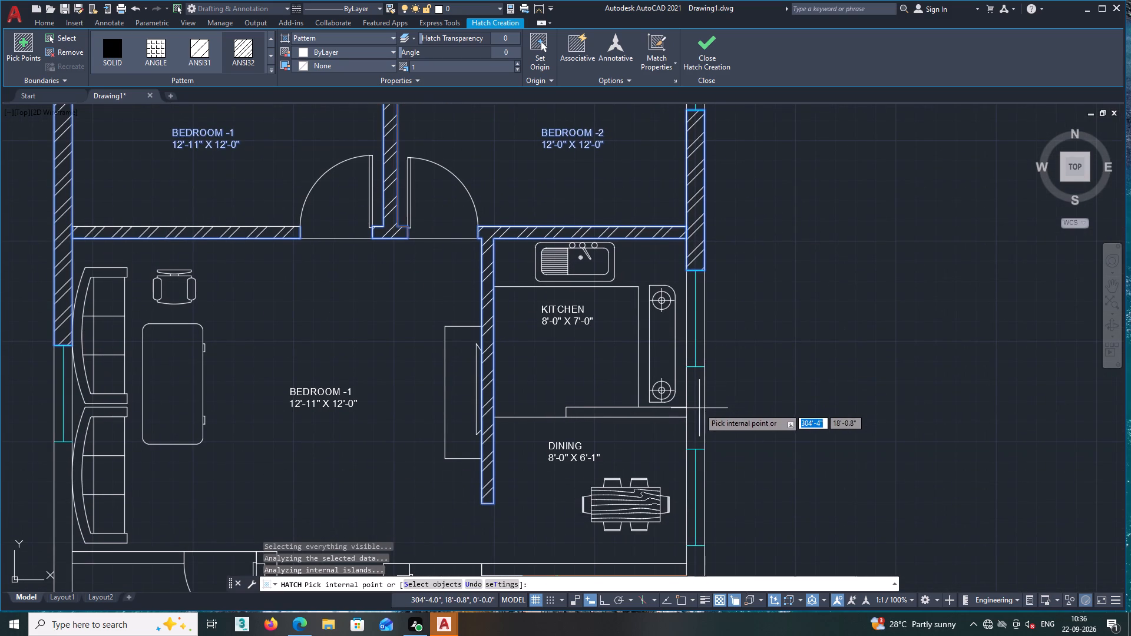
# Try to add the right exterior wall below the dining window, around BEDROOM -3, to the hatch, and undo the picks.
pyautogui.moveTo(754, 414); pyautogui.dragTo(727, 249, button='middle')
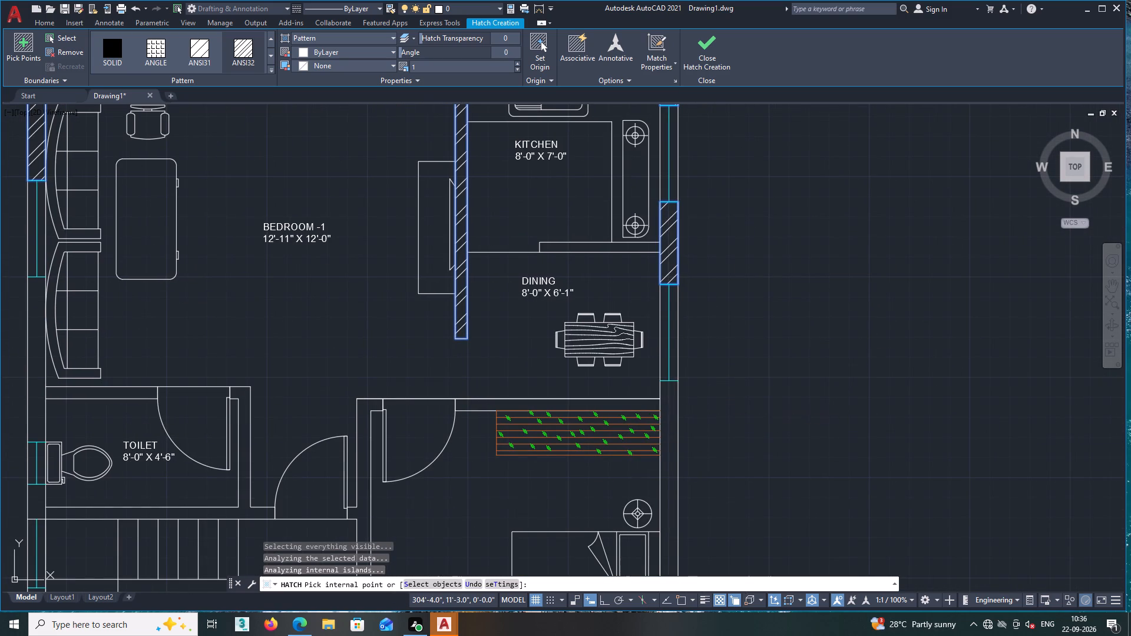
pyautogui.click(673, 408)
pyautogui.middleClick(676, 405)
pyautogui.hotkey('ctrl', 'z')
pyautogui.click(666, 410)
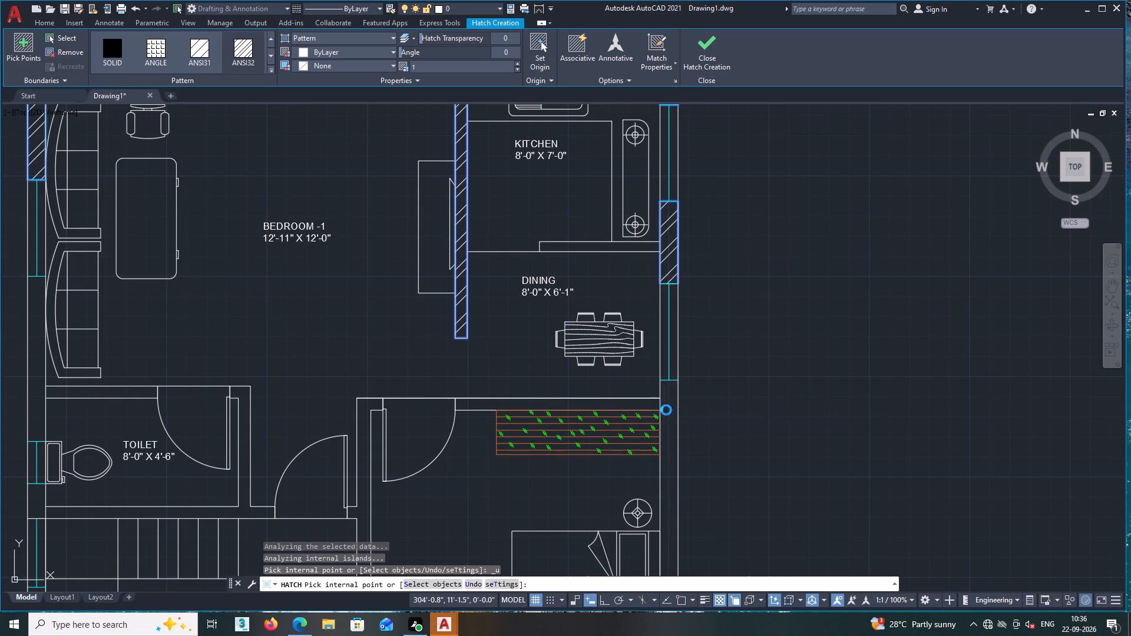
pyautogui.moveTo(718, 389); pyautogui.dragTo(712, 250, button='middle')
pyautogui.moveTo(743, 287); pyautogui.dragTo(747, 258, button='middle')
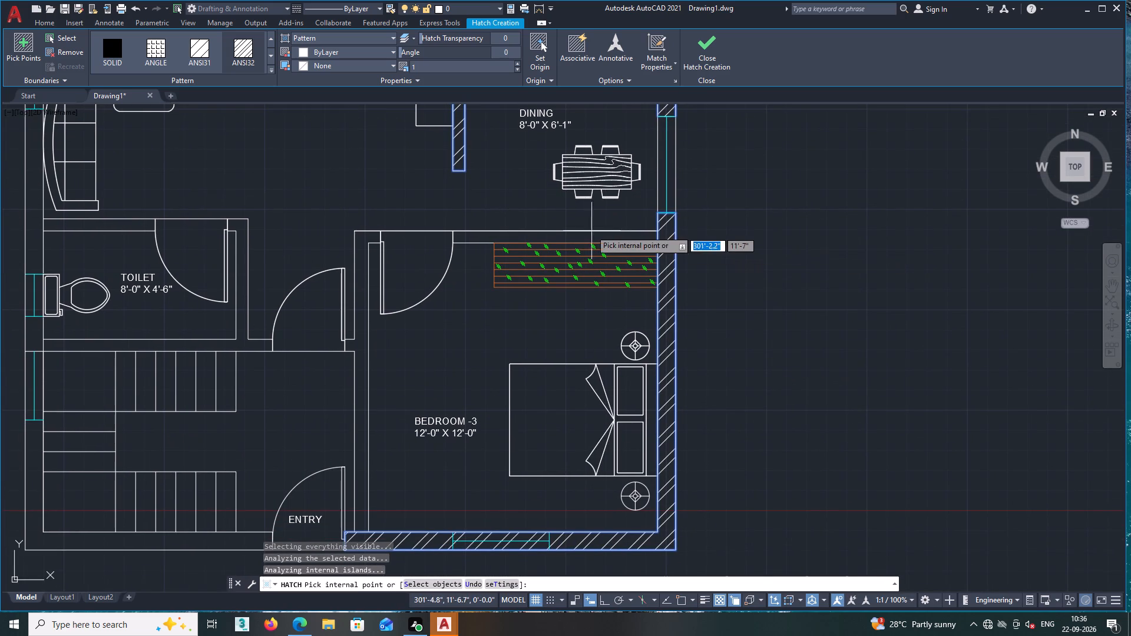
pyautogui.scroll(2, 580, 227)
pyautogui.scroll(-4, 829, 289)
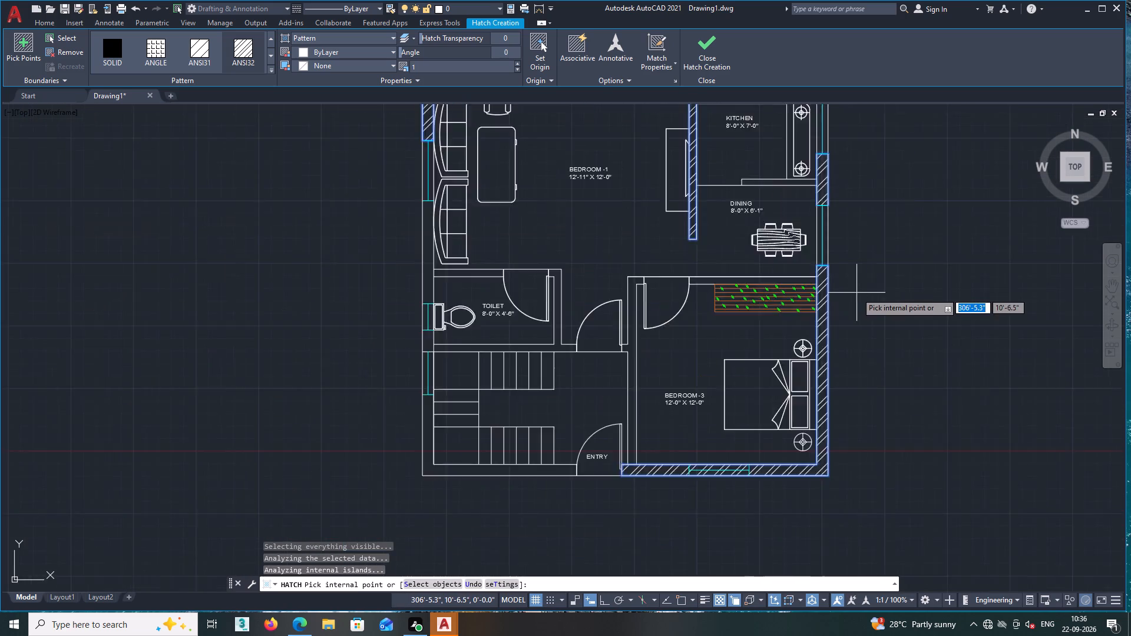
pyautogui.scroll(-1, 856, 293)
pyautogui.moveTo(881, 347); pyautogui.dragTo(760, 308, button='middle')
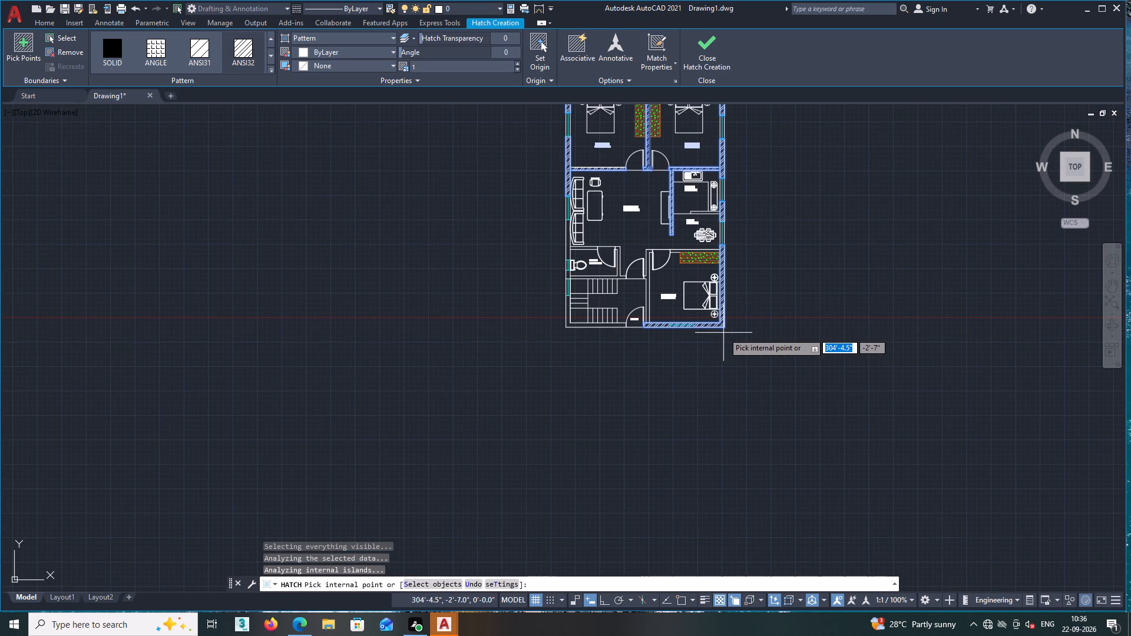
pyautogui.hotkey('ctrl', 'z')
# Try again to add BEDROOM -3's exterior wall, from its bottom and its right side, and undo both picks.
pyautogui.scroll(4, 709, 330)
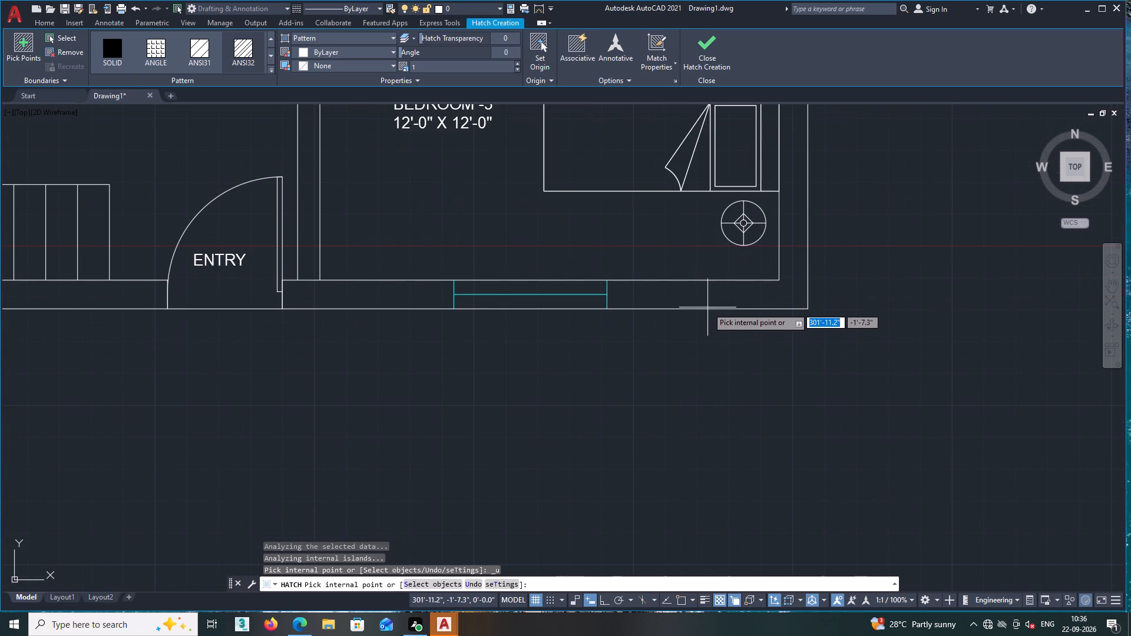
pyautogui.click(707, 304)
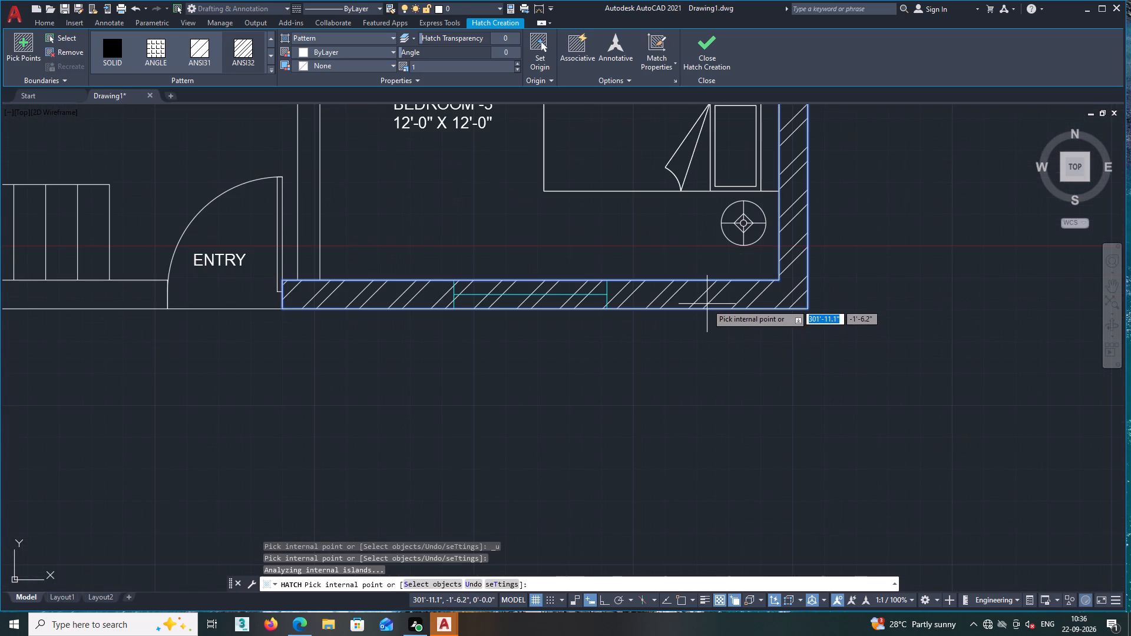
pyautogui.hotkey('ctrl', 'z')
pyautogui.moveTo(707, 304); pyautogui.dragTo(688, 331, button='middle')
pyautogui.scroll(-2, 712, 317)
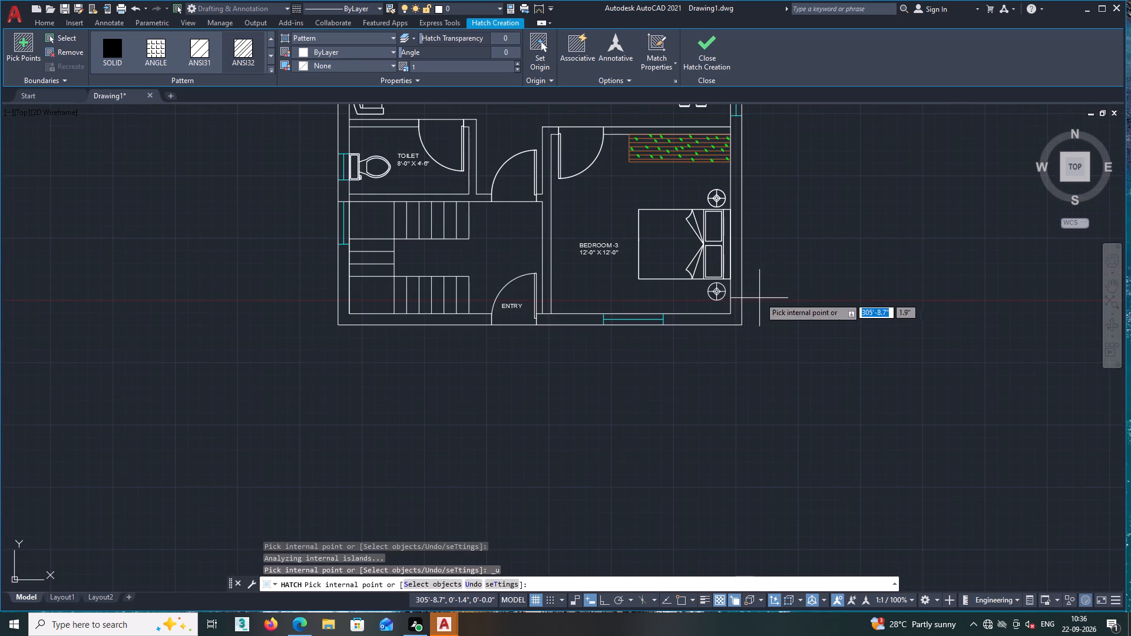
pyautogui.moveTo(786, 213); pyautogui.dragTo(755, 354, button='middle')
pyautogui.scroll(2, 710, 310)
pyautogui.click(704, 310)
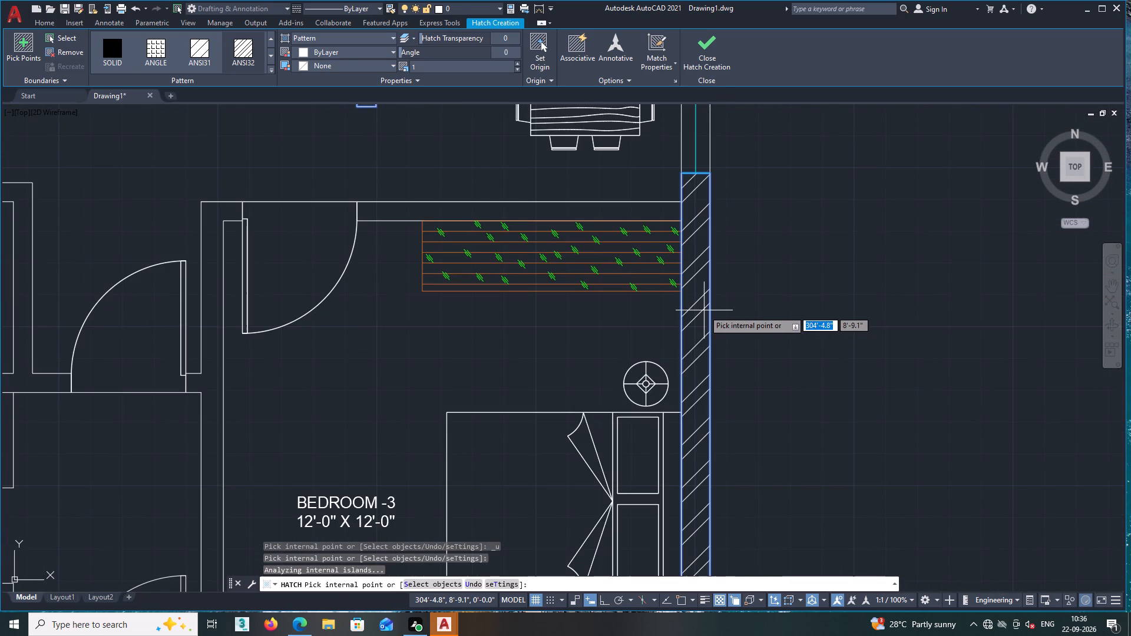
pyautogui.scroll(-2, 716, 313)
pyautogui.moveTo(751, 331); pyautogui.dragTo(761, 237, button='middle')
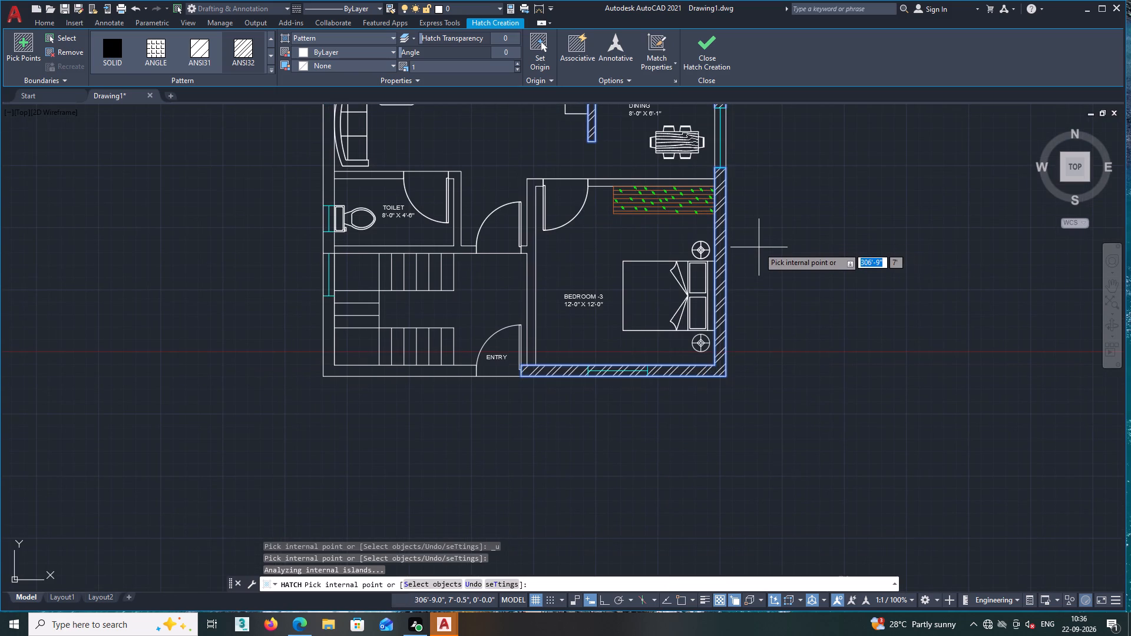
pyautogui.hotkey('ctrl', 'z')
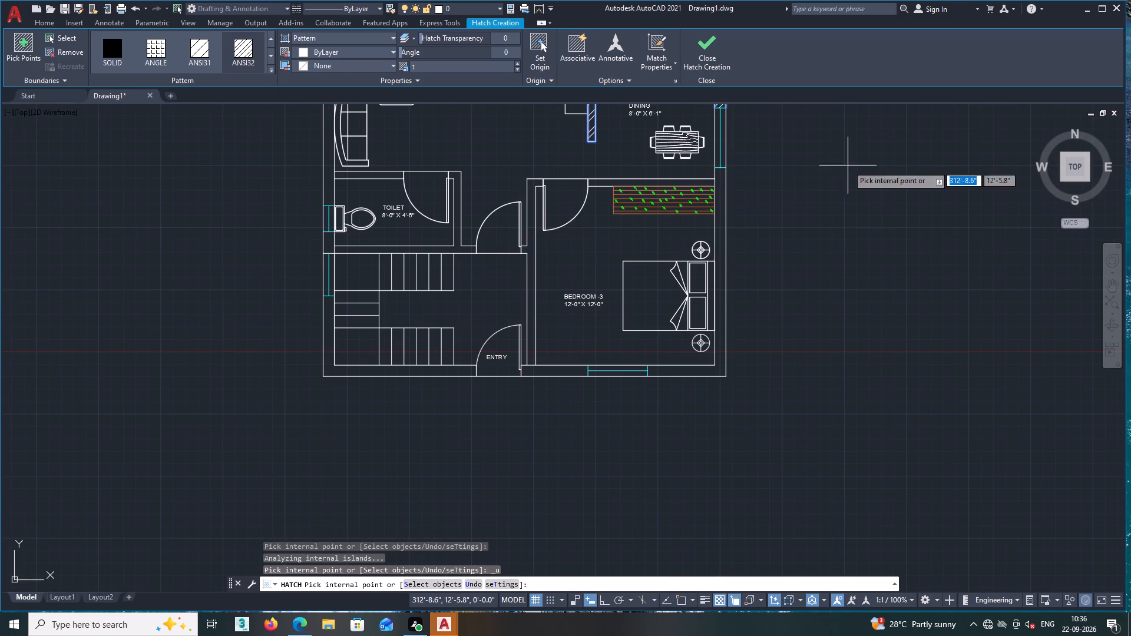
# Add the exterior wall piece beside the toilet and the toilet's lower and side walls to the hatch.
pyautogui.scroll(3, 316, 243)
pyautogui.doubleClick(351, 241)
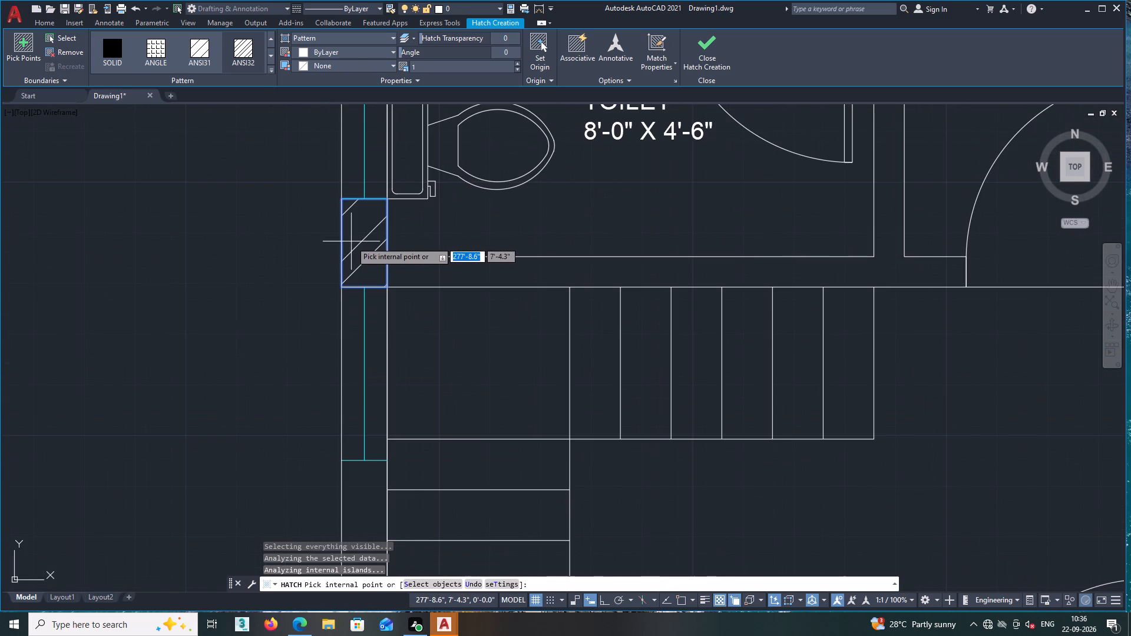
pyautogui.click(407, 279)
# Add the exterior walls above the toilet, around BEDROOM -3 and around the staircase up to ENTRY to the hatch.
pyautogui.scroll(-2, 411, 277)
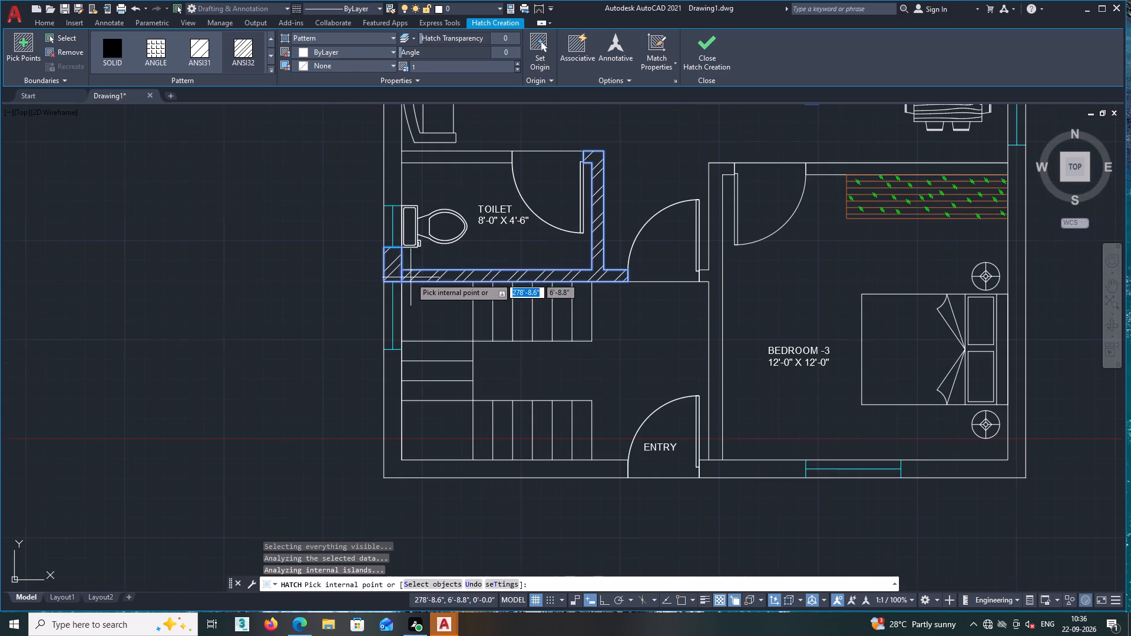
pyautogui.click(387, 181)
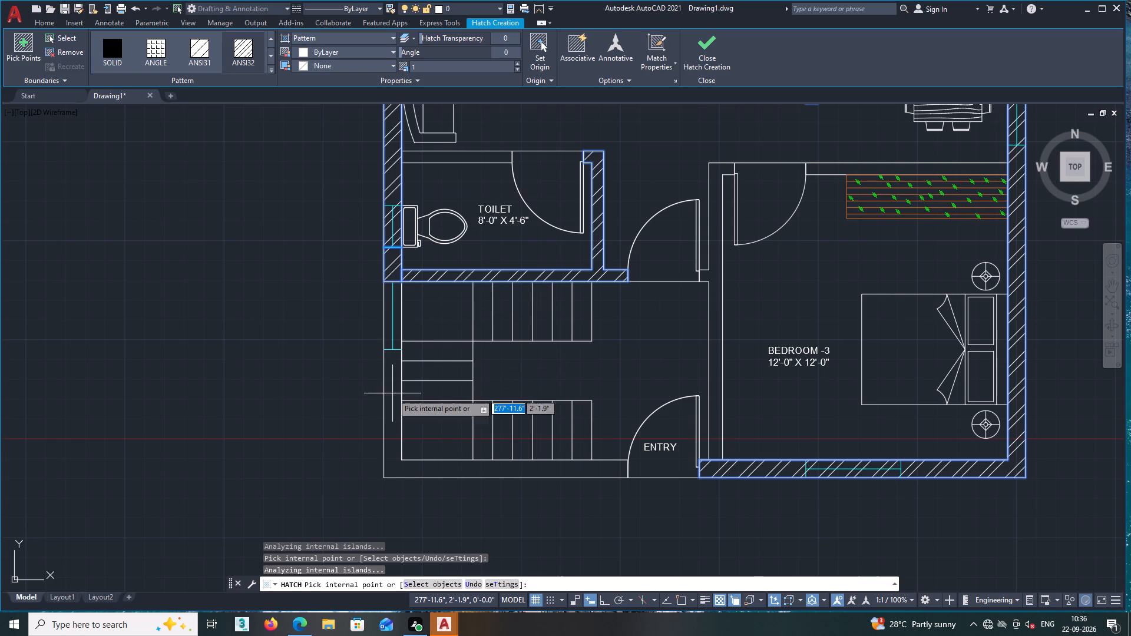
pyautogui.click(392, 410)
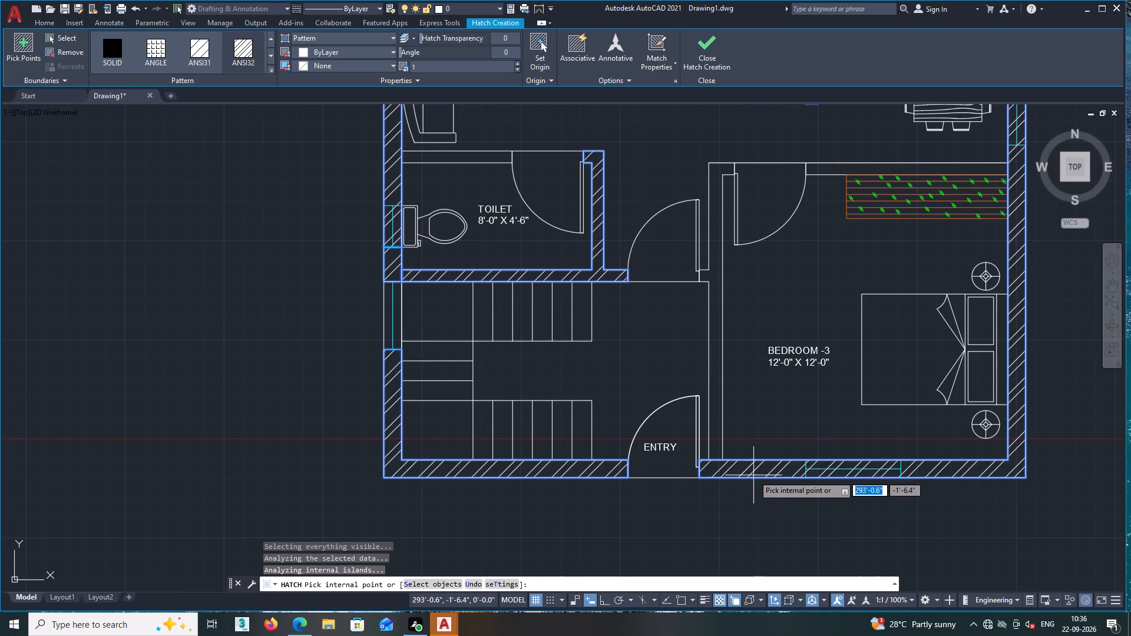
# Try to add the exterior wall section between the kitchen and dining windows to the hatch, and end the hatch command.
pyautogui.moveTo(756, 475); pyautogui.dragTo(527, 483, button='middle')
pyautogui.moveTo(828, 314); pyautogui.dragTo(824, 485, button='middle')
pyautogui.scroll(-1, 806, 358)
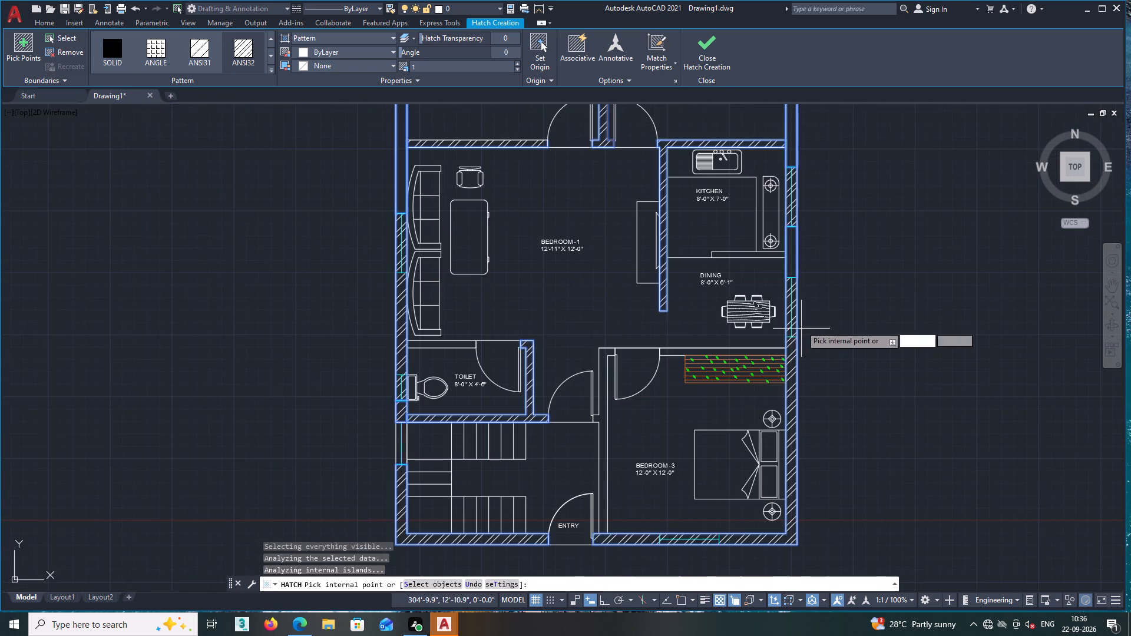
pyautogui.scroll(2, 792, 270)
pyautogui.click(792, 268)
pyautogui.click(792, 268)
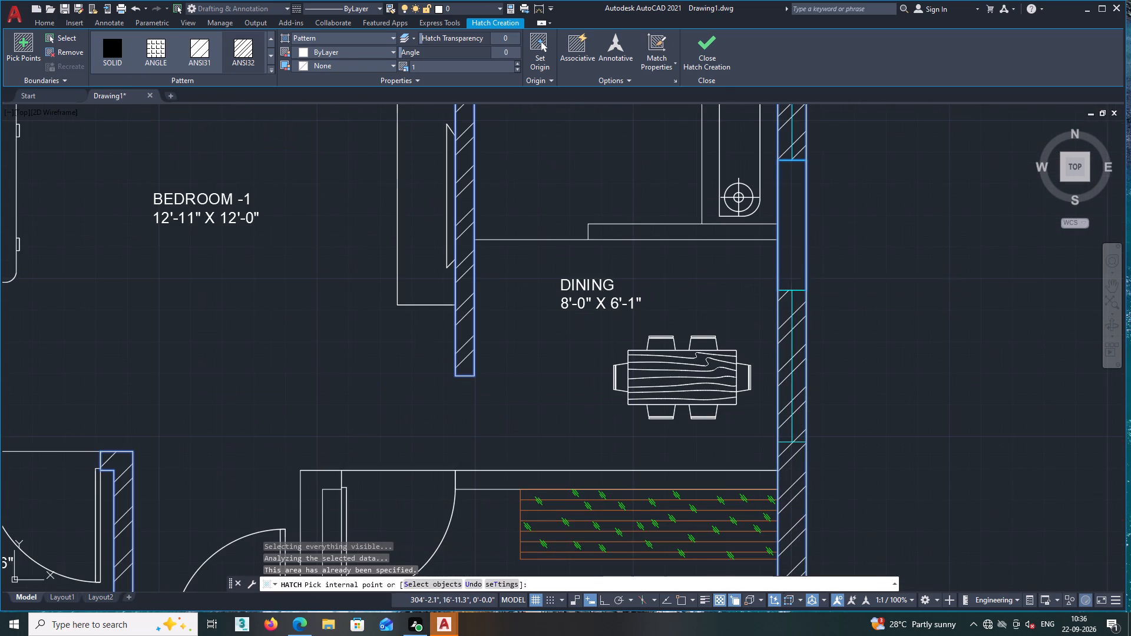
pyautogui.click(794, 273)
pyautogui.scroll(-2, 797, 273)
pyautogui.moveTo(797, 273); pyautogui.dragTo(737, 293, button='middle')
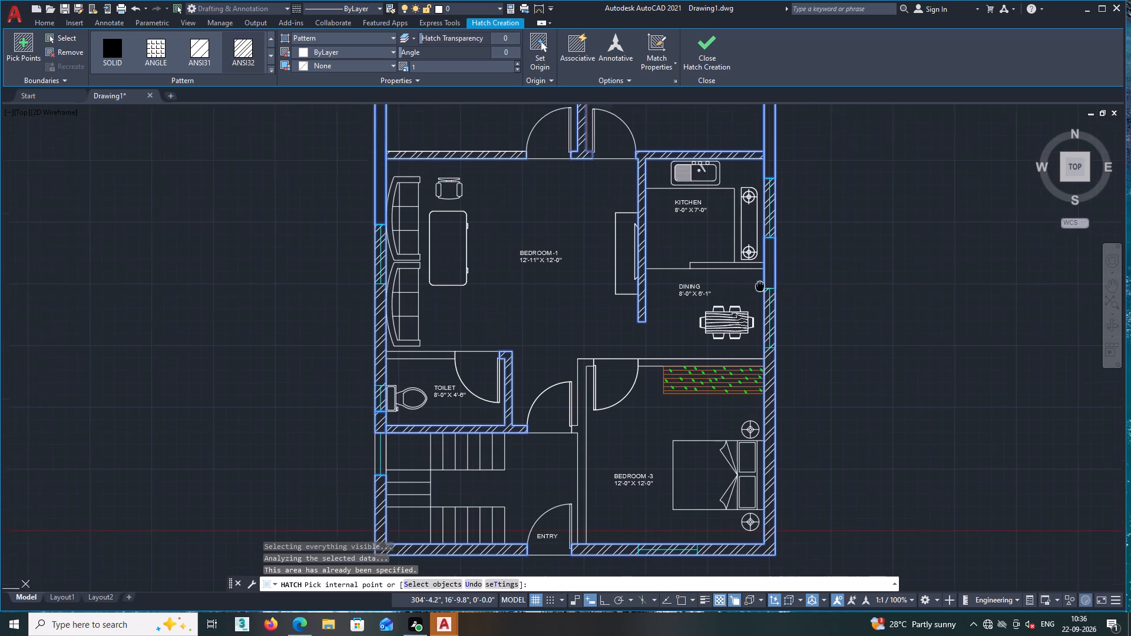
pyautogui.moveTo(737, 293); pyautogui.dragTo(641, 348, button='middle')
pyautogui.press('h')
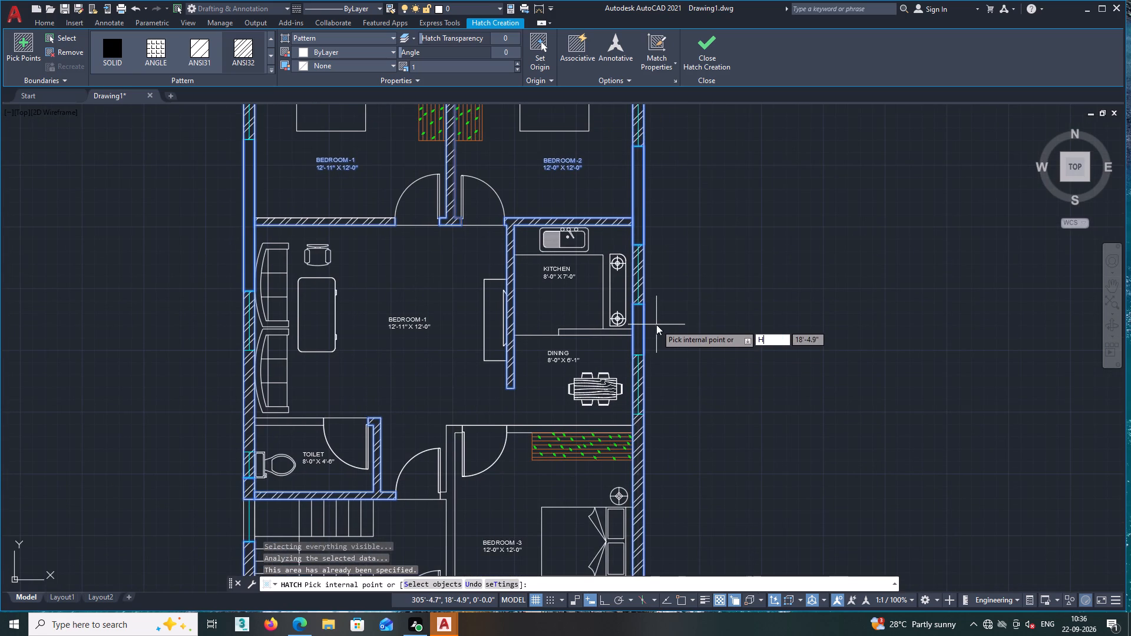
pyautogui.press('Return')
pyautogui.press('Escape')
pyautogui.press('Escape')
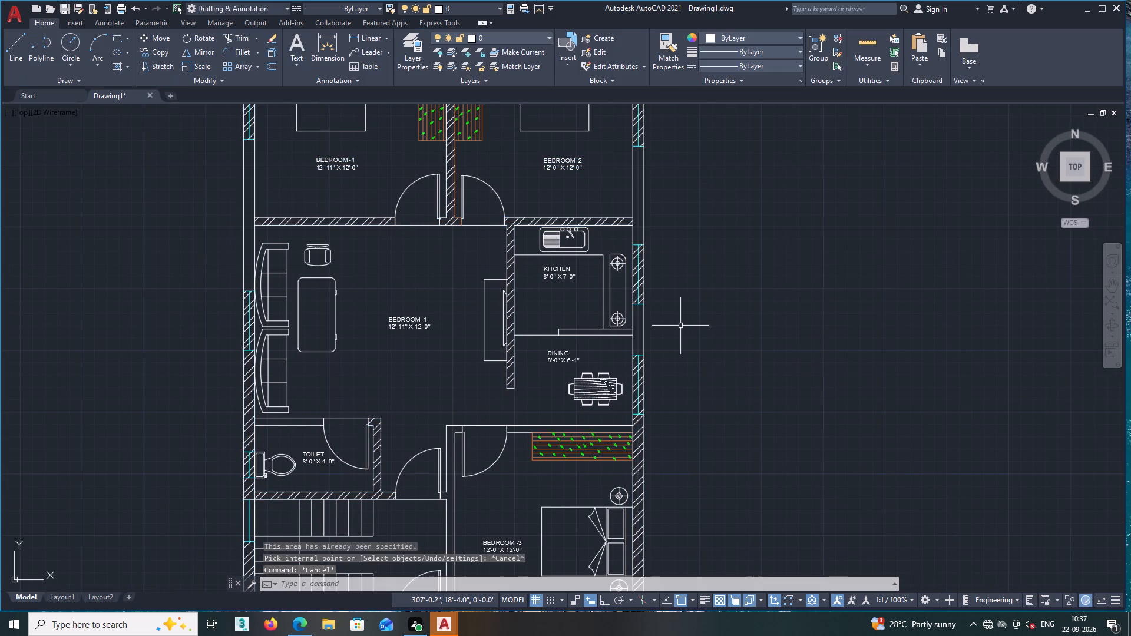
# Hatch the unfilled exterior wall sections beside the kitchen and BEDROOM -2, around the upper bedrooms, and along the left wall between windows.
pyautogui.press('h')
pyautogui.press('Return')
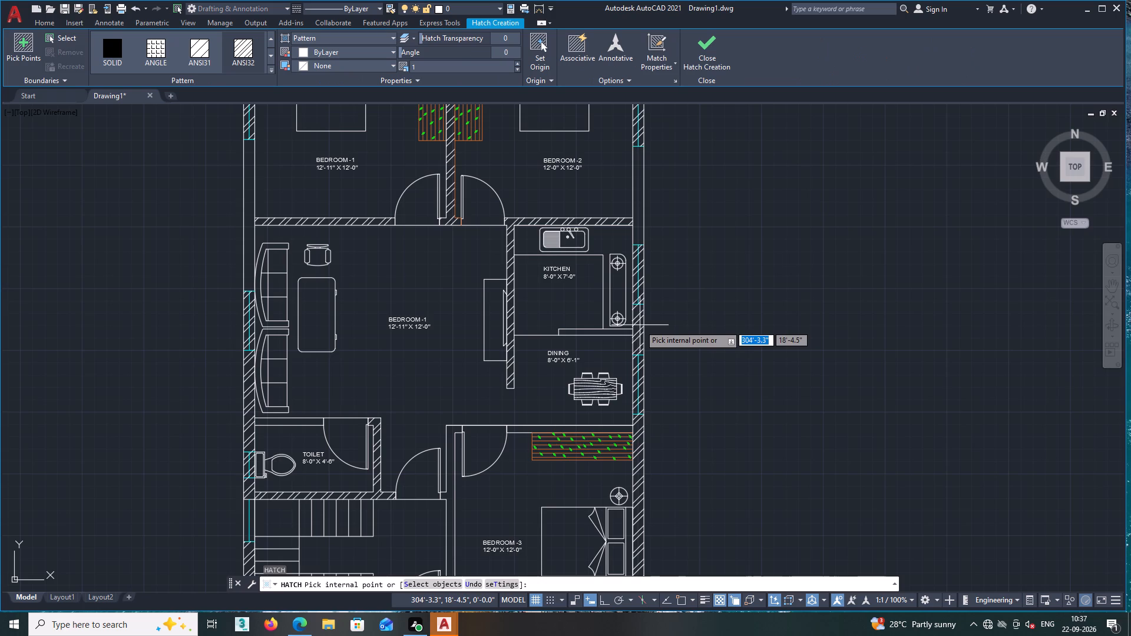
pyautogui.click(640, 325)
pyautogui.click(637, 227)
pyautogui.scroll(-2, 657, 253)
pyautogui.moveTo(660, 253); pyautogui.dragTo(658, 329, button='middle')
pyautogui.scroll(2, 641, 235)
pyautogui.click(629, 259)
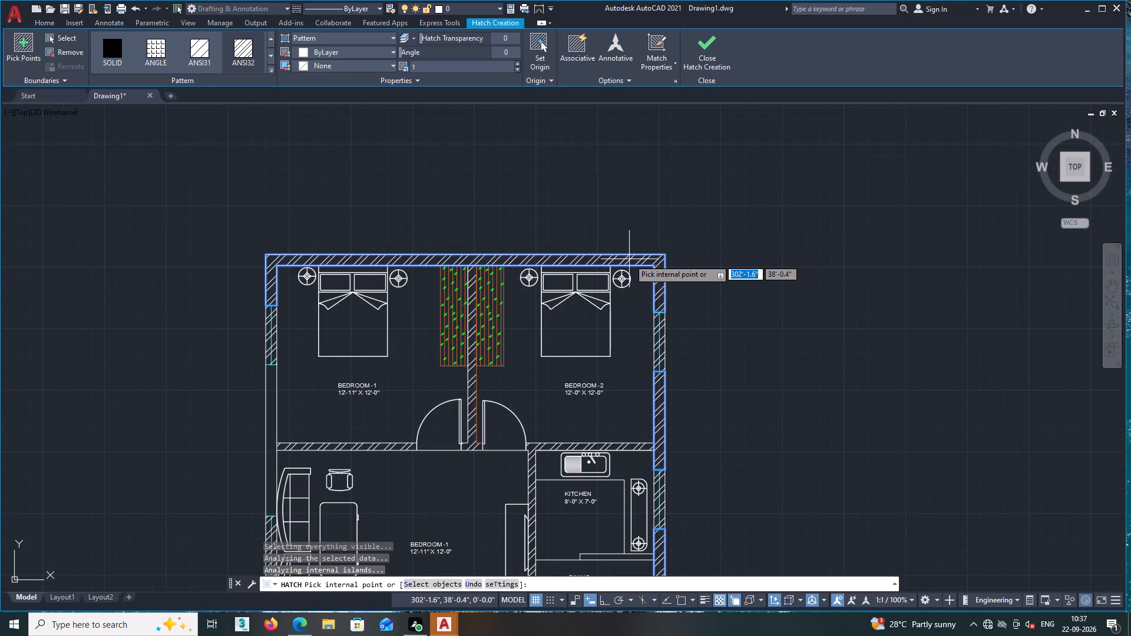
pyautogui.scroll(-1, 632, 266)
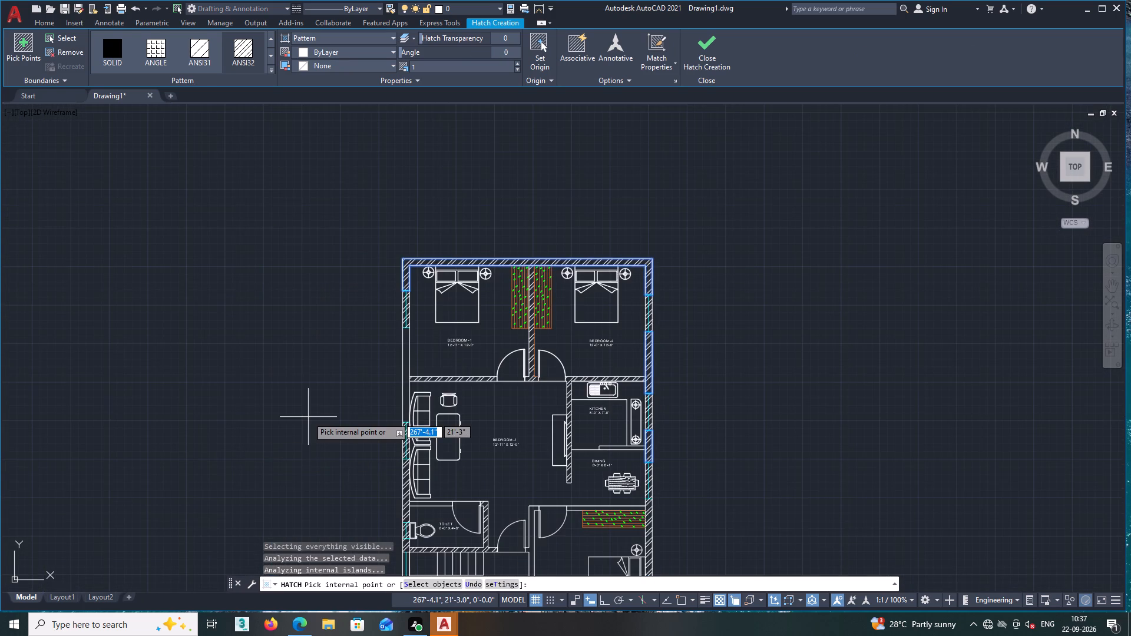
pyautogui.click(406, 383)
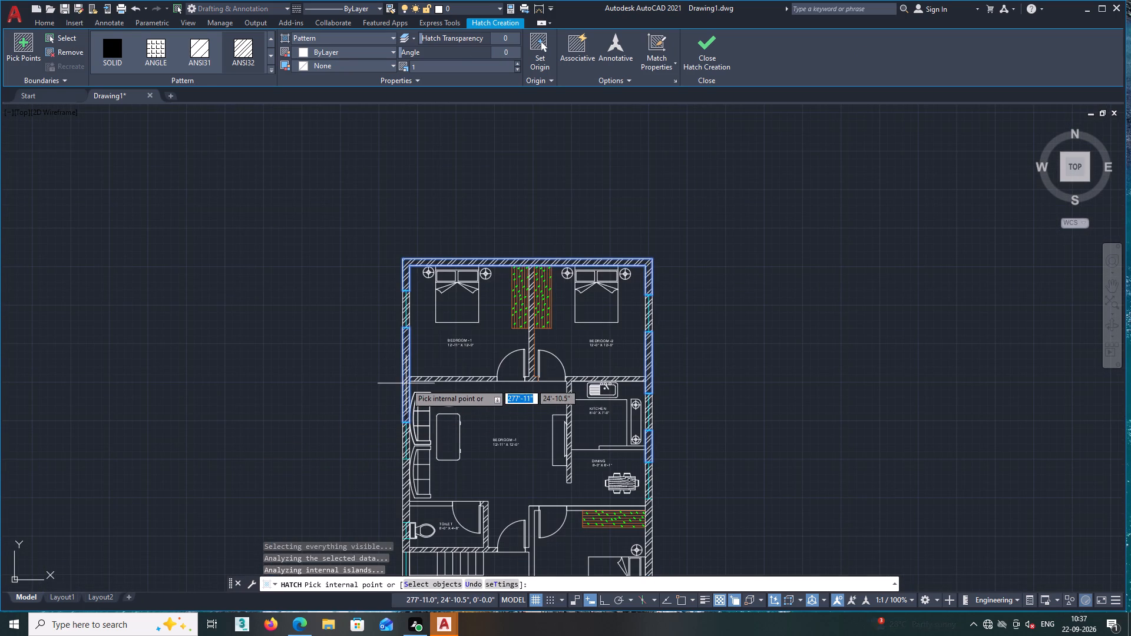
pyautogui.press('Escape')
# Select the entire floor plan and explode it.
pyautogui.moveTo(316, 455); pyautogui.dragTo(319, 418, button='middle')
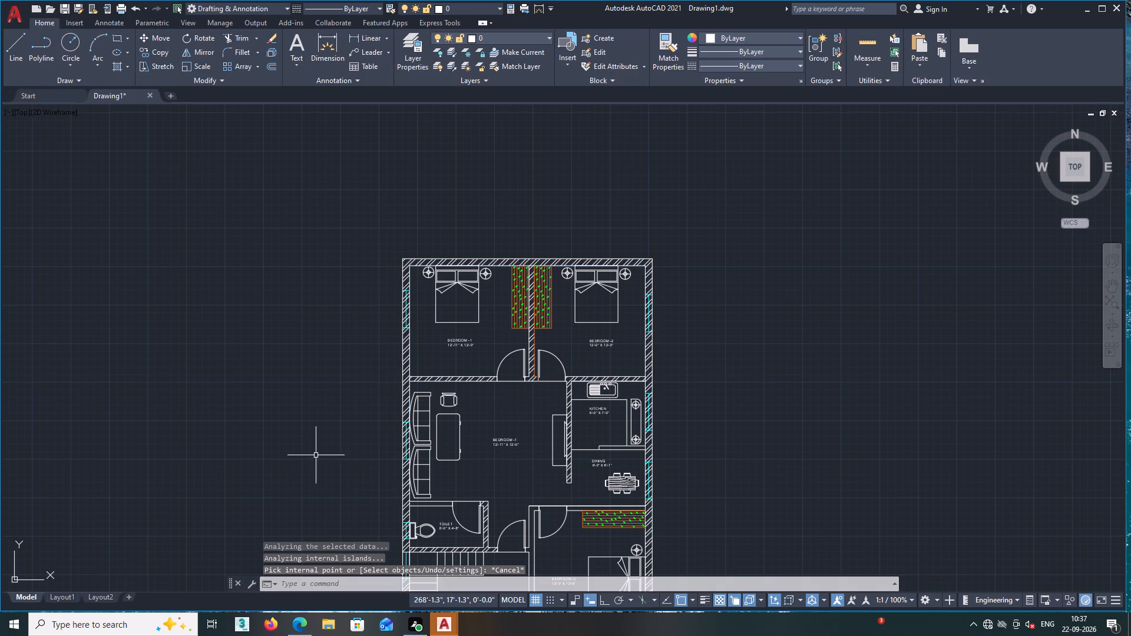
pyautogui.moveTo(319, 418); pyautogui.dragTo(320, 379, button='middle')
pyautogui.moveTo(552, 434); pyautogui.dragTo(547, 373, button='middle')
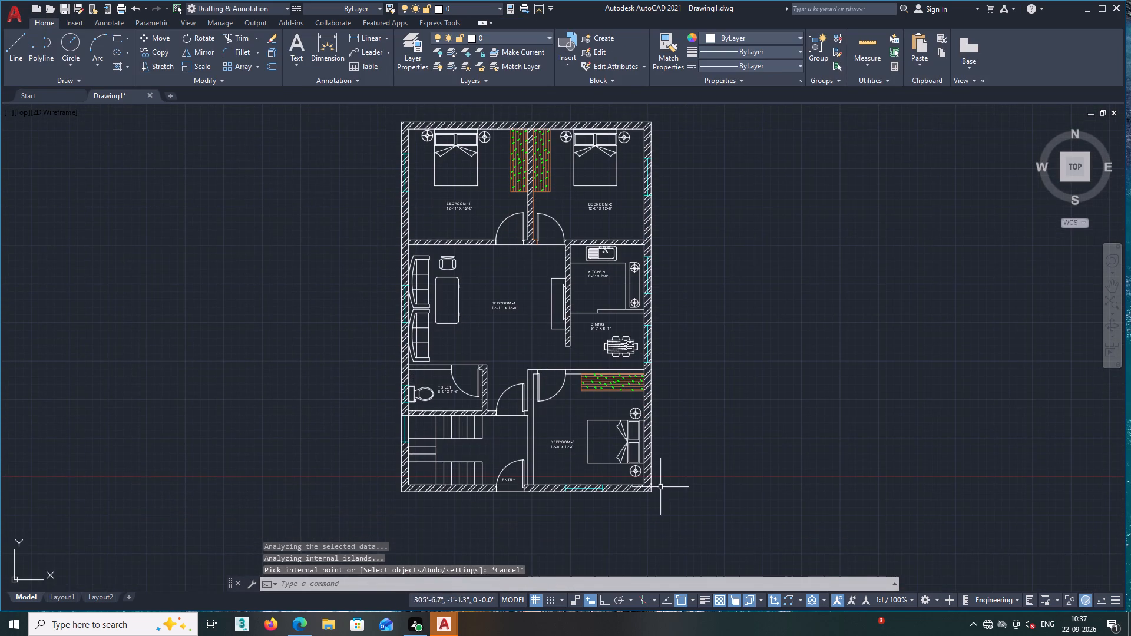
pyautogui.moveTo(693, 508); pyautogui.dragTo(693, 522, button='middle')
pyautogui.click(693, 522)
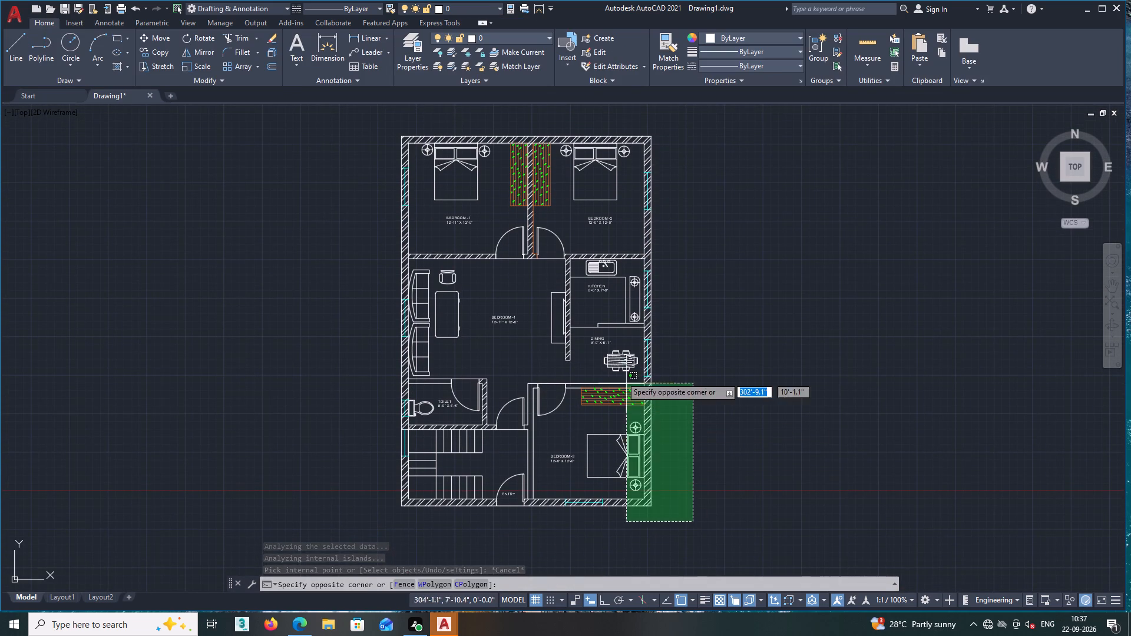
pyautogui.click(376, 119)
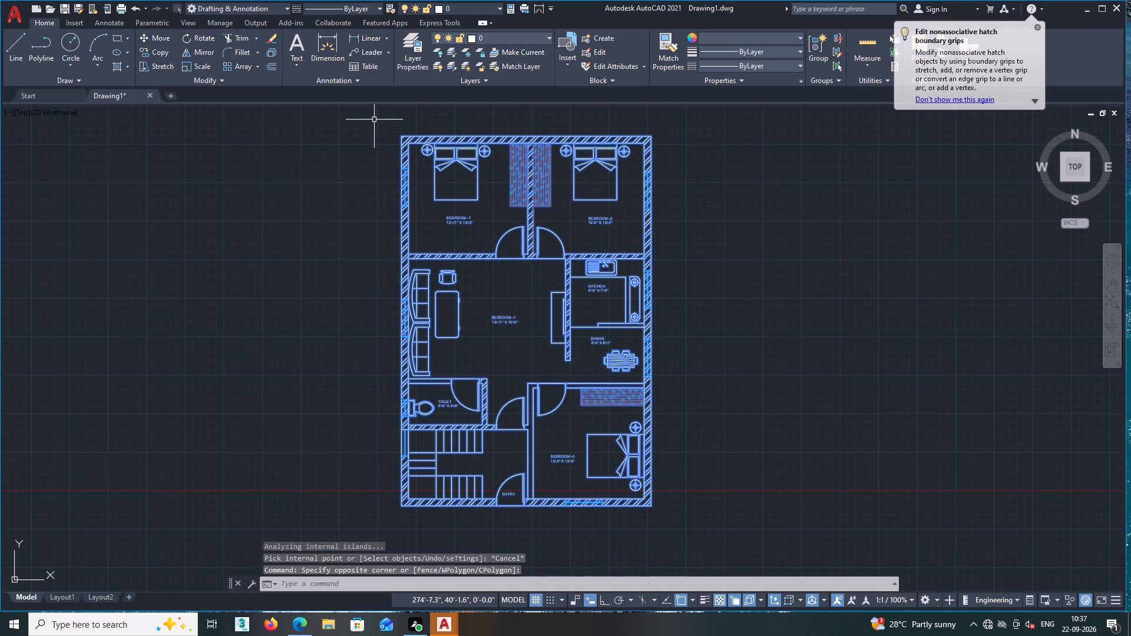
pyautogui.click(270, 51)
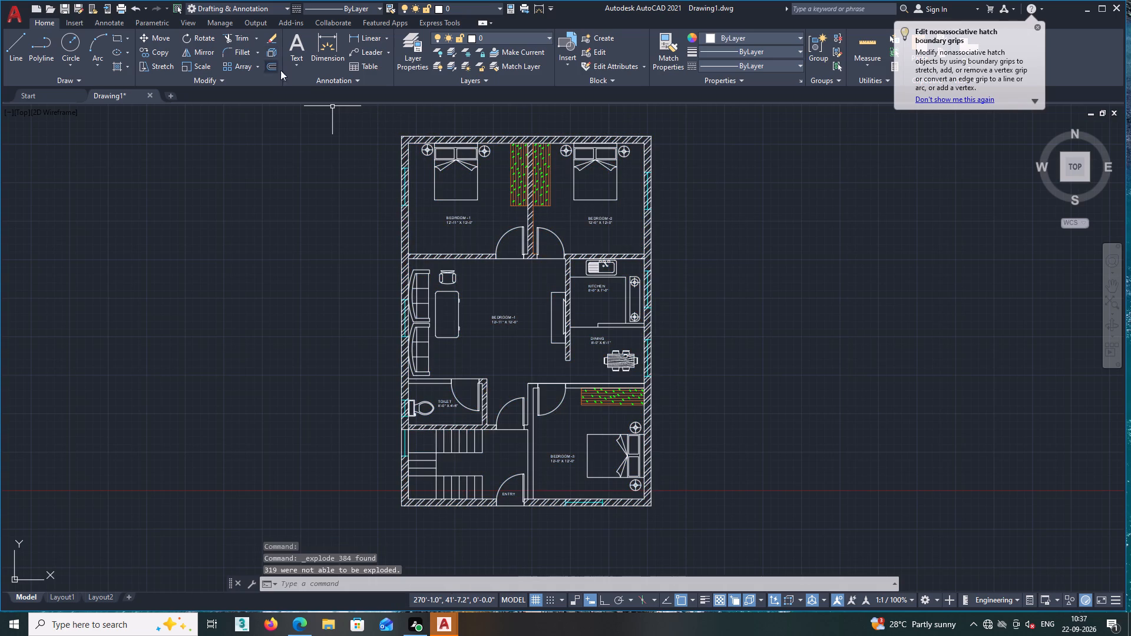
# Trim the hatch lines out of both halves of the window in the exterior wall beside the upper BEDROOM -1 bed.
pyautogui.moveTo(352, 183); pyautogui.dragTo(382, 251, button='middle')
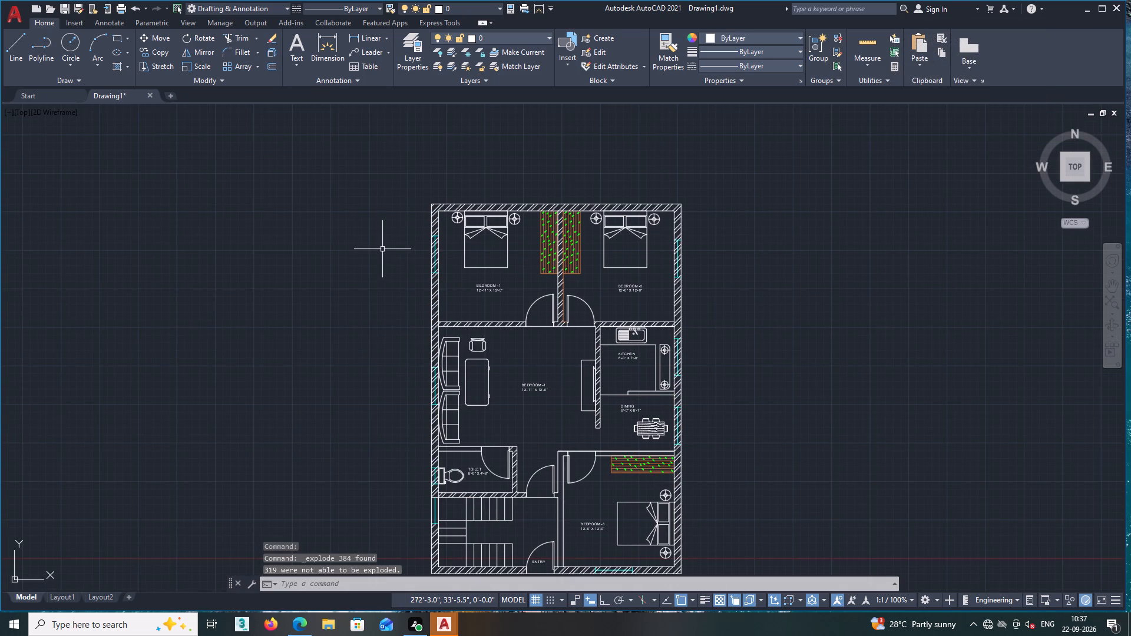
pyautogui.write('TR')
pyautogui.press('Return')
pyautogui.scroll(3, 432, 270)
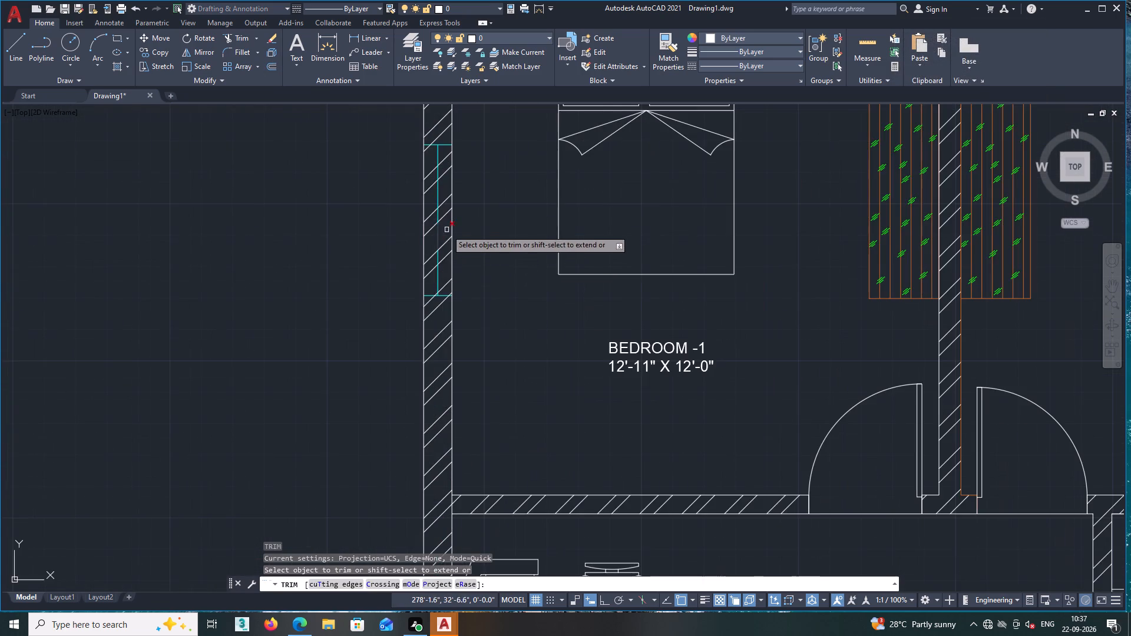
pyautogui.scroll(1, 443, 199)
pyautogui.moveTo(444, 164); pyautogui.dragTo(446, 276, button='middle')
pyautogui.scroll(1, 425, 231)
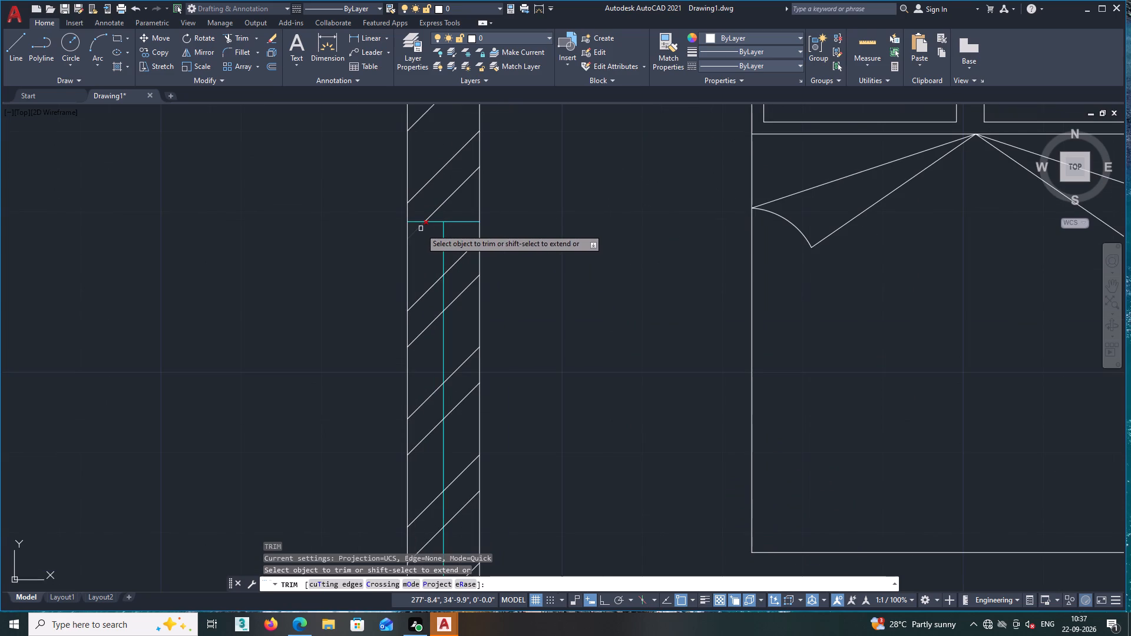
pyautogui.click(421, 228)
pyautogui.click(422, 240)
pyautogui.moveTo(424, 422); pyautogui.dragTo(426, 292, button='middle')
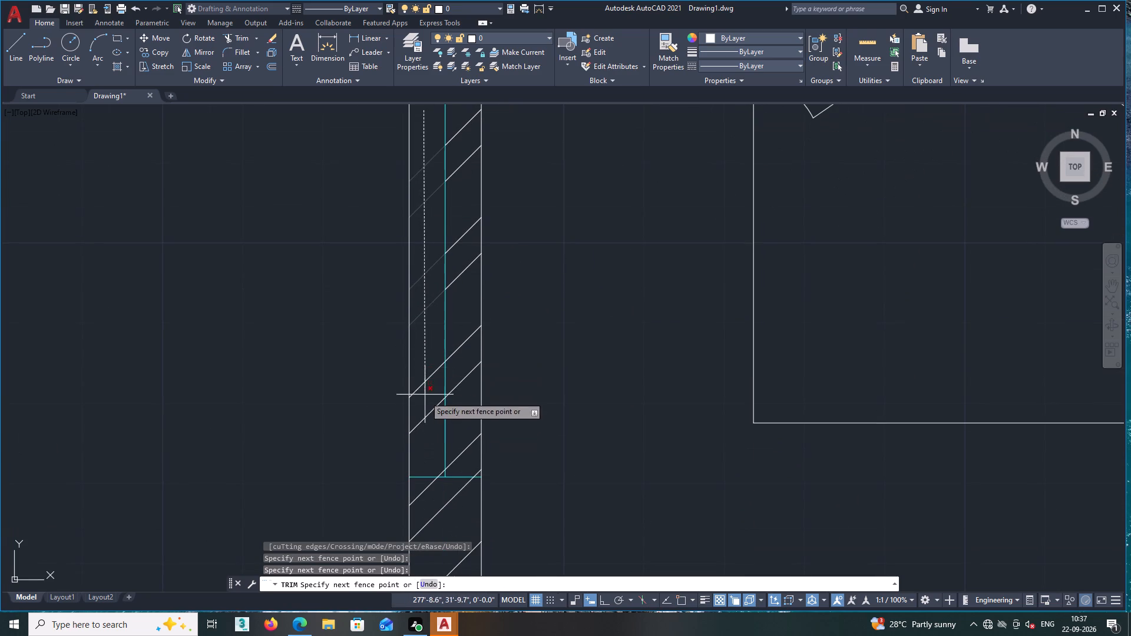
pyautogui.click(441, 475)
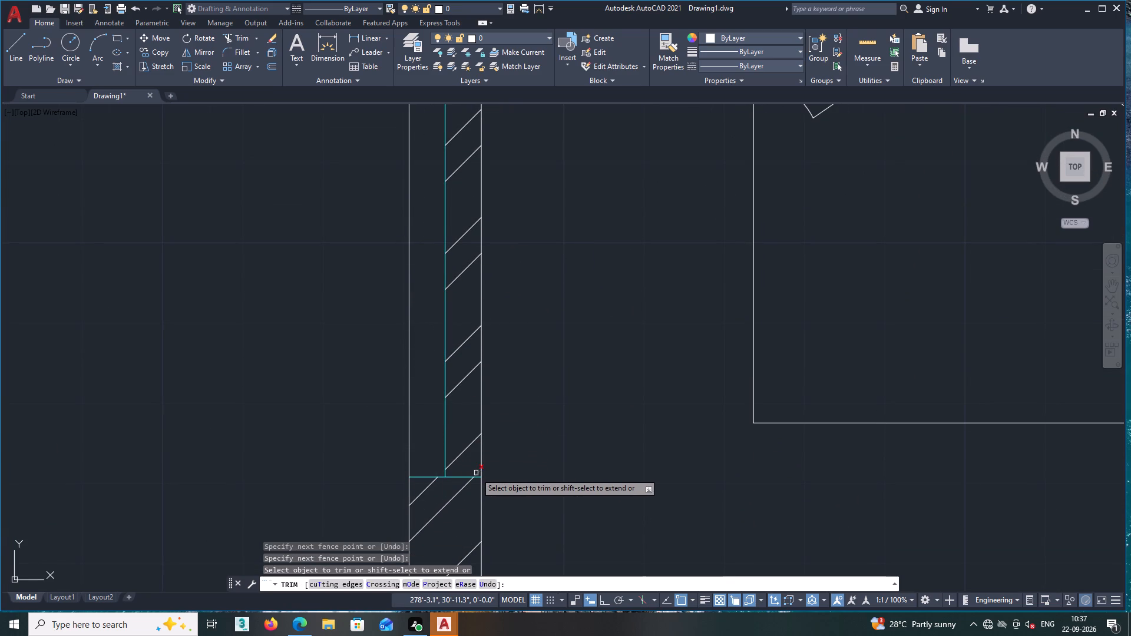
pyautogui.click(476, 473)
pyautogui.click(469, 461)
pyautogui.moveTo(462, 313); pyautogui.dragTo(474, 468, button='middle')
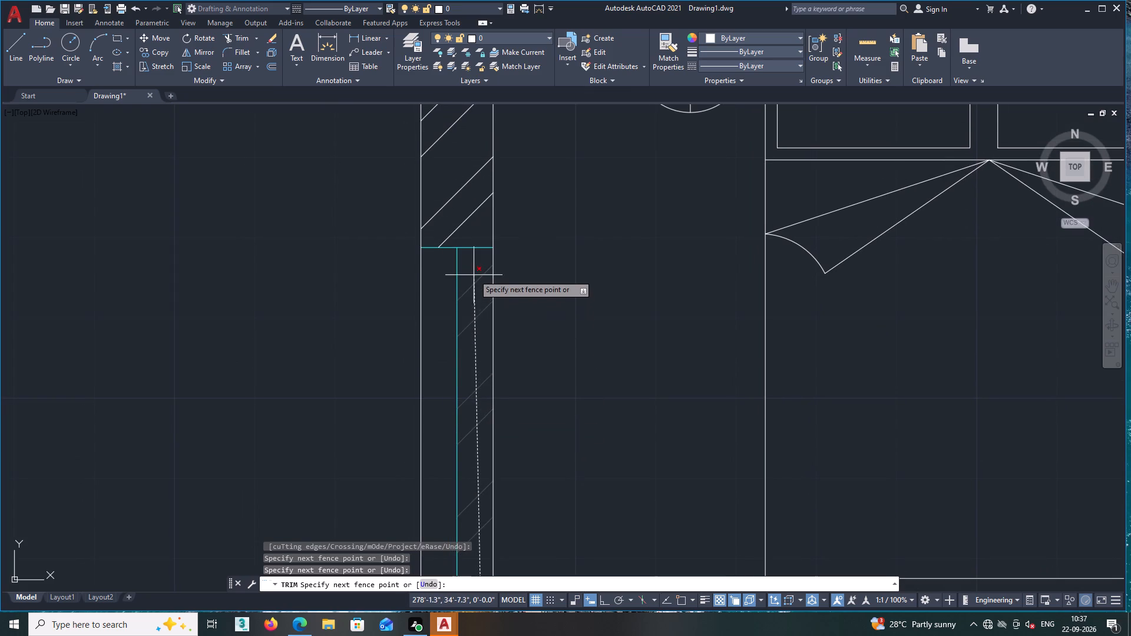
pyautogui.click(474, 274)
# Trim the hatch lines out of both halves of the exterior wall window behind the sofas.
pyautogui.scroll(-2, 474, 276)
pyautogui.moveTo(473, 294); pyautogui.dragTo(418, 243, button='middle')
pyautogui.moveTo(339, 370); pyautogui.dragTo(275, 342, button='middle')
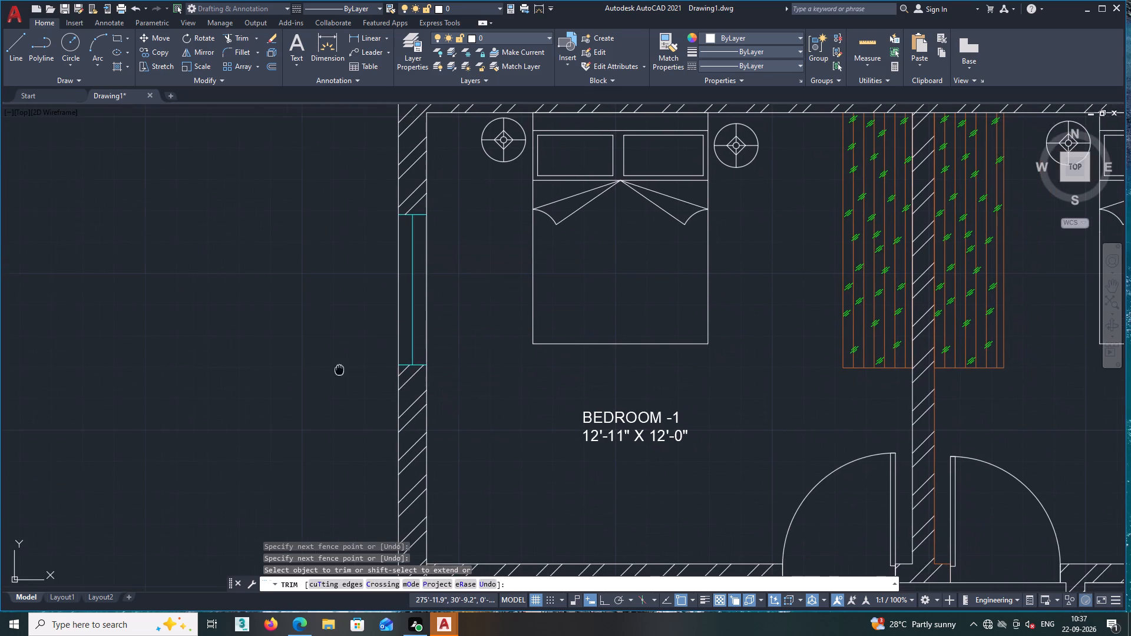
pyautogui.moveTo(275, 342); pyautogui.dragTo(163, 300, button='middle')
pyautogui.moveTo(150, 382); pyautogui.dragTo(207, 267, button='middle')
pyautogui.middleClick(184, 320)
pyautogui.scroll(-1, 183, 323)
pyautogui.moveTo(156, 420); pyautogui.dragTo(238, 261, button='middle')
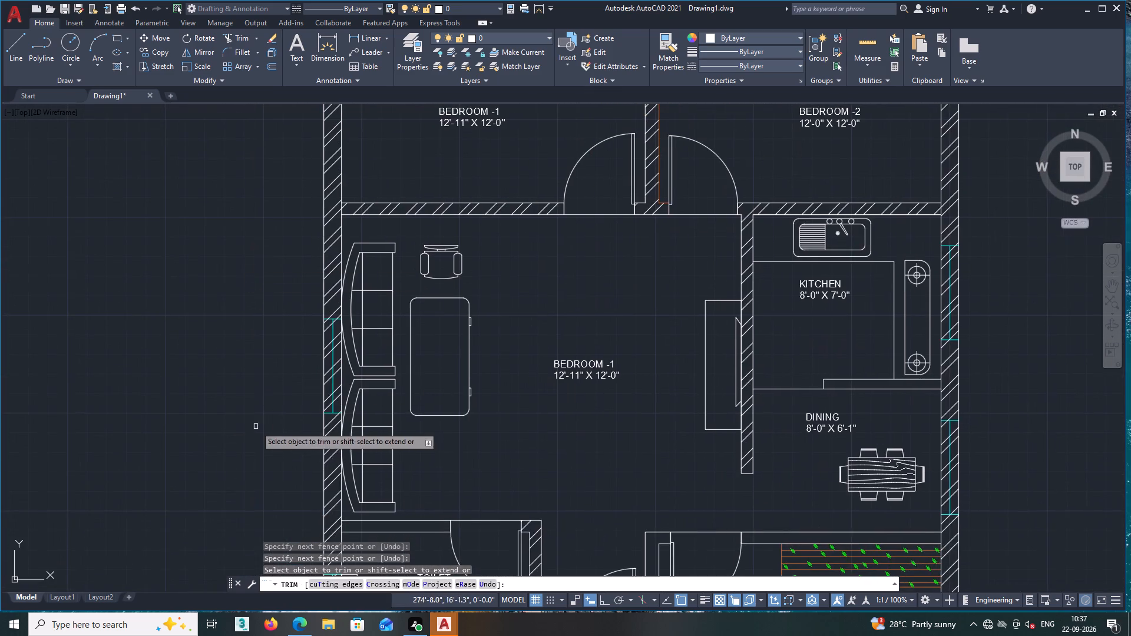
pyautogui.scroll(1, 282, 421)
pyautogui.scroll(2, 349, 319)
pyautogui.scroll(1, 354, 187)
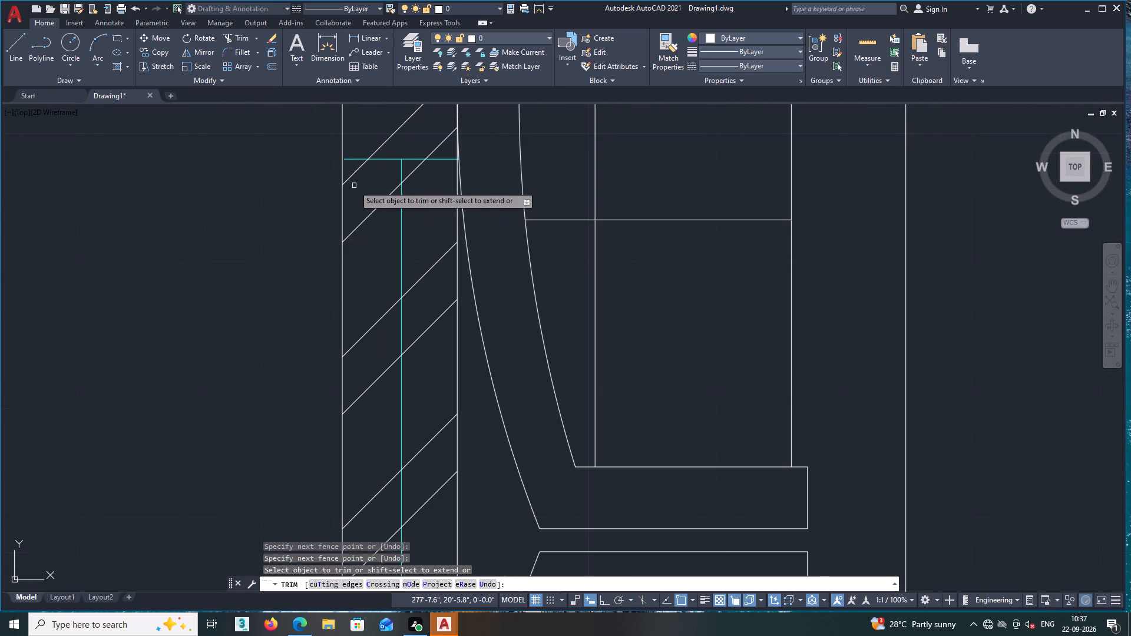
pyautogui.click(351, 171)
pyautogui.scroll(-1, 362, 472)
pyautogui.moveTo(361, 471); pyautogui.dragTo(362, 385, button='middle')
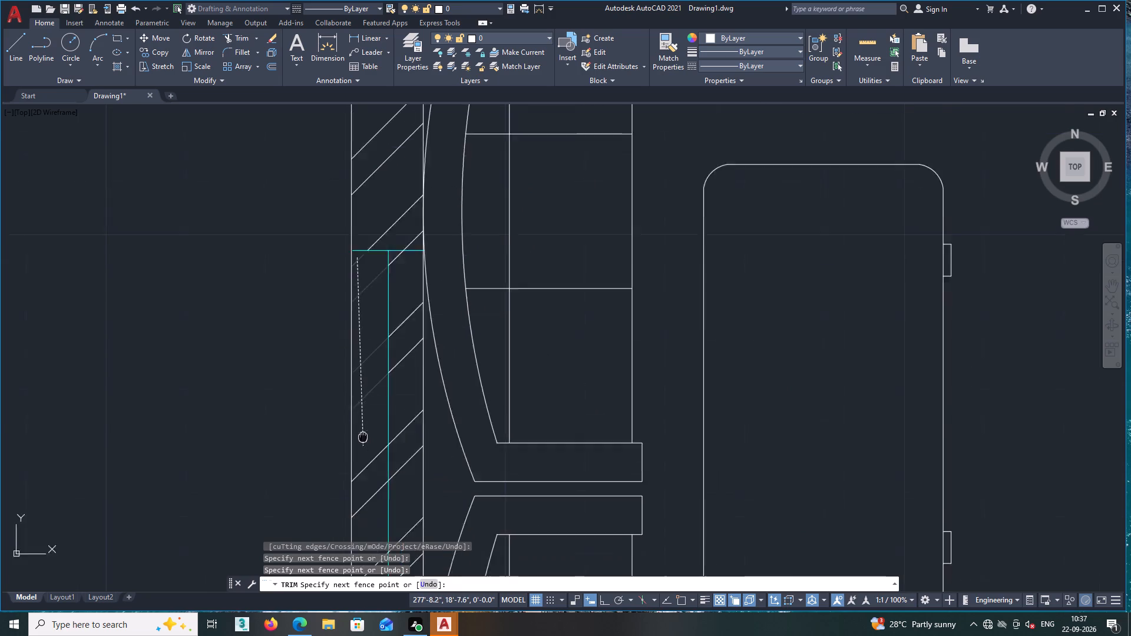
pyautogui.moveTo(362, 385); pyautogui.dragTo(360, 305, button='middle')
pyautogui.click(377, 478)
pyautogui.click(402, 466)
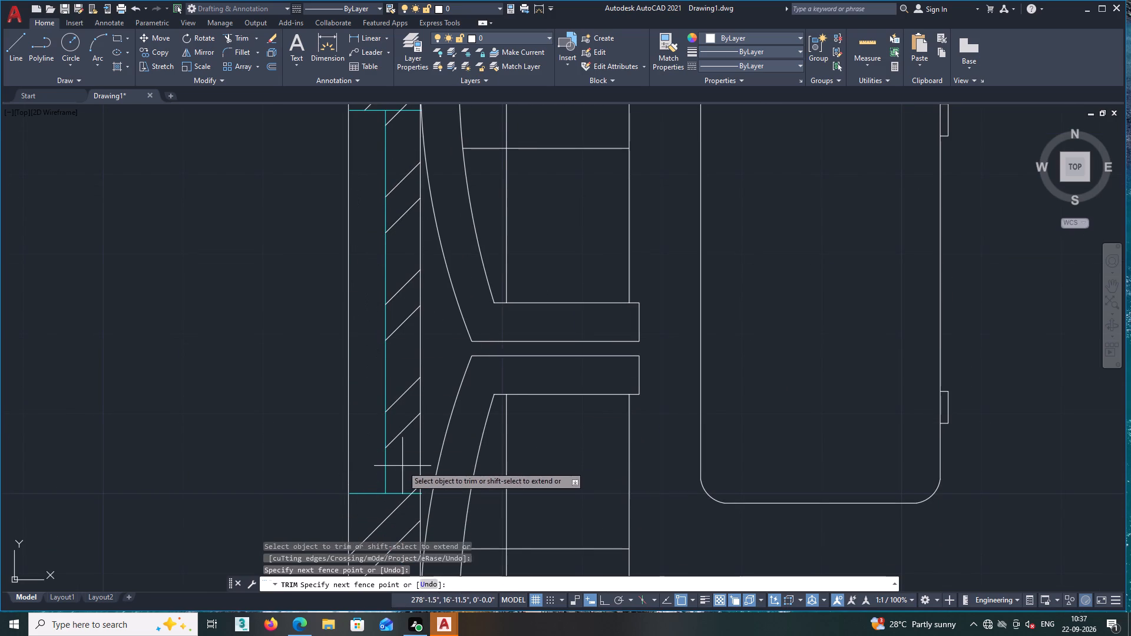
pyautogui.moveTo(401, 187); pyautogui.dragTo(401, 309, button='middle')
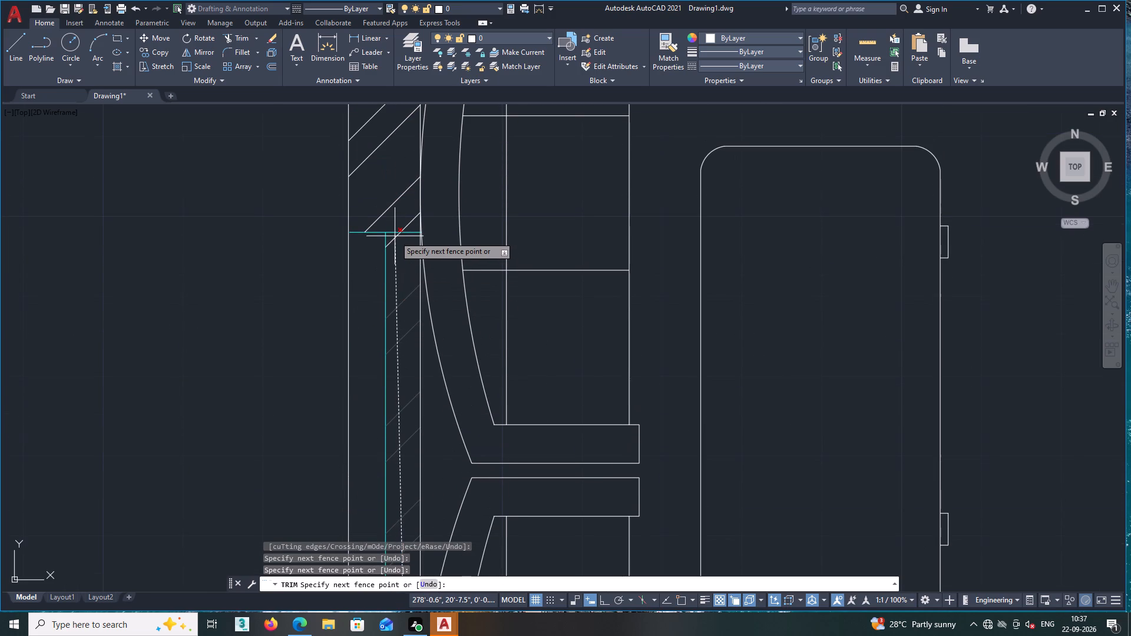
pyautogui.click(395, 236)
# Trim the leftover hatch line end at the lower inner corner of the window behind the sofas.
pyautogui.scroll(-1, 399, 334)
pyautogui.moveTo(398, 356); pyautogui.dragTo(400, 271, button='middle')
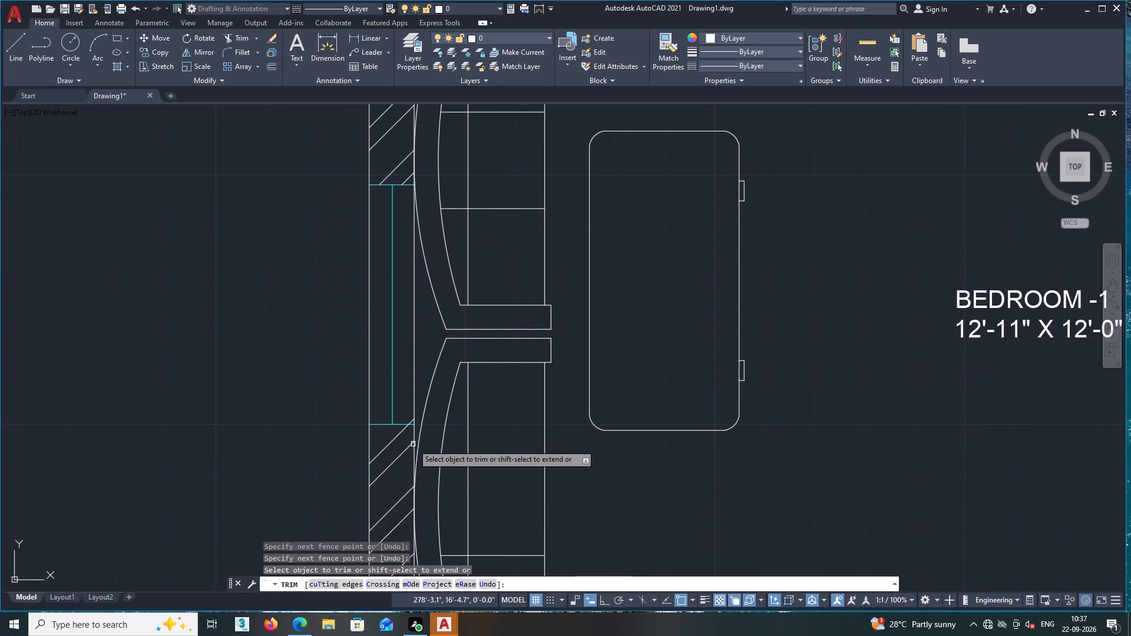
pyautogui.scroll(2, 411, 439)
pyautogui.click(409, 399)
pyautogui.scroll(-1, 409, 399)
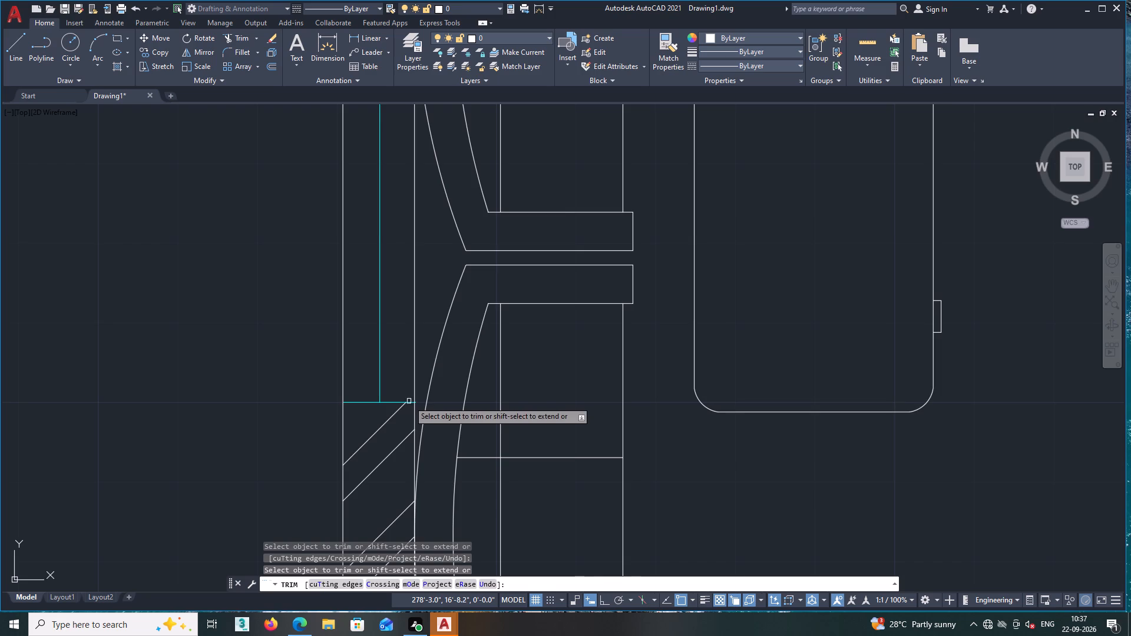
pyautogui.scroll(3, 426, 409)
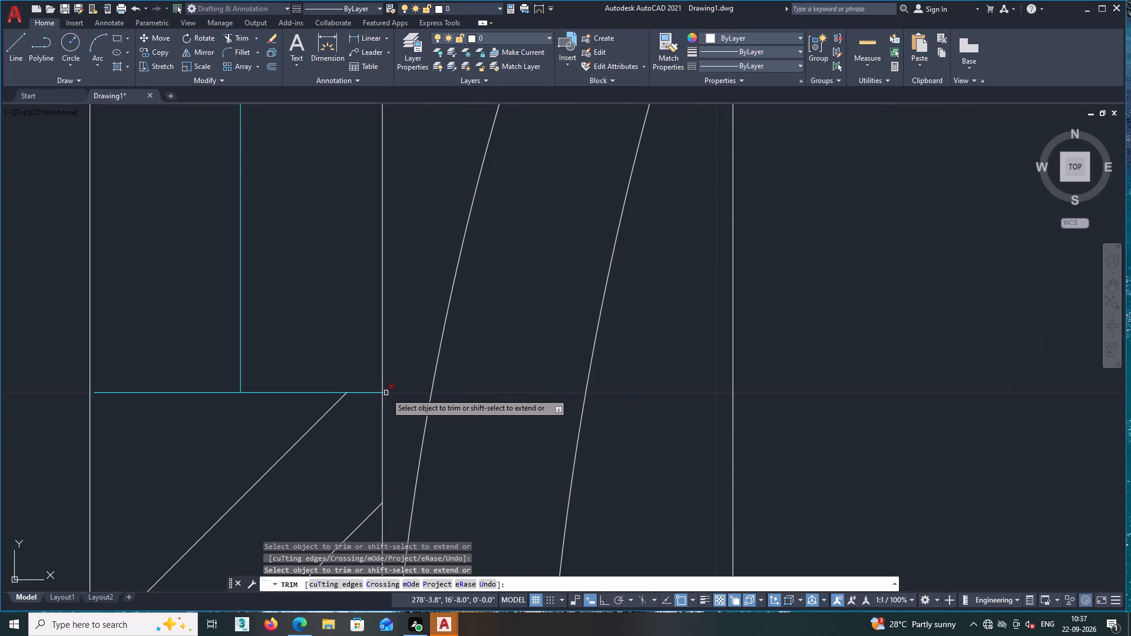
pyautogui.click(386, 393)
pyautogui.scroll(-1, 399, 425)
pyautogui.scroll(-2, 275, 446)
pyautogui.scroll(1, 246, 443)
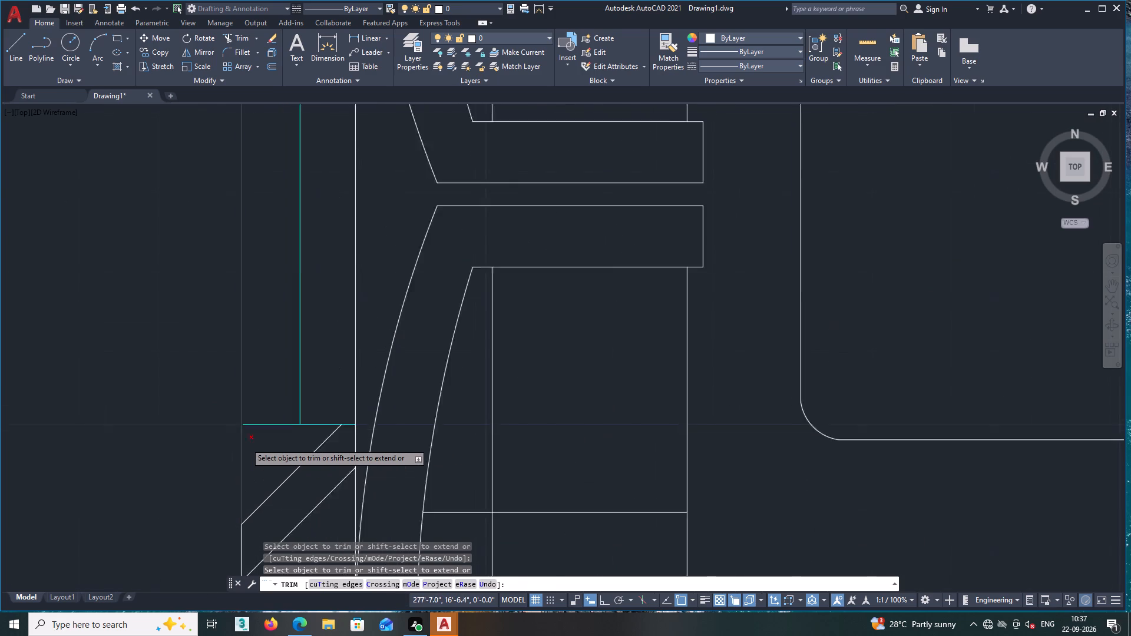
pyautogui.scroll(1, 246, 443)
pyautogui.scroll(-3, 246, 446)
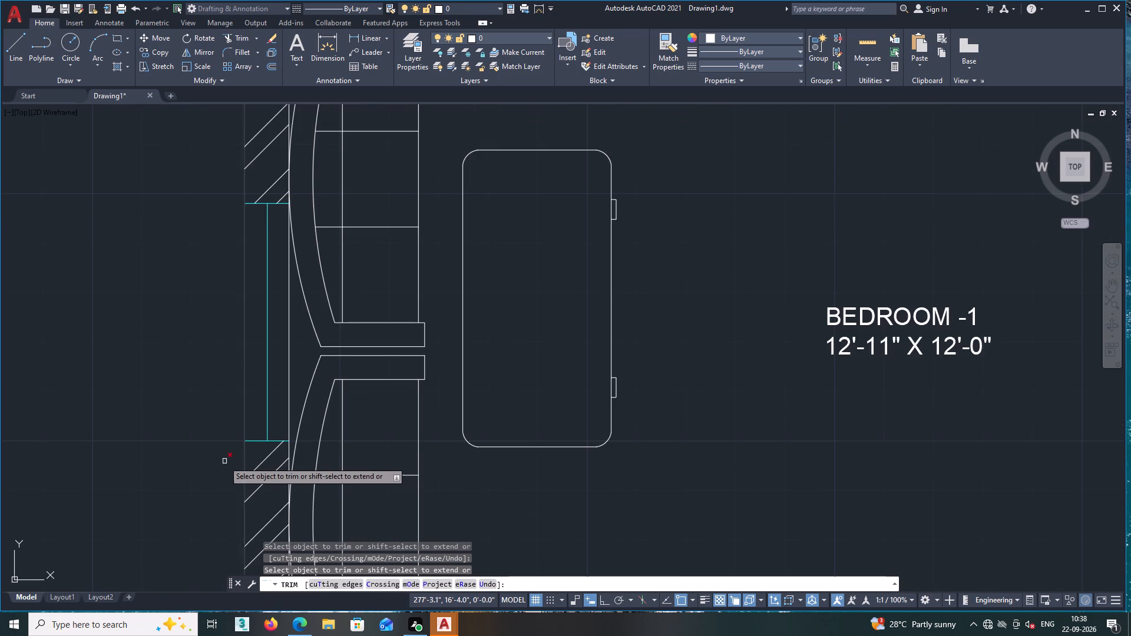
# Trim the hatch lines out of both halves of the toilet window in the exterior wall.
pyautogui.scroll(-1, 218, 458)
pyautogui.moveTo(201, 402); pyautogui.dragTo(210, 281, button='middle')
pyautogui.moveTo(210, 359); pyautogui.dragTo(217, 336, button='middle')
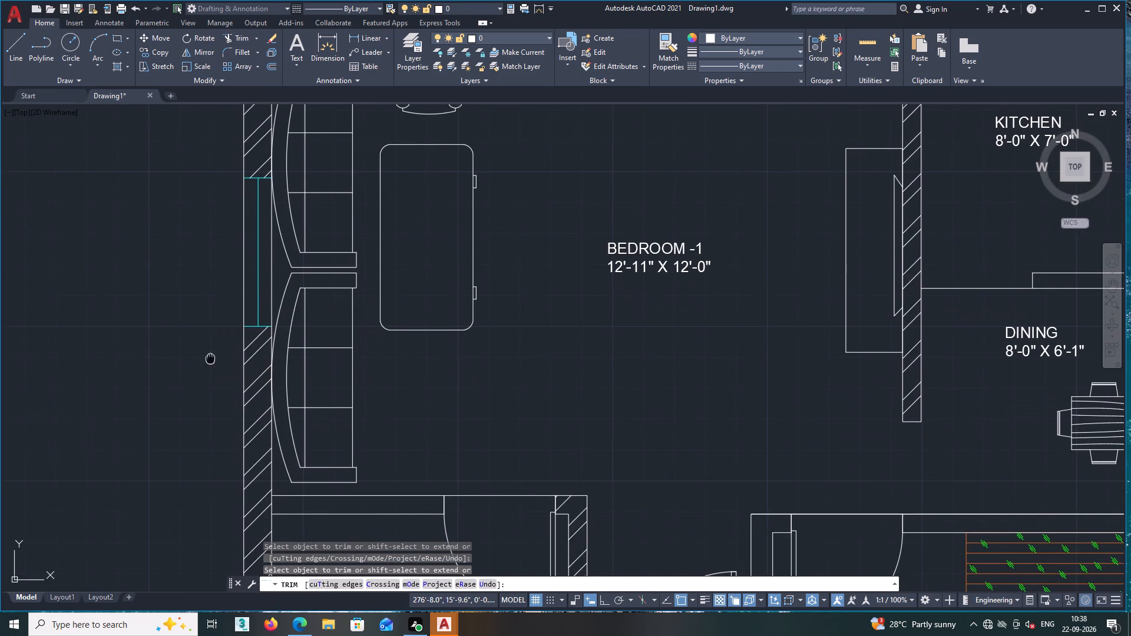
pyautogui.moveTo(217, 336); pyautogui.dragTo(235, 271, button='middle')
pyautogui.moveTo(224, 362); pyautogui.dragTo(254, 259, button='middle')
pyautogui.moveTo(230, 412); pyautogui.dragTo(243, 360, button='middle')
pyautogui.scroll(1, 307, 367)
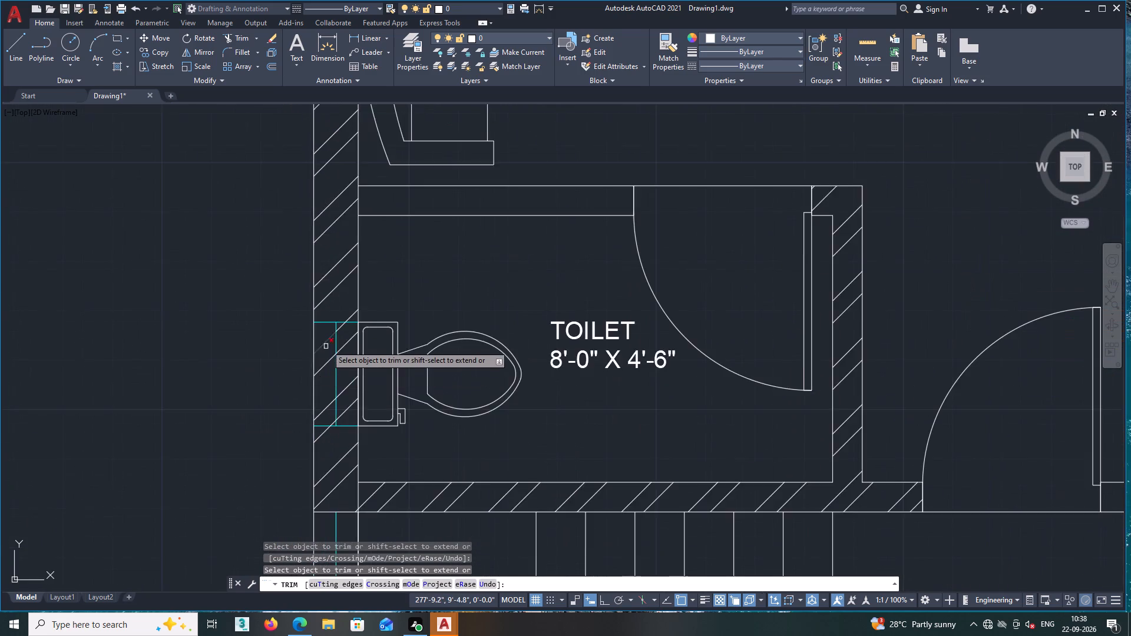
pyautogui.scroll(1, 328, 339)
pyautogui.click(320, 324)
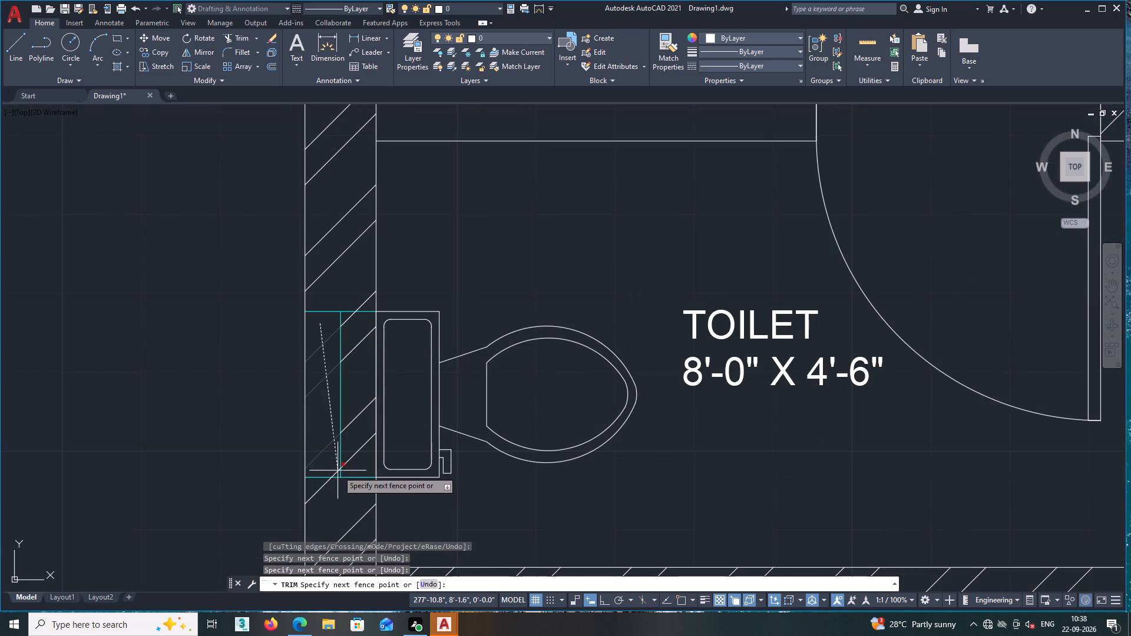
pyautogui.click(338, 472)
pyautogui.click(353, 467)
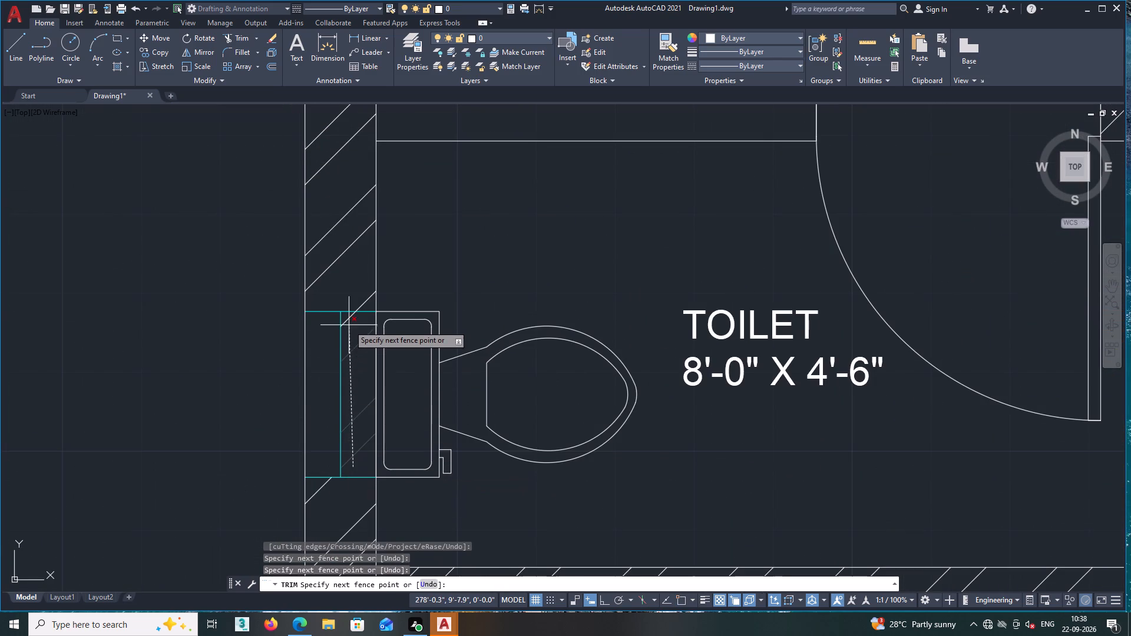
pyautogui.click(347, 317)
# Trim the hatch lines out of both halves of the window in BEDROOM -3's bottom exterior wall.
pyautogui.scroll(-1, 346, 346)
pyautogui.moveTo(343, 372); pyautogui.dragTo(340, 353, button='middle')
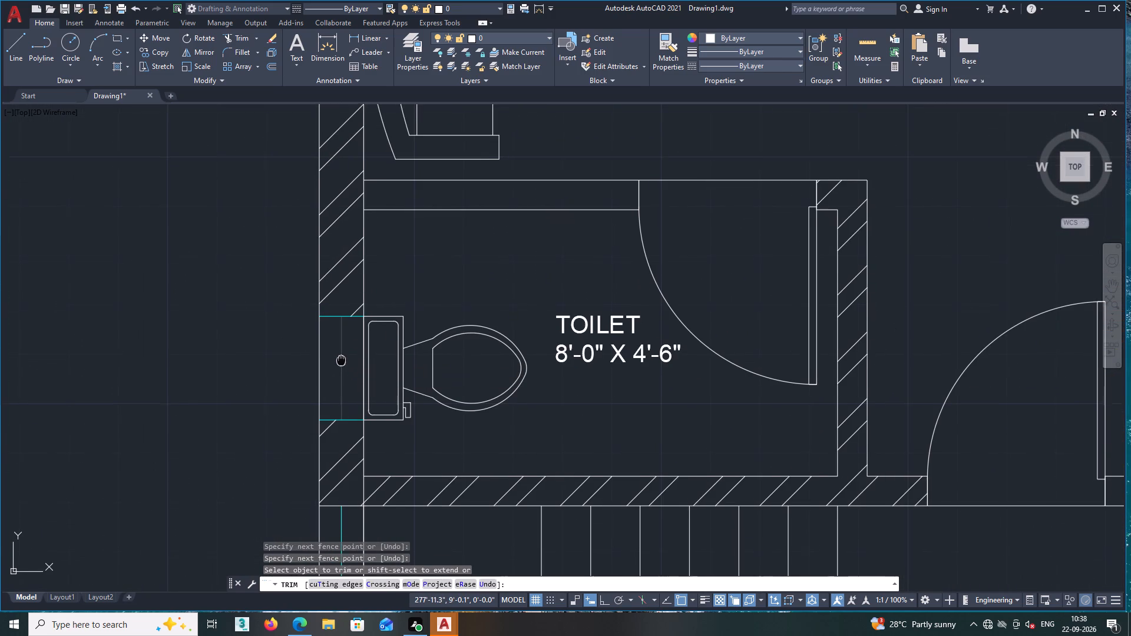
pyautogui.moveTo(340, 353); pyautogui.dragTo(338, 332, button='middle')
pyautogui.moveTo(271, 429); pyautogui.dragTo(269, 306, button='middle')
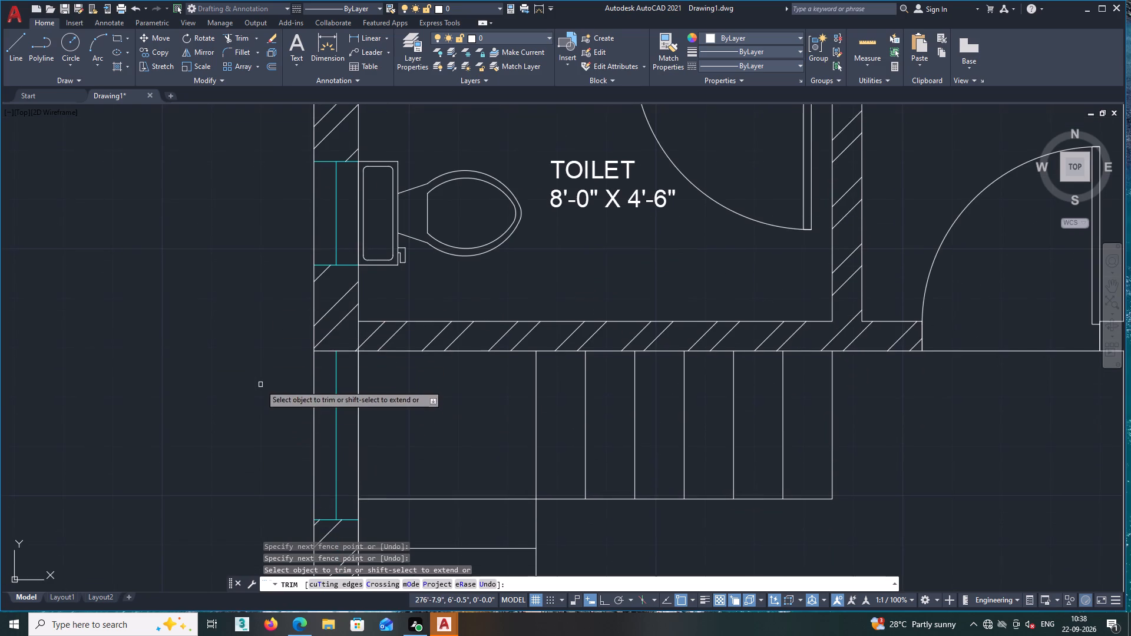
pyautogui.moveTo(262, 381); pyautogui.dragTo(273, 310, button='middle')
pyautogui.moveTo(275, 407); pyautogui.dragTo(284, 327, button='middle')
pyautogui.scroll(-3, 274, 426)
pyautogui.moveTo(262, 443); pyautogui.dragTo(282, 400, button='middle')
pyautogui.scroll(4, 571, 448)
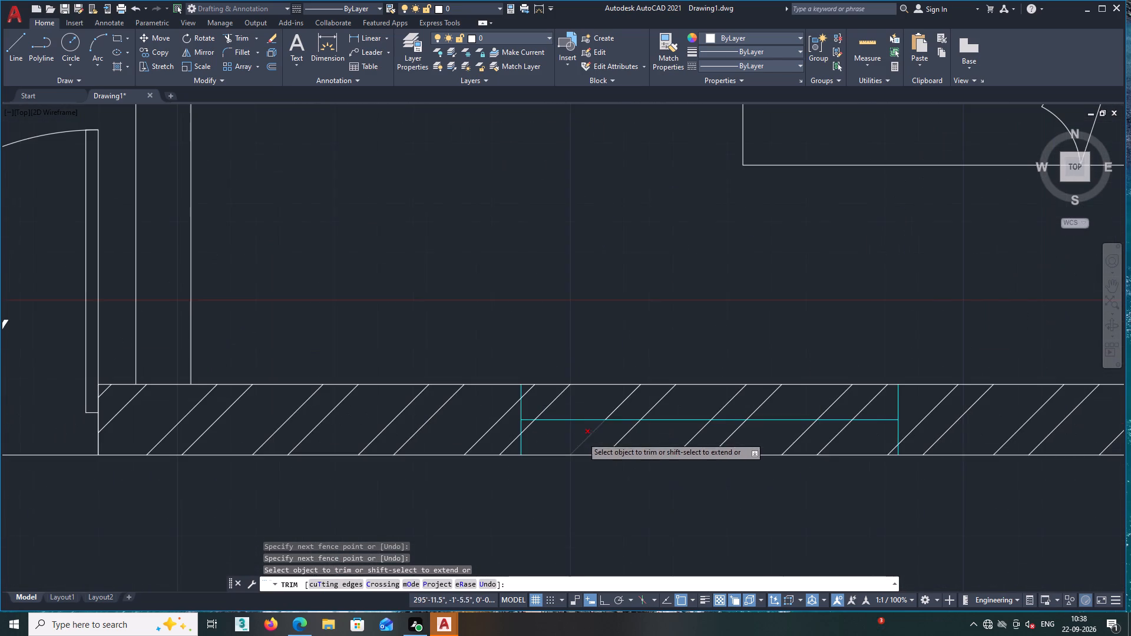
pyautogui.click(890, 450)
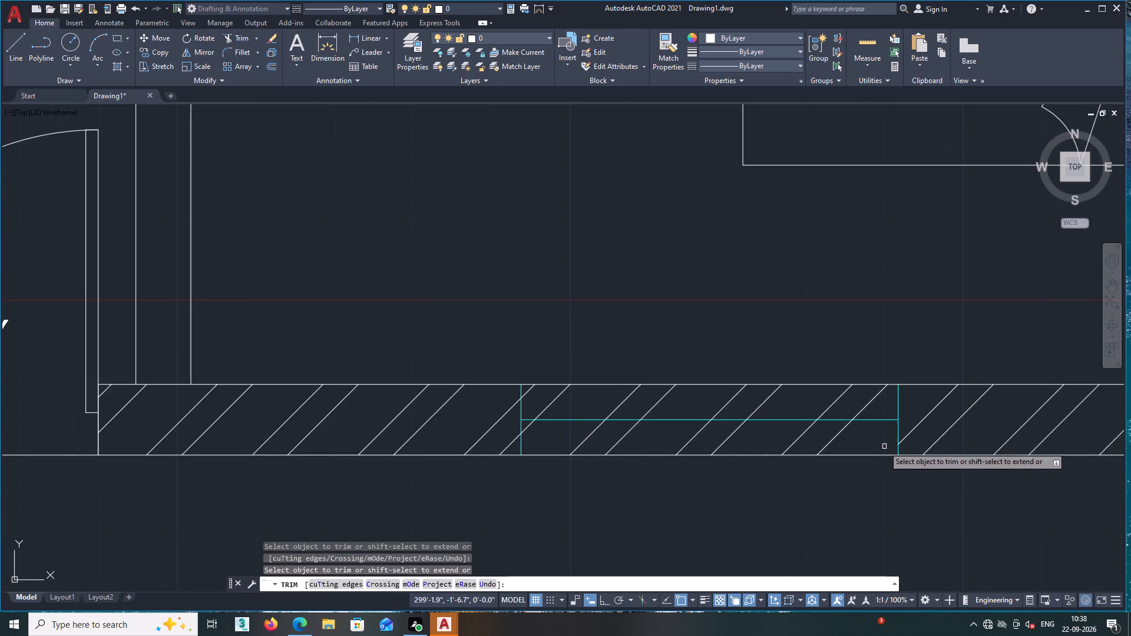
pyautogui.click(882, 443)
pyautogui.click(524, 428)
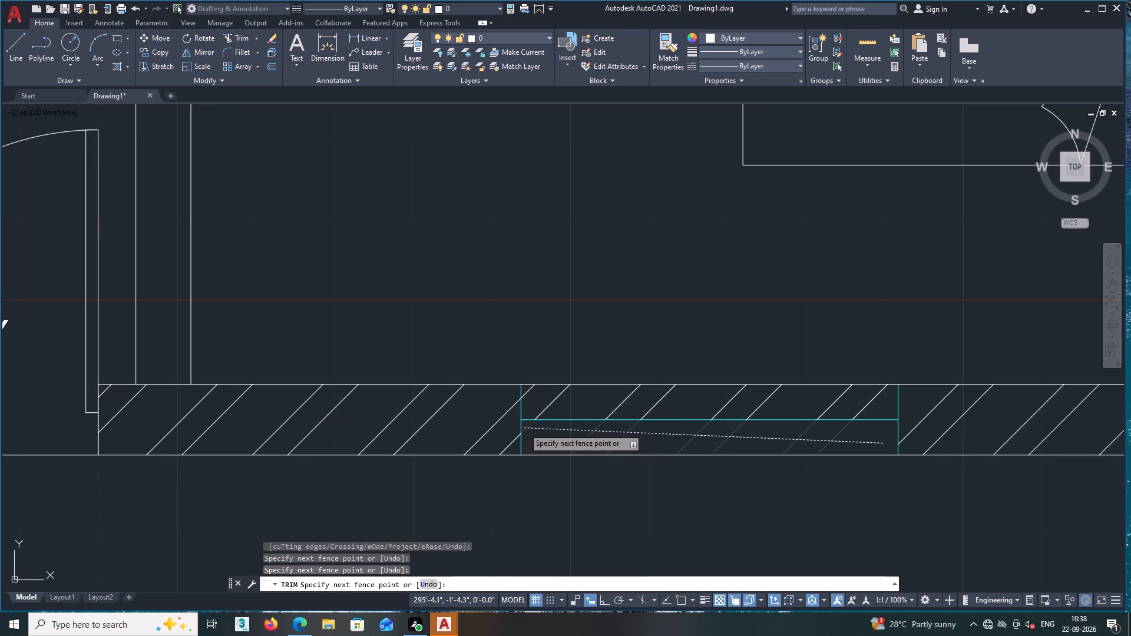
pyautogui.click(524, 392)
pyautogui.click(527, 393)
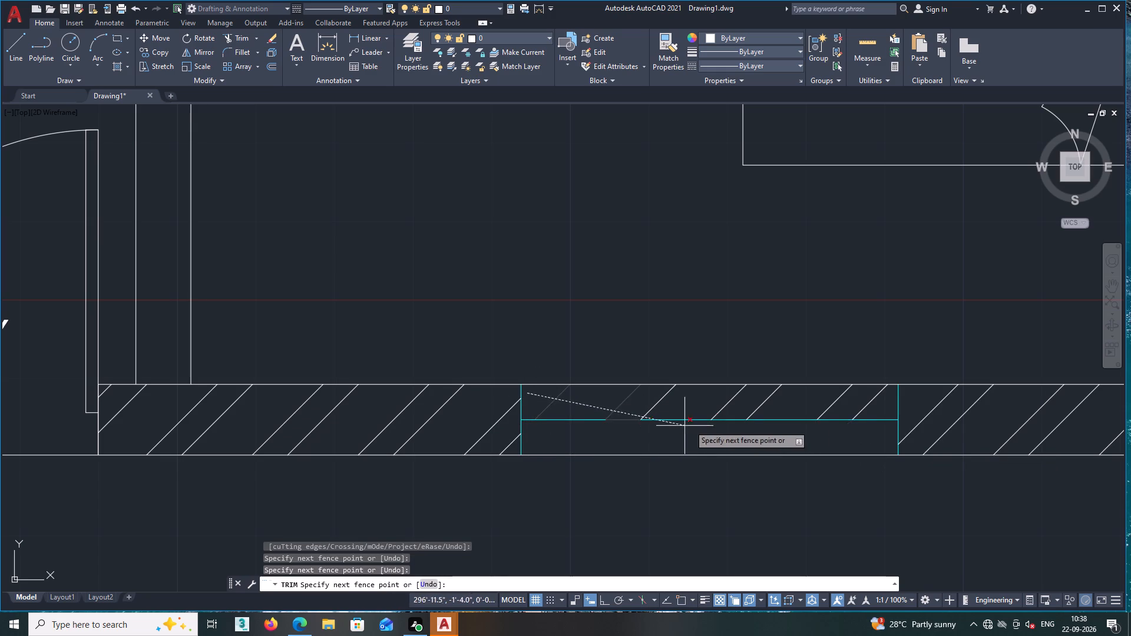
pyautogui.click(877, 406)
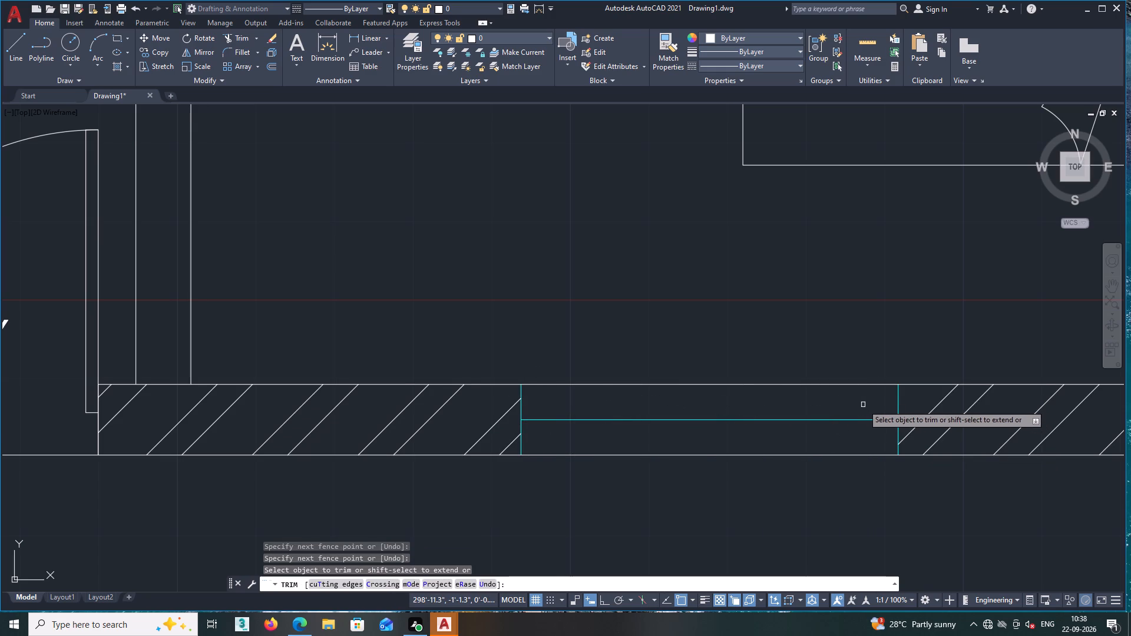
# Trim the hatch lines out of both halves of the dining area's window in the exterior wall.
pyautogui.scroll(-1, 843, 398)
pyautogui.moveTo(843, 398); pyautogui.dragTo(581, 410, button='middle')
pyautogui.moveTo(645, 465); pyautogui.dragTo(485, 477, button='middle')
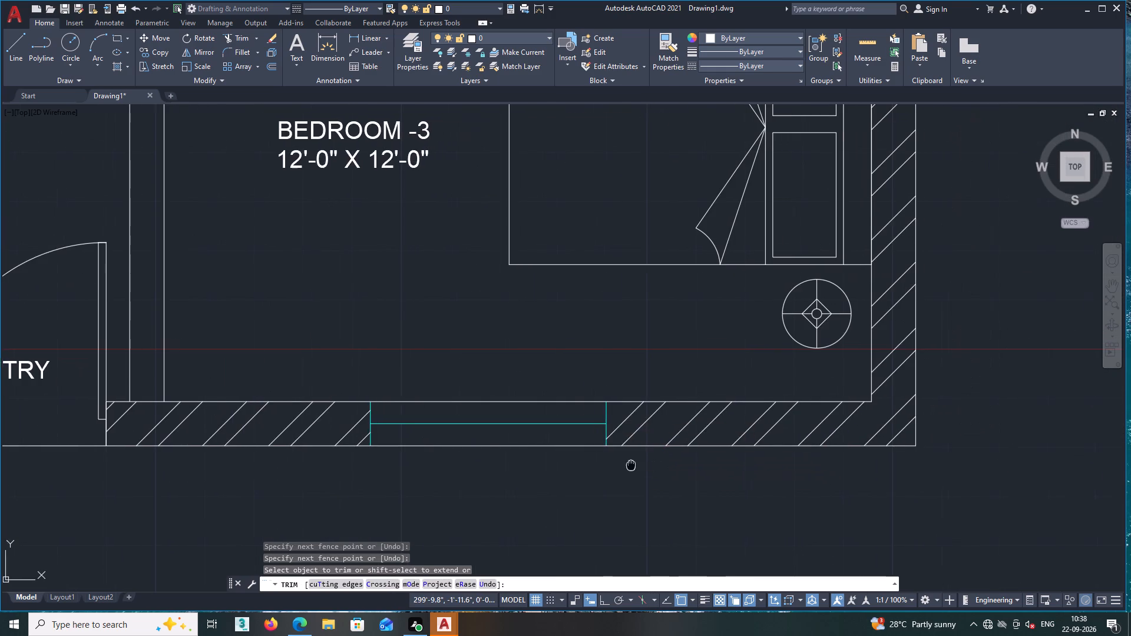
pyautogui.moveTo(485, 477); pyautogui.dragTo(470, 478, button='middle')
pyautogui.scroll(-1, 792, 360)
pyautogui.moveTo(792, 355); pyautogui.dragTo(799, 524, button='middle')
pyautogui.scroll(-1, 792, 355)
pyautogui.moveTo(842, 356); pyautogui.dragTo(808, 480, button='middle')
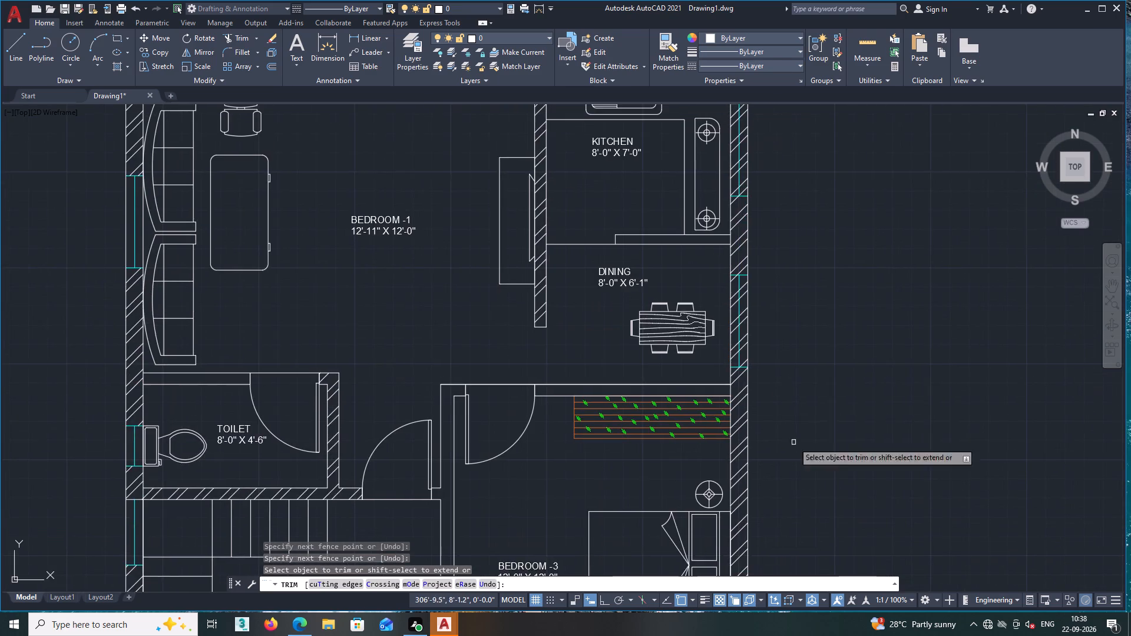
pyautogui.scroll(2, 760, 350)
pyautogui.moveTo(755, 345); pyautogui.dragTo(722, 402, button='middle')
pyautogui.scroll(2, 680, 462)
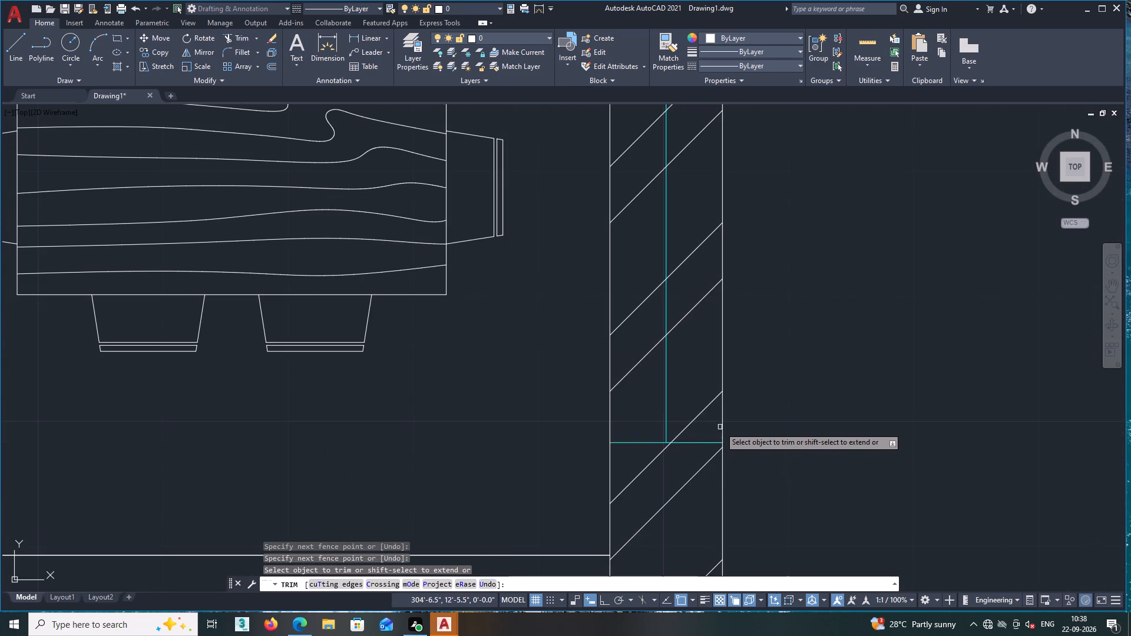
pyautogui.click(706, 424)
pyautogui.scroll(-2, 696, 216)
pyautogui.moveTo(695, 214); pyautogui.dragTo(664, 520, button='middle')
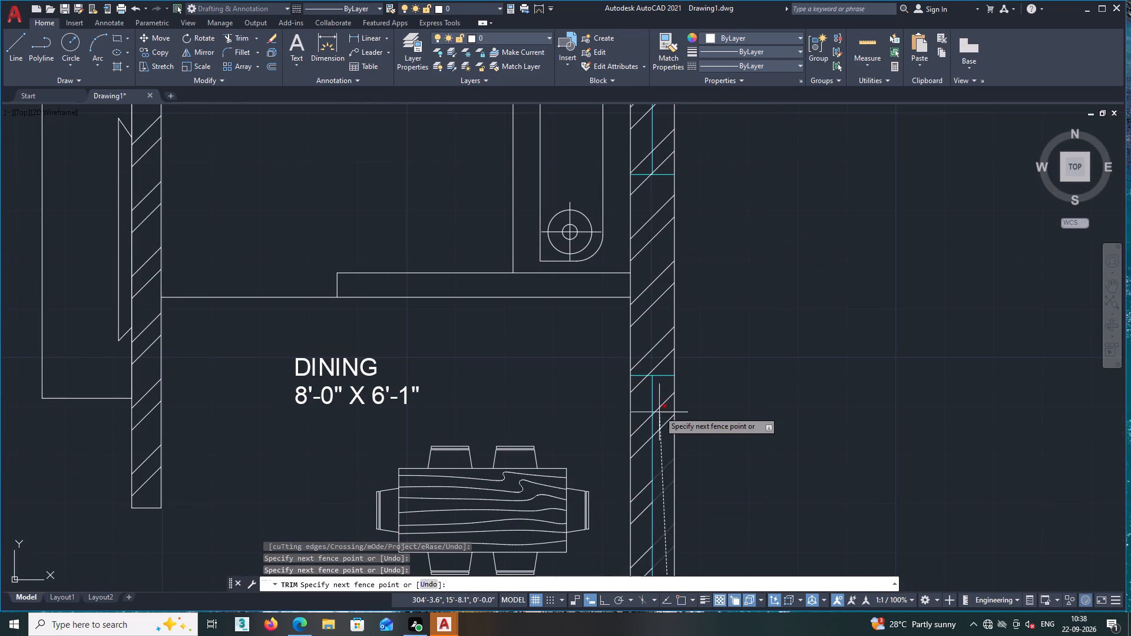
pyautogui.click(665, 391)
pyautogui.click(639, 382)
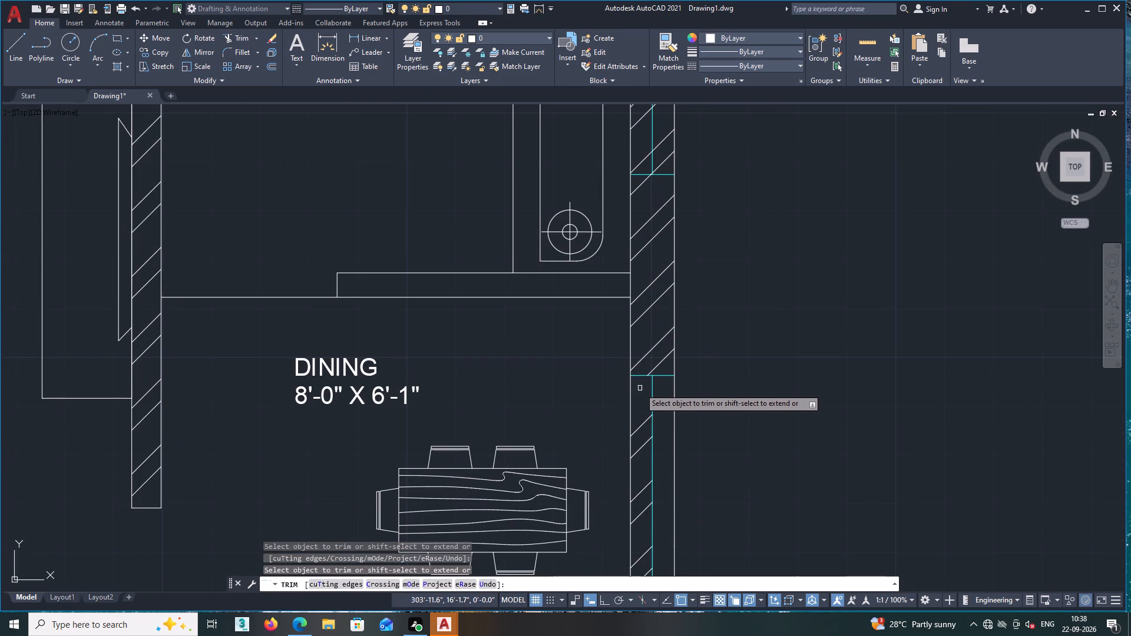
pyautogui.click(640, 388)
pyautogui.moveTo(637, 450); pyautogui.dragTo(650, 385, button='middle')
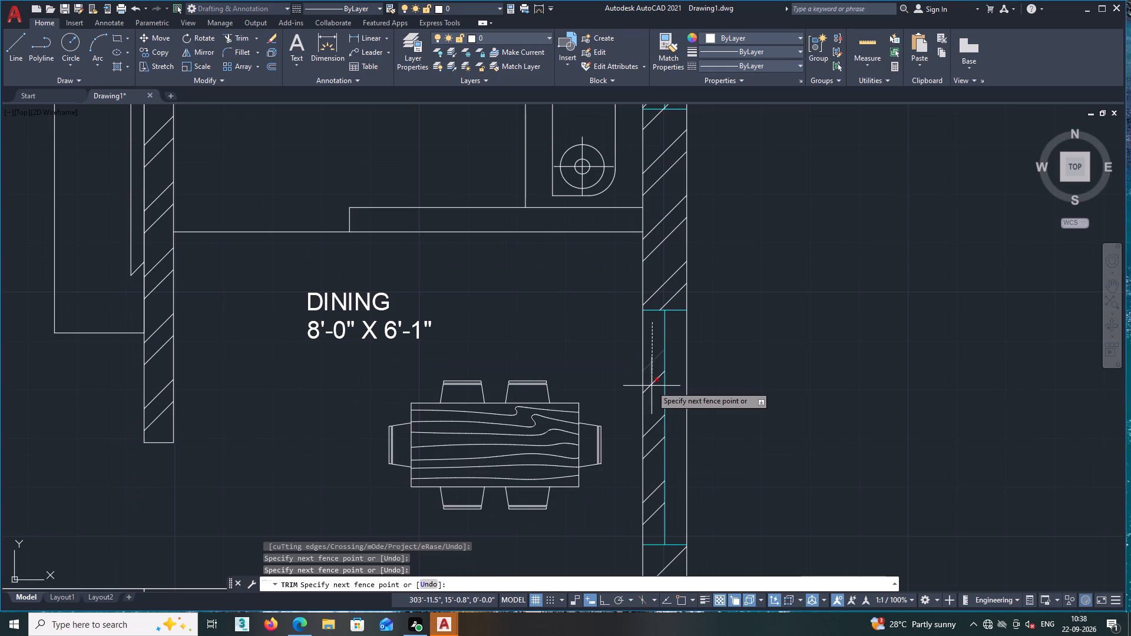
pyautogui.click(655, 528)
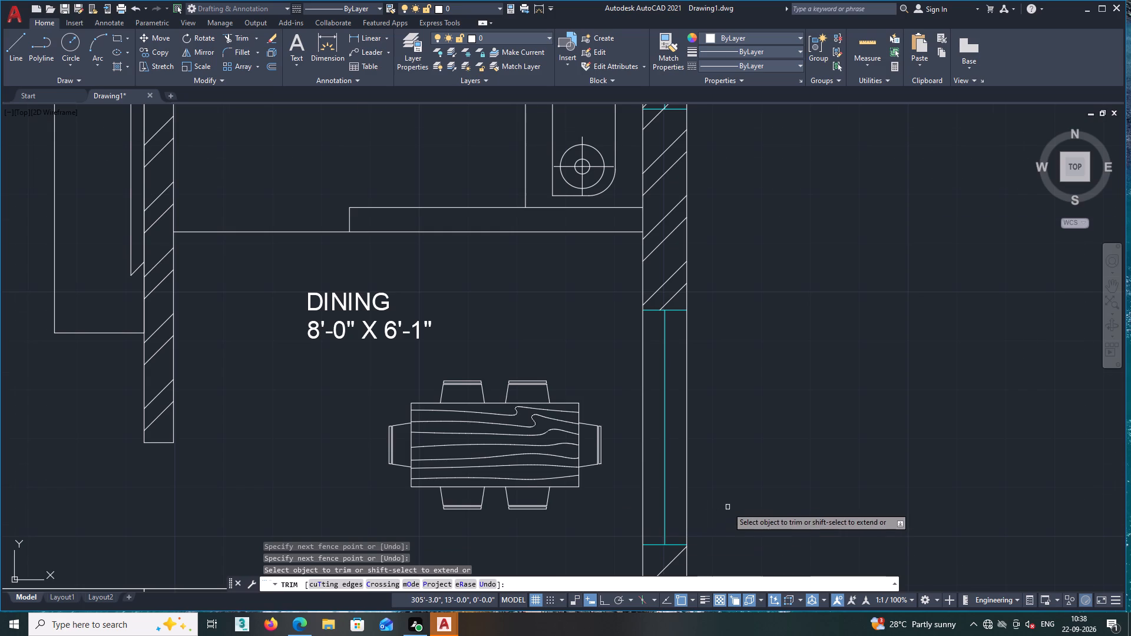
# Trim the hatch lines out of both halves of the kitchen window in the exterior wall.
pyautogui.scroll(-3, 727, 507)
pyautogui.moveTo(726, 499); pyautogui.dragTo(674, 466, button='middle')
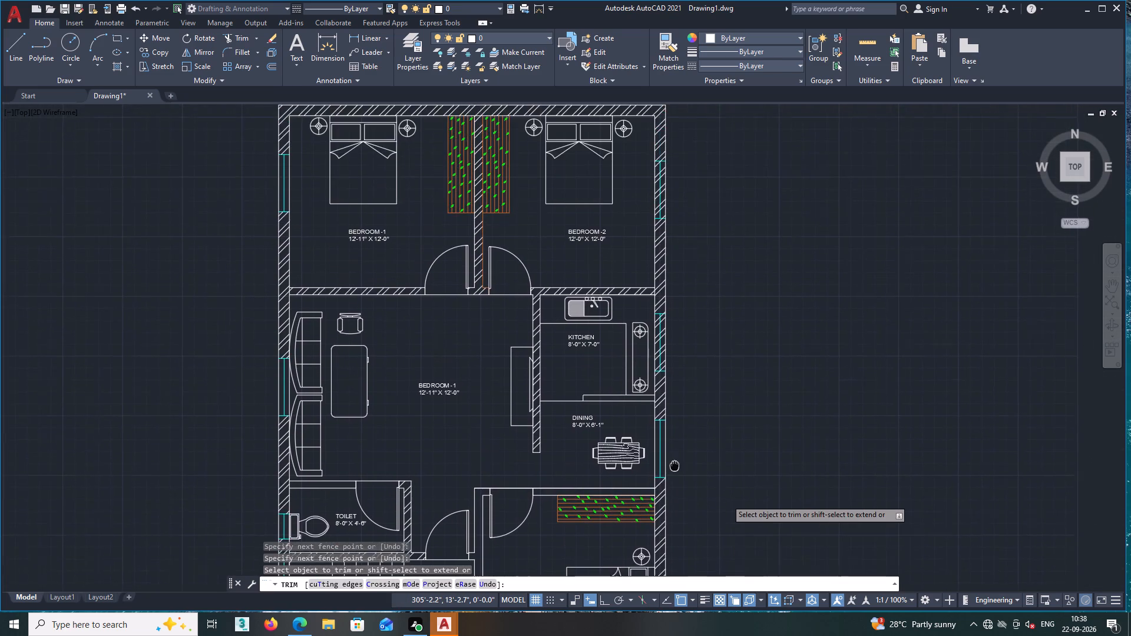
pyautogui.moveTo(674, 466); pyautogui.dragTo(674, 538, button='middle')
pyautogui.scroll(3, 652, 424)
pyautogui.scroll(2, 698, 497)
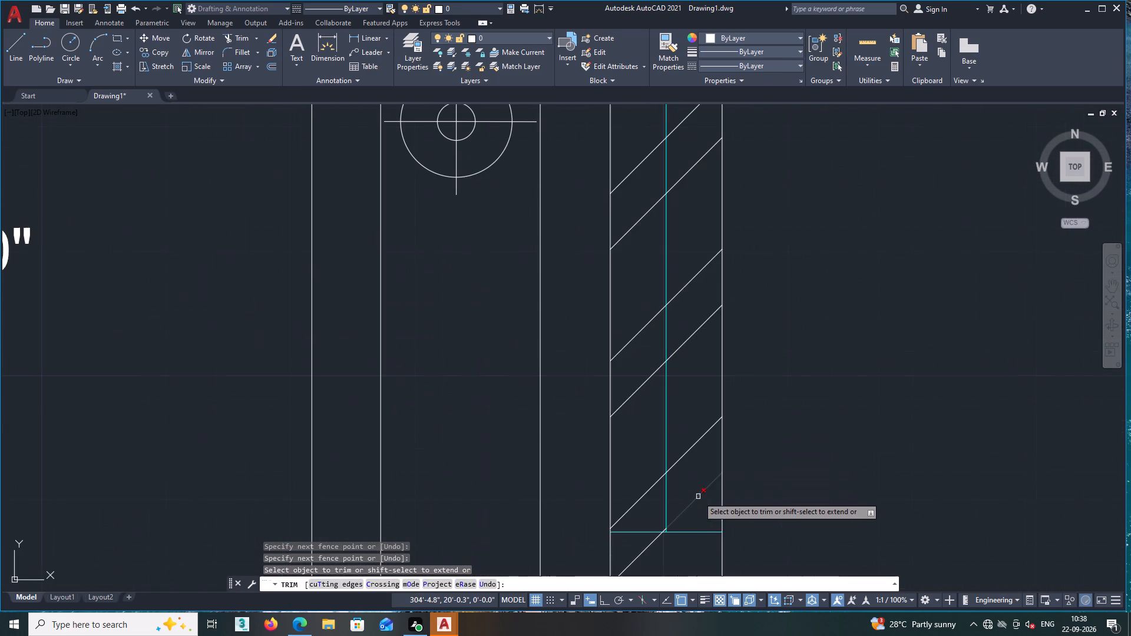
pyautogui.click(699, 512)
pyautogui.scroll(-2, 679, 235)
pyautogui.moveTo(679, 235); pyautogui.dragTo(688, 418, button='middle')
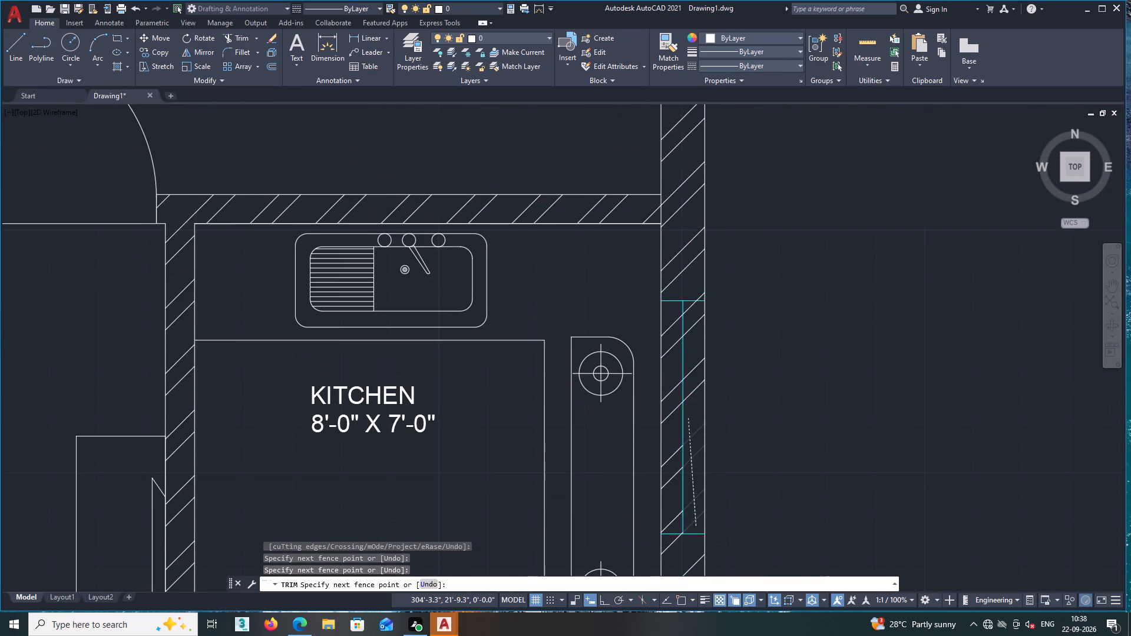
pyautogui.scroll(2, 692, 306)
pyautogui.click(690, 303)
pyautogui.click(641, 316)
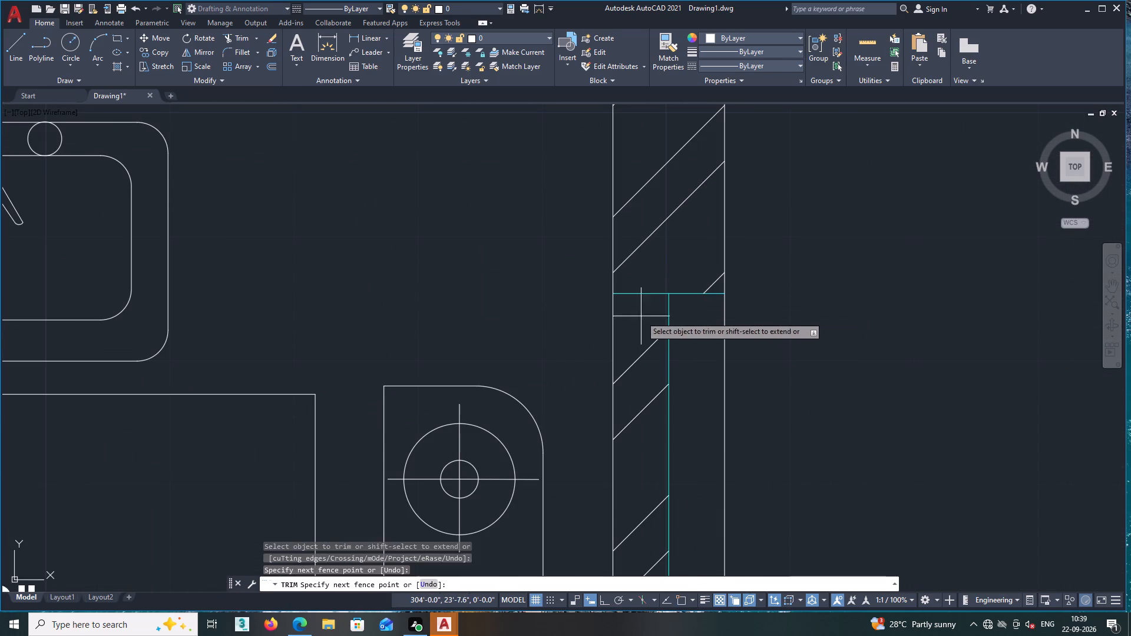
pyautogui.scroll(-2, 638, 422)
pyautogui.moveTo(636, 426); pyautogui.dragTo(643, 308, button='middle')
pyautogui.scroll(2, 643, 478)
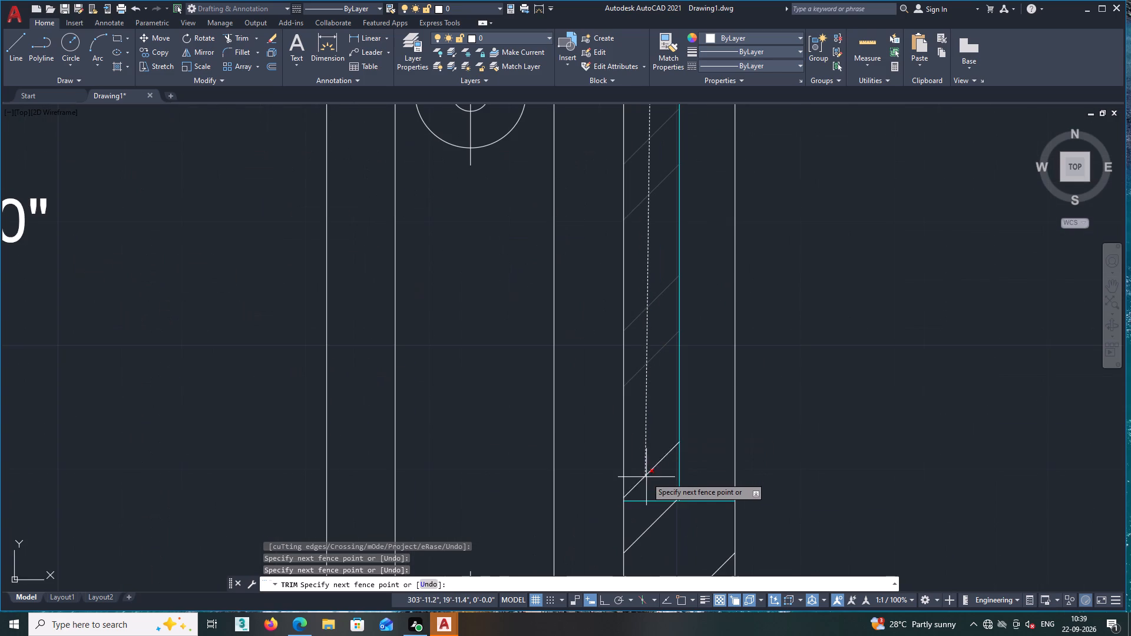
pyautogui.scroll(3, 669, 493)
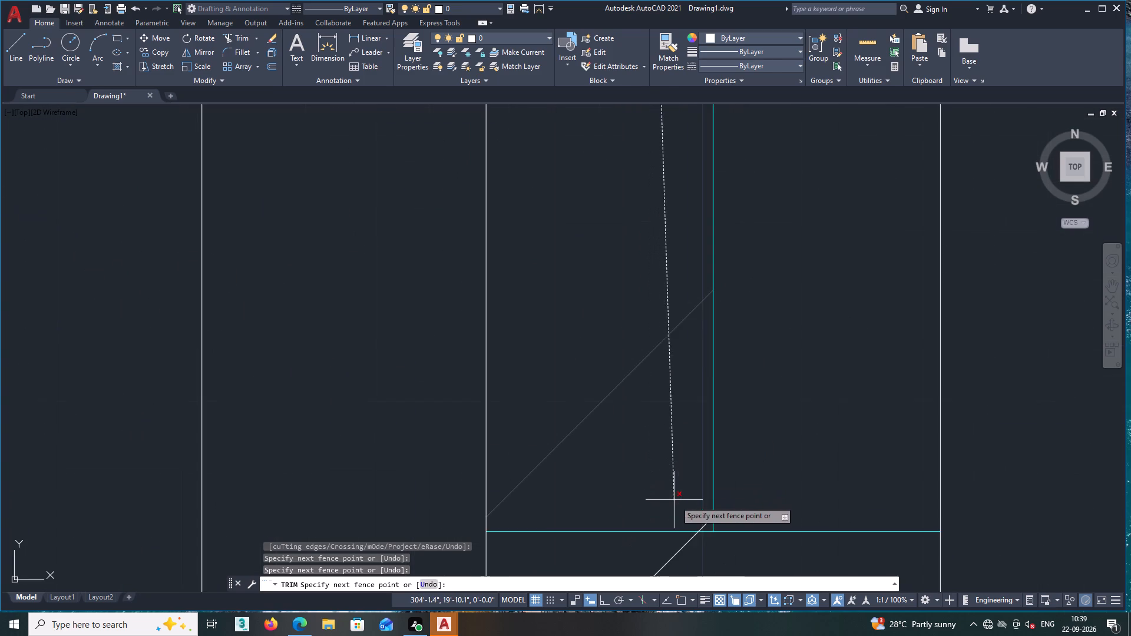
pyautogui.click(707, 526)
# Trim the hatch lines out of both halves of BEDROOM -2's window in the exterior wall.
pyautogui.scroll(-4, 695, 501)
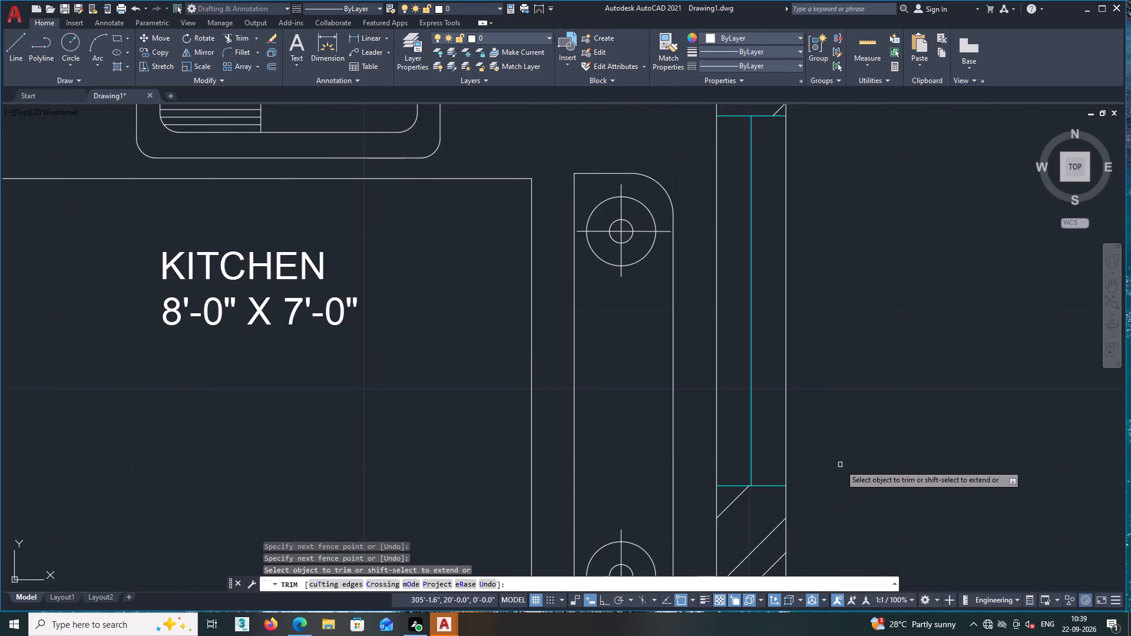
pyautogui.scroll(-1, 841, 463)
pyautogui.moveTo(856, 408); pyautogui.dragTo(690, 365, button='middle')
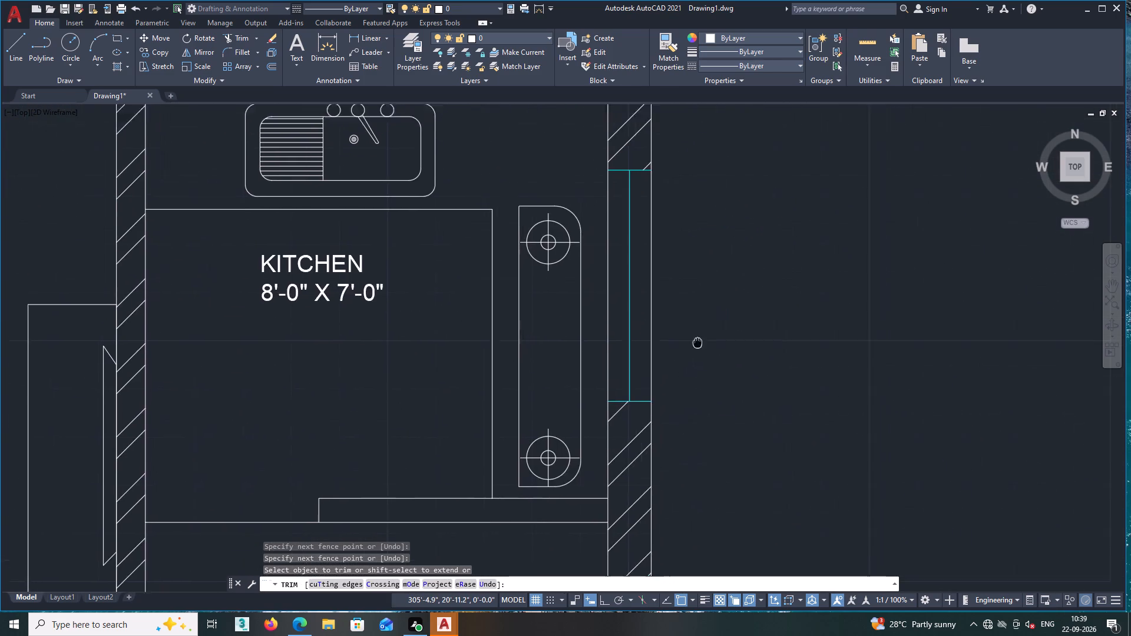
pyautogui.moveTo(690, 365); pyautogui.dragTo(669, 598, button='middle')
pyautogui.scroll(-1, 700, 380)
pyautogui.moveTo(696, 368); pyautogui.dragTo(683, 458, button='middle')
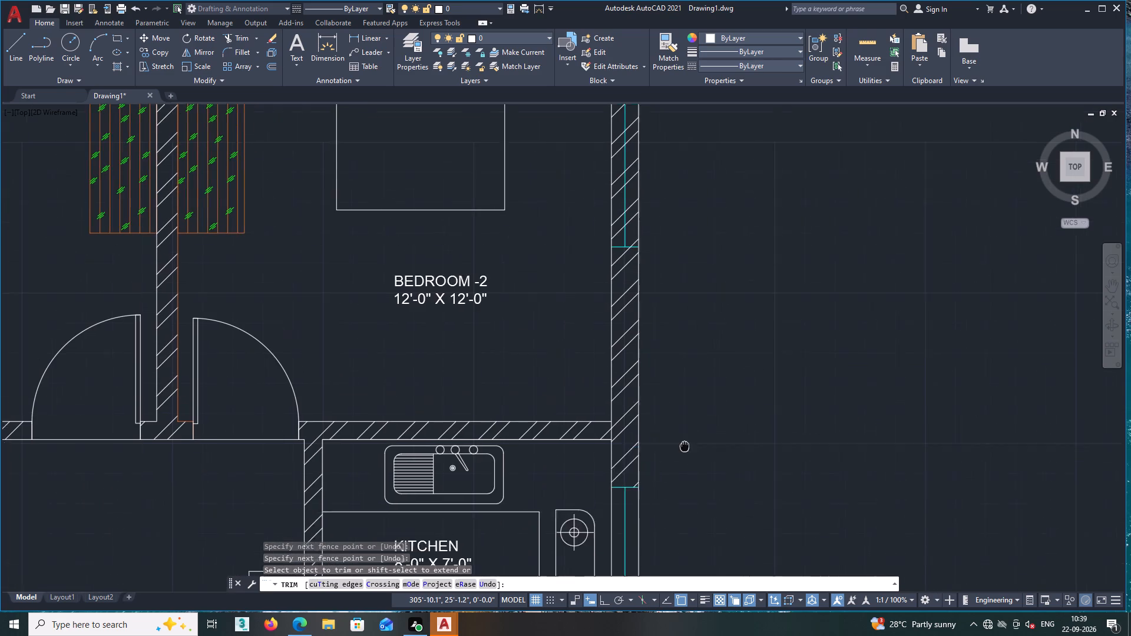
pyautogui.moveTo(683, 458); pyautogui.dragTo(681, 471, button='middle')
pyautogui.scroll(-2, 681, 359)
pyautogui.moveTo(674, 348); pyautogui.dragTo(673, 422, button='middle')
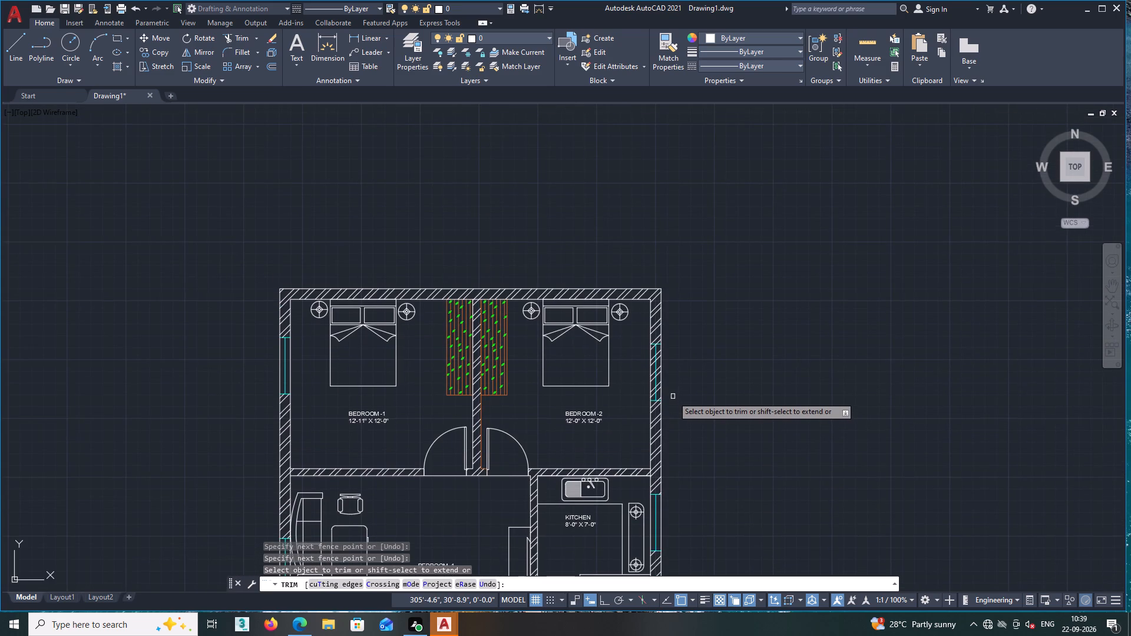
pyautogui.scroll(4, 673, 396)
pyautogui.click(624, 418)
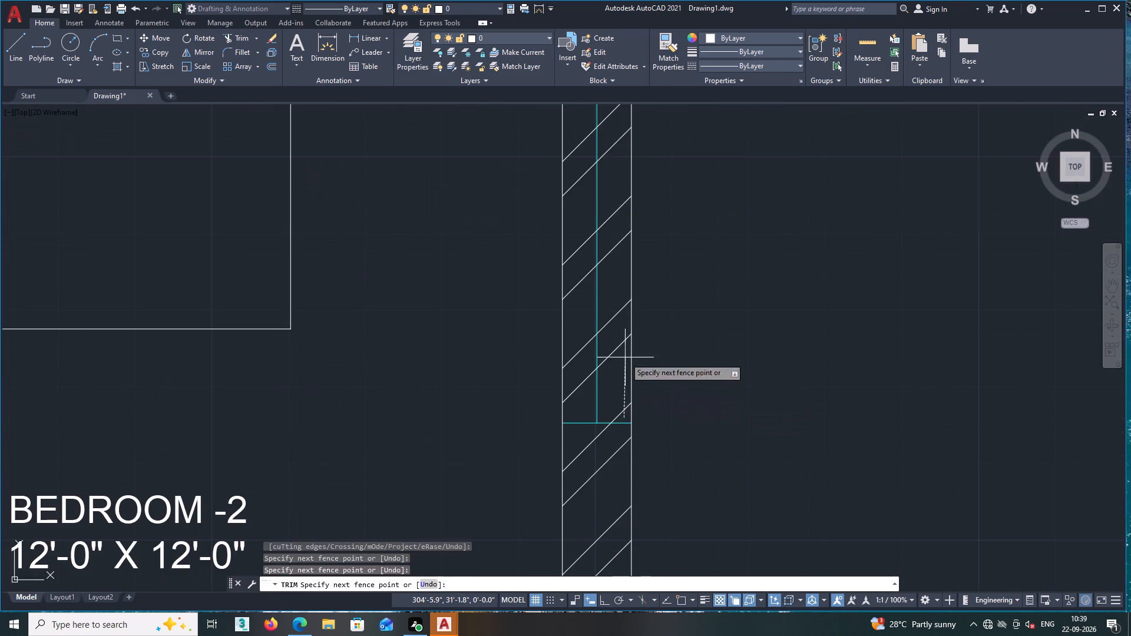
pyautogui.moveTo(606, 228); pyautogui.dragTo(607, 521, button='middle')
pyautogui.click(616, 360)
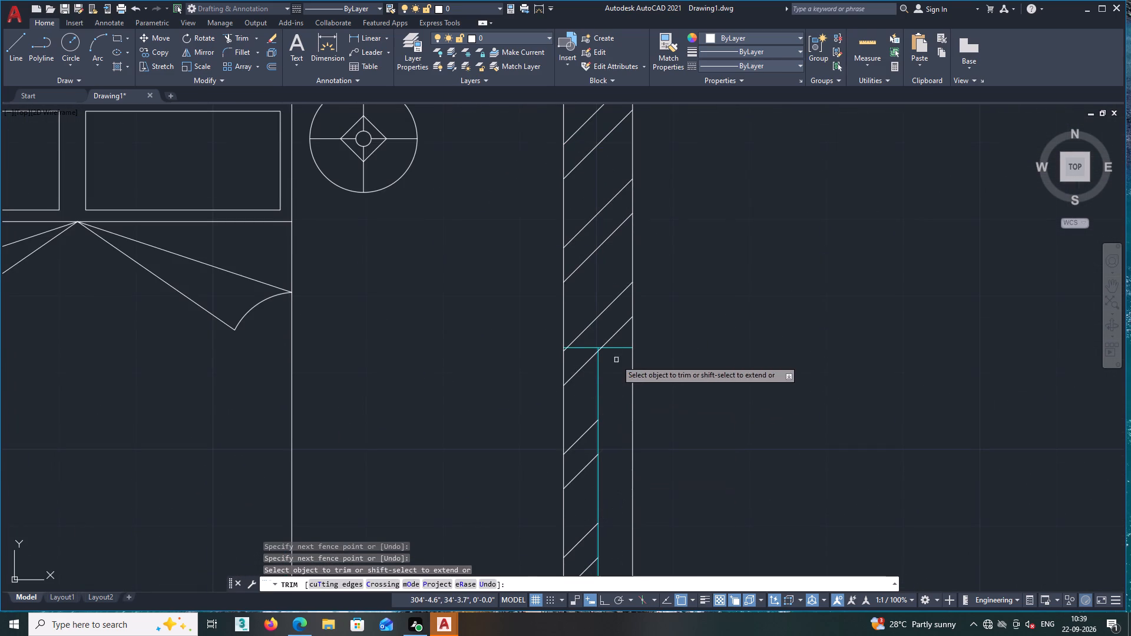
pyautogui.click(584, 353)
pyautogui.moveTo(580, 471); pyautogui.dragTo(589, 300, button='middle')
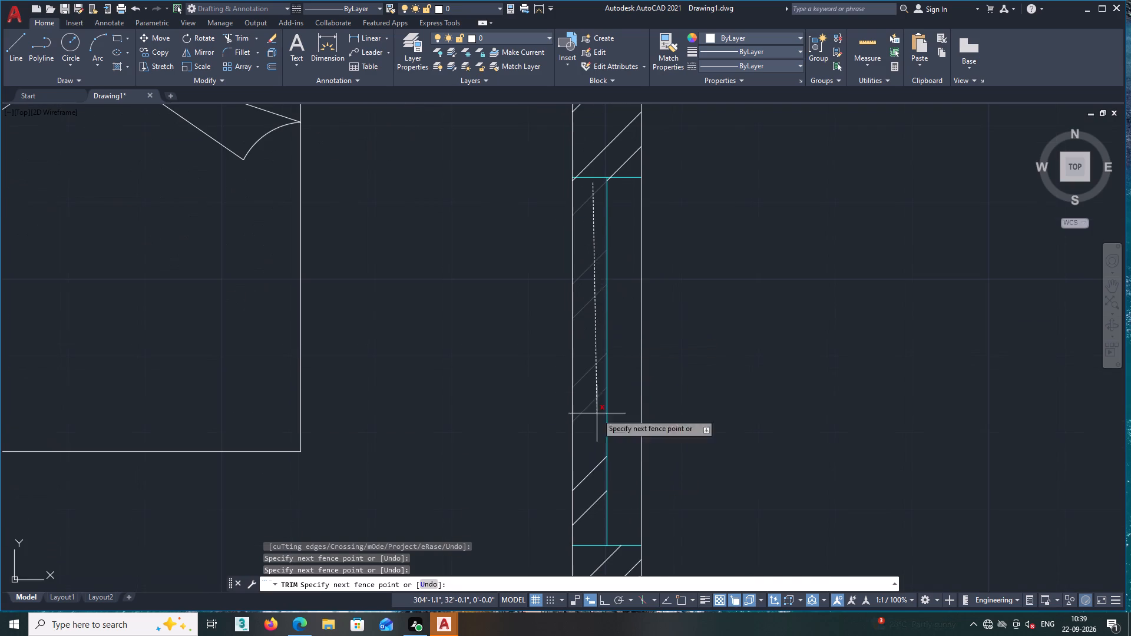
pyautogui.click(592, 529)
# Trim the leftover hatch line ends just below the upper edge of BEDROOM -2's window.
pyautogui.moveTo(591, 442); pyautogui.dragTo(587, 493, button='middle')
pyautogui.scroll(3, 587, 290)
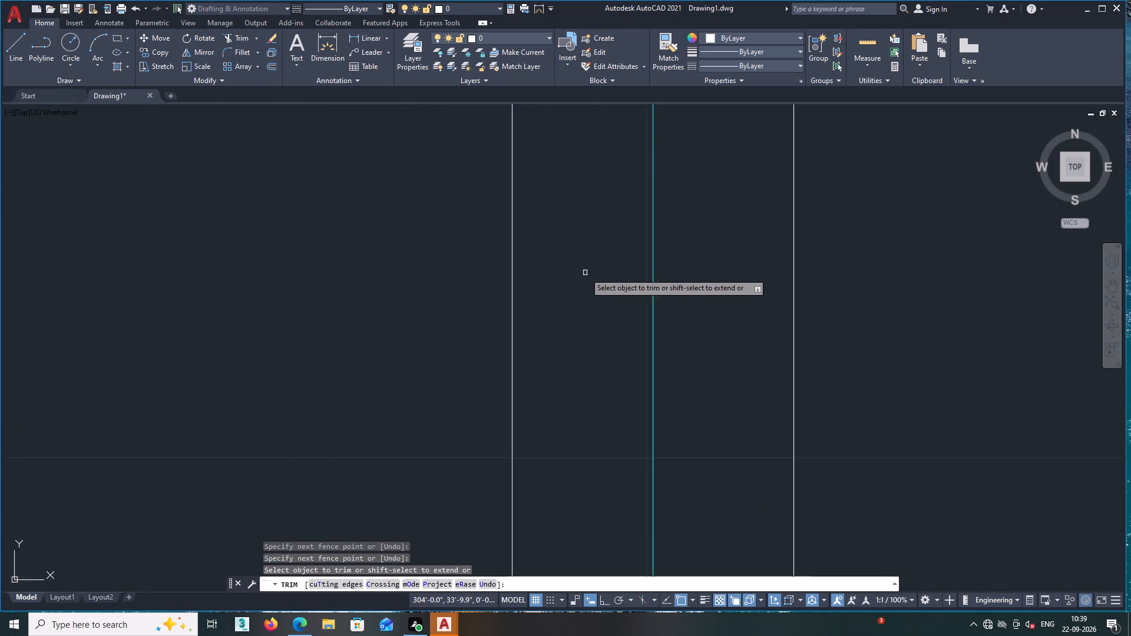
pyautogui.moveTo(585, 273); pyautogui.dragTo(593, 551, button='middle')
pyautogui.click(668, 329)
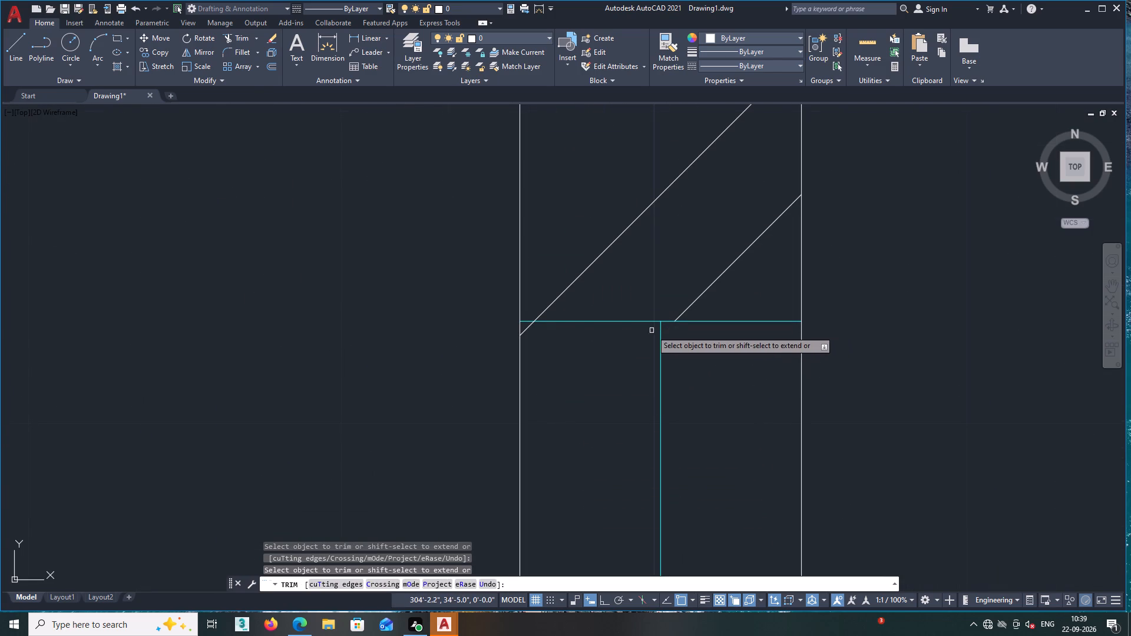
pyautogui.click(528, 329)
# Check the windows around the whole floor plan for leftover hatch lines and end the Trim command.
pyautogui.scroll(-2, 529, 355)
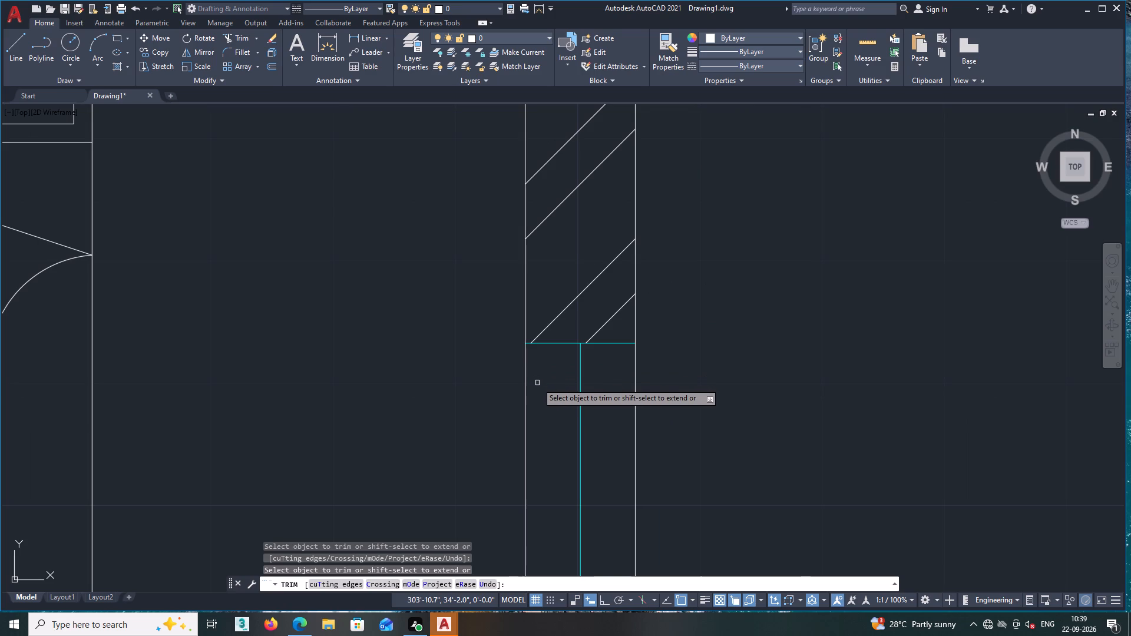
pyautogui.scroll(-3, 537, 383)
pyautogui.moveTo(697, 396); pyautogui.dragTo(745, 314, button='middle')
pyautogui.scroll(-1, 741, 333)
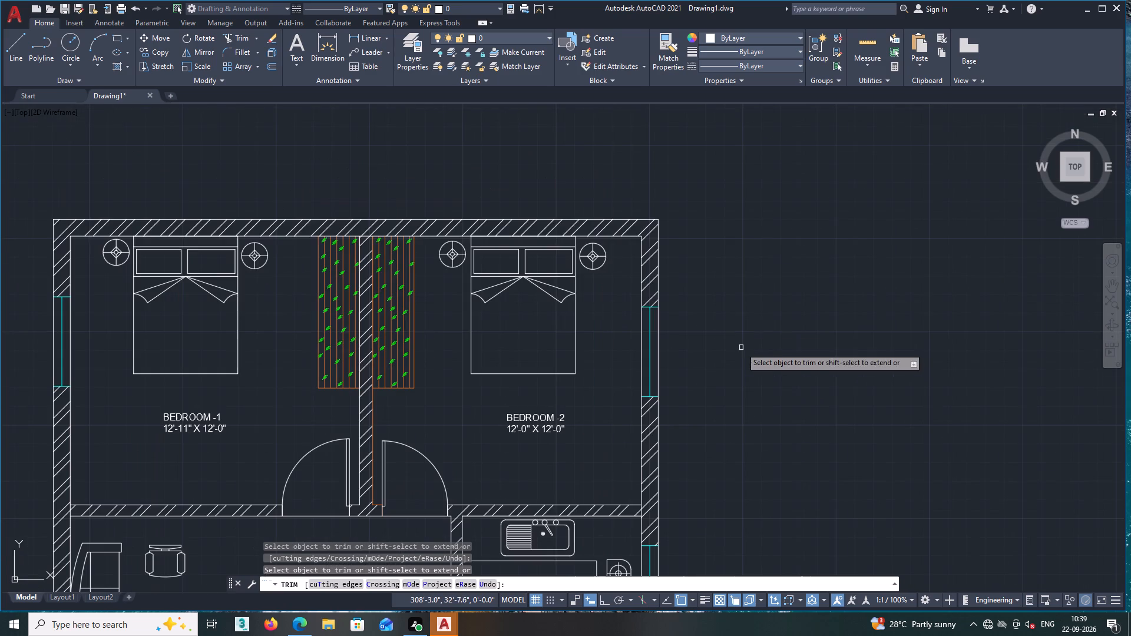
pyautogui.moveTo(742, 362); pyautogui.dragTo(783, 297, button='middle')
pyautogui.scroll(-1, 742, 362)
pyautogui.moveTo(760, 379); pyautogui.dragTo(762, 292, button='middle')
pyautogui.moveTo(760, 390); pyautogui.dragTo(785, 286, button='middle')
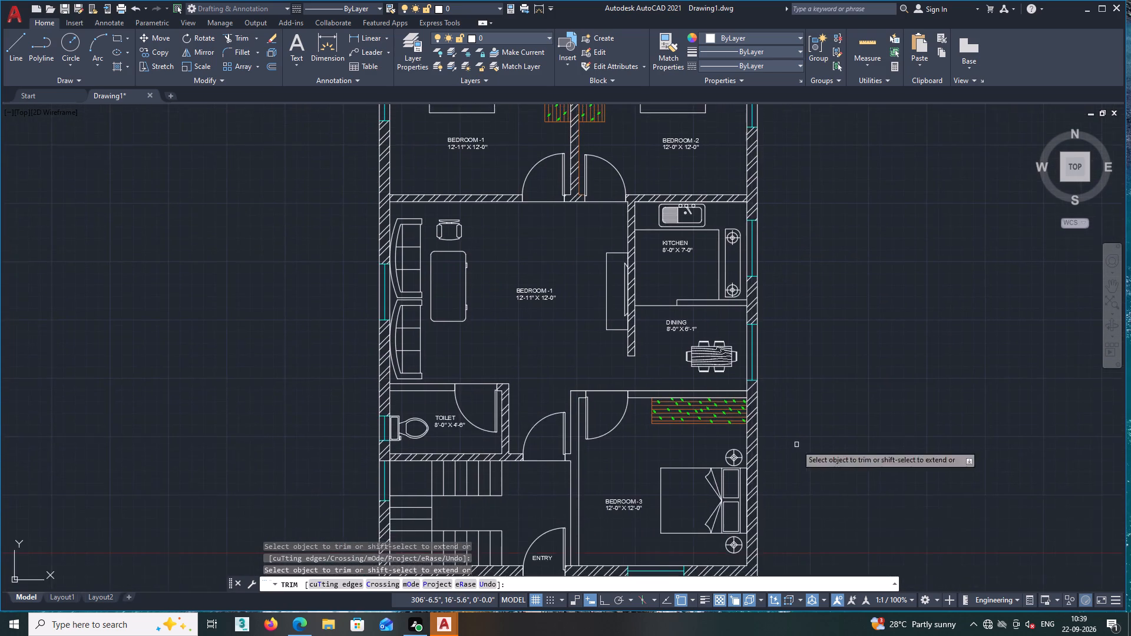
pyautogui.moveTo(800, 450); pyautogui.dragTo(817, 342, button='middle')
pyautogui.moveTo(816, 417); pyautogui.dragTo(828, 386, button='middle')
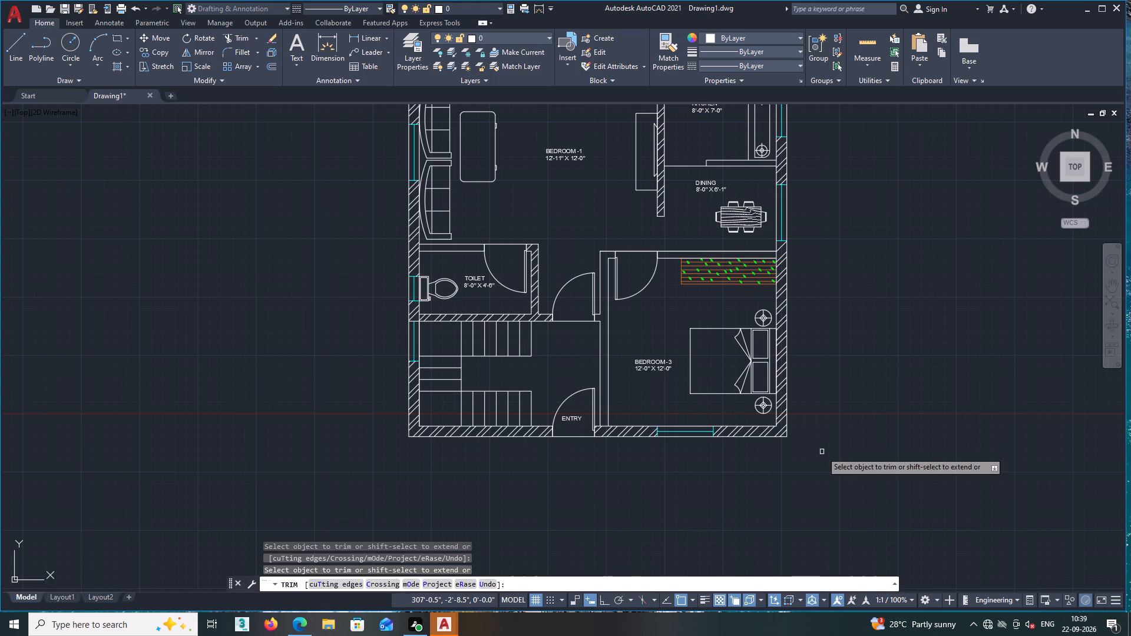
pyautogui.press('space')
# Set the colour of the two hatch lines beside BEDROOM -3's bottom window, on the entry side, to pink 247,171,174.
pyautogui.moveTo(816, 421); pyautogui.dragTo(841, 471, button='middle')
pyautogui.scroll(3, 702, 509)
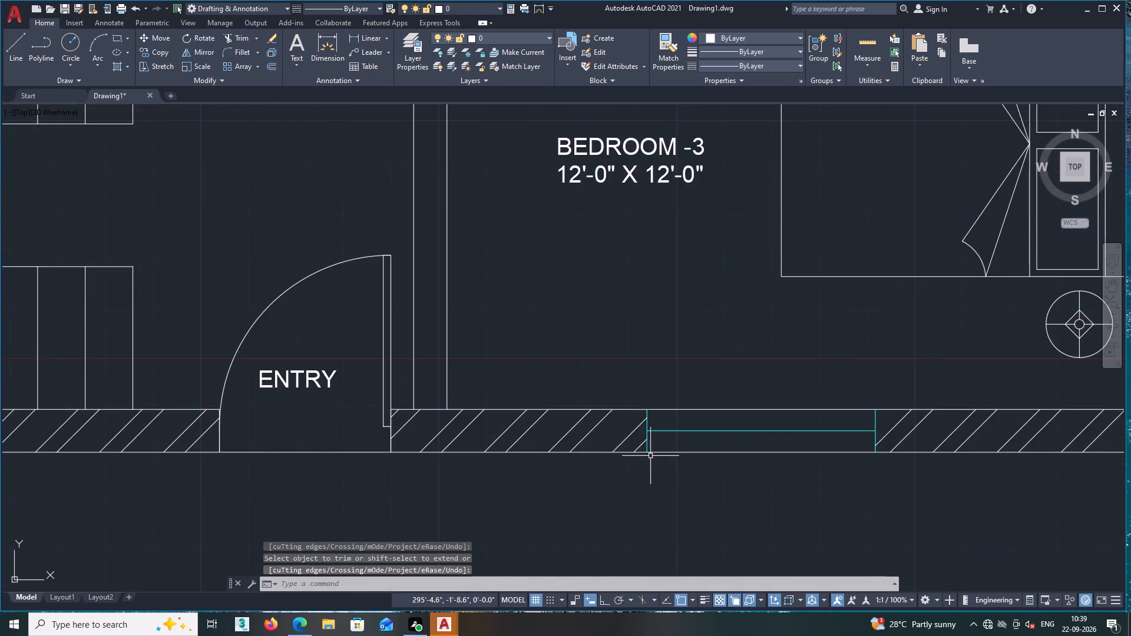
pyautogui.scroll(3, 641, 445)
pyautogui.click(652, 456)
pyautogui.click(591, 376)
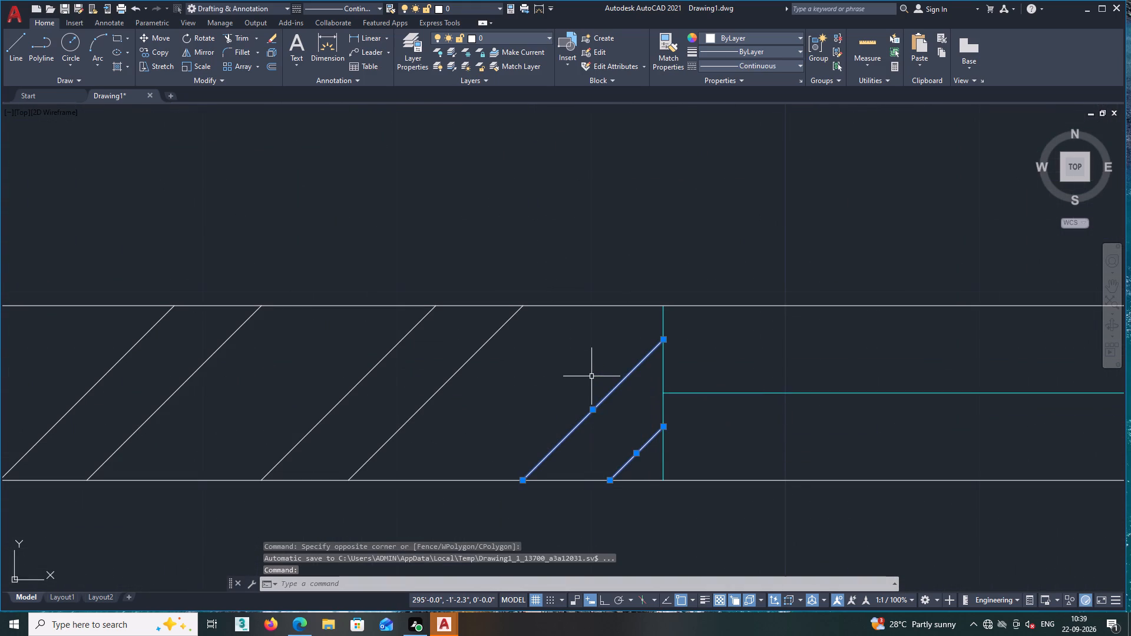
pyautogui.click(714, 35)
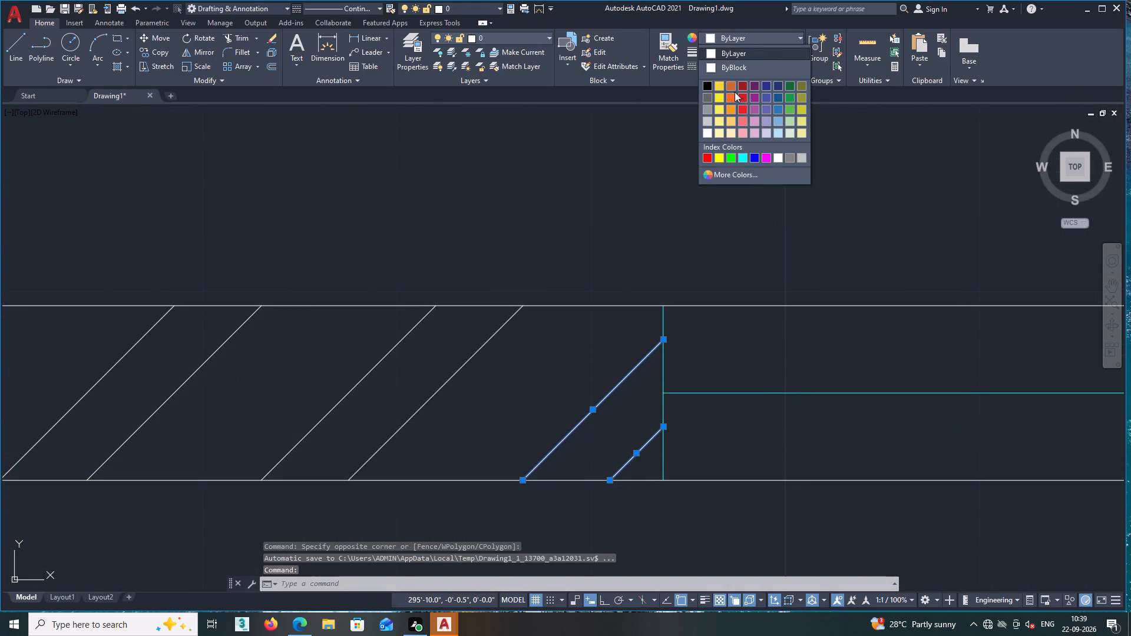
pyautogui.click(741, 134)
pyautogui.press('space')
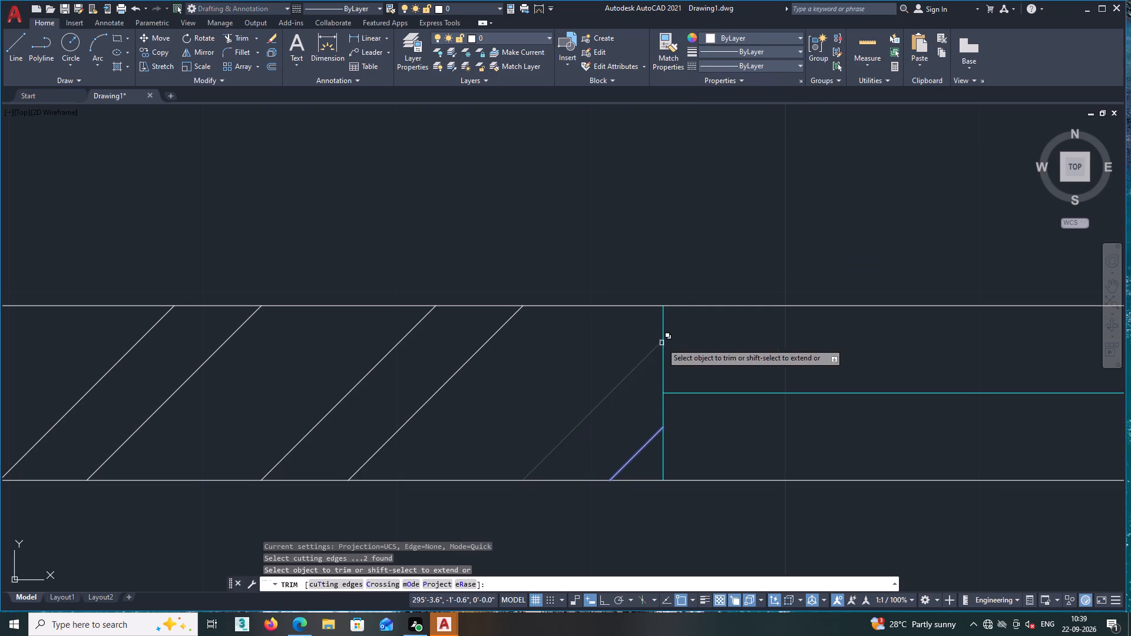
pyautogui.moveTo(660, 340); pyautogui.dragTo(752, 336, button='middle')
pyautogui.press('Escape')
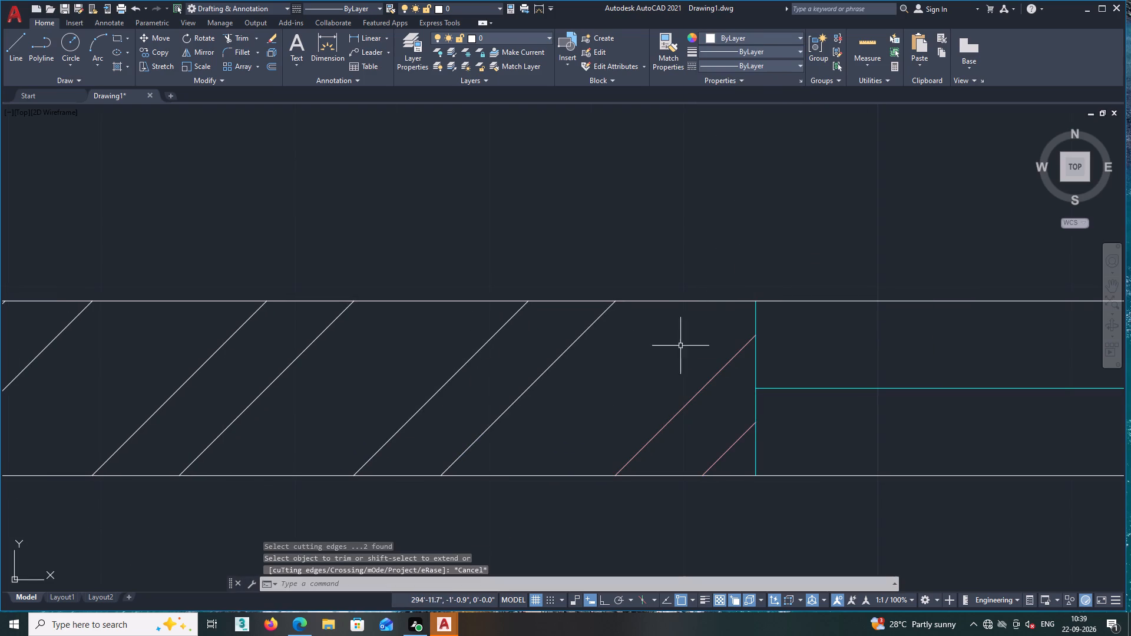
# Match the pink hatch line's properties onto the wall hatch lines between BEDROOM -3's bottom window and the entry door.
pyautogui.click(663, 42)
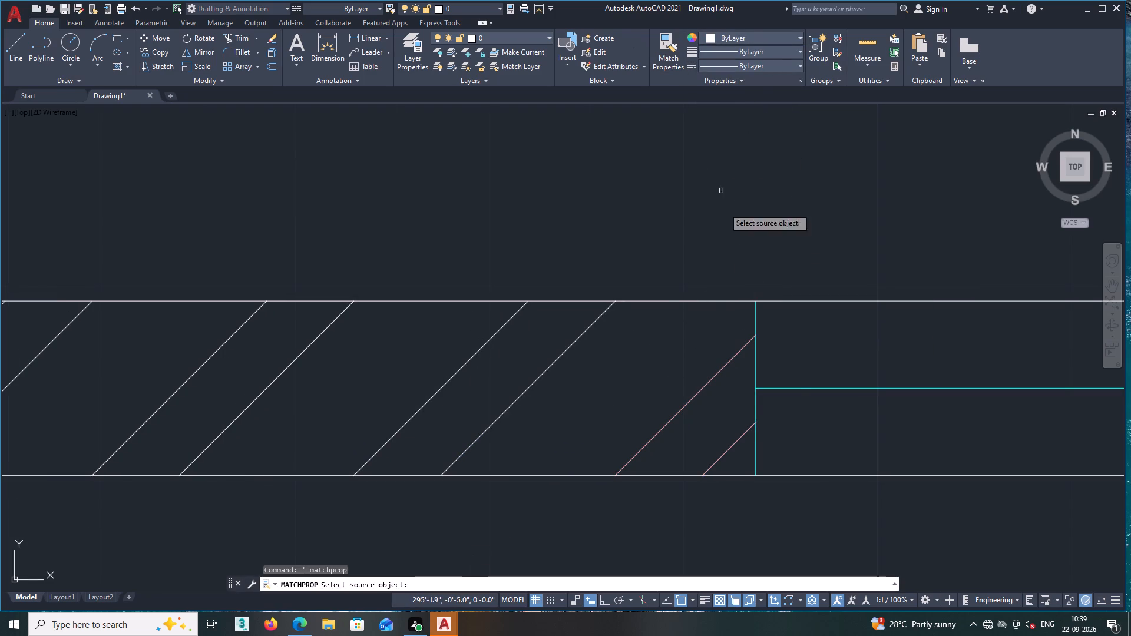
pyautogui.click(719, 370)
pyautogui.moveTo(534, 363); pyautogui.dragTo(842, 352, button='middle')
pyautogui.scroll(-2, 842, 352)
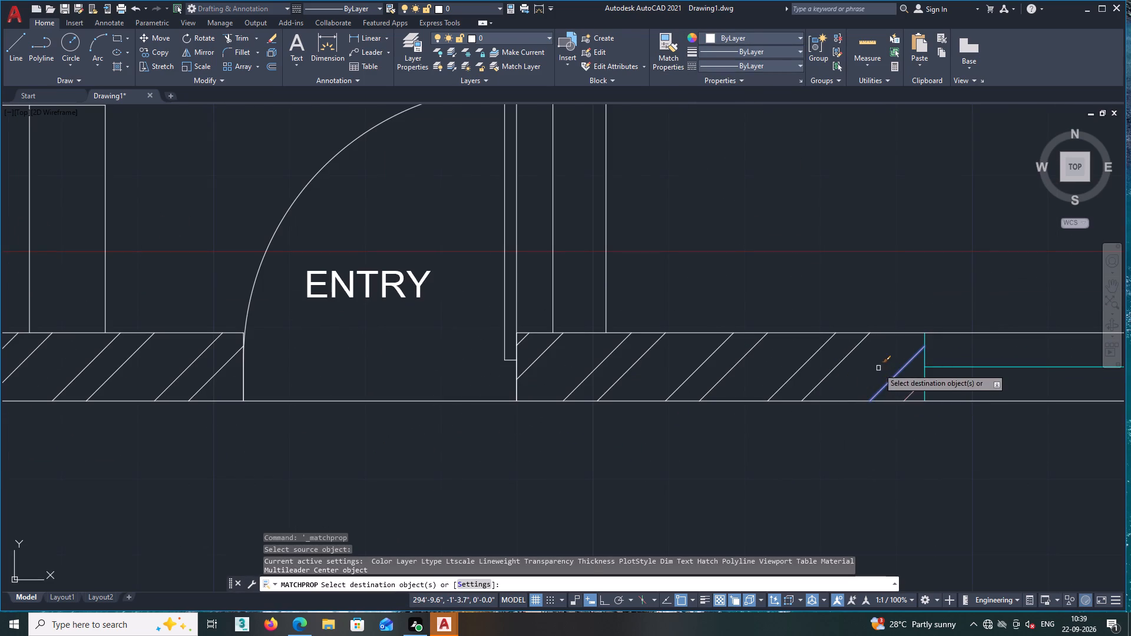
pyautogui.doubleClick(863, 374)
pyautogui.click(530, 347)
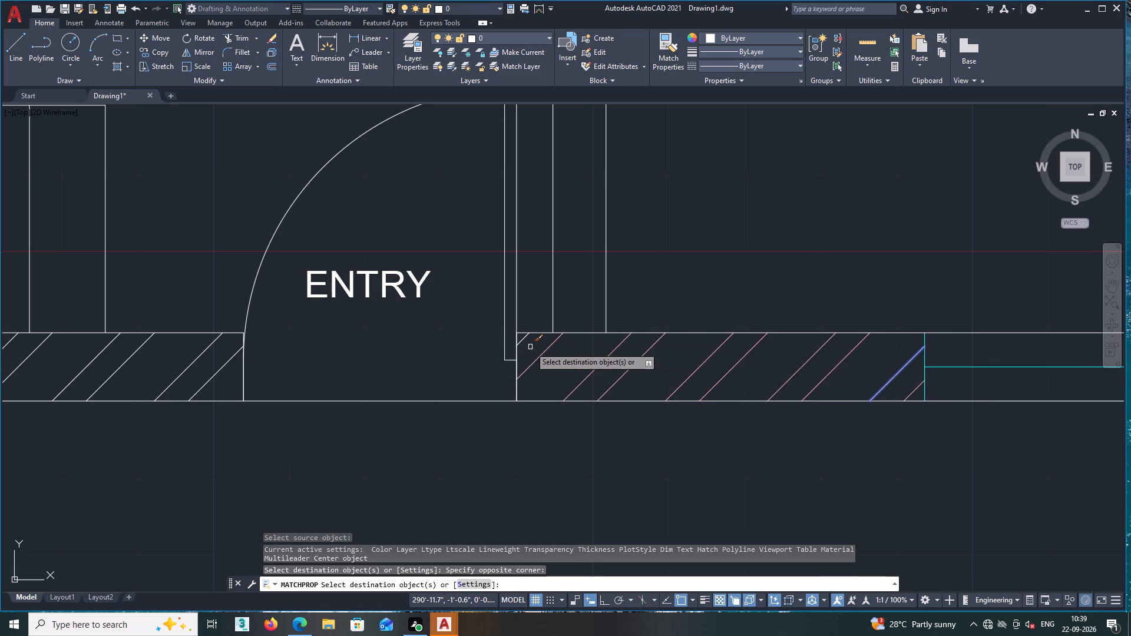
pyautogui.scroll(1, 520, 338)
pyautogui.click(522, 339)
pyautogui.scroll(-1, 527, 353)
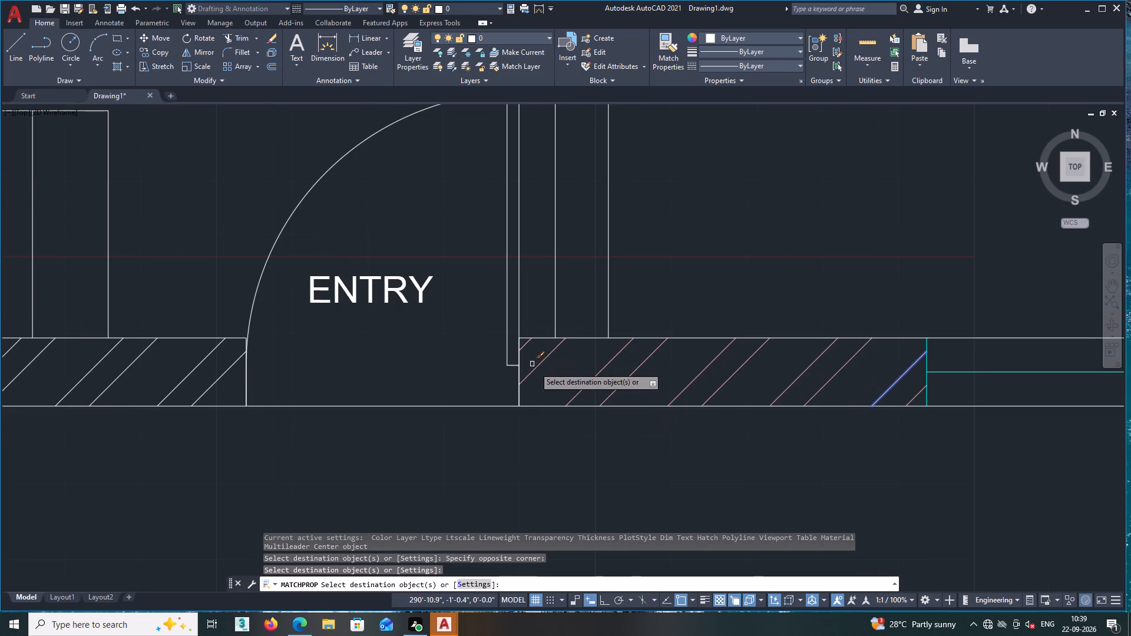
# Match the pink properties onto the bottom wall's hatch lines from the entry door to the corner by the staircase.
pyautogui.moveTo(477, 480); pyautogui.dragTo(1019, 476, button='middle')
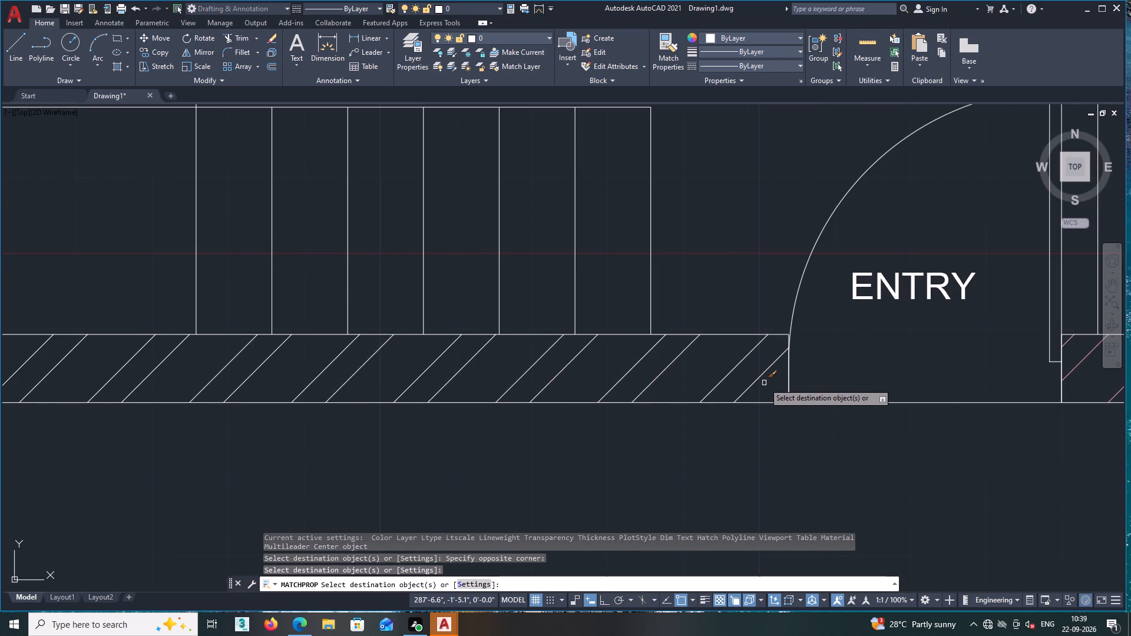
pyautogui.click(762, 392)
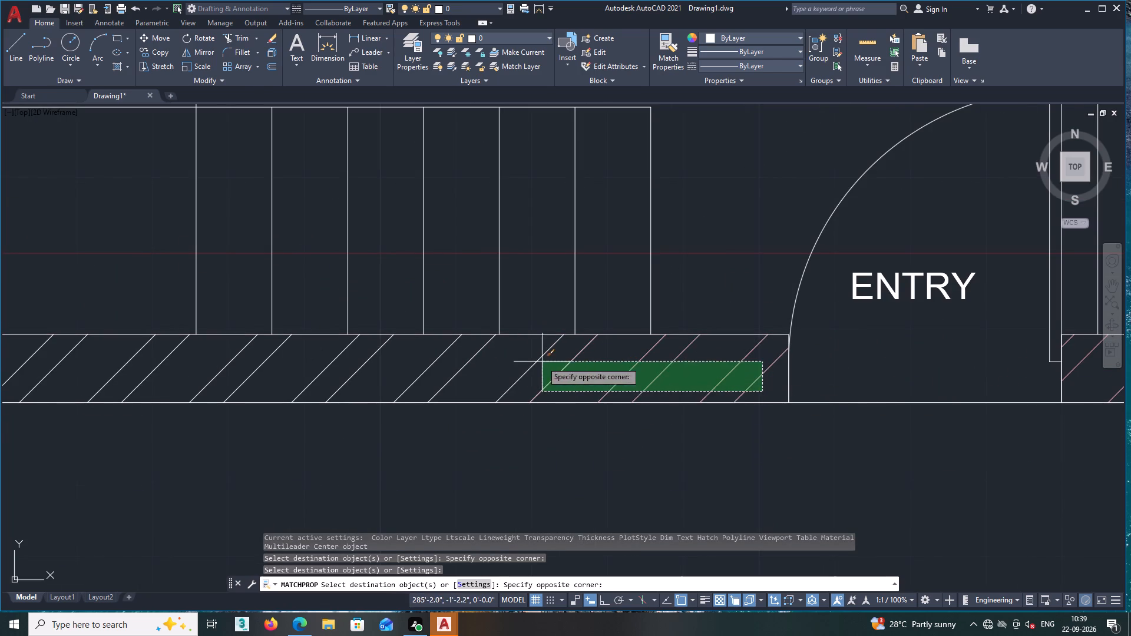
pyautogui.moveTo(527, 365); pyautogui.dragTo(1086, 389, button='middle')
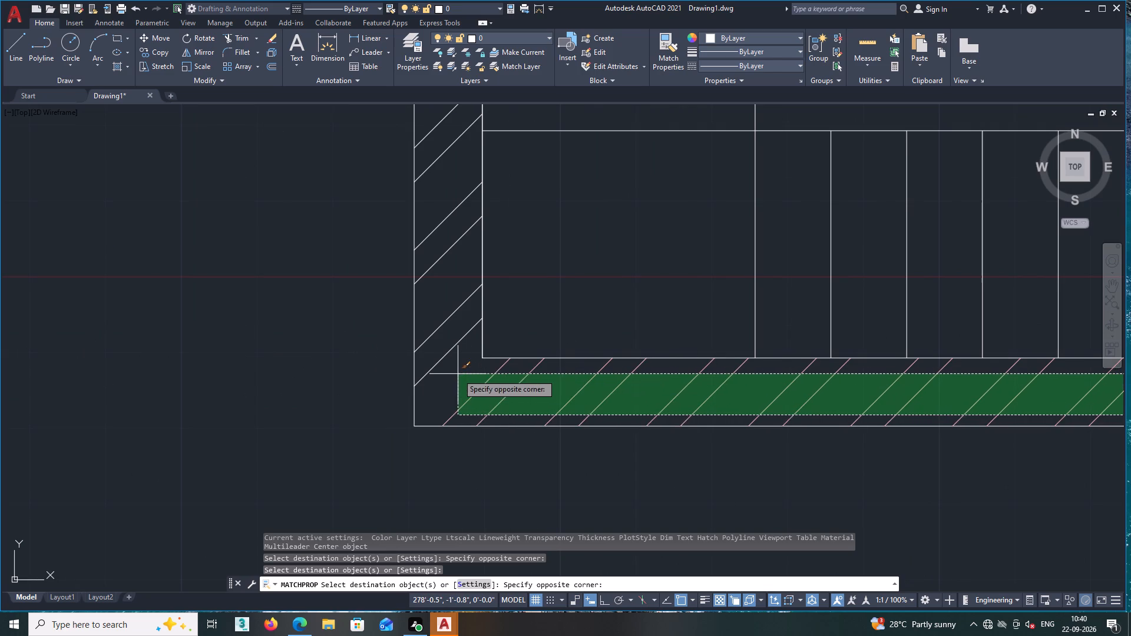
pyautogui.doubleClick(458, 374)
# Match the pink properties onto the exterior wall's hatch lines from the bottom staircase corner up to the staircase window.
pyautogui.moveTo(458, 374); pyautogui.dragTo(497, 420, button='middle')
pyautogui.doubleClick(483, 413)
pyautogui.moveTo(486, 253); pyautogui.dragTo(533, 532, button='middle')
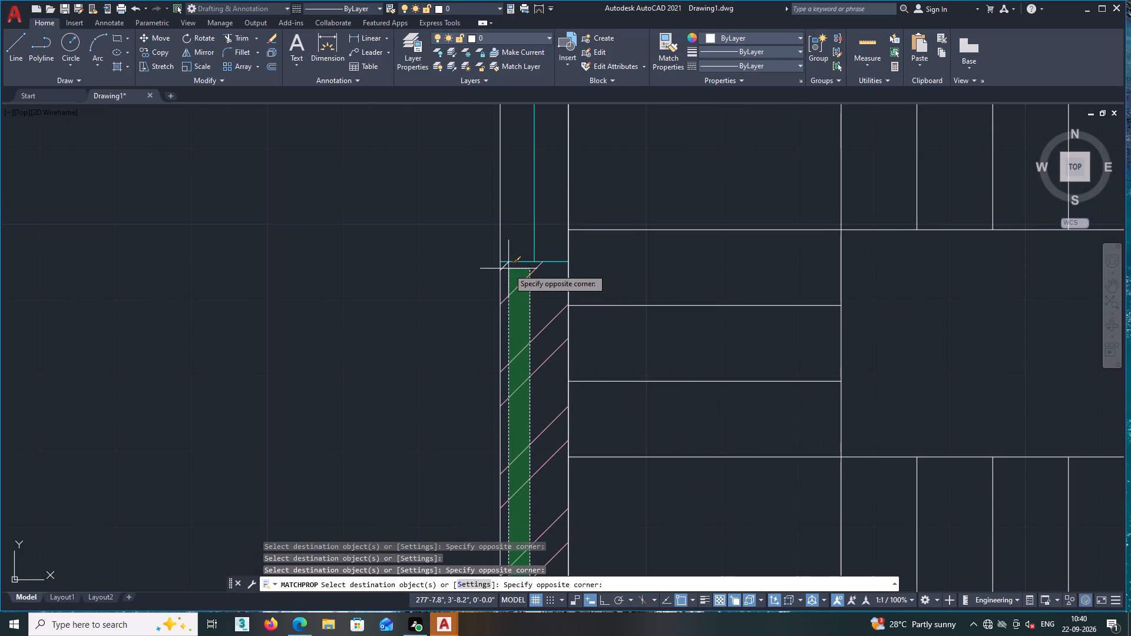
pyautogui.scroll(4, 508, 269)
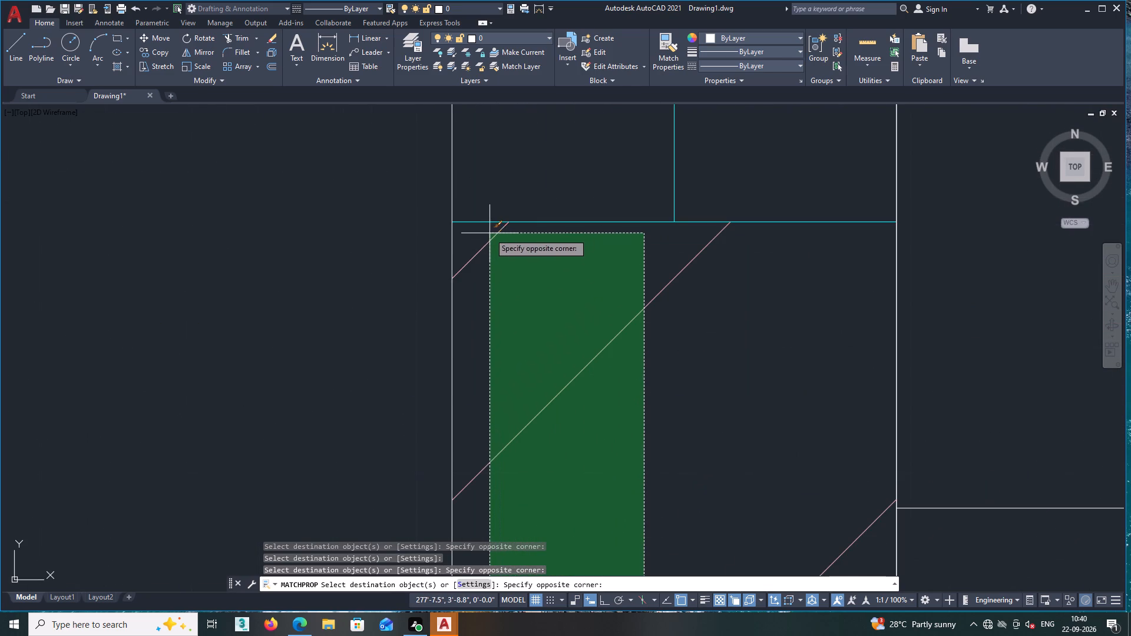
pyautogui.click(489, 232)
# Match the pink properties onto the hatch lines of the wall between the TOILET and the staircase, up to the exterior wall.
pyautogui.scroll(-5, 536, 286)
pyautogui.scroll(-1, 603, 350)
pyautogui.moveTo(531, 306); pyautogui.dragTo(470, 353, button='middle')
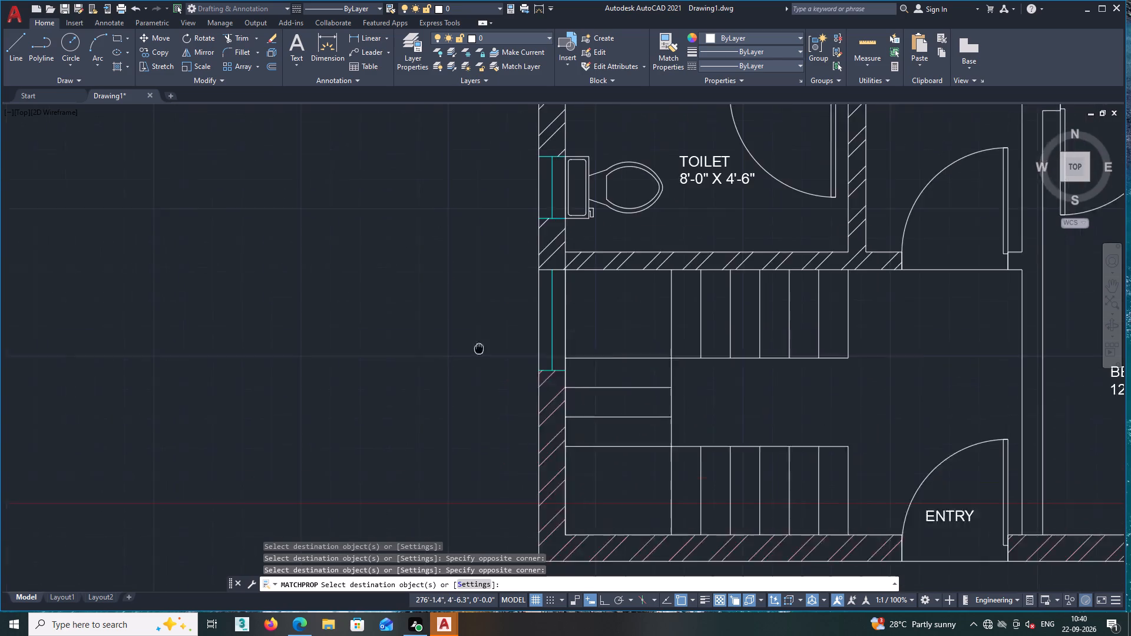
pyautogui.moveTo(470, 353); pyautogui.dragTo(432, 438, button='middle')
pyautogui.scroll(2, 909, 369)
pyautogui.scroll(2, 755, 367)
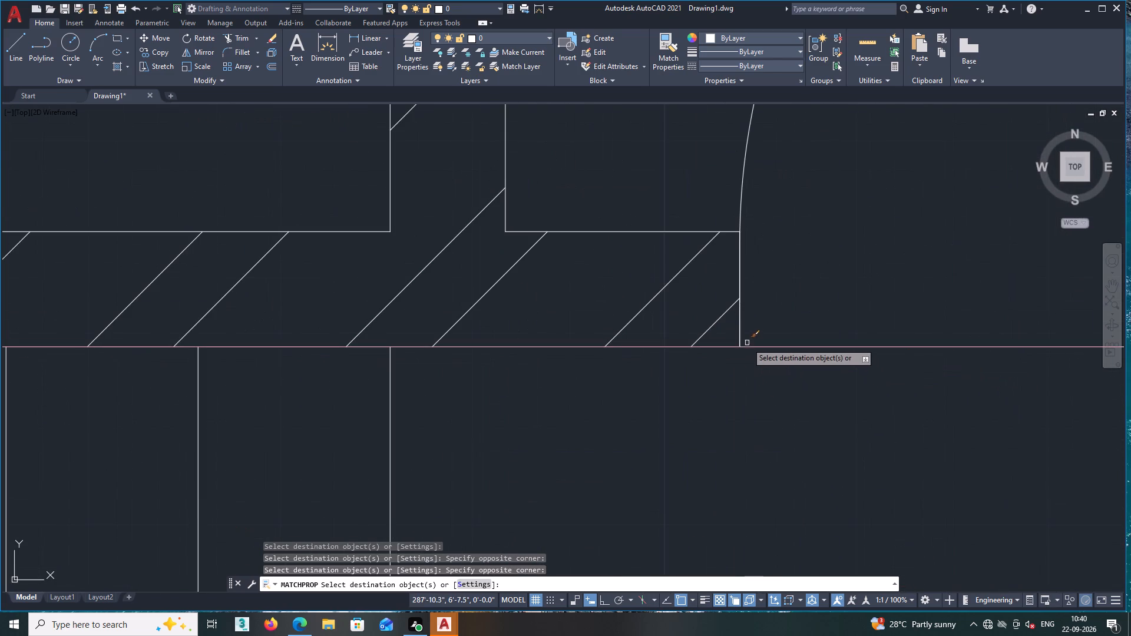
pyautogui.click(727, 339)
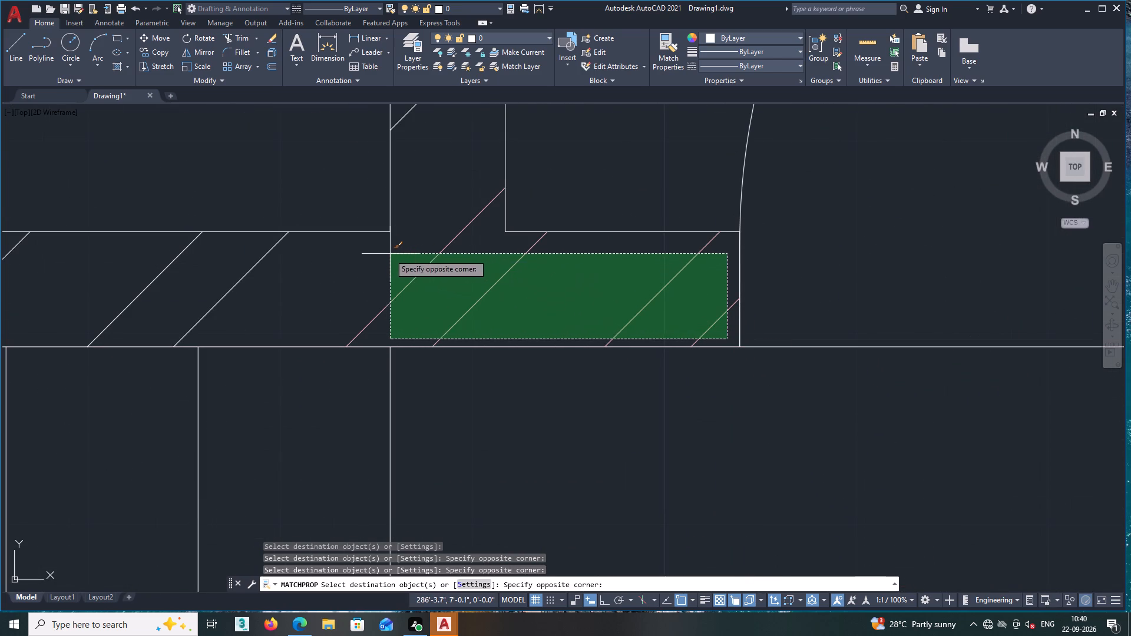
pyautogui.moveTo(385, 252); pyautogui.dragTo(682, 340, button='middle')
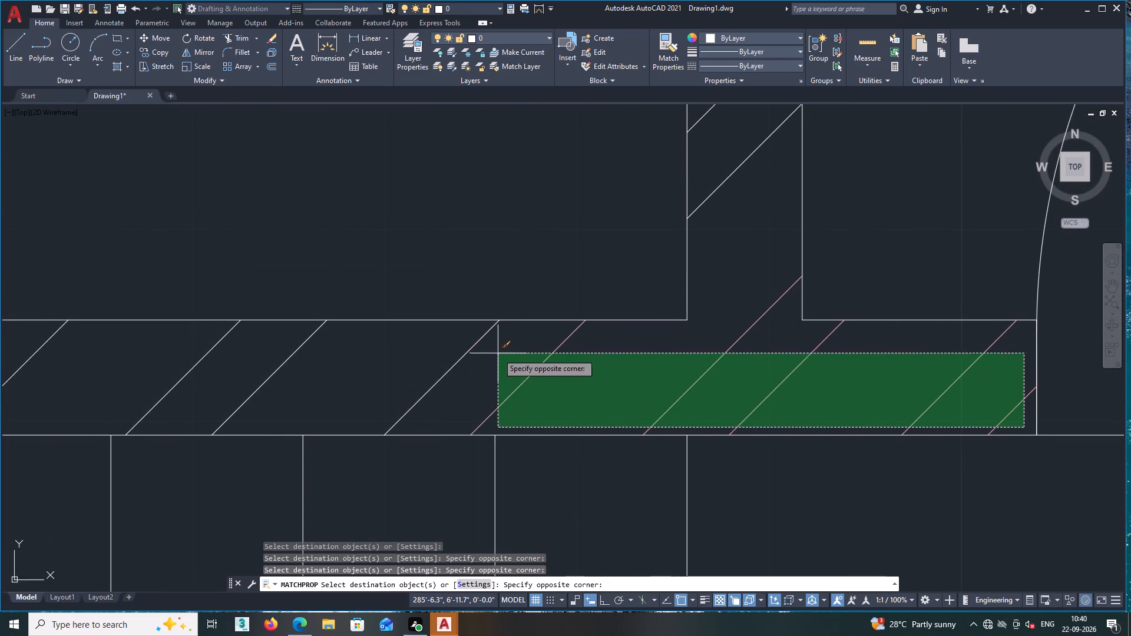
pyautogui.moveTo(461, 358); pyautogui.dragTo(950, 355, button='middle')
pyautogui.moveTo(421, 336); pyautogui.dragTo(538, 318, button='middle')
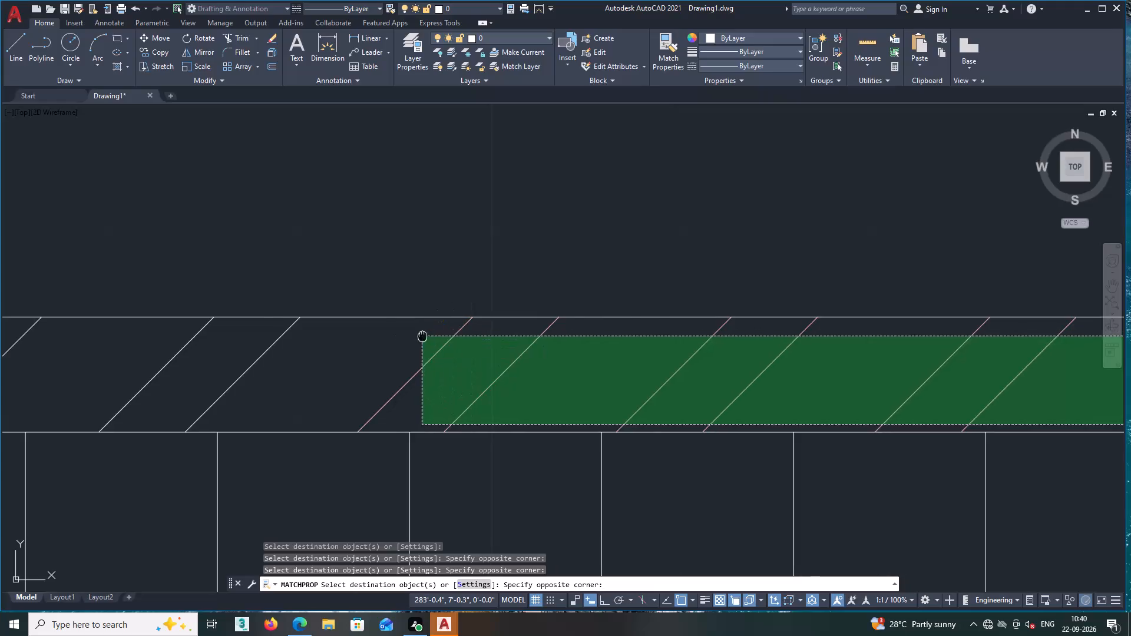
pyautogui.moveTo(538, 318); pyautogui.dragTo(799, 299, button='middle')
pyautogui.moveTo(514, 294); pyautogui.dragTo(901, 332, button='middle')
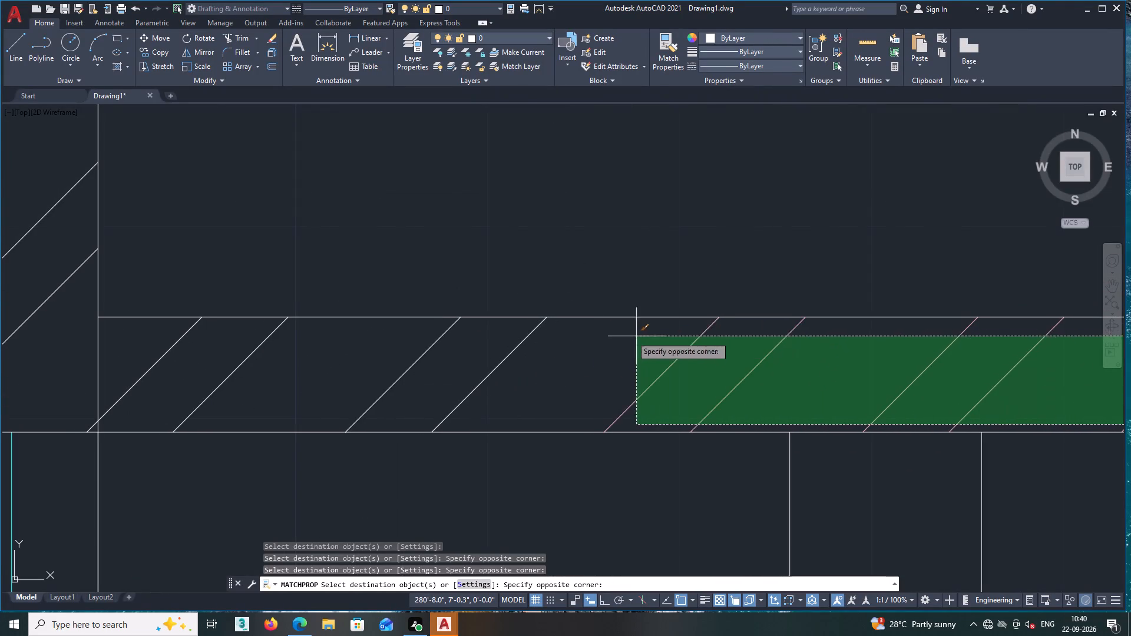
pyautogui.moveTo(473, 337); pyautogui.dragTo(798, 327, button='middle')
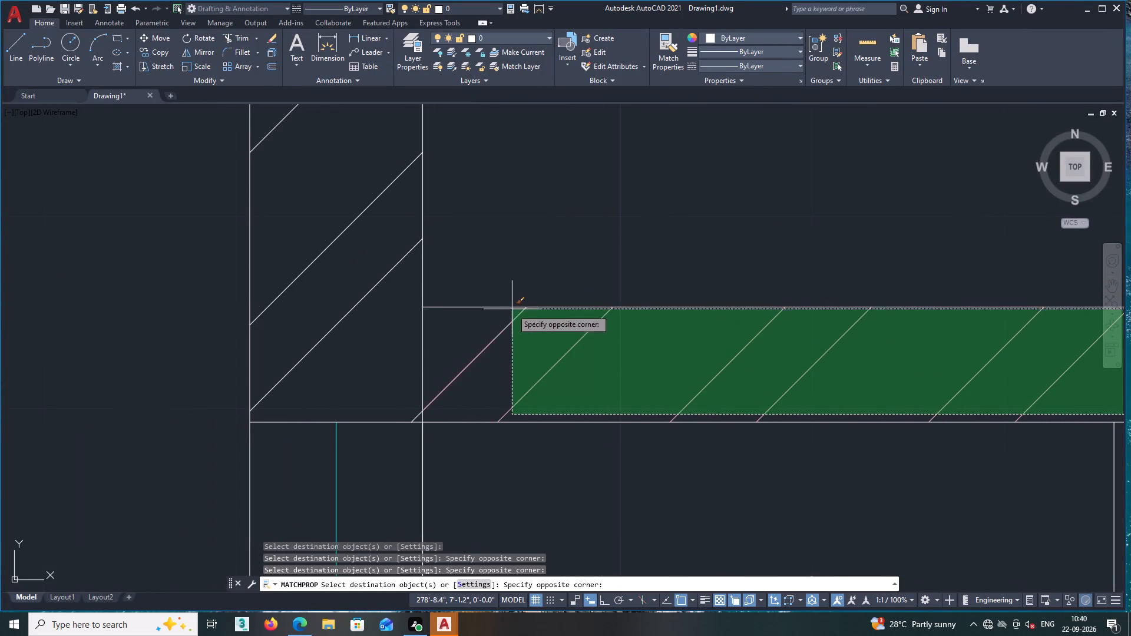
pyautogui.click(483, 318)
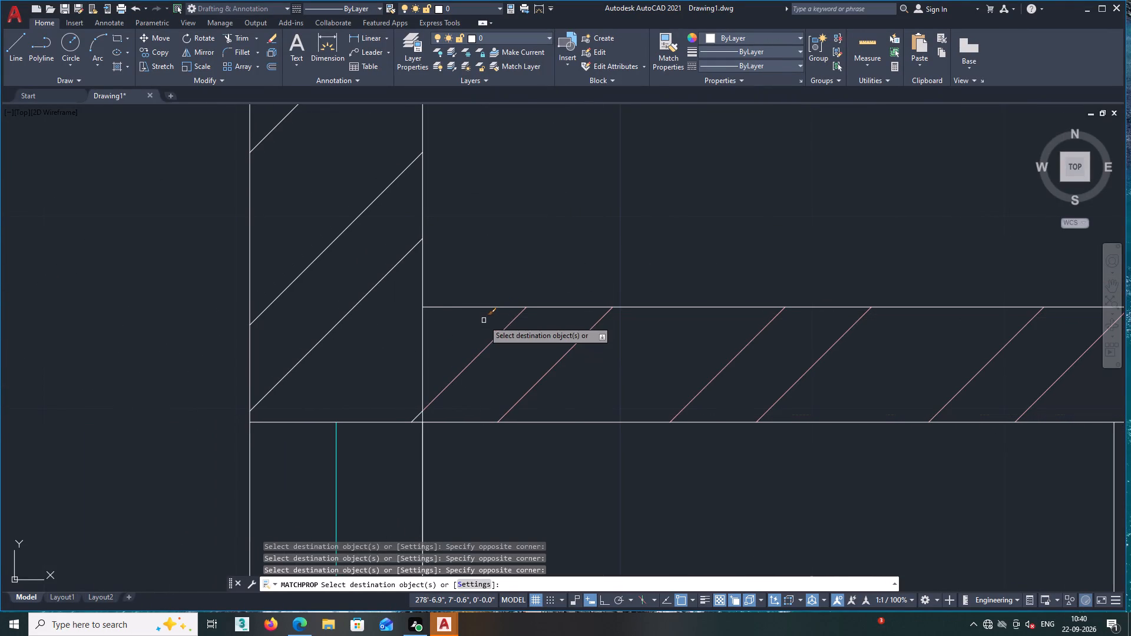
pyautogui.moveTo(484, 320); pyautogui.dragTo(660, 344, button='middle')
pyautogui.scroll(1, 593, 433)
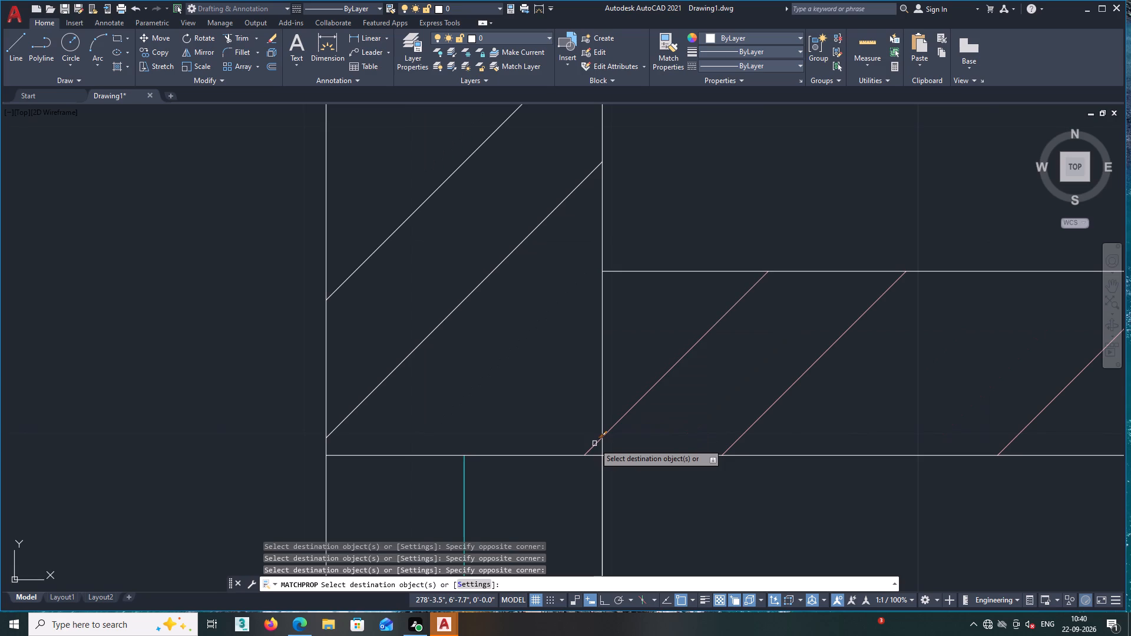
pyautogui.click(594, 443)
# Match the pink properties onto the exterior wall's hatch lines between the staircase window and the TOILET window.
pyautogui.scroll(-2, 482, 276)
pyautogui.moveTo(483, 276); pyautogui.dragTo(618, 381, button='middle')
pyautogui.click(626, 399)
pyautogui.moveTo(626, 399); pyautogui.dragTo(621, 395)
pyautogui.doubleClick(574, 256)
# Match the pink properties onto the exterior wall's hatch lines from the TOILET window up to the window behind the sofas.
pyautogui.scroll(-1, 583, 267)
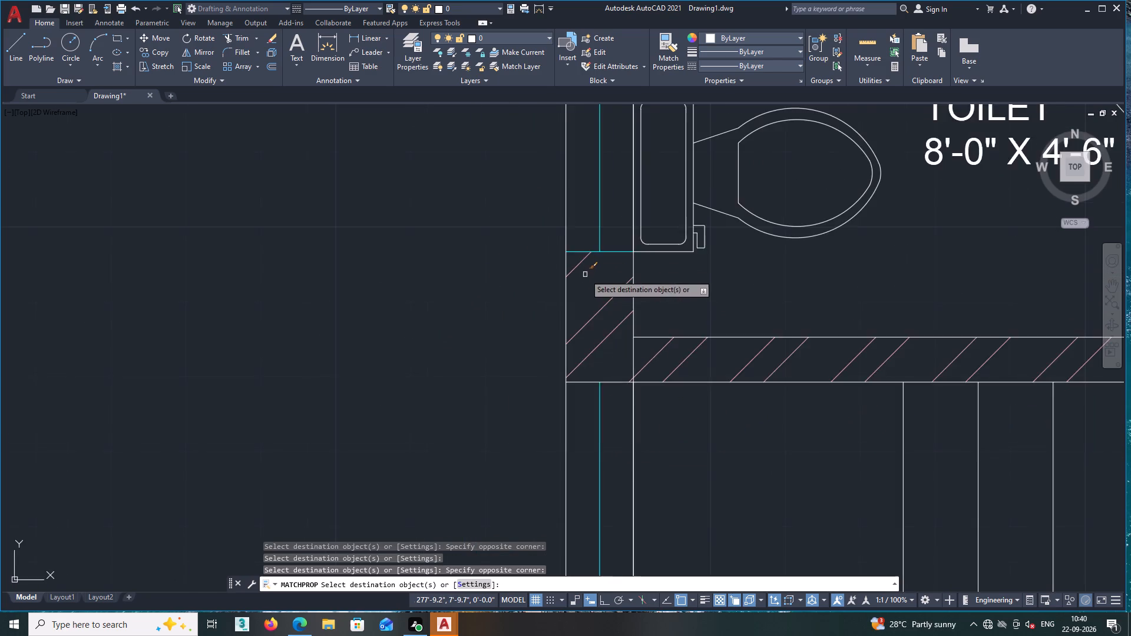
pyautogui.moveTo(584, 282); pyautogui.dragTo(586, 405, button='middle')
pyautogui.scroll(-3, 587, 404)
pyautogui.scroll(4, 622, 303)
pyautogui.moveTo(540, 425); pyautogui.dragTo(787, 314, button='middle')
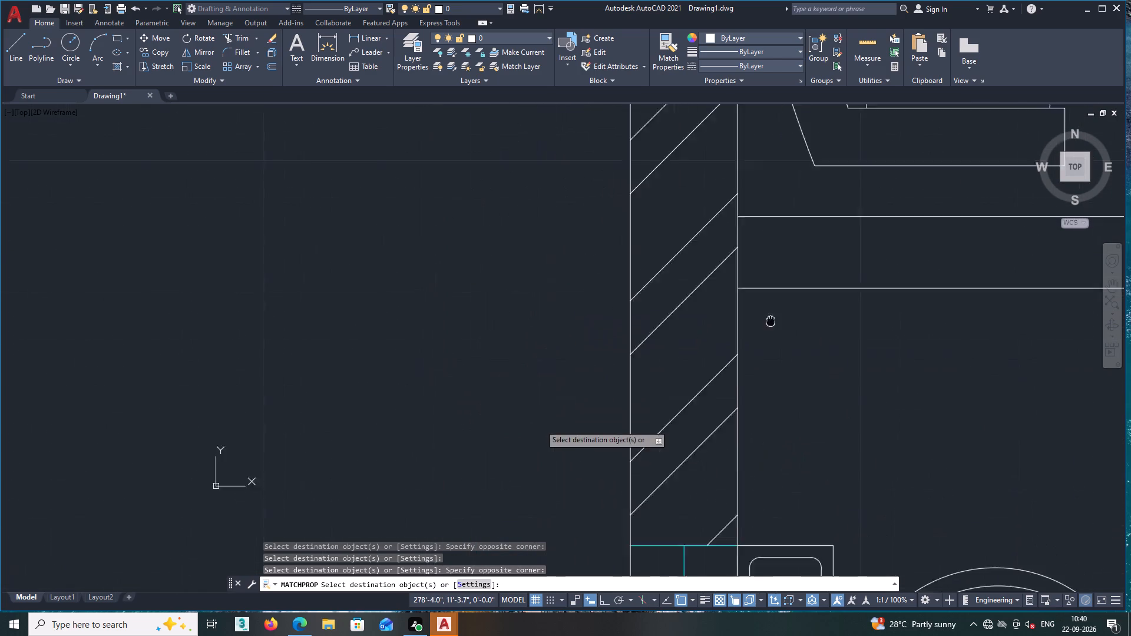
pyautogui.moveTo(787, 314); pyautogui.dragTo(788, 313, button='middle')
pyautogui.moveTo(773, 516); pyautogui.dragTo(773, 510)
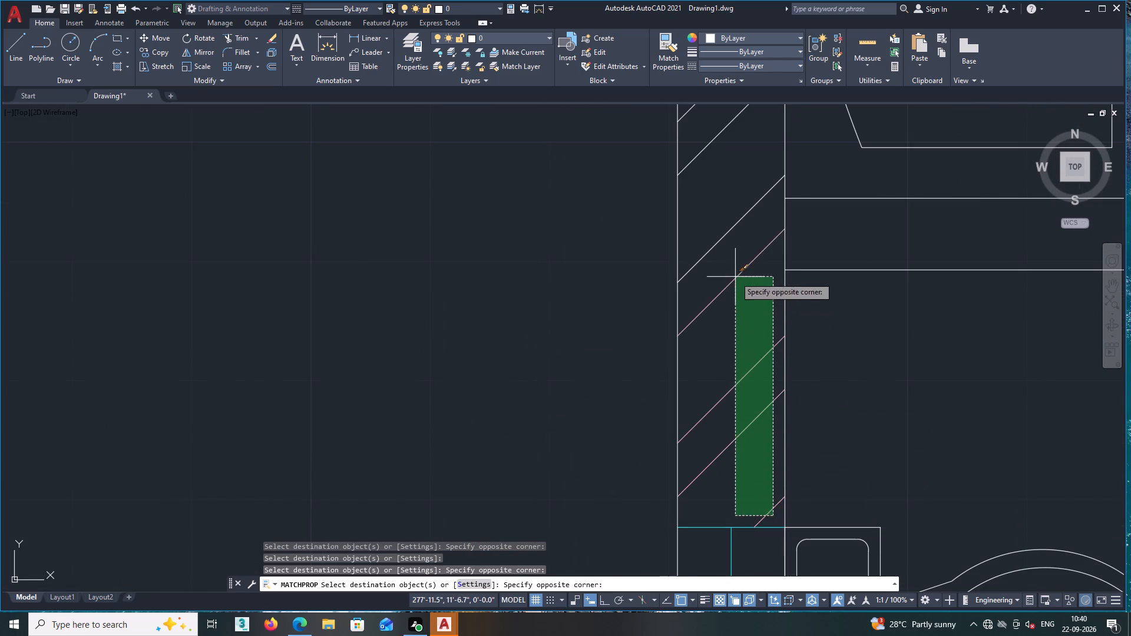
pyautogui.moveTo(718, 201); pyautogui.dragTo(758, 507, button='middle')
pyautogui.moveTo(738, 184); pyautogui.dragTo(769, 469, button='middle')
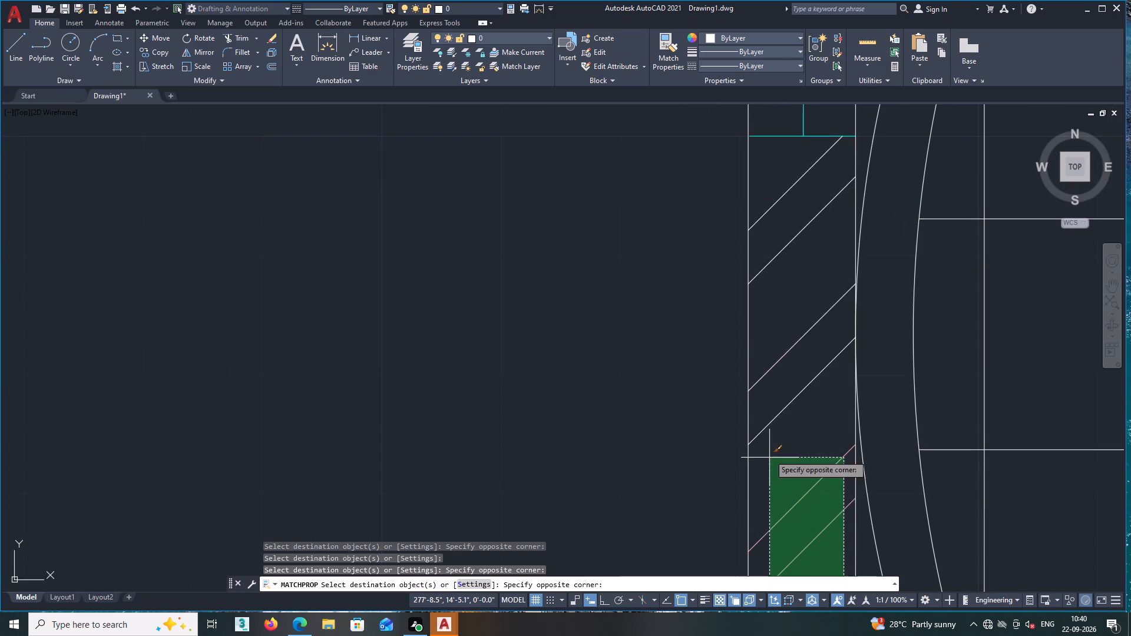
pyautogui.doubleClick(770, 184)
# Match the pink properties onto the exterior wall's hatch lines from the upper BEDROOM -1's lower corner up to its window.
pyautogui.scroll(-1, 770, 188)
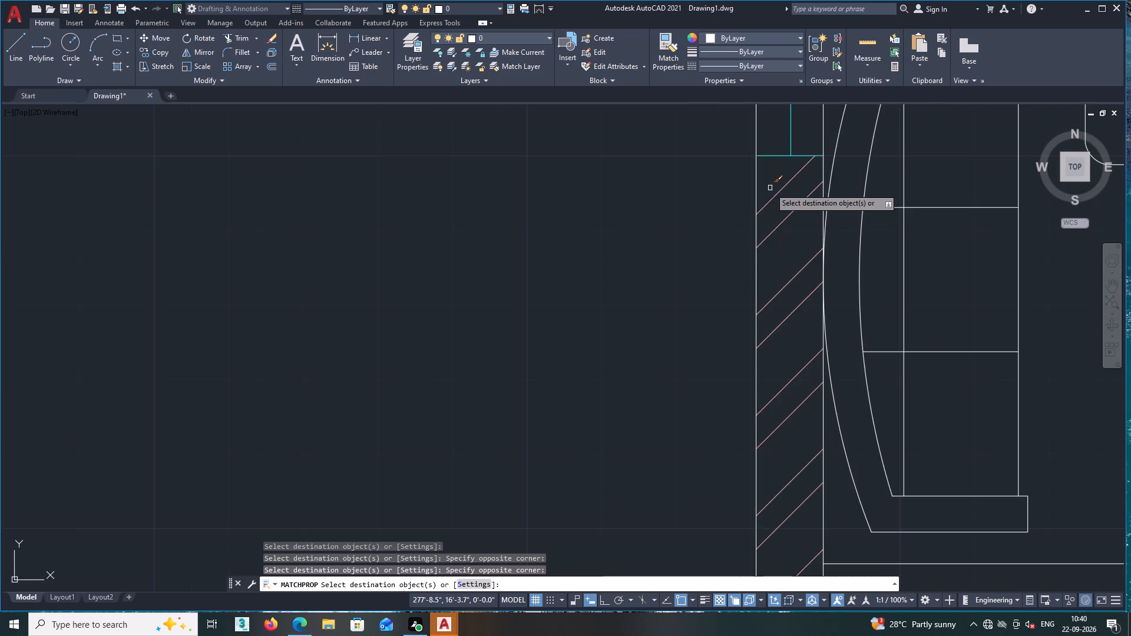
pyautogui.scroll(-2, 768, 191)
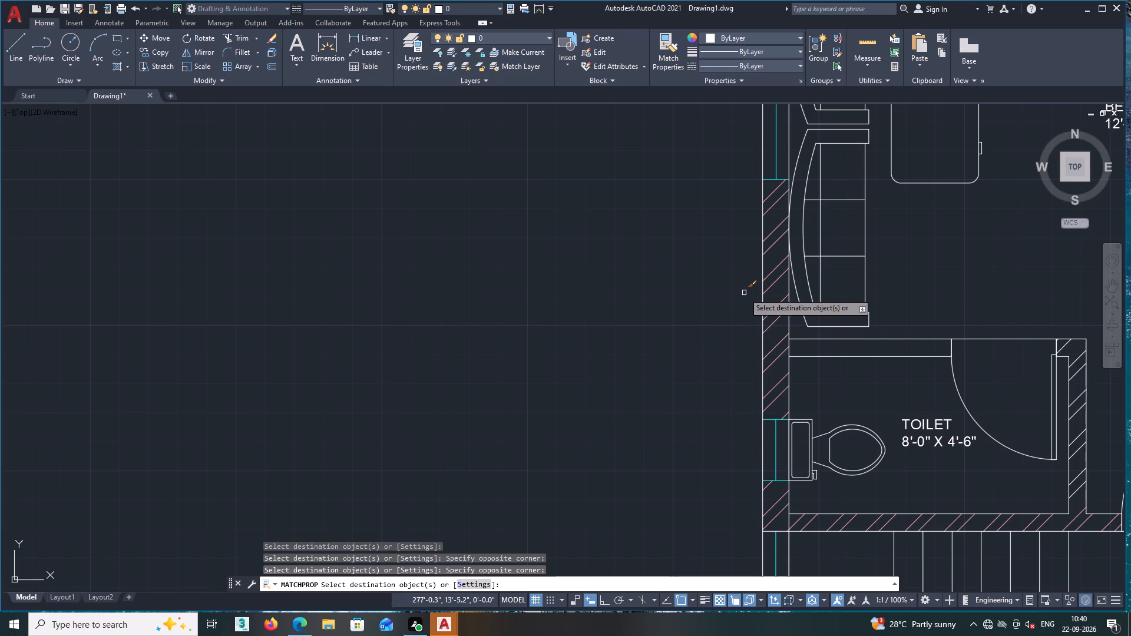
pyautogui.scroll(-1, 759, 281)
pyautogui.scroll(-1, 710, 300)
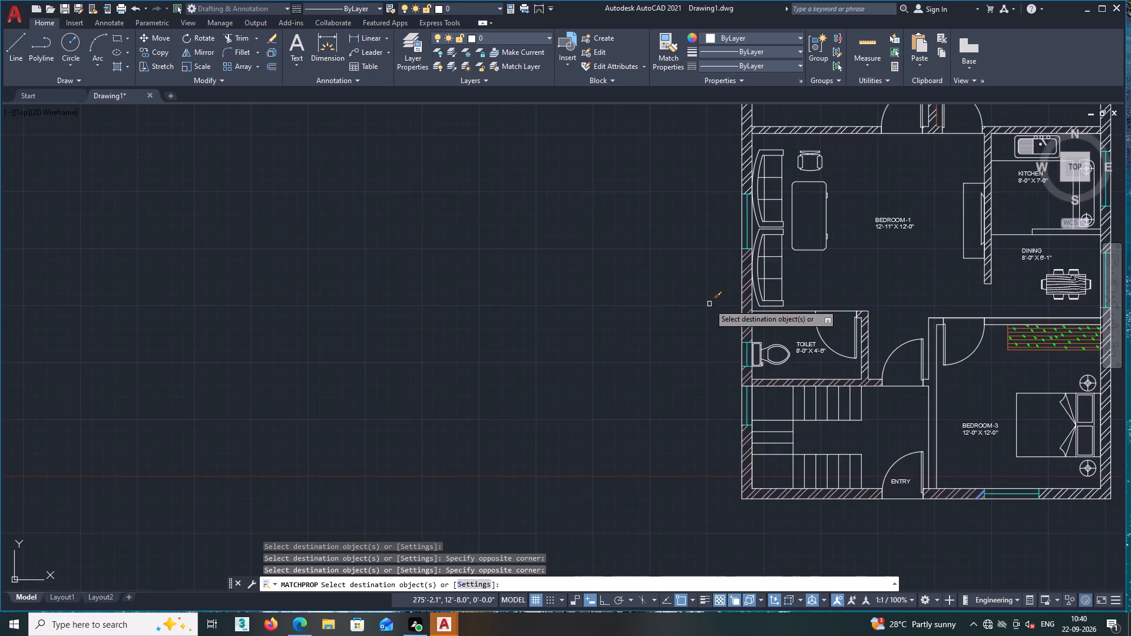
pyautogui.moveTo(709, 304); pyautogui.dragTo(632, 501, button='middle')
pyautogui.scroll(2, 681, 292)
pyautogui.scroll(2, 654, 395)
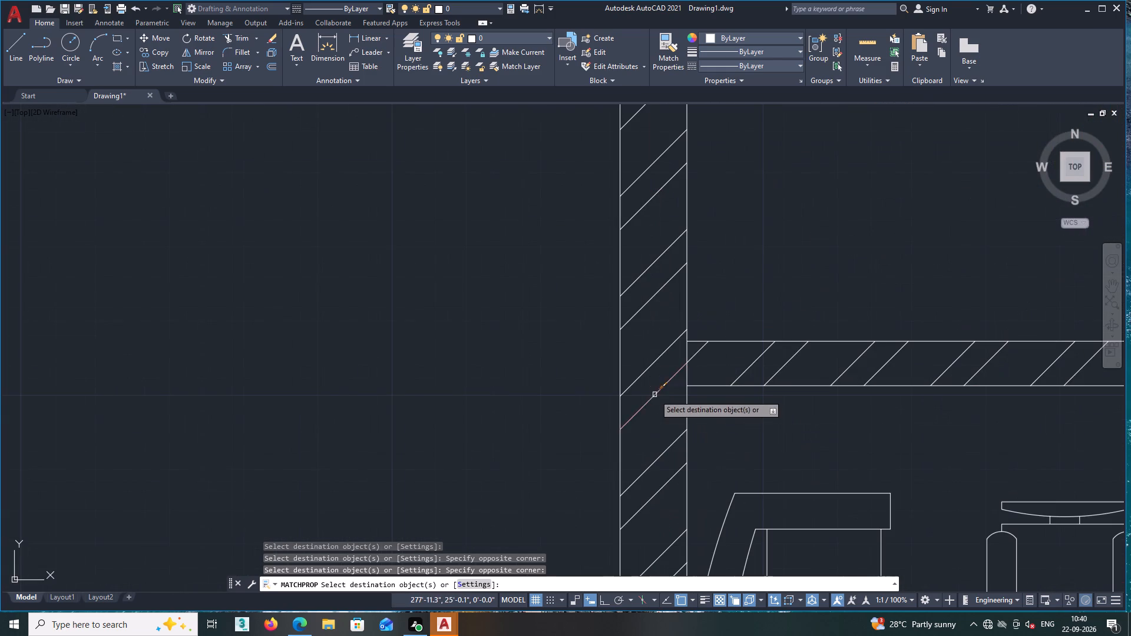
pyautogui.click(662, 419)
pyautogui.moveTo(649, 191); pyautogui.dragTo(623, 460, button='middle')
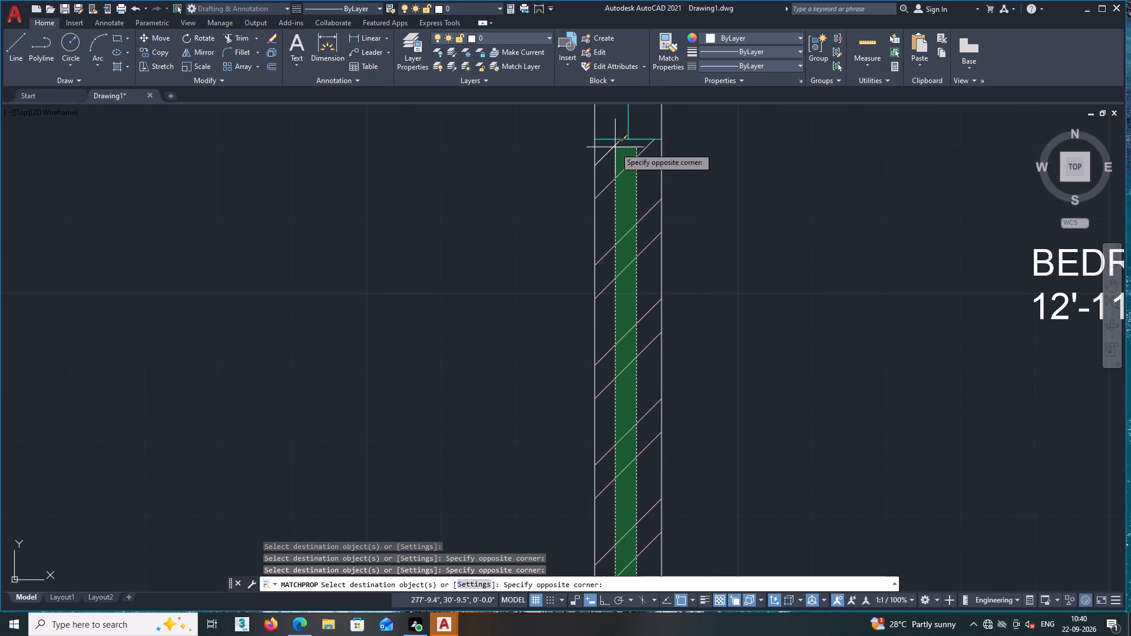
pyautogui.click(607, 145)
# Match the pink properties onto the exterior wall's hatch lines from the sofa-side window up past the upper BEDROOM -1's lower wall.
pyautogui.scroll(-2, 489, 395)
pyautogui.middleClick(514, 292)
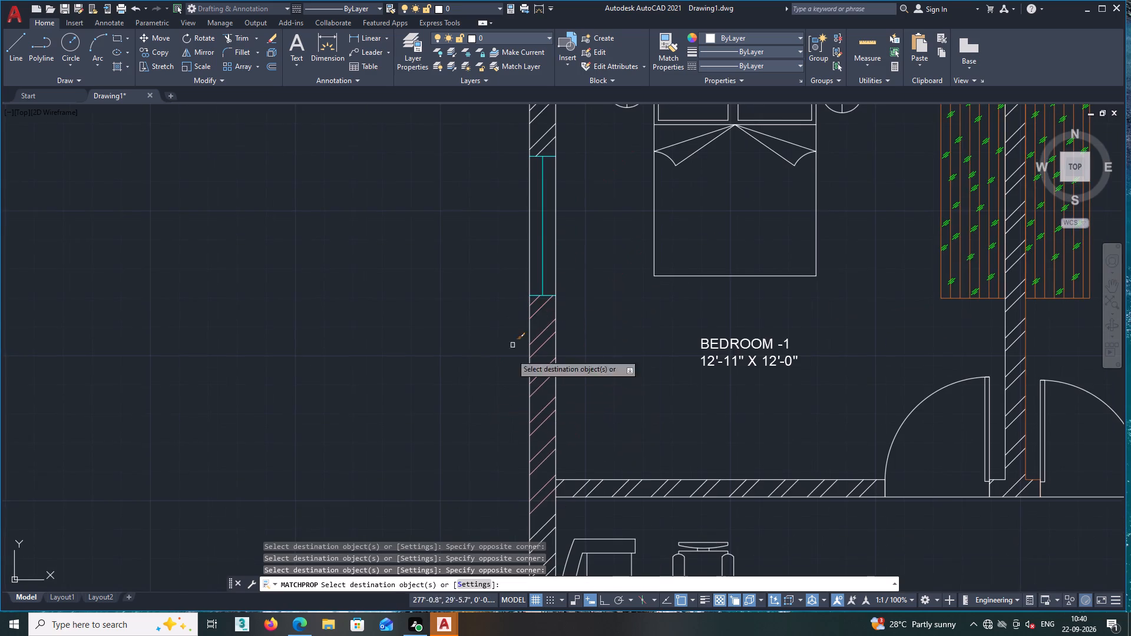
pyautogui.moveTo(486, 405); pyautogui.dragTo(588, 224, button='middle')
pyautogui.scroll(5, 666, 505)
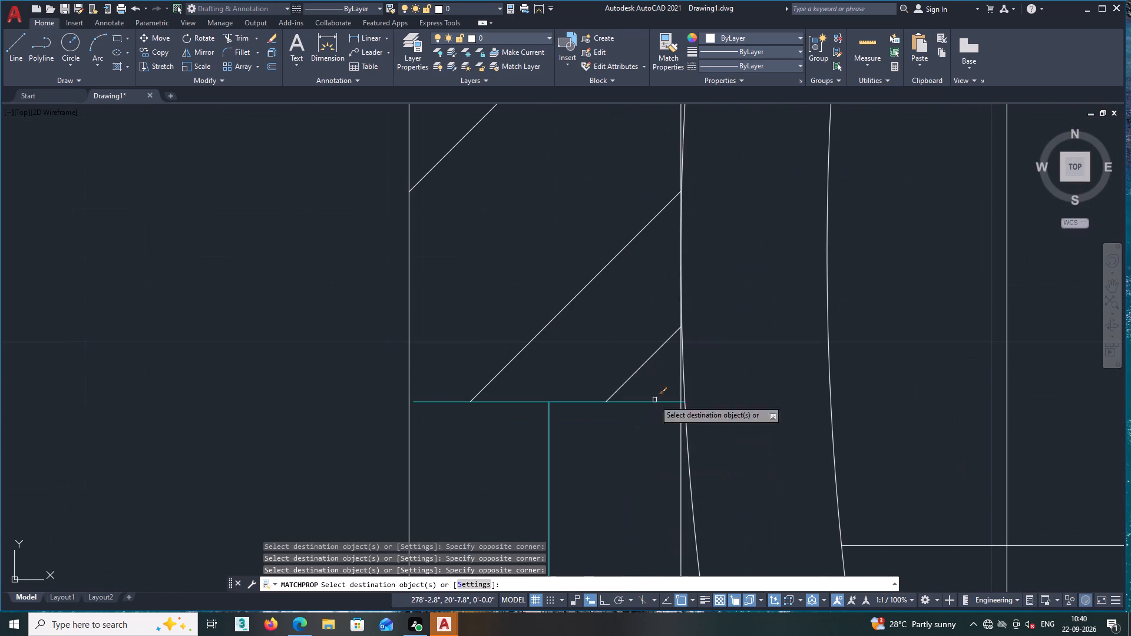
pyautogui.click(659, 370)
pyautogui.moveTo(630, 224); pyautogui.dragTo(704, 560, button='middle')
pyautogui.scroll(-2, 626, 235)
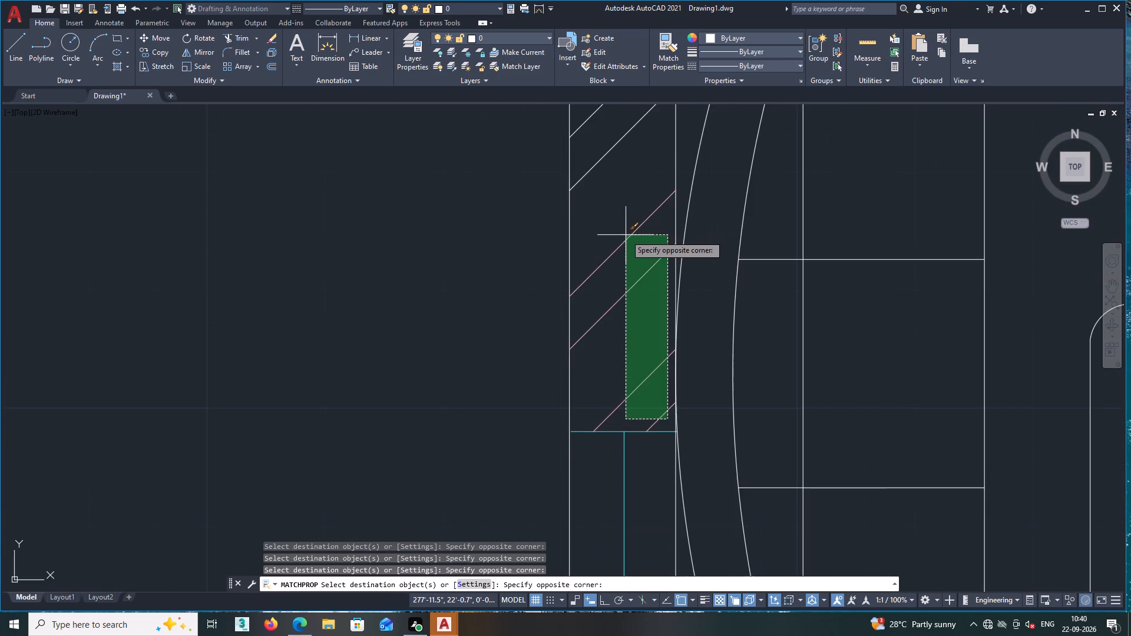
pyautogui.moveTo(630, 225); pyautogui.dragTo(651, 457, button='middle')
pyautogui.moveTo(621, 168); pyautogui.dragTo(699, 585, button='middle')
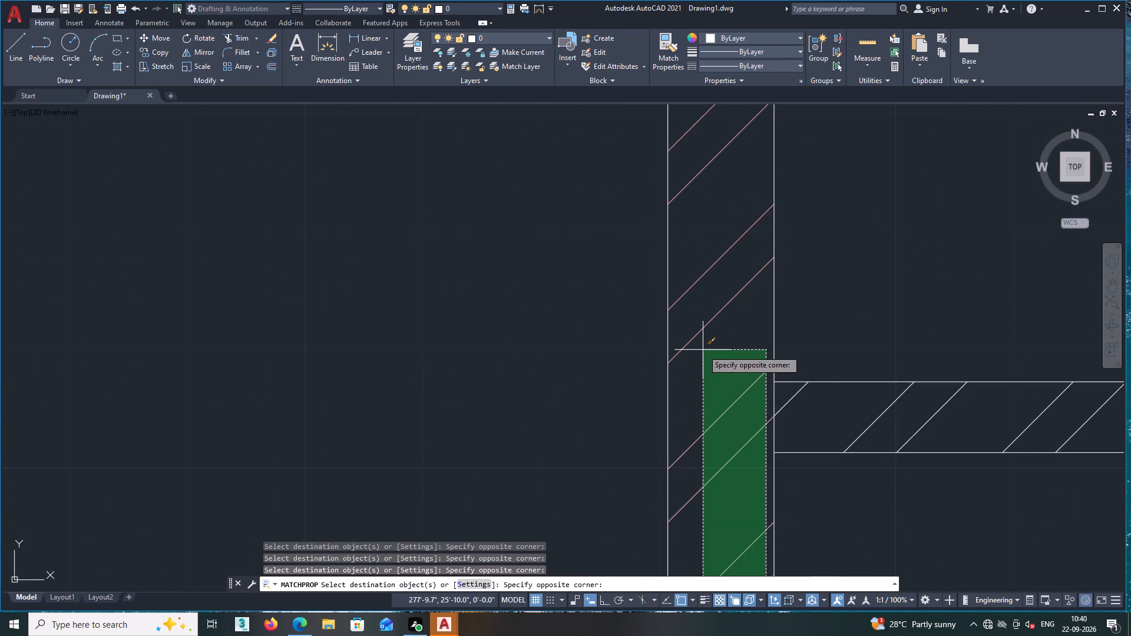
pyautogui.click(705, 355)
# Match the pink properties onto the hatch lines of the upper BEDROOM -1's lower wall, from its door to the exterior wall.
pyautogui.scroll(-2, 705, 356)
pyautogui.middleClick(584, 459)
pyautogui.scroll(-2, 584, 459)
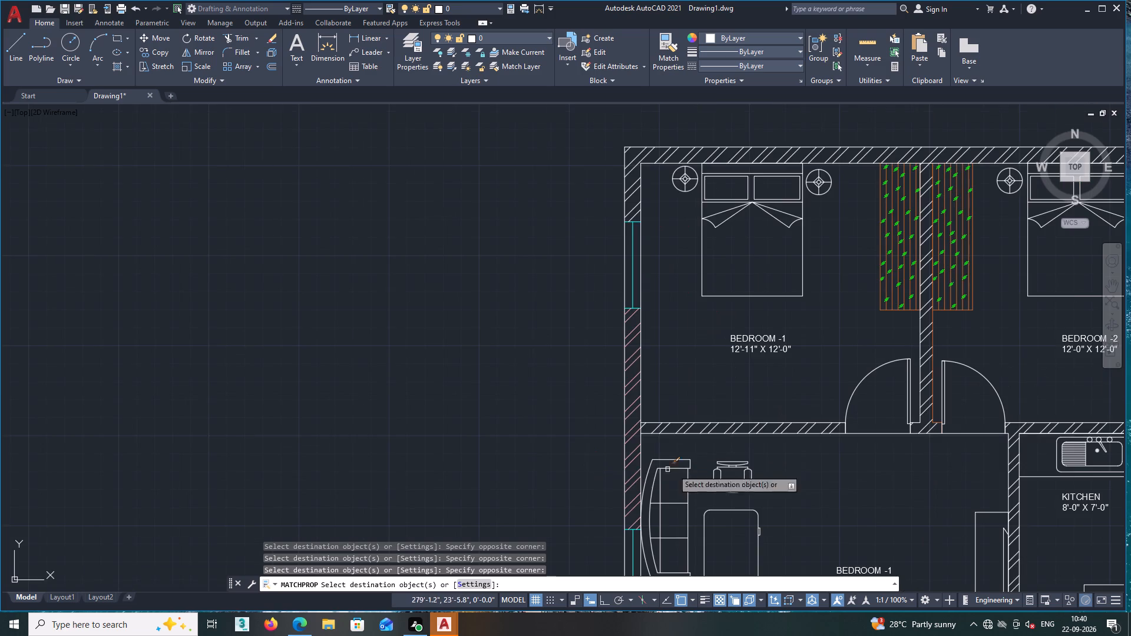
pyautogui.scroll(3, 805, 424)
pyautogui.scroll(2, 889, 450)
pyautogui.click(1007, 456)
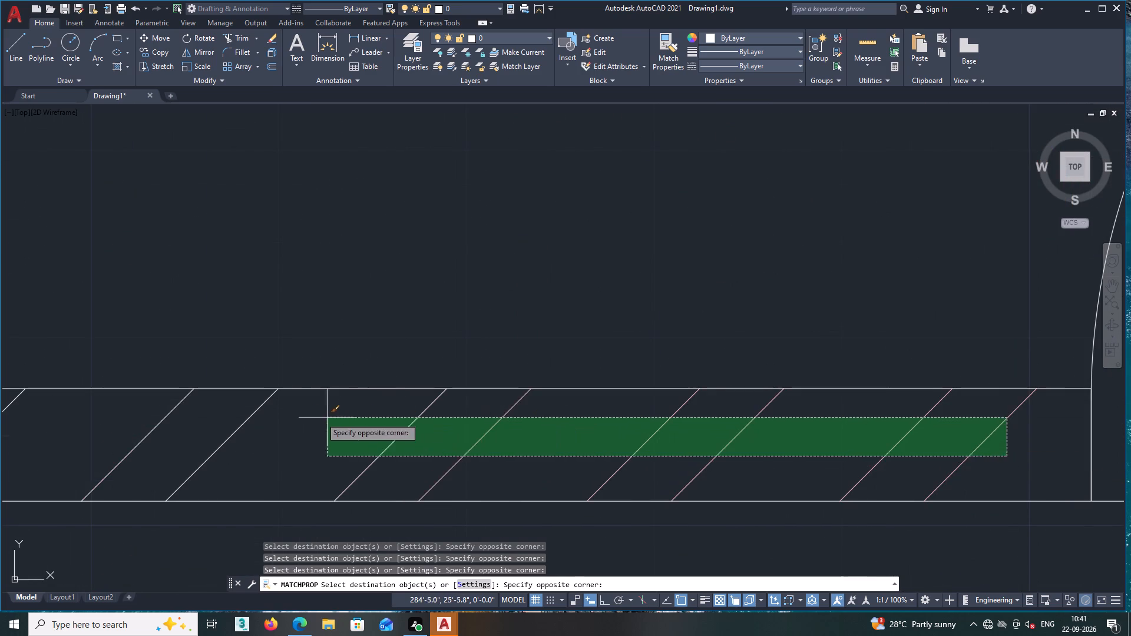
pyautogui.moveTo(281, 418); pyautogui.dragTo(1007, 424, button='middle')
pyautogui.moveTo(452, 438); pyautogui.dragTo(1116, 428, button='middle')
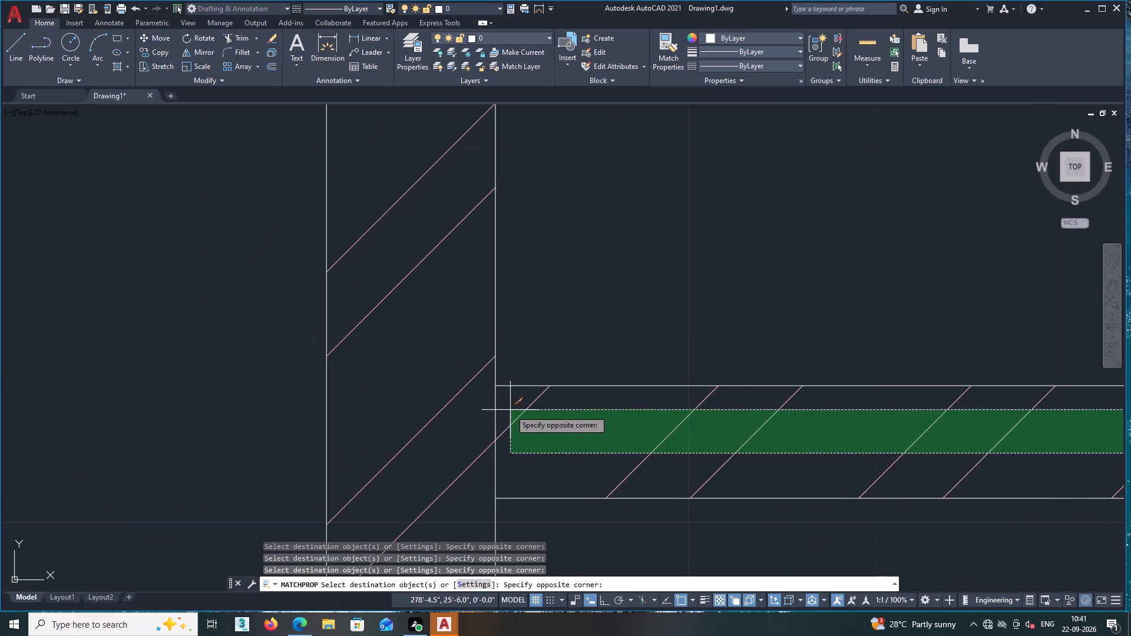
pyautogui.click(510, 409)
# Match the pink properties onto the top exterior wall's hatch lines from BEDROOM -2's outer corner to BEDROOM -1's outer corner.
pyautogui.scroll(-2, 531, 423)
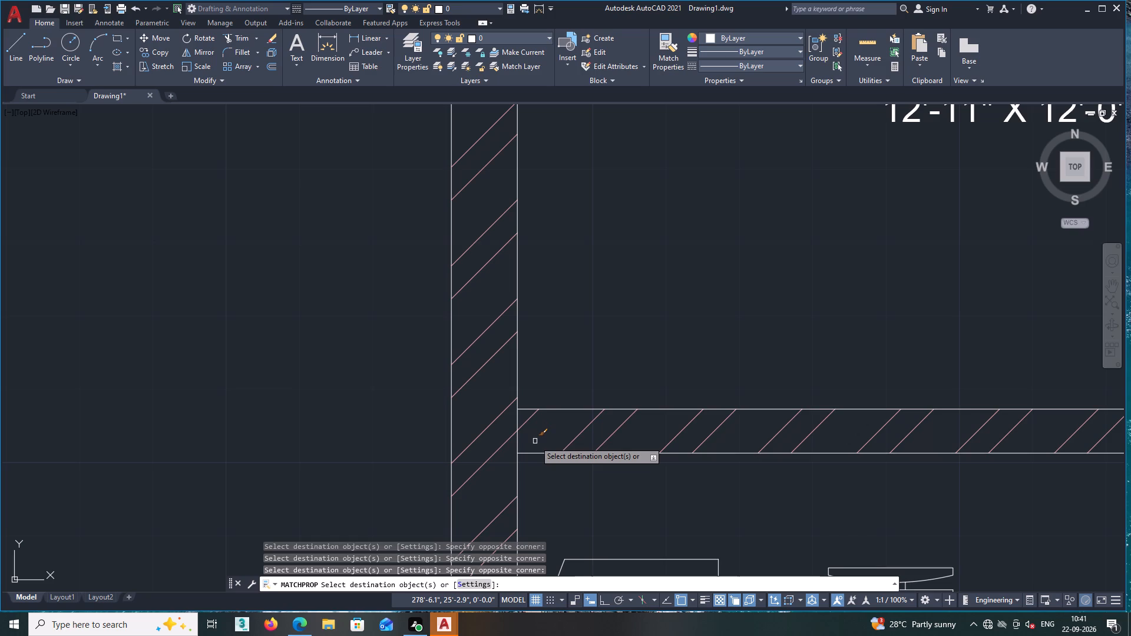
pyautogui.scroll(-3, 534, 402)
pyautogui.scroll(-1, 448, 419)
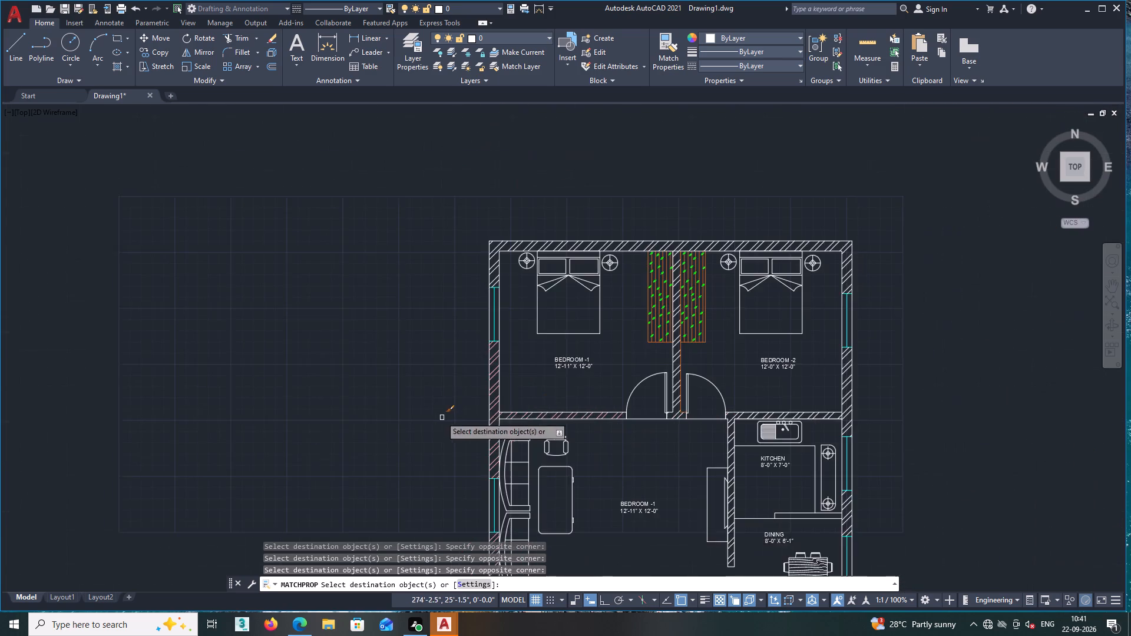
pyautogui.moveTo(408, 392); pyautogui.dragTo(310, 509, button='middle')
pyautogui.scroll(4, 744, 368)
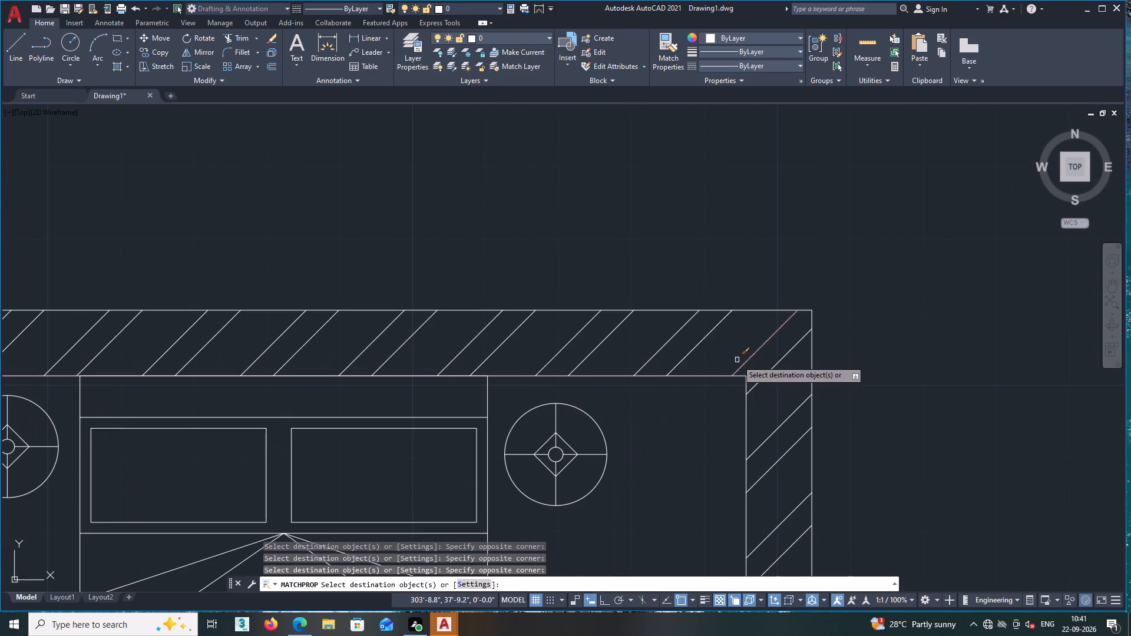
pyautogui.click(729, 352)
pyautogui.moveTo(491, 332); pyautogui.dragTo(546, 336, button='middle')
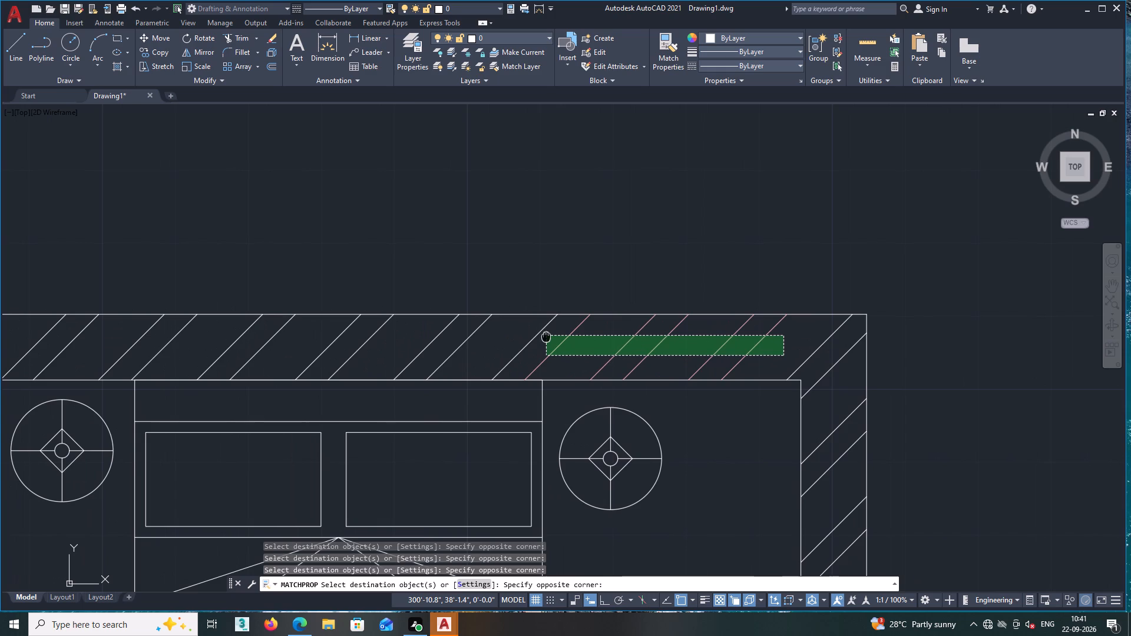
pyautogui.moveTo(546, 336); pyautogui.dragTo(636, 357, button='middle')
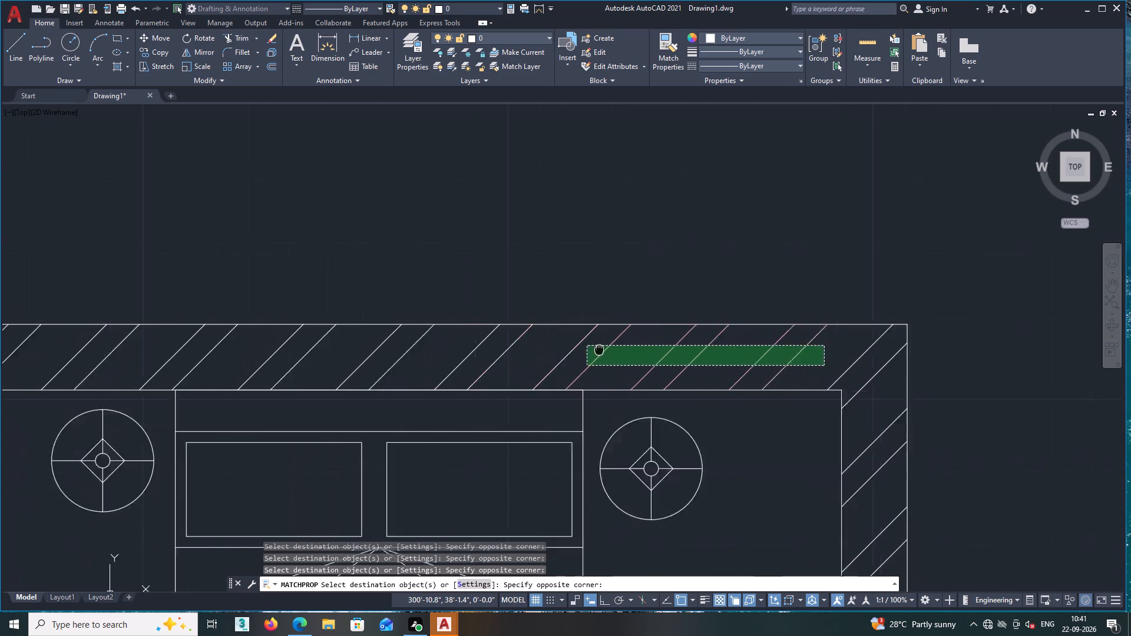
pyautogui.moveTo(636, 357); pyautogui.dragTo(794, 386, button='middle')
pyautogui.moveTo(445, 387); pyautogui.dragTo(640, 412, button='middle')
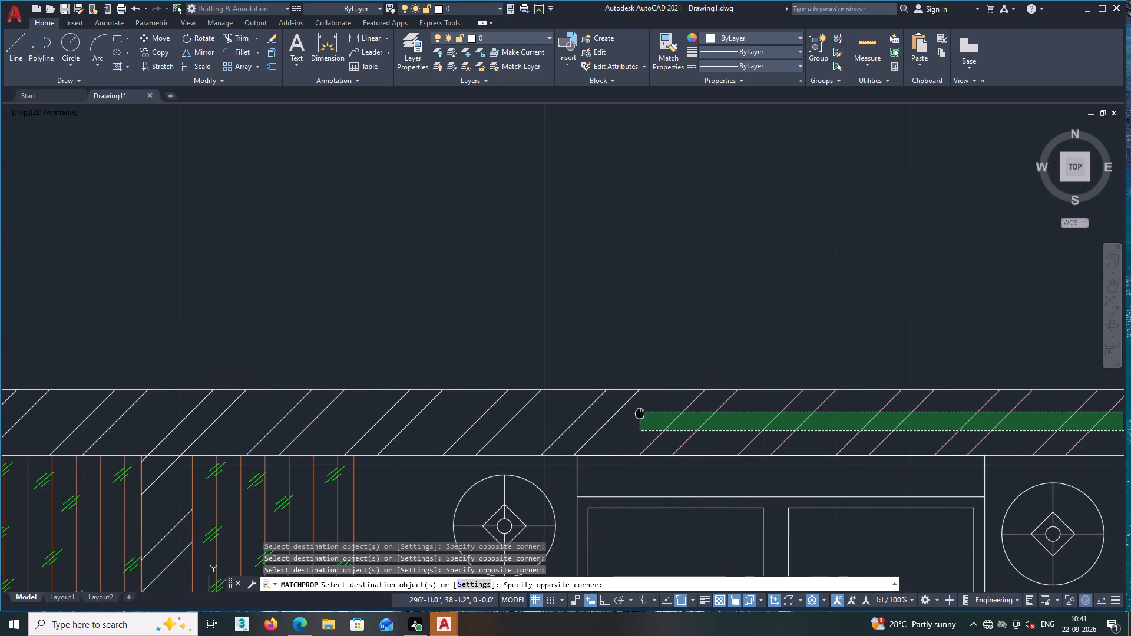
pyautogui.moveTo(640, 412); pyautogui.dragTo(864, 434, button='middle')
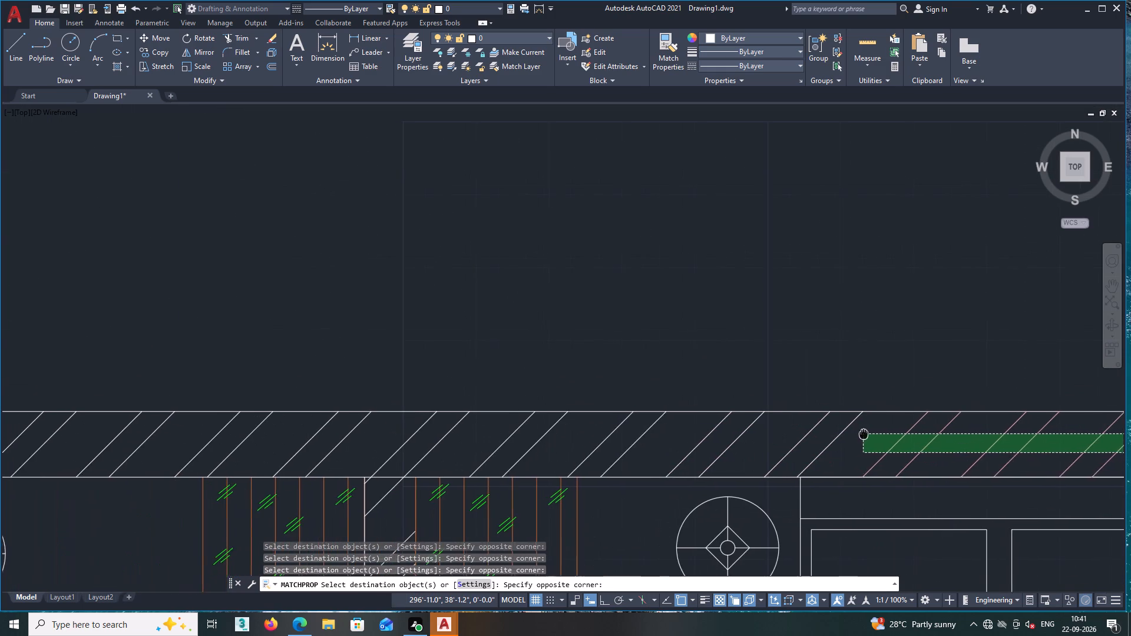
pyautogui.moveTo(864, 434); pyautogui.dragTo(947, 436, button='middle')
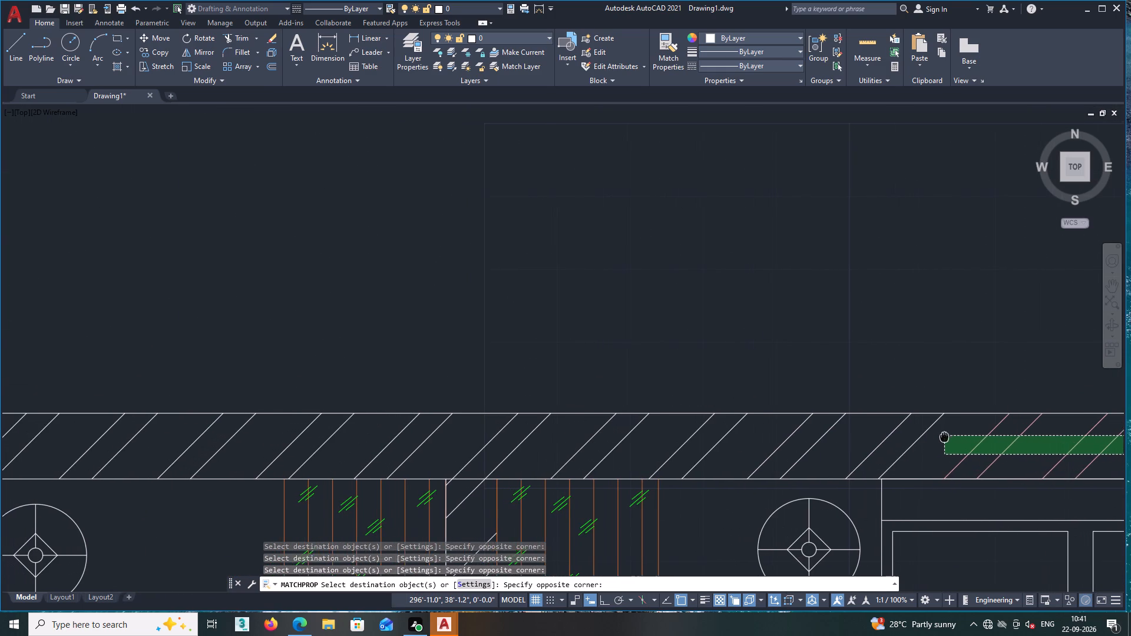
pyautogui.moveTo(947, 436); pyautogui.dragTo(1024, 443, button='middle')
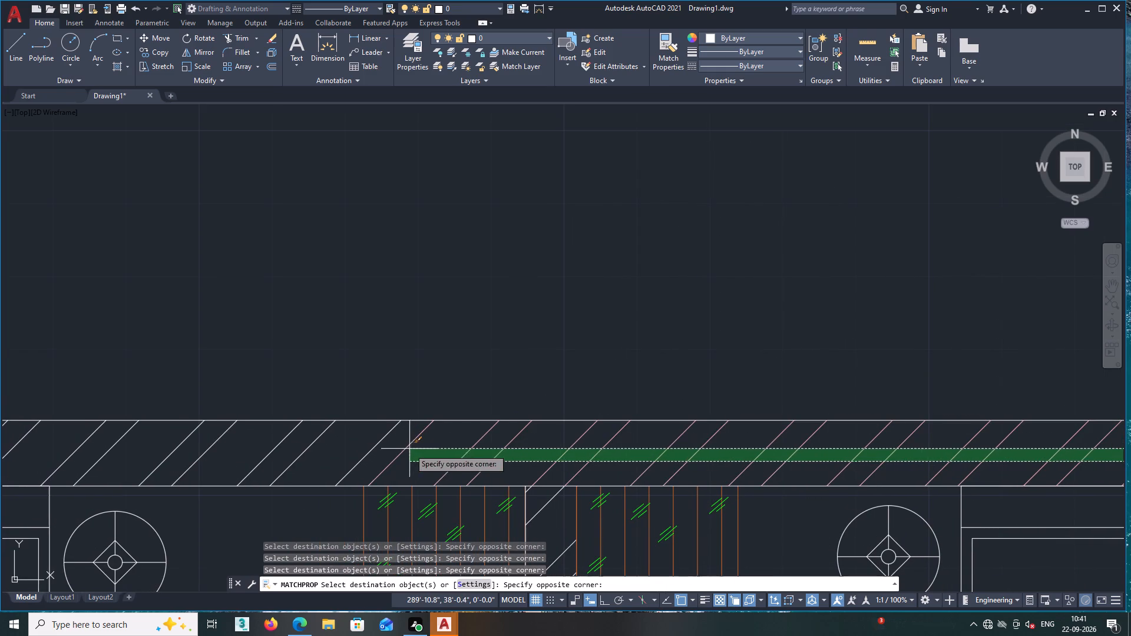
pyautogui.moveTo(396, 450); pyautogui.dragTo(1130, 448, button='middle')
pyautogui.moveTo(425, 448); pyautogui.dragTo(802, 409, button='middle')
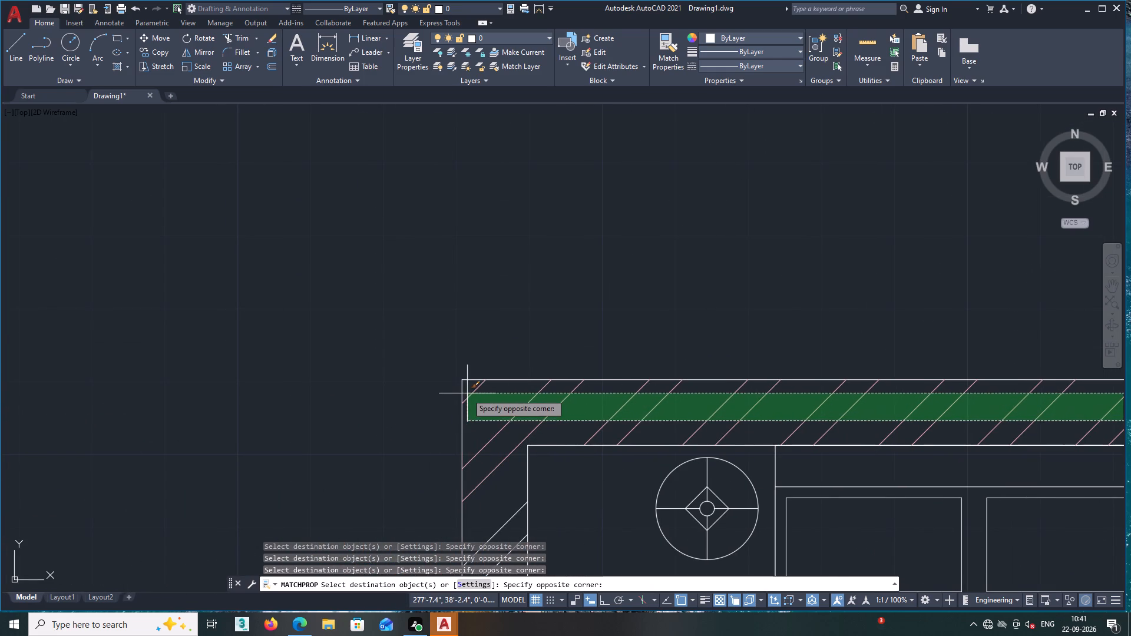
pyautogui.click(472, 393)
pyautogui.moveTo(480, 494); pyautogui.dragTo(515, 430, button='middle')
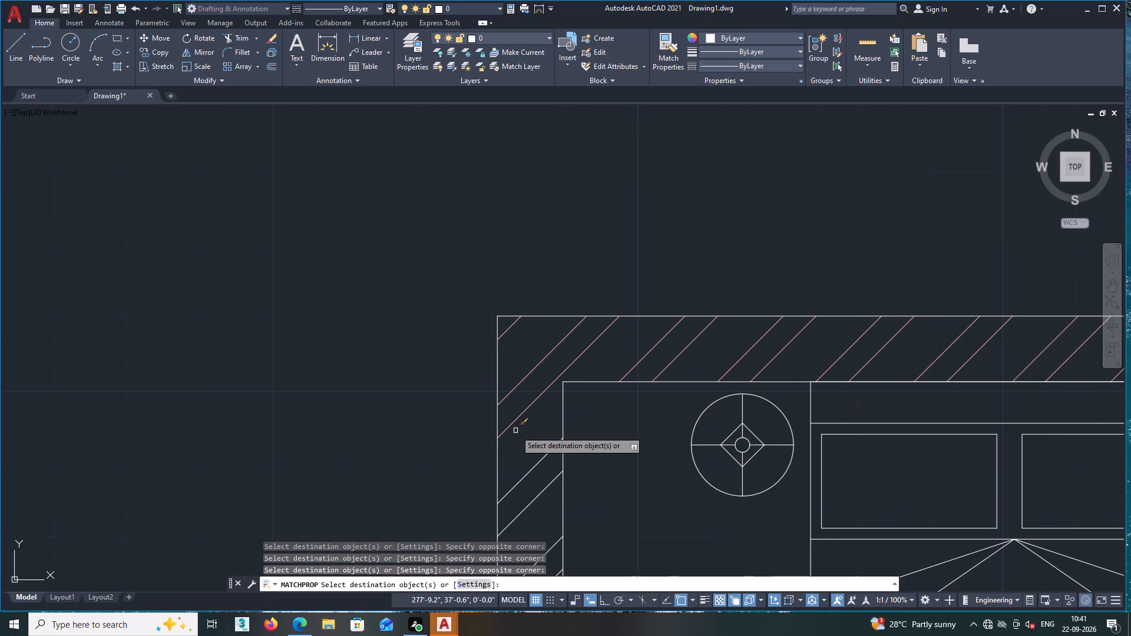
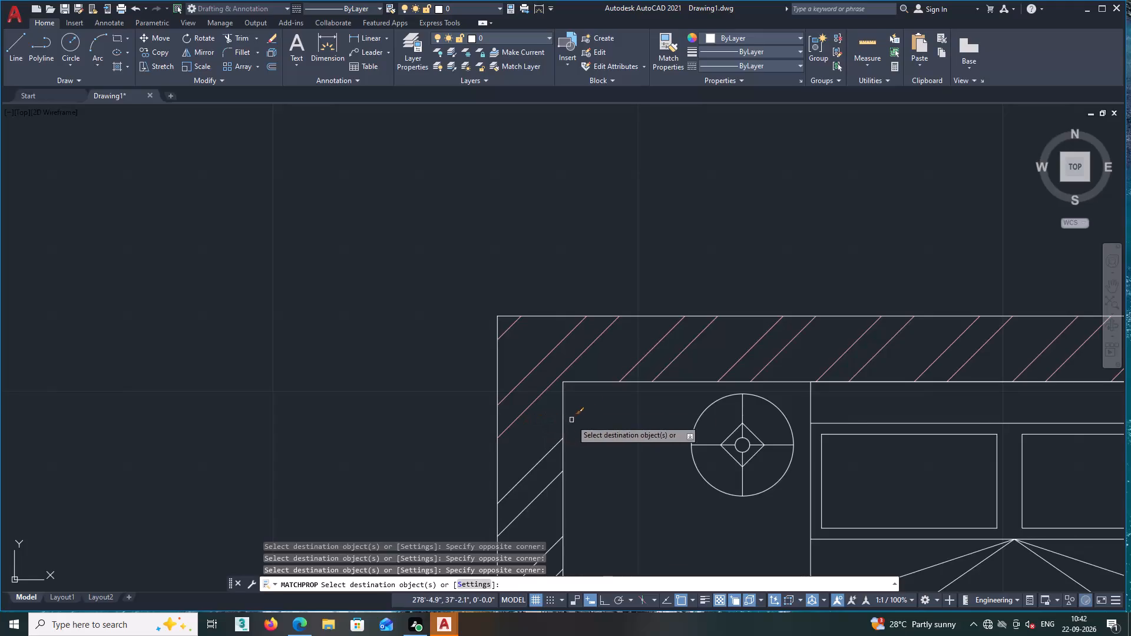
# Match the pink properties onto the exterior wall's remaining white hatch lines between the upper BEDROOM -1's top outer corner and its window.
pyautogui.scroll(-2, 604, 400)
pyautogui.scroll(3, 576, 463)
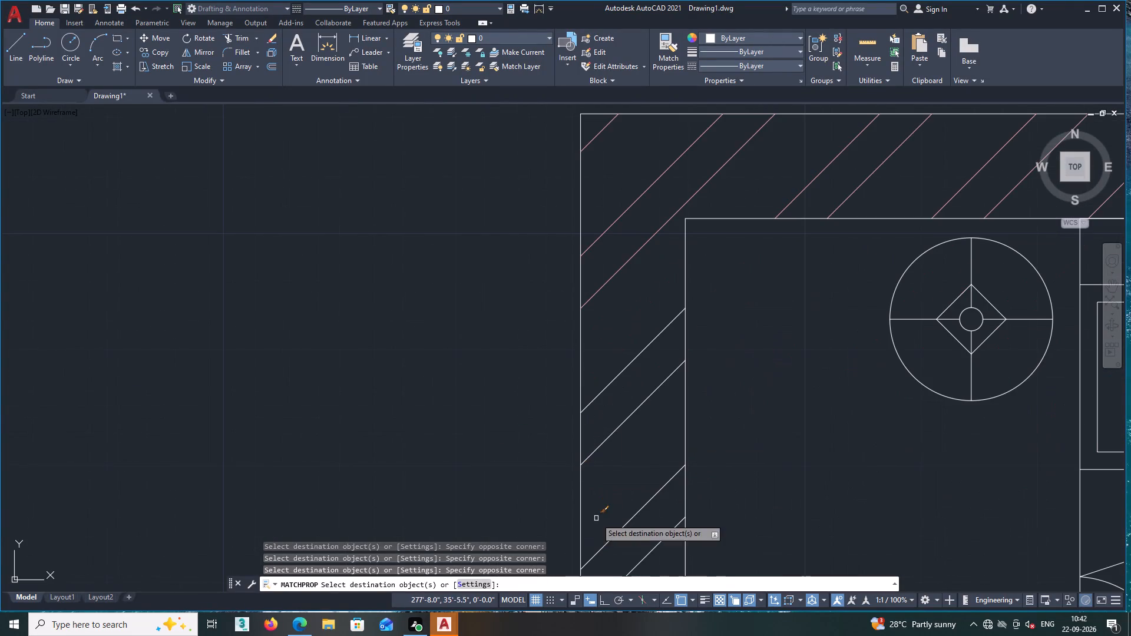
pyautogui.click(672, 547)
pyautogui.click(631, 279)
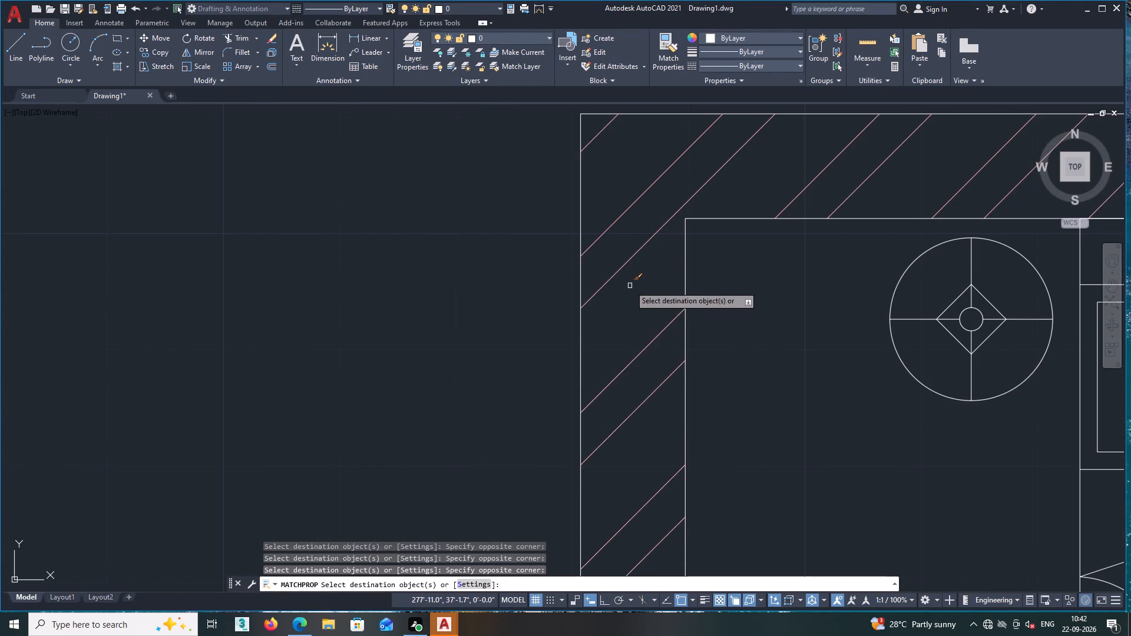
# Match the pink properties onto the exterior wall's hatch lines from the kitchen window up to BEDROOM -2's window.
pyautogui.scroll(-3, 627, 296)
pyautogui.moveTo(544, 307); pyautogui.dragTo(519, 326, button='middle')
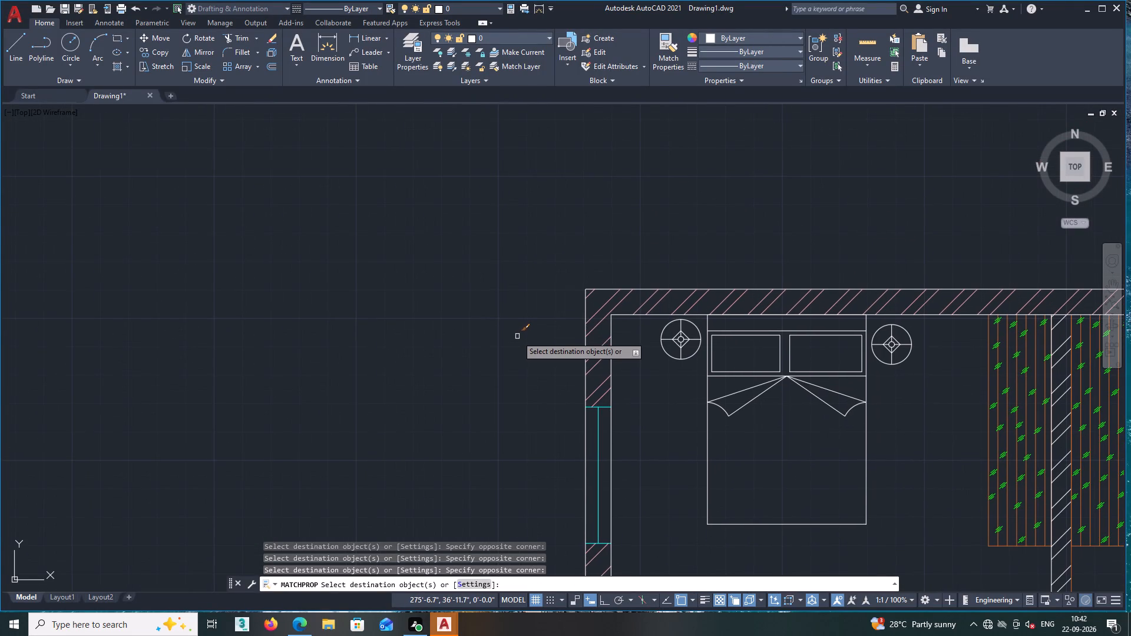
pyautogui.scroll(3, 587, 252)
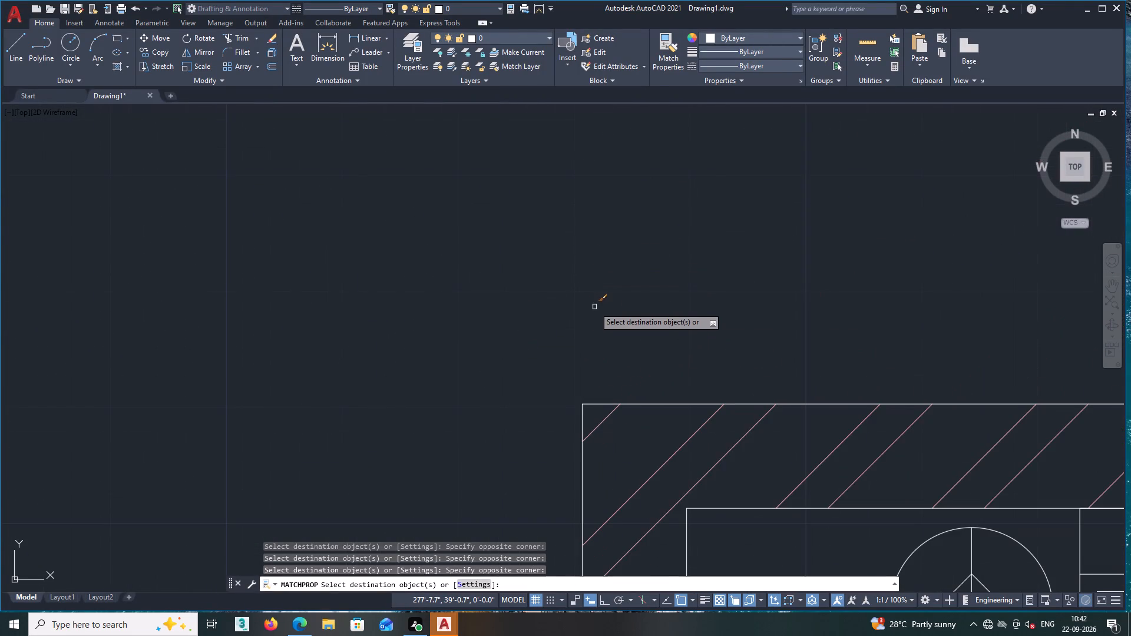
pyautogui.scroll(-3, 594, 307)
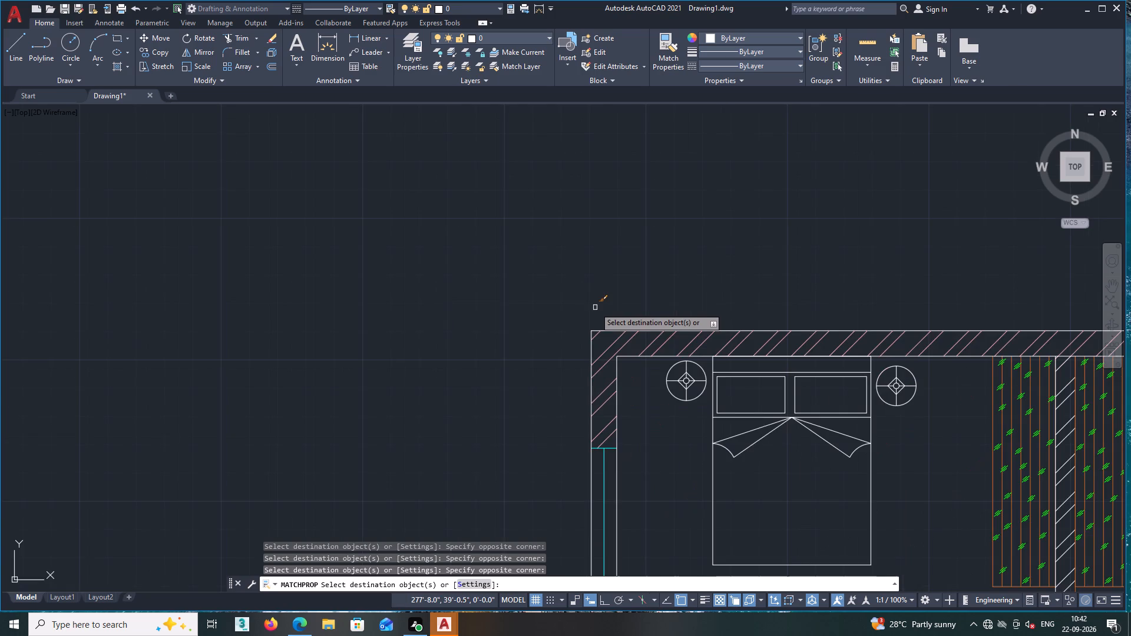
pyautogui.moveTo(658, 288); pyautogui.dragTo(520, 223, button='middle')
pyautogui.moveTo(709, 233); pyautogui.dragTo(497, 191, button='middle')
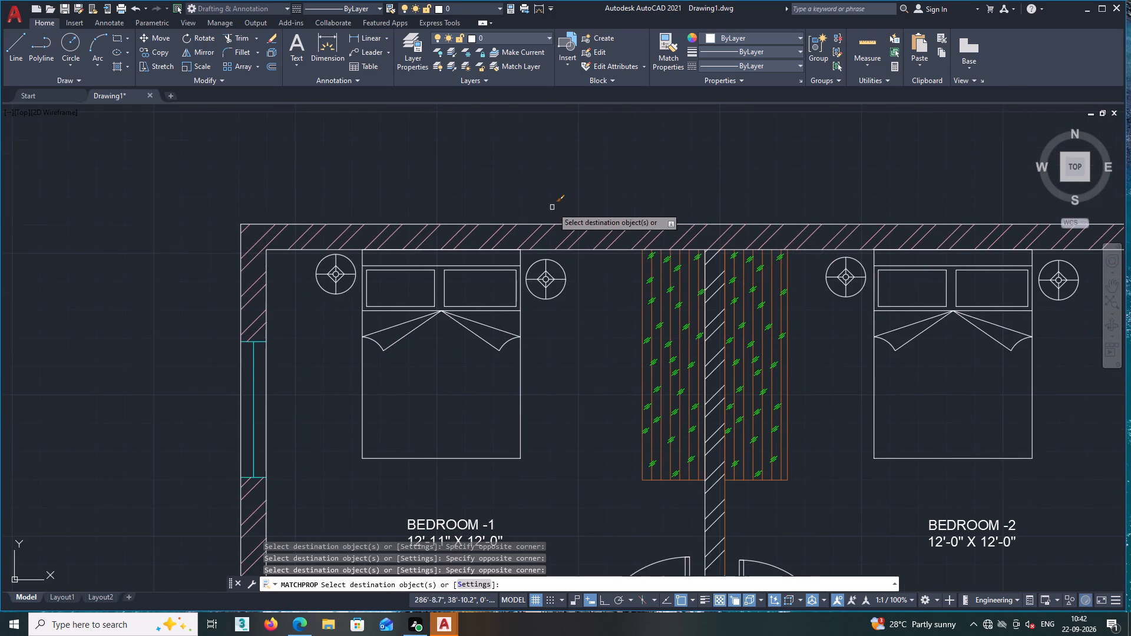
pyautogui.scroll(-3, 553, 207)
pyautogui.moveTo(713, 280); pyautogui.dragTo(646, 281, button='middle')
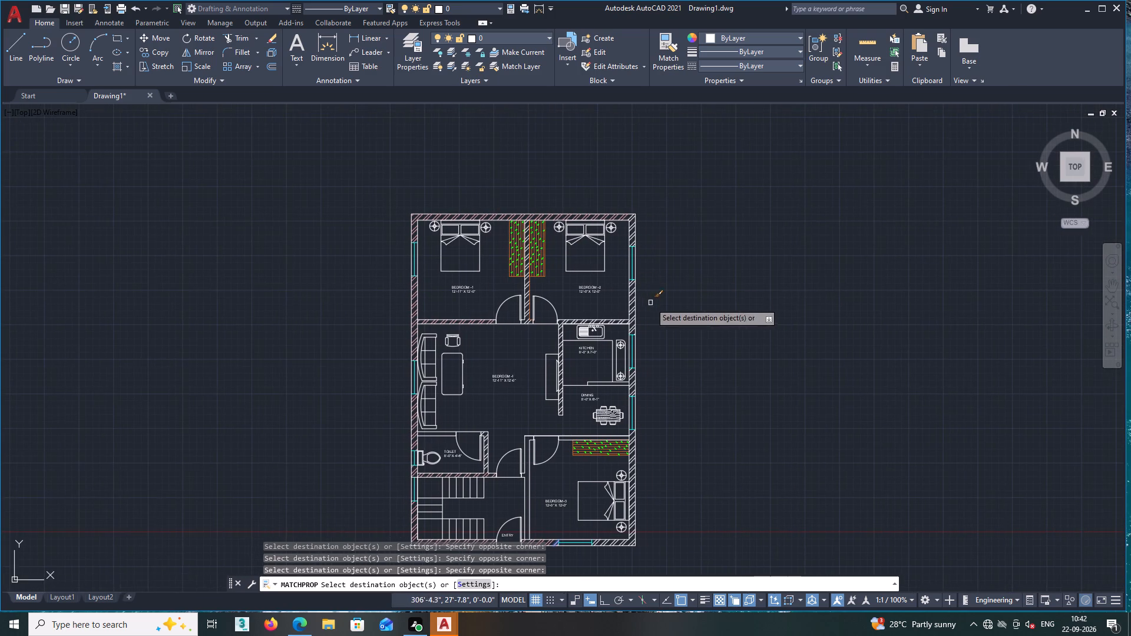
pyautogui.scroll(4, 631, 306)
pyautogui.scroll(3, 652, 460)
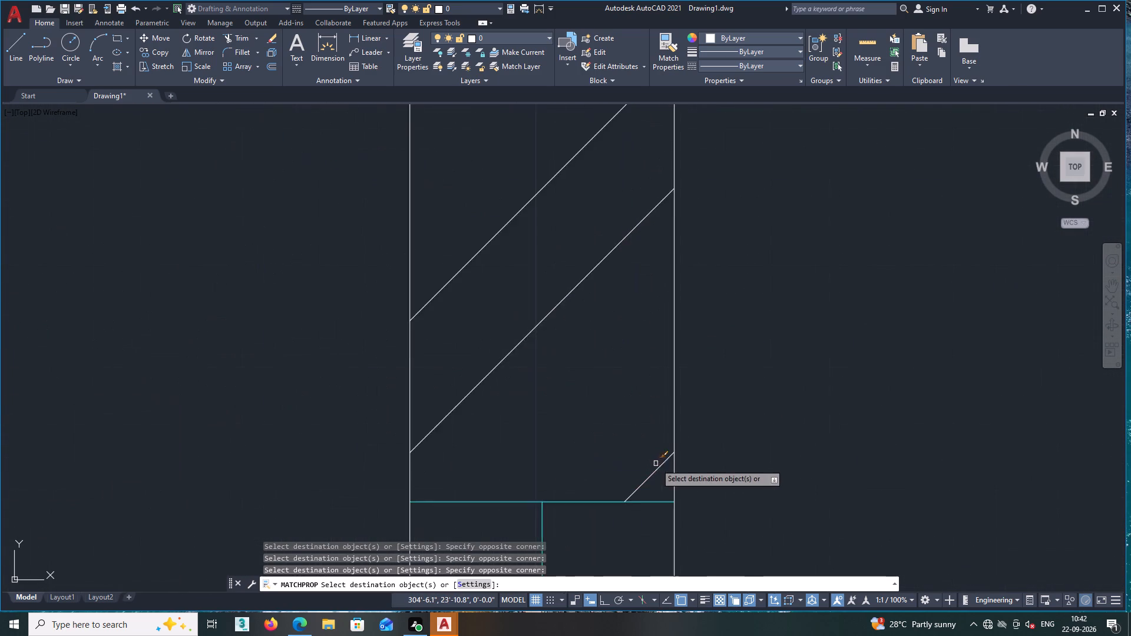
pyautogui.scroll(2, 656, 465)
pyautogui.click(662, 481)
pyautogui.scroll(-2, 547, 220)
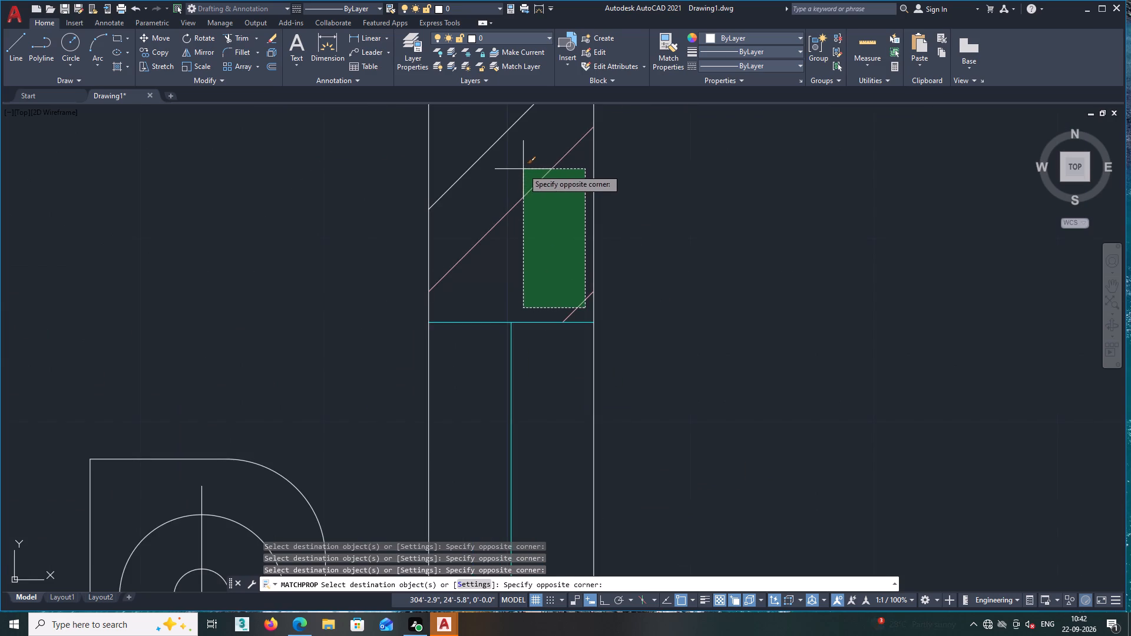
pyautogui.moveTo(522, 169); pyautogui.dragTo(570, 307, button='middle')
pyautogui.scroll(-2, 558, 223)
pyautogui.moveTo(550, 183); pyautogui.dragTo(683, 473, button='middle')
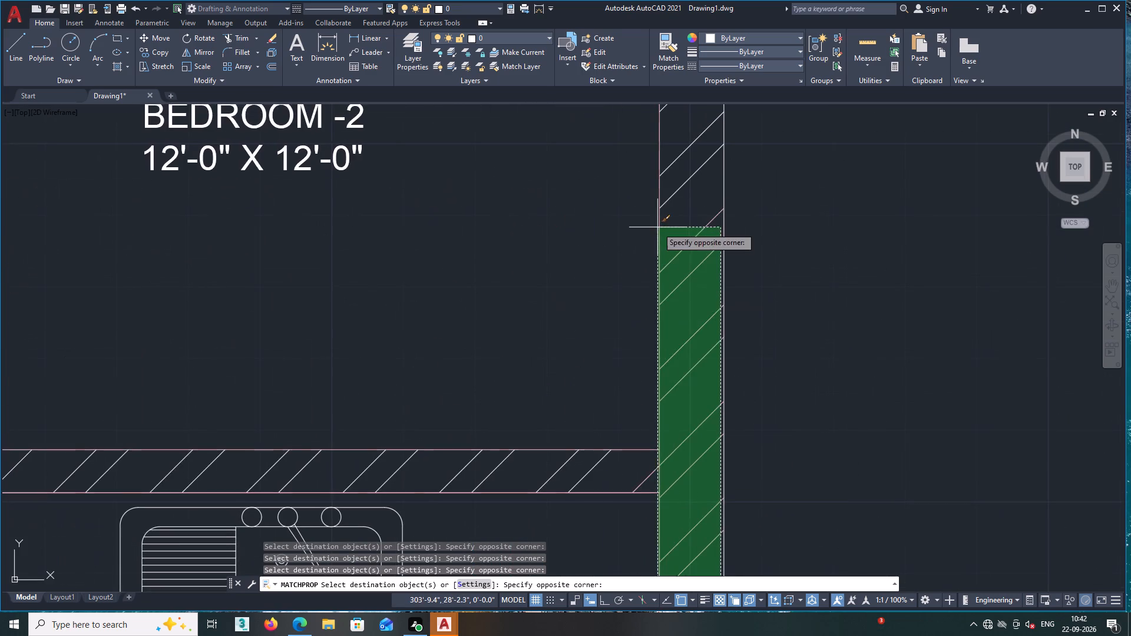
pyautogui.moveTo(658, 229); pyautogui.dragTo(684, 302, button='middle')
pyautogui.scroll(-1, 702, 228)
pyautogui.moveTo(702, 217); pyautogui.dragTo(702, 313, button='middle')
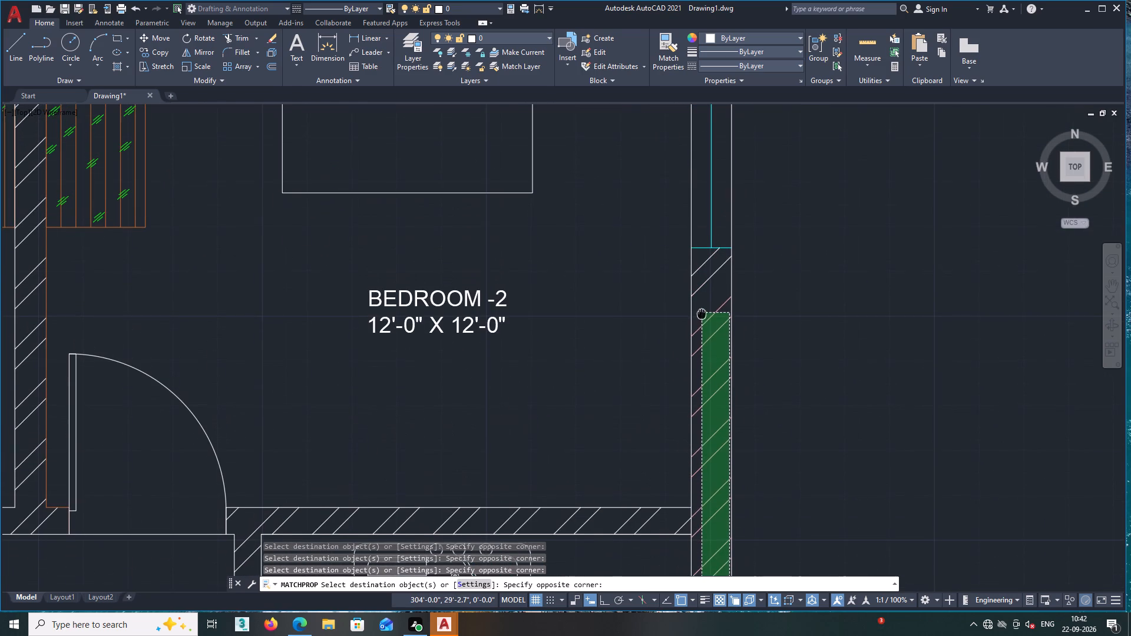
pyautogui.moveTo(702, 313); pyautogui.dragTo(700, 312, button='middle')
pyautogui.click(703, 291)
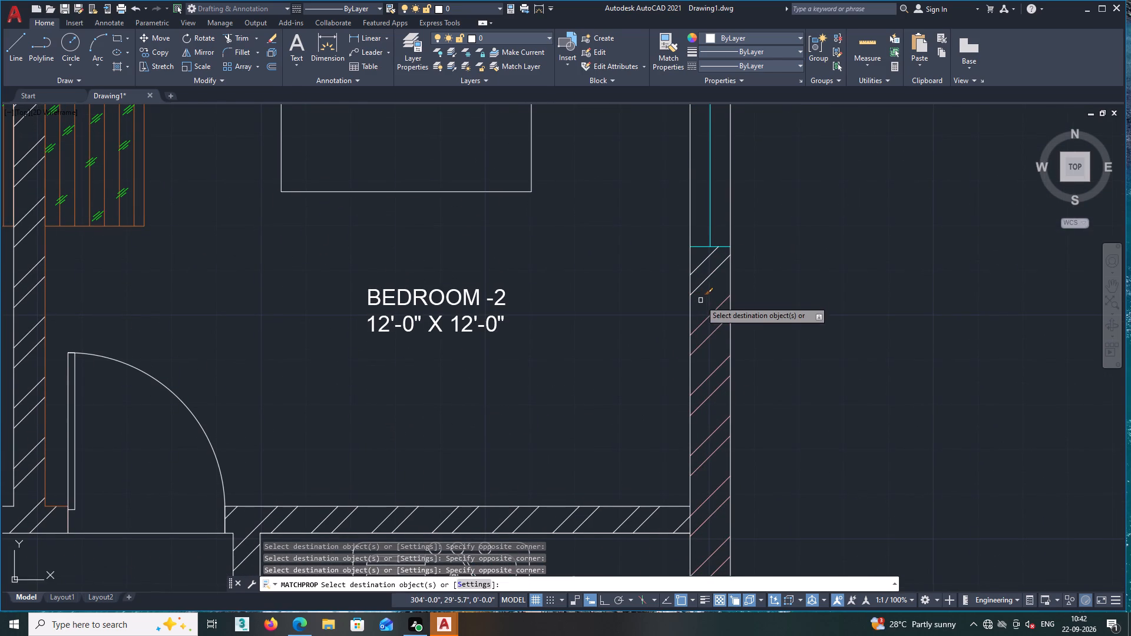
pyautogui.moveTo(707, 299); pyautogui.dragTo(713, 359, button='middle')
pyautogui.scroll(2, 715, 336)
pyautogui.click(721, 355)
pyautogui.click(699, 290)
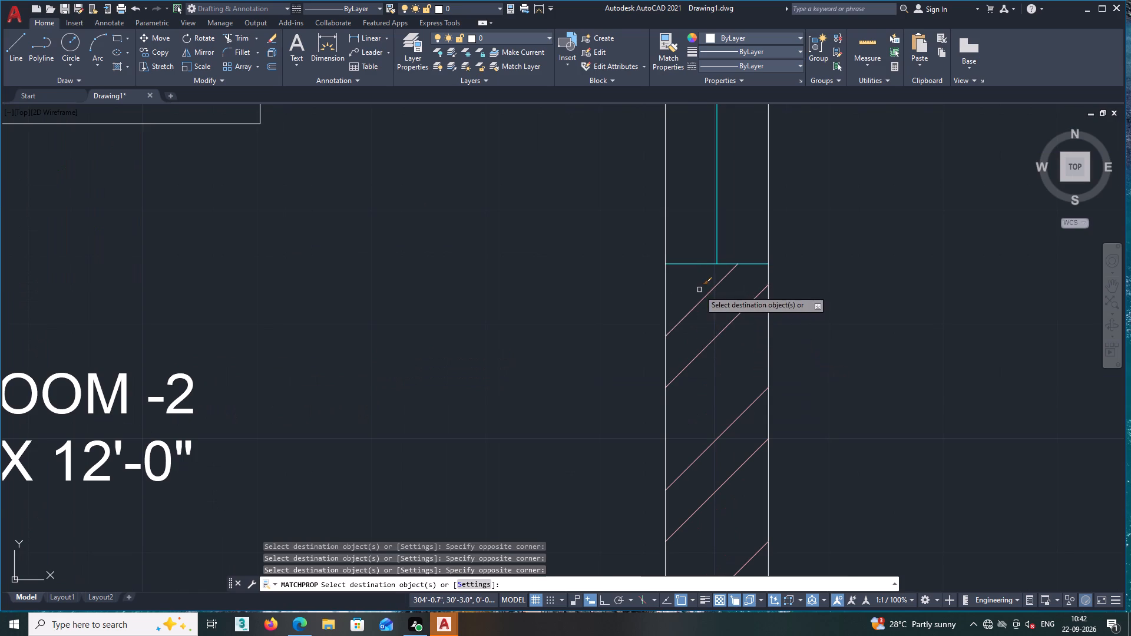
# Match the pink properties onto the exterior wall's hatch lines from BEDROOM -2's window up to its top outer corner.
pyautogui.scroll(-3, 703, 296)
pyautogui.moveTo(748, 314); pyautogui.dragTo(746, 546, button='middle')
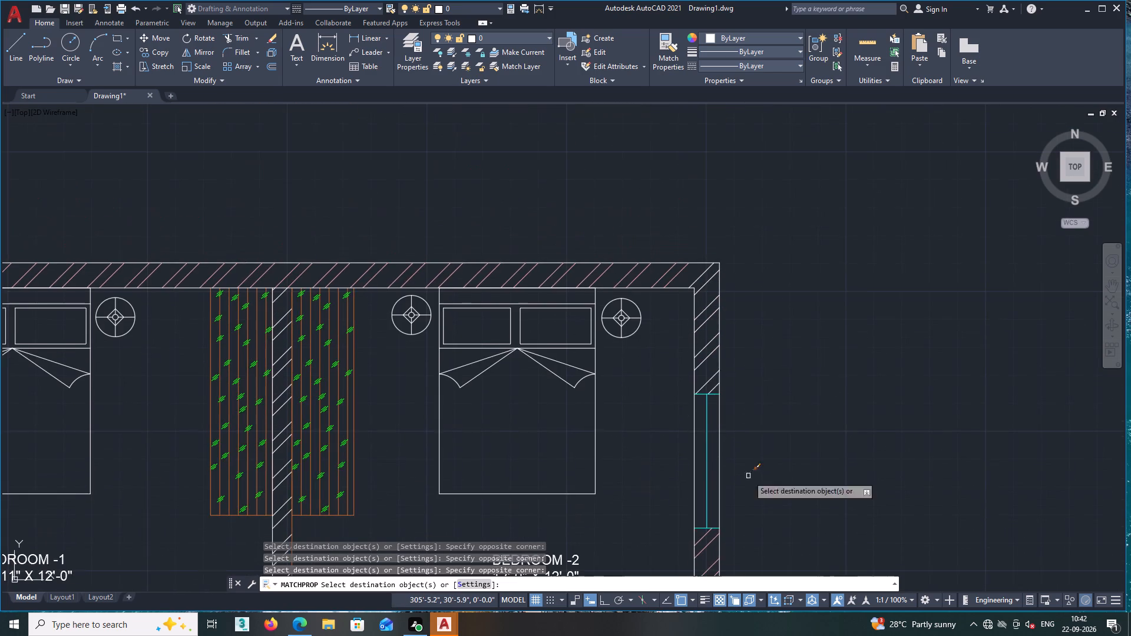
pyautogui.scroll(1, 697, 314)
pyautogui.scroll(2, 763, 432)
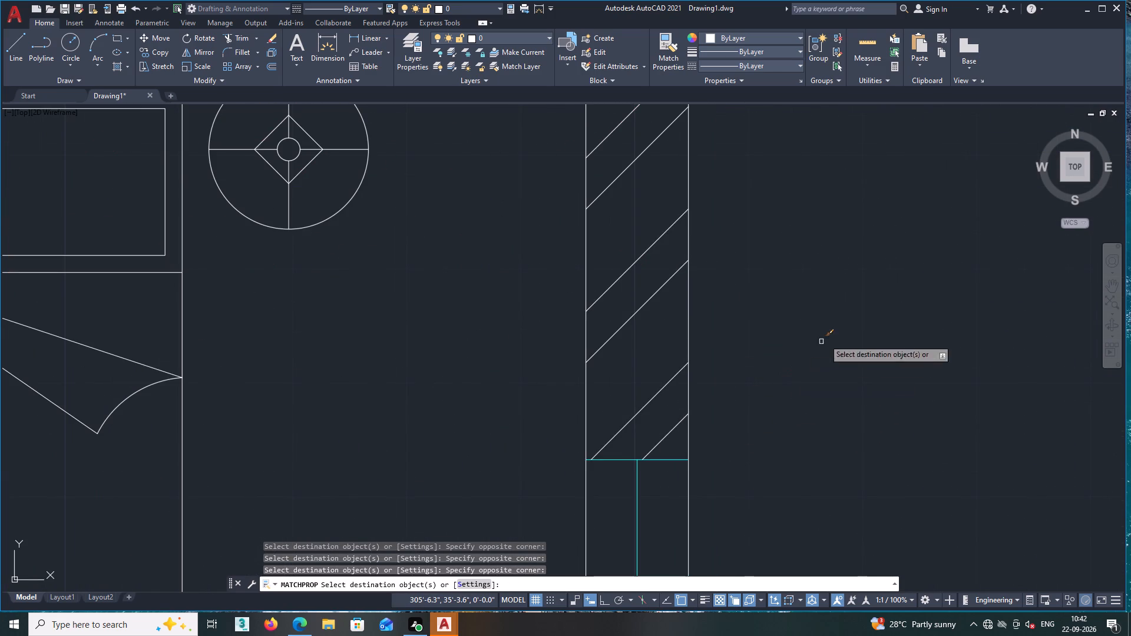
pyautogui.moveTo(849, 313); pyautogui.dragTo(1004, 403, button='middle')
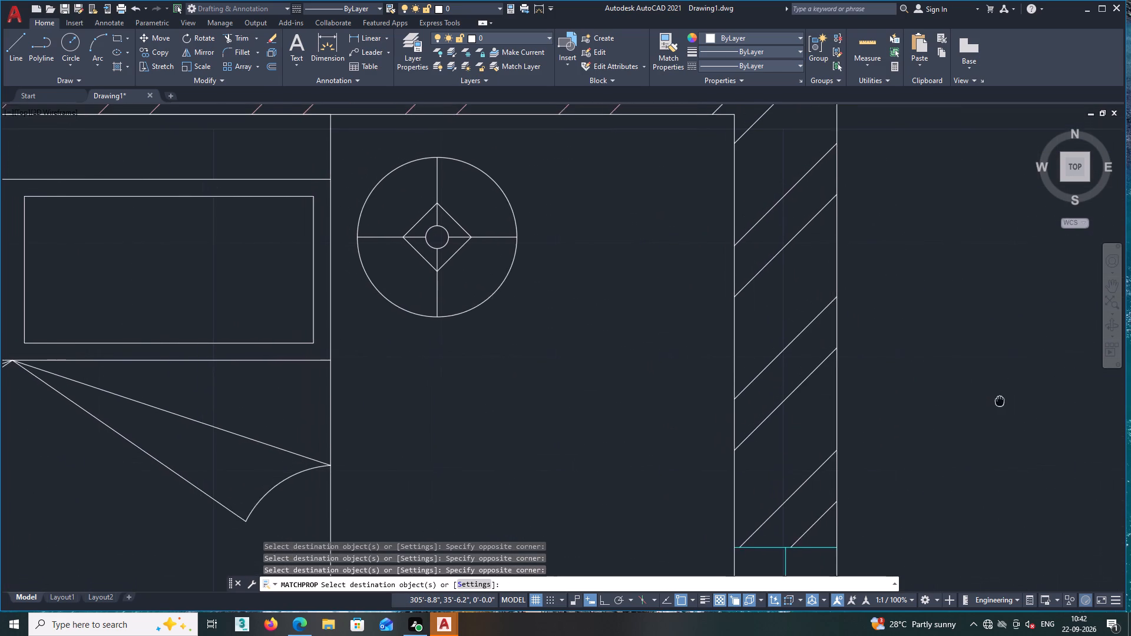
pyautogui.moveTo(1004, 403); pyautogui.dragTo(1025, 405, button='middle')
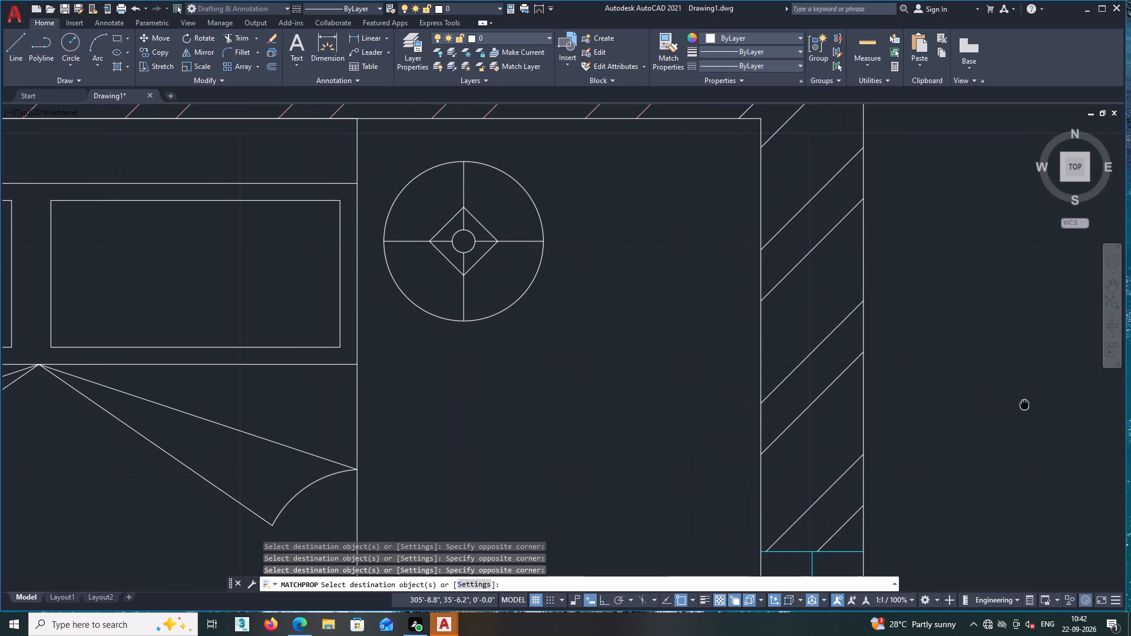
pyautogui.moveTo(1025, 405); pyautogui.dragTo(1030, 405, button='middle')
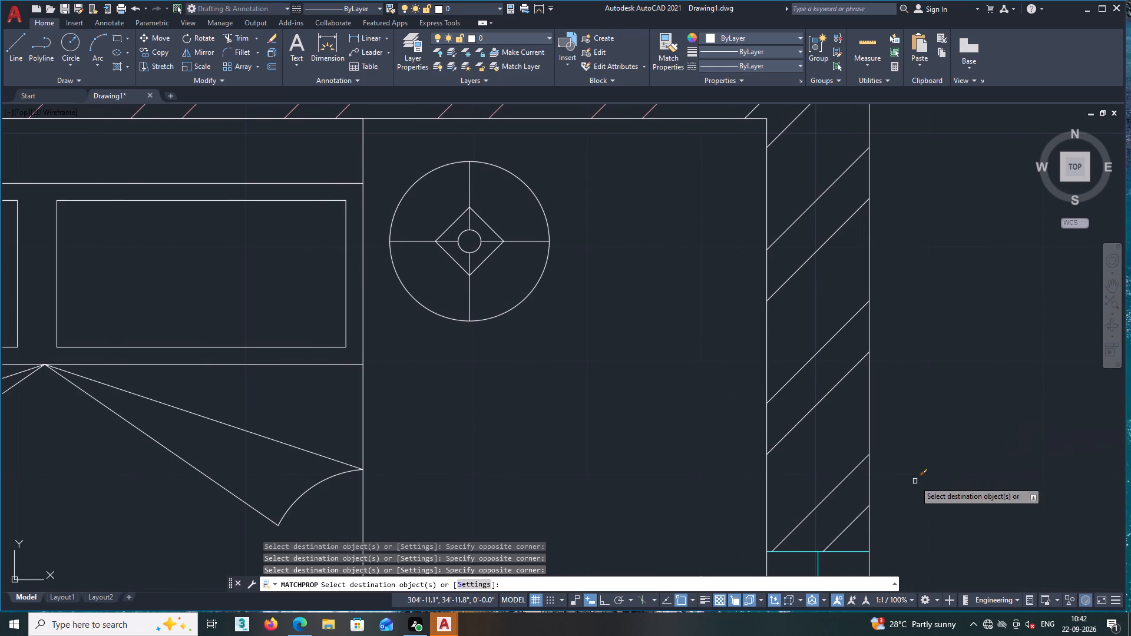
pyautogui.click(856, 534)
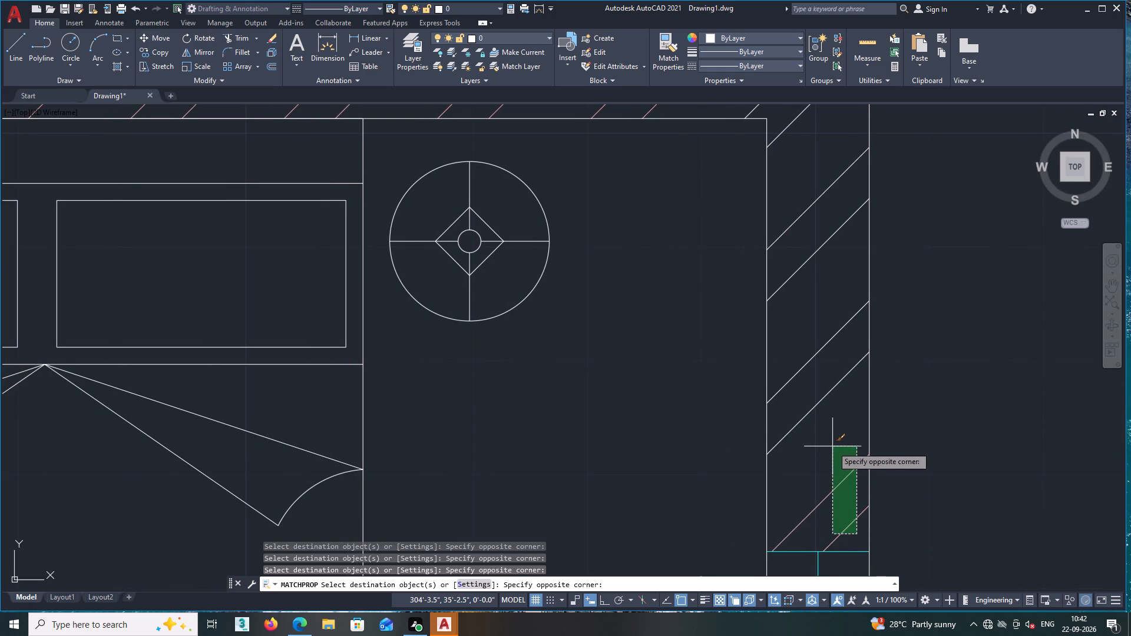
pyautogui.moveTo(832, 446); pyautogui.dragTo(858, 565, button='middle')
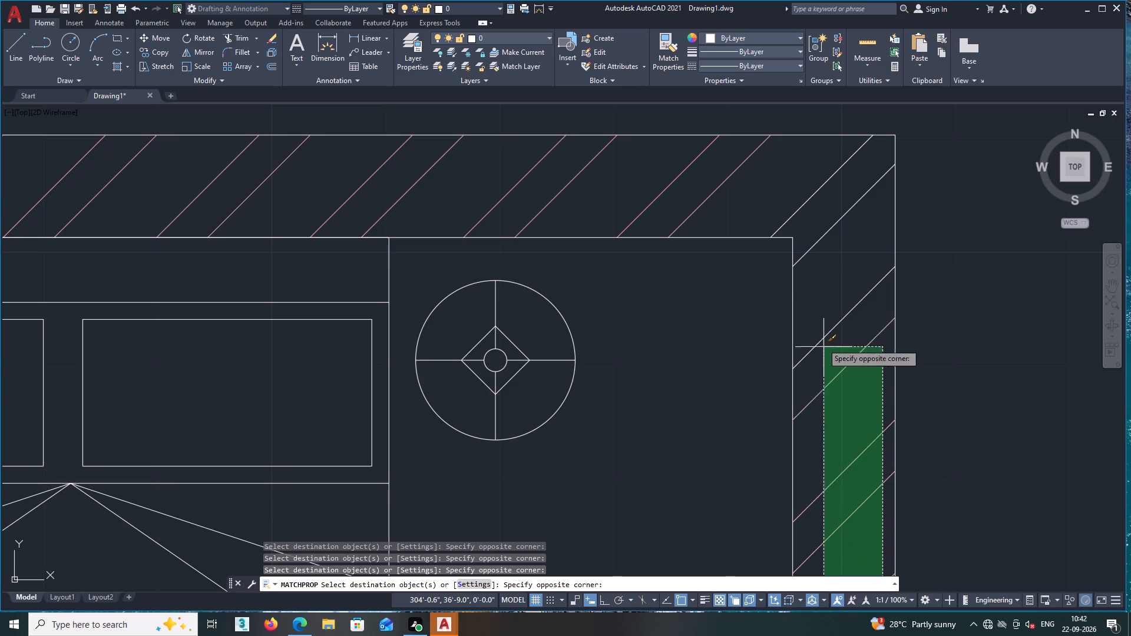
pyautogui.scroll(-1, 810, 287)
pyautogui.click(821, 236)
pyautogui.moveTo(821, 236); pyautogui.dragTo(839, 303, button='middle')
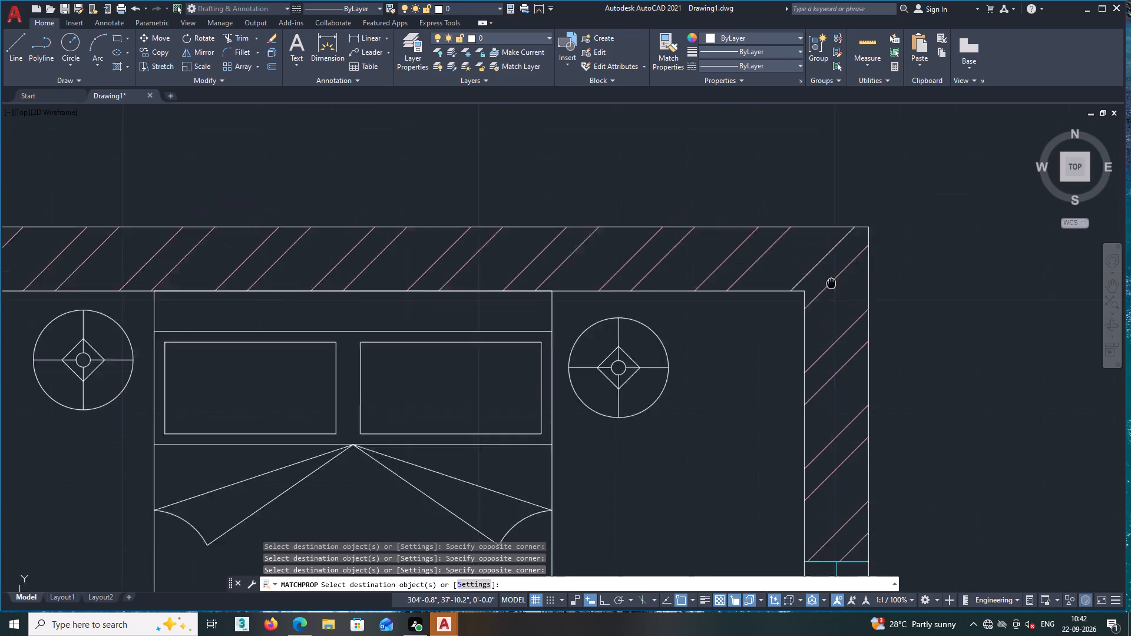
pyautogui.moveTo(839, 303); pyautogui.dragTo(843, 314, button='middle')
pyautogui.scroll(1, 842, 306)
pyautogui.click(844, 307)
pyautogui.click(829, 283)
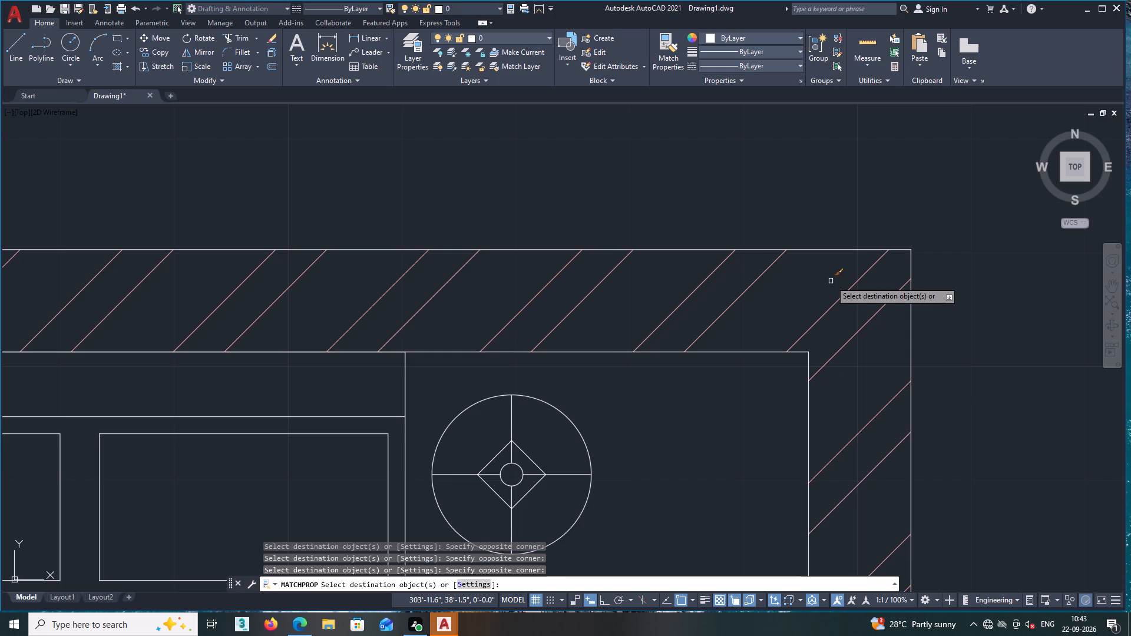
# Match the pink properties onto the hatch lines of the partition between the upper BEDROOM -1 and BEDROOM -2, up to the top wall.
pyautogui.scroll(-3, 831, 281)
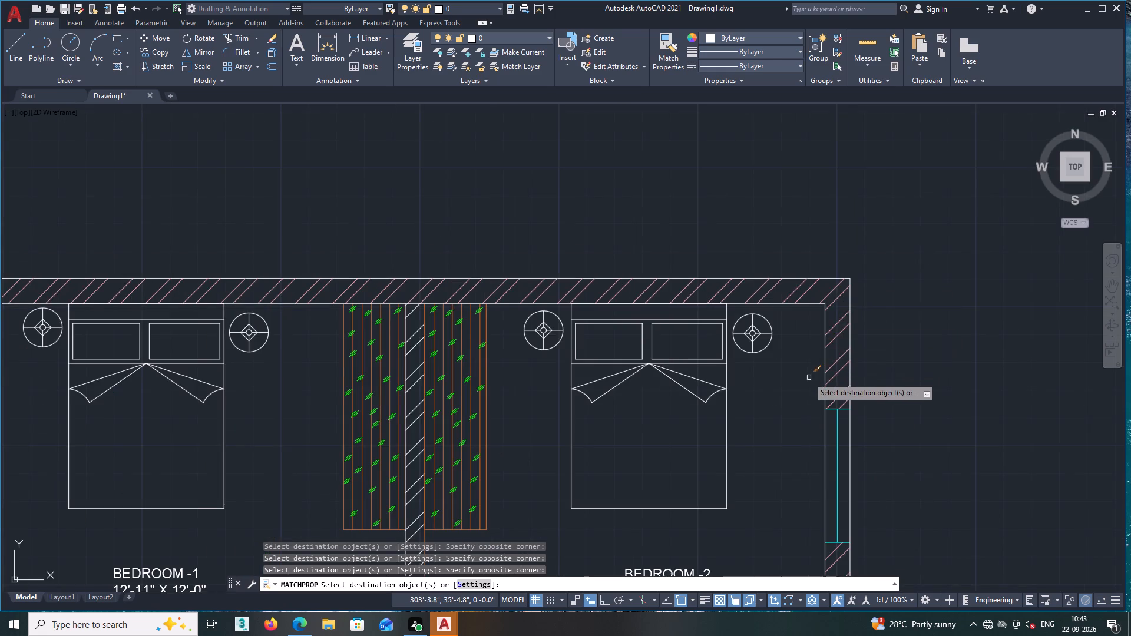
pyautogui.scroll(-3, 807, 382)
pyautogui.moveTo(840, 390); pyautogui.dragTo(864, 286, button='middle')
pyautogui.scroll(2, 719, 369)
pyautogui.scroll(3, 667, 373)
pyautogui.moveTo(967, 343); pyautogui.dragTo(905, 341, button='middle')
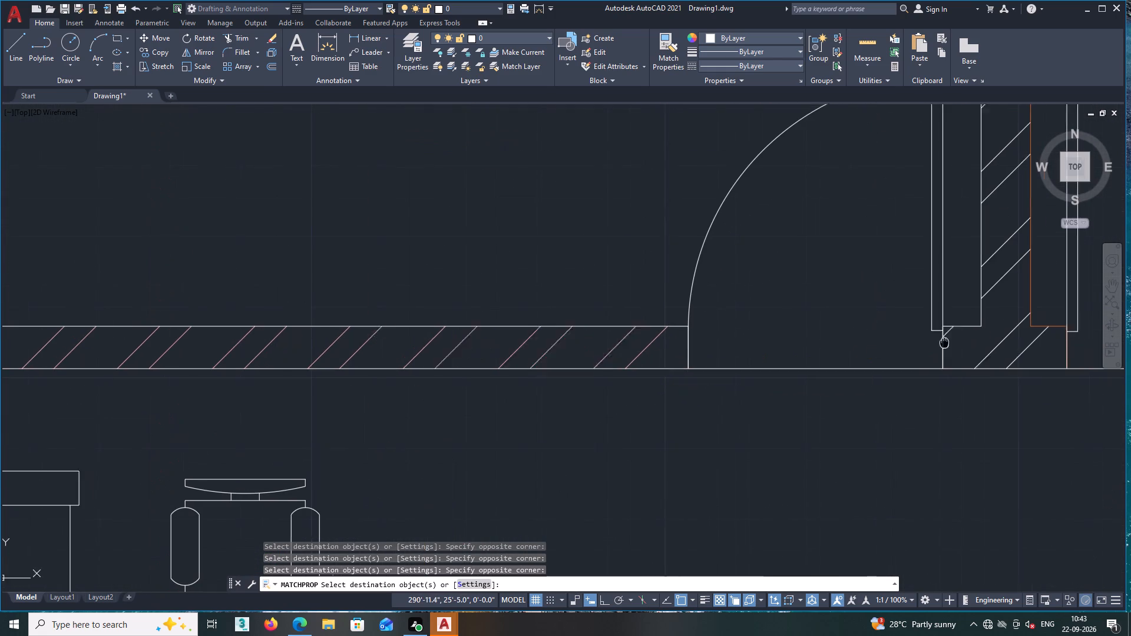
pyautogui.moveTo(905, 341); pyautogui.dragTo(667, 385, button='middle')
pyautogui.scroll(1, 722, 330)
pyautogui.doubleClick(720, 329)
pyautogui.moveTo(718, 250); pyautogui.dragTo(717, 286, button='middle')
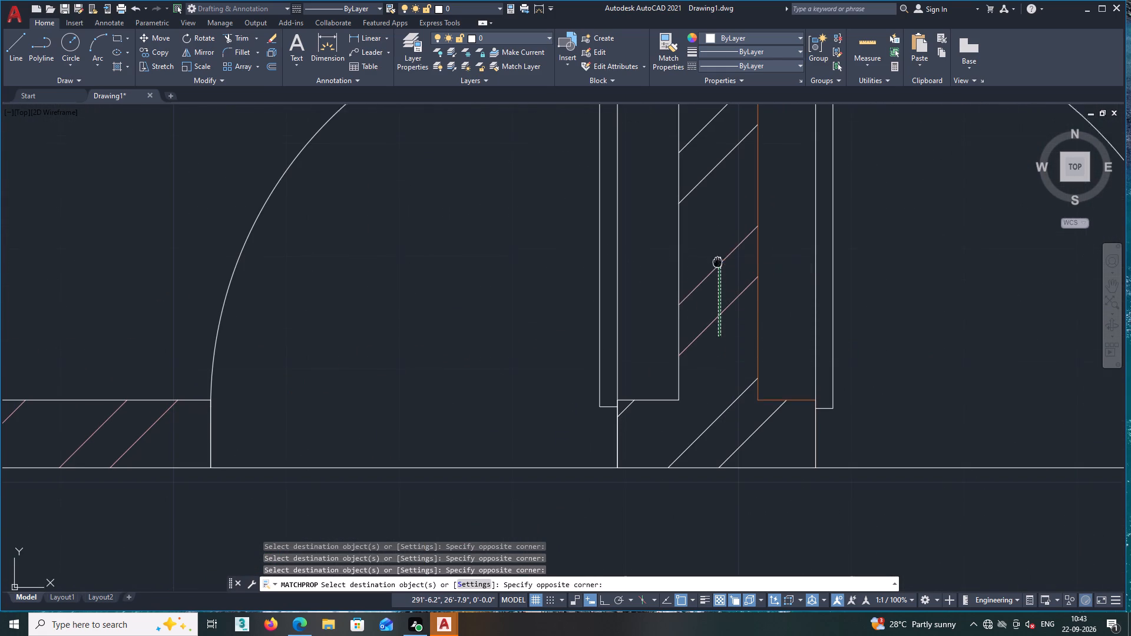
pyautogui.moveTo(717, 286); pyautogui.dragTo(707, 438, button='middle')
pyautogui.moveTo(705, 260); pyautogui.dragTo(702, 452, button='middle')
pyautogui.moveTo(693, 281); pyautogui.dragTo(680, 584, button='middle')
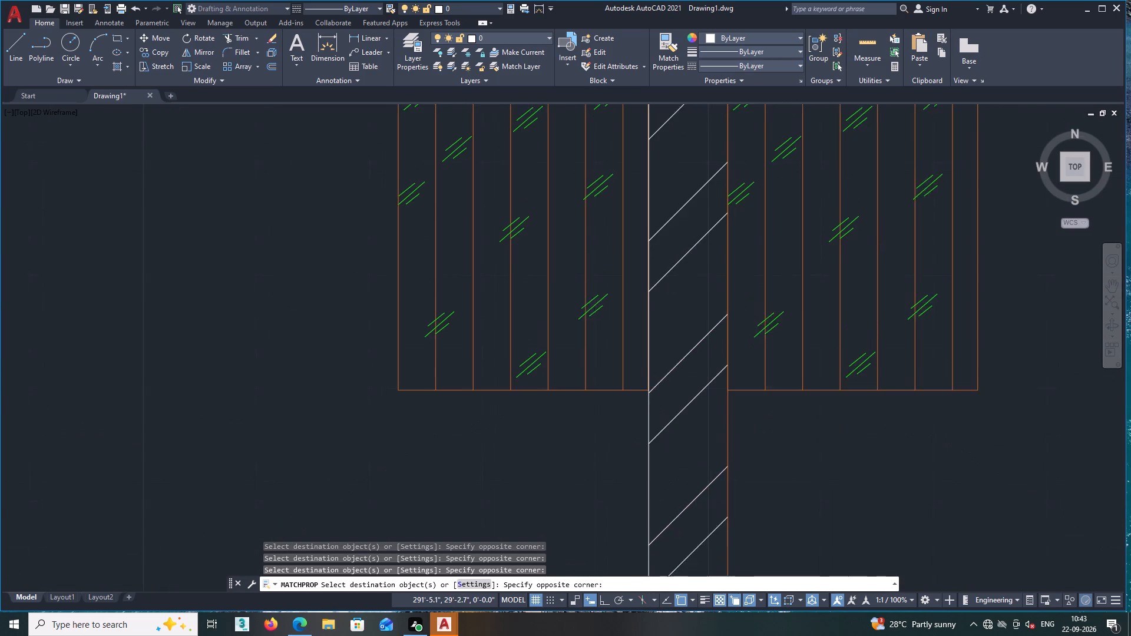
pyautogui.moveTo(680, 584); pyautogui.dragTo(678, 596, button='middle')
pyautogui.moveTo(701, 293); pyautogui.dragTo(726, 602, button='middle')
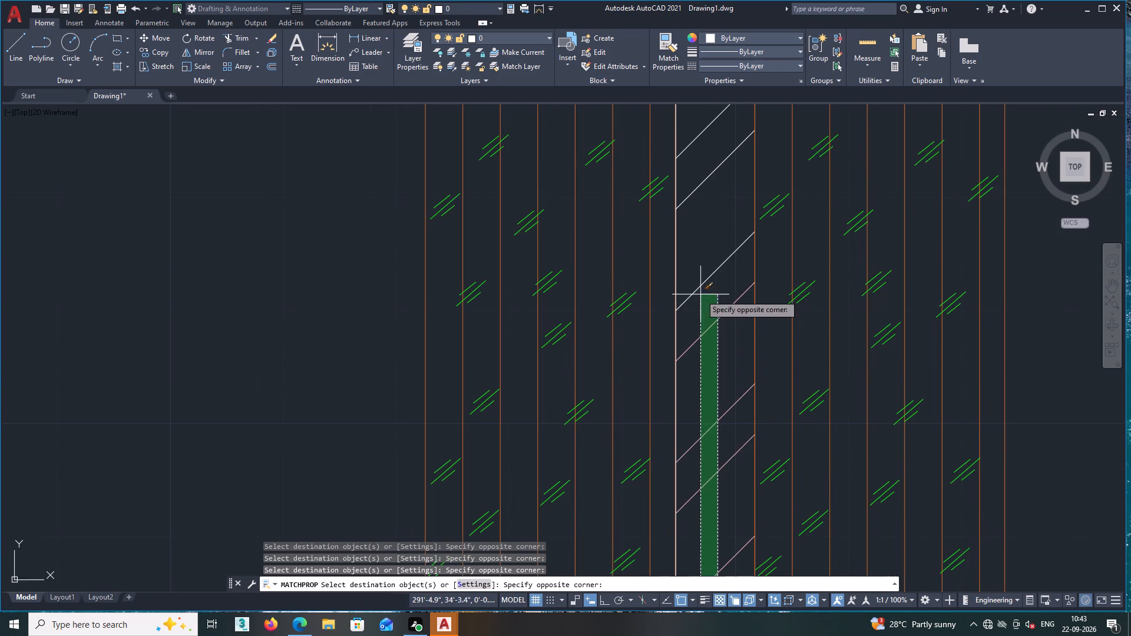
pyautogui.moveTo(700, 267); pyautogui.dragTo(735, 620, button='middle')
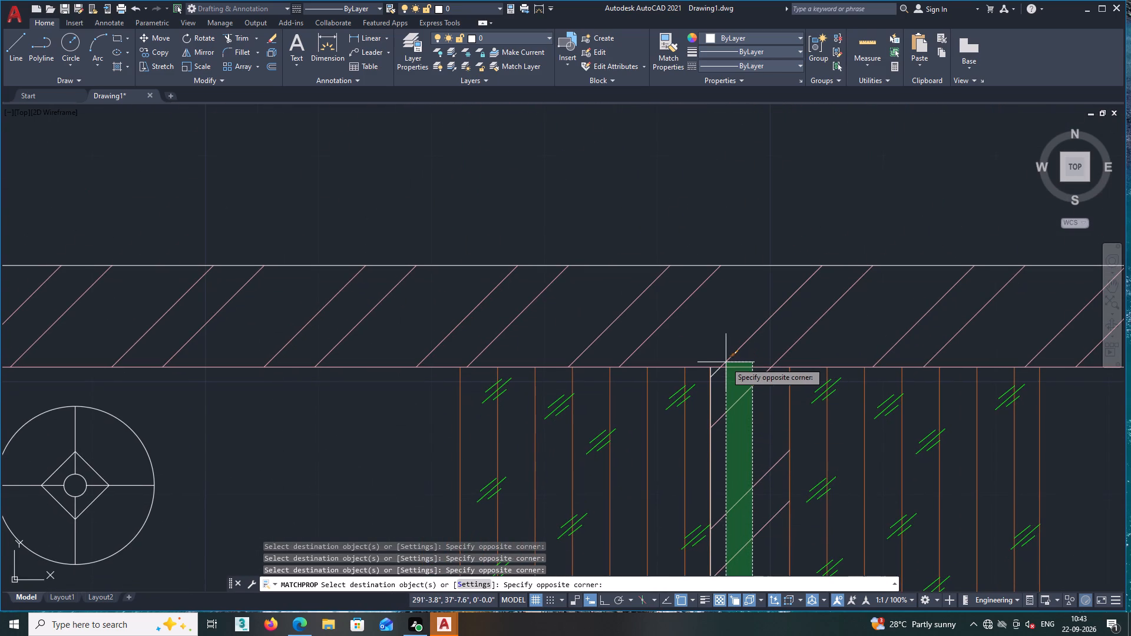
pyautogui.click(726, 355)
pyautogui.click(717, 373)
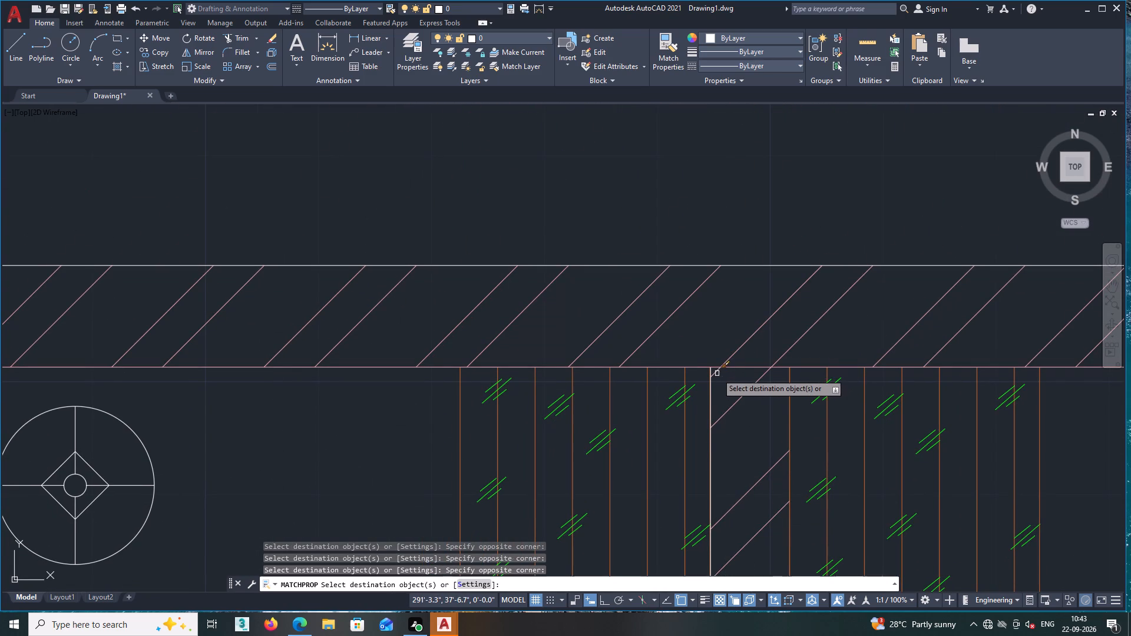
# Match the pink properties onto the remaining hatch lines at the foot of the bedroom partition, between the two bedroom doors.
pyautogui.scroll(-3, 736, 388)
pyautogui.moveTo(778, 317); pyautogui.dragTo(786, 182, button='middle')
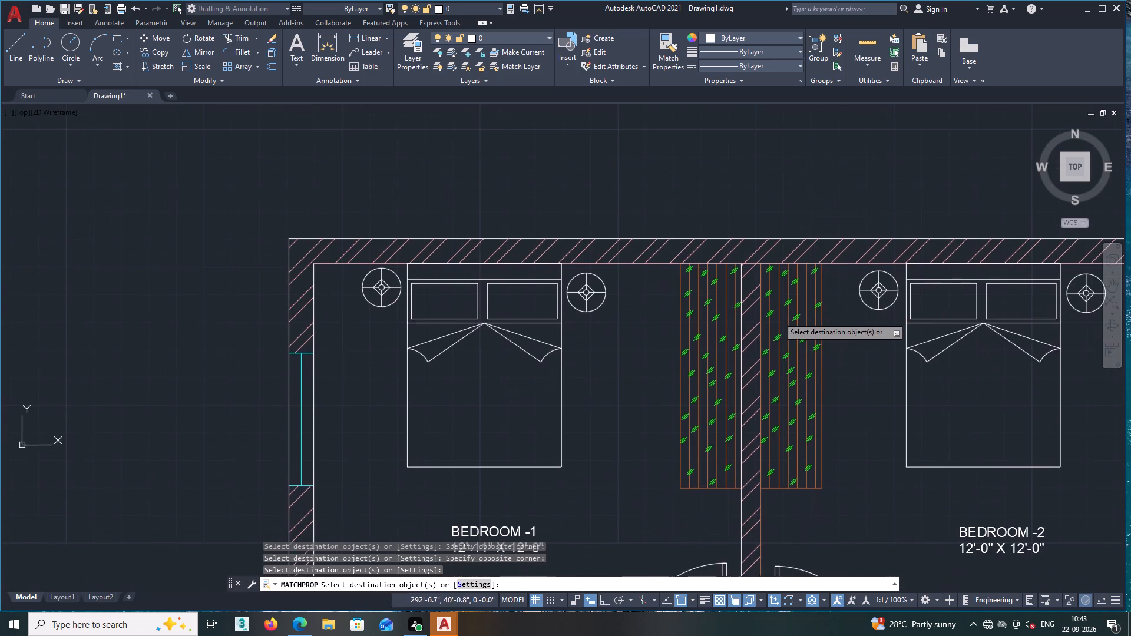
pyautogui.moveTo(616, 467); pyautogui.dragTo(611, 240, button='middle')
pyautogui.scroll(2, 708, 435)
pyautogui.scroll(2, 783, 446)
pyautogui.click(885, 484)
pyautogui.click(788, 425)
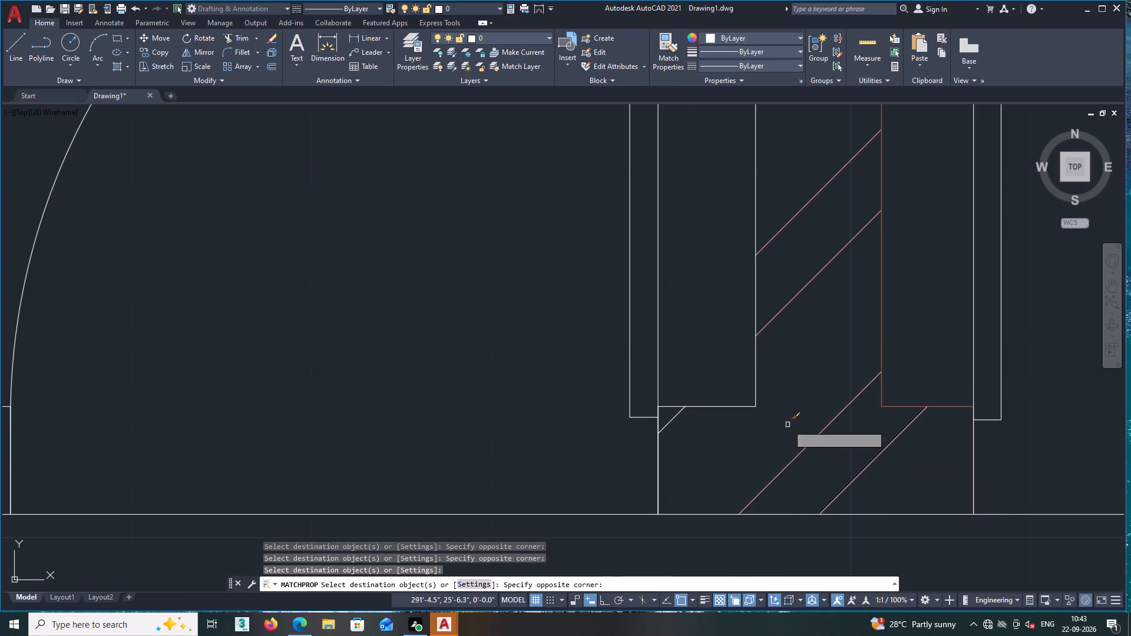
pyautogui.click(676, 418)
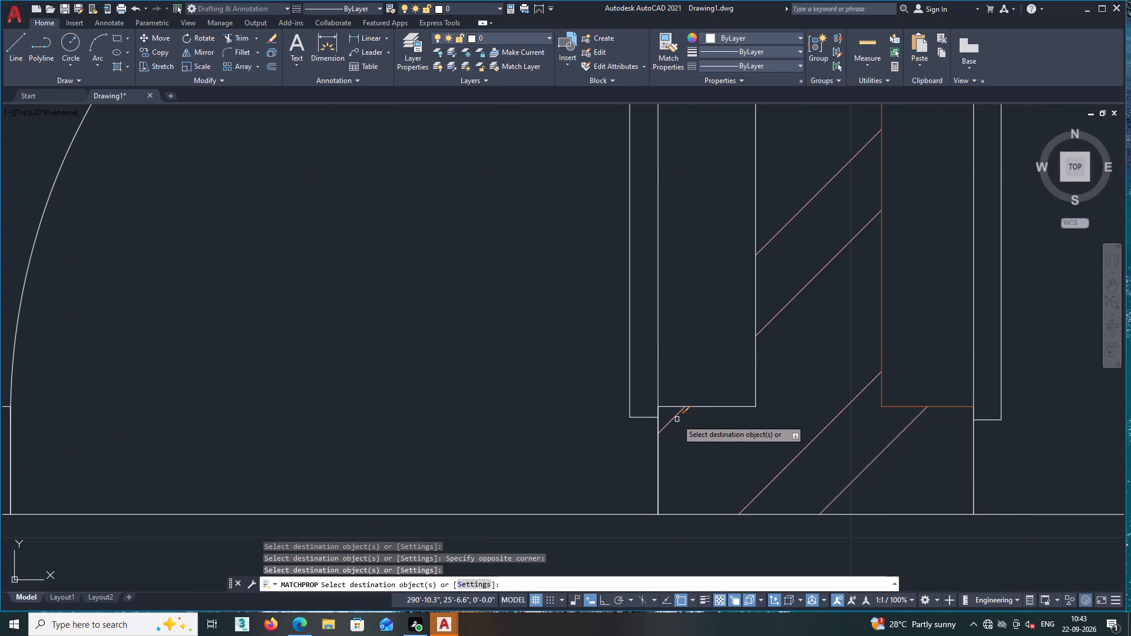
# Match the pink properties onto the hatch lines of the toilet's east wall, from its foot up to the toilet door.
pyautogui.scroll(-1, 677, 441)
pyautogui.scroll(-3, 685, 489)
pyautogui.moveTo(684, 535); pyautogui.dragTo(686, 377, button='middle')
pyautogui.moveTo(706, 388); pyautogui.dragTo(699, 380, button='middle')
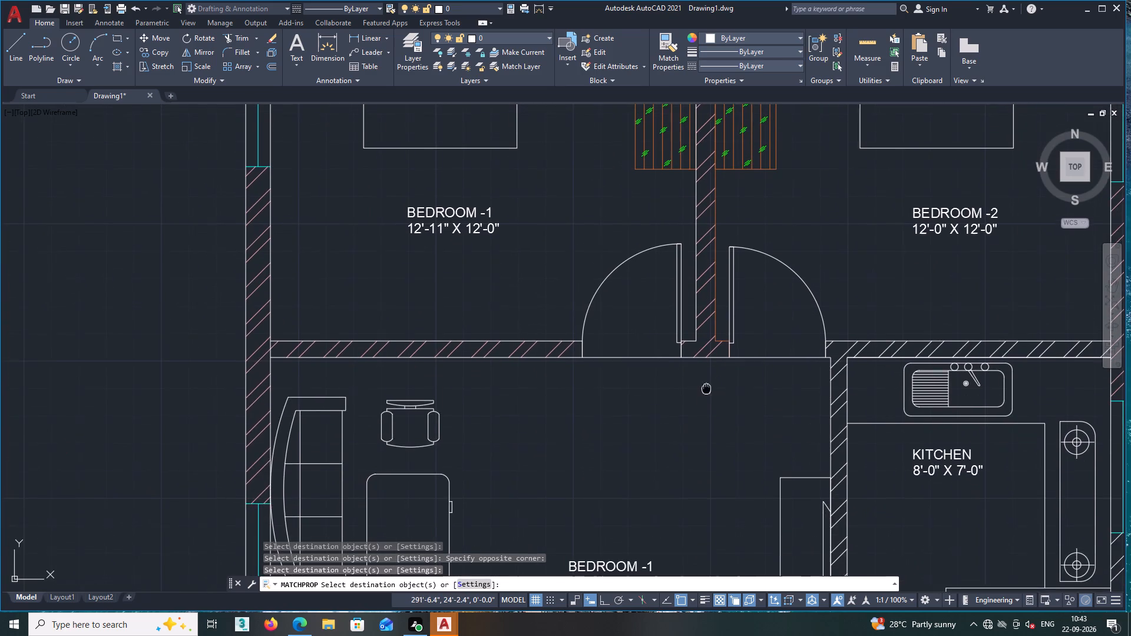
pyautogui.moveTo(699, 380); pyautogui.dragTo(692, 373, button='middle')
pyautogui.scroll(-2, 691, 373)
pyautogui.moveTo(675, 410); pyautogui.dragTo(684, 334, button='middle')
pyautogui.moveTo(661, 453); pyautogui.dragTo(663, 439, button='middle')
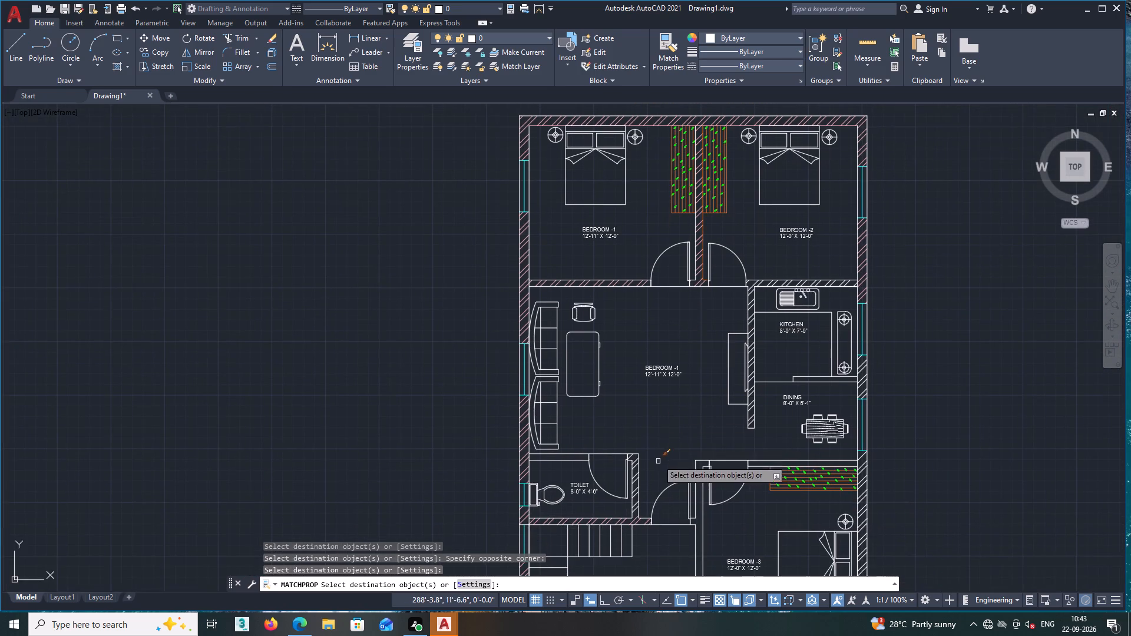
pyautogui.moveTo(663, 439); pyautogui.dragTo(669, 375, button='middle')
pyautogui.scroll(6, 646, 432)
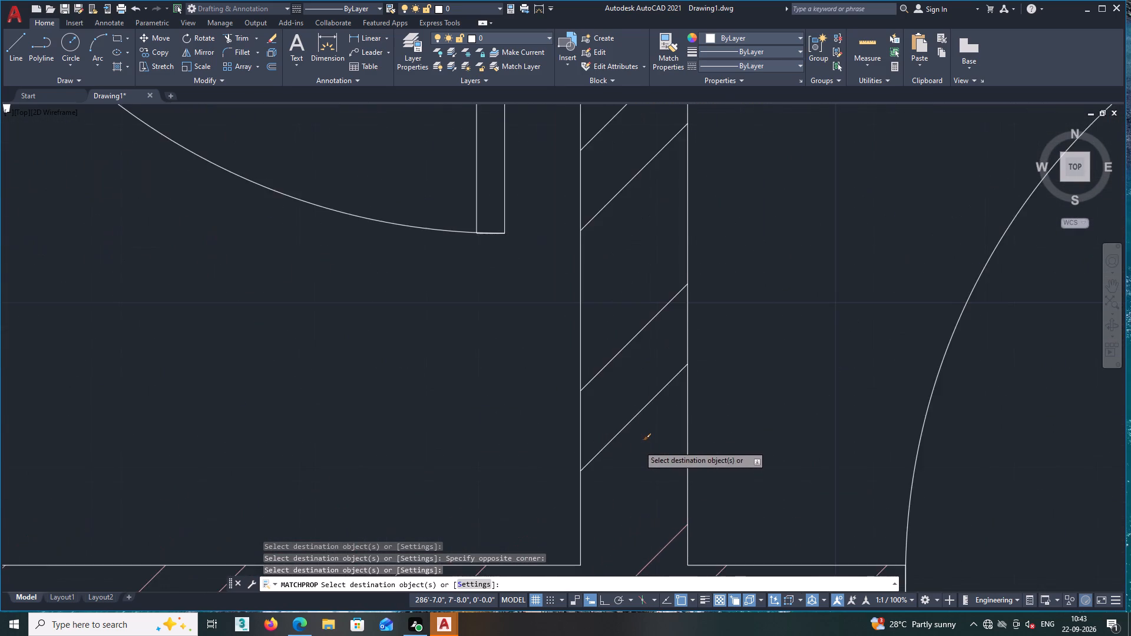
pyautogui.moveTo(639, 445); pyautogui.dragTo(667, 529, button='middle')
pyautogui.click(672, 521)
pyautogui.moveTo(635, 314); pyautogui.dragTo(667, 572, button='middle')
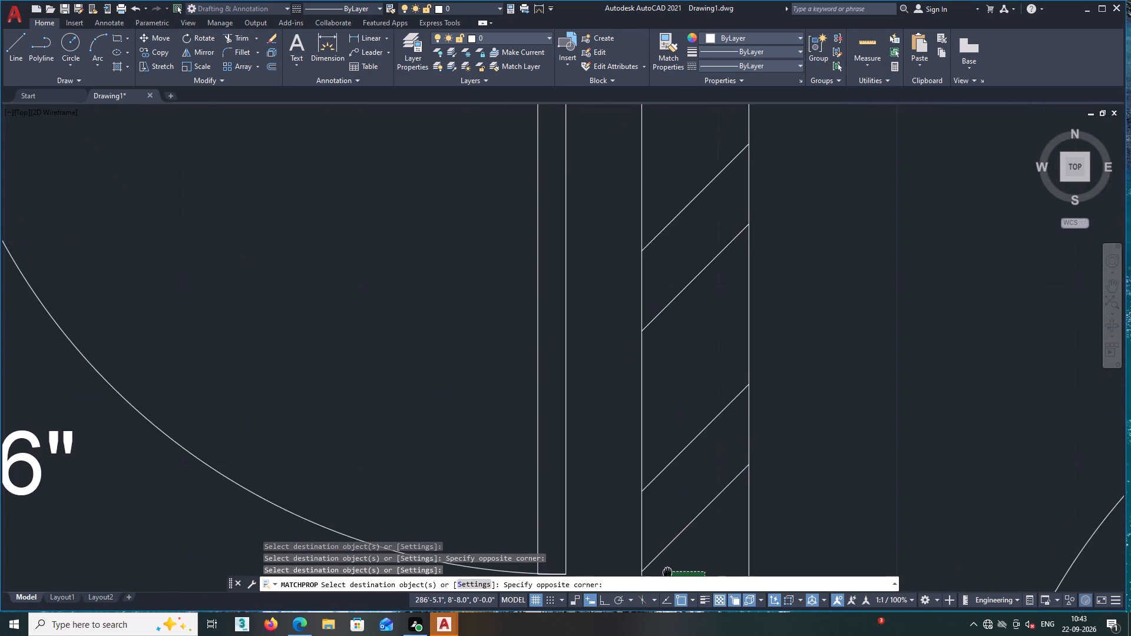
pyautogui.moveTo(667, 572); pyautogui.dragTo(690, 635, button='middle')
pyautogui.scroll(1, 690, 635)
pyautogui.moveTo(690, 635); pyautogui.dragTo(692, 624, button='middle')
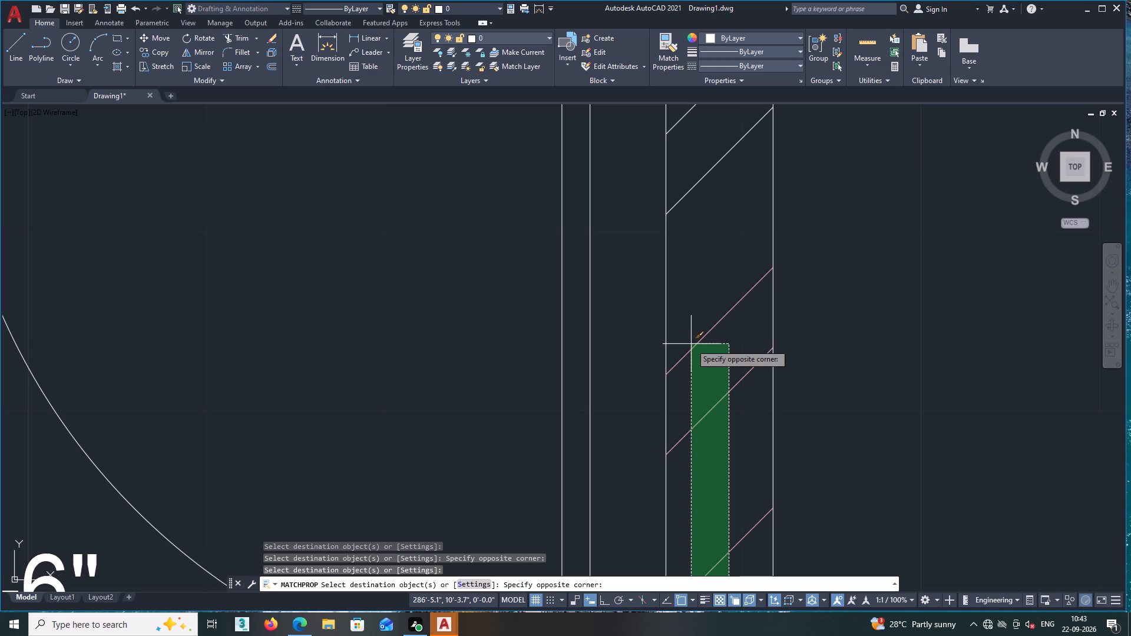
pyautogui.moveTo(703, 319); pyautogui.dragTo(794, 625, button='middle')
pyautogui.click(788, 372)
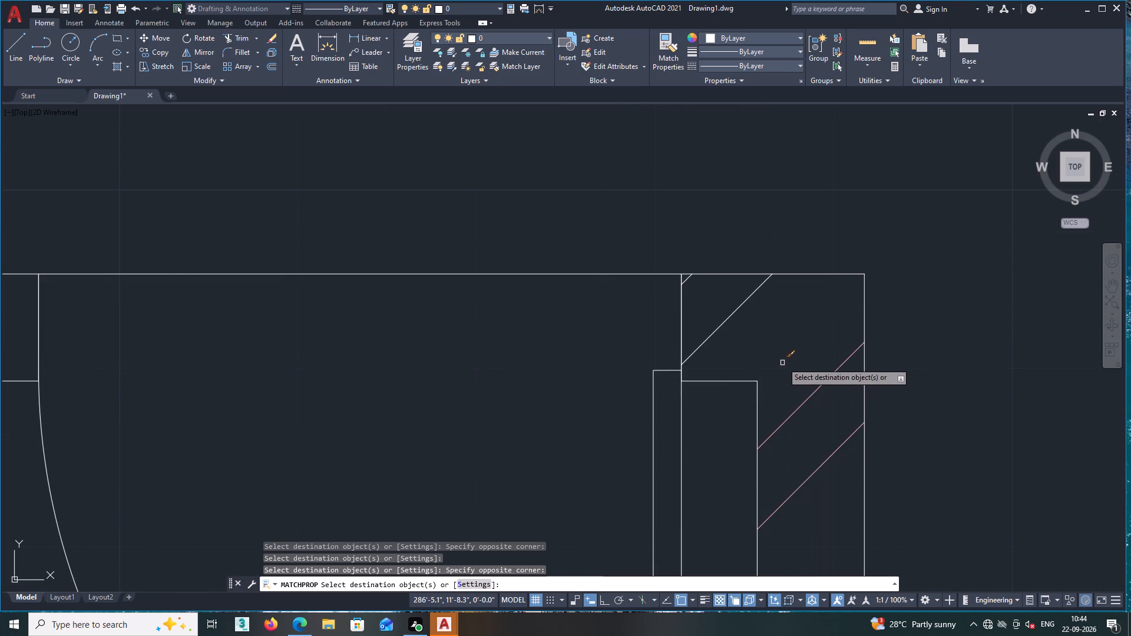
# Match the pink properties onto the remaining hatch lines at the top corner of the toilet's east wall, beside the door jamb.
pyautogui.moveTo(782, 362); pyautogui.dragTo(833, 413, button='middle')
pyautogui.scroll(3, 735, 351)
pyautogui.click(985, 425)
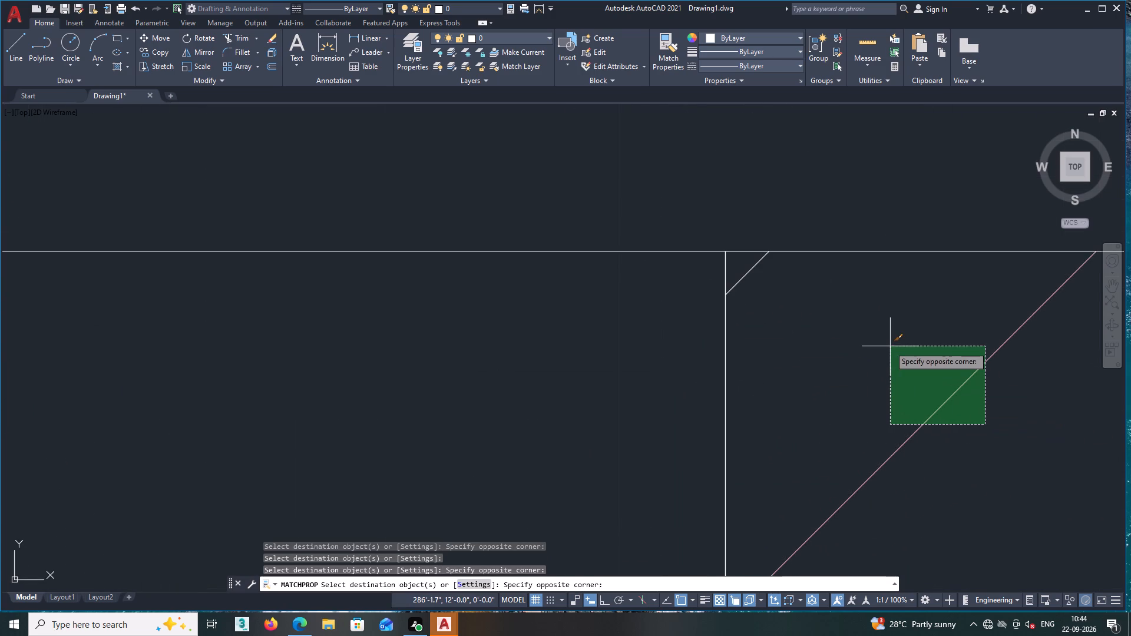
pyautogui.middleClick(889, 346)
pyautogui.doubleClick(889, 346)
pyautogui.moveTo(823, 348); pyautogui.dragTo(899, 473, button='middle')
pyautogui.scroll(2, 795, 389)
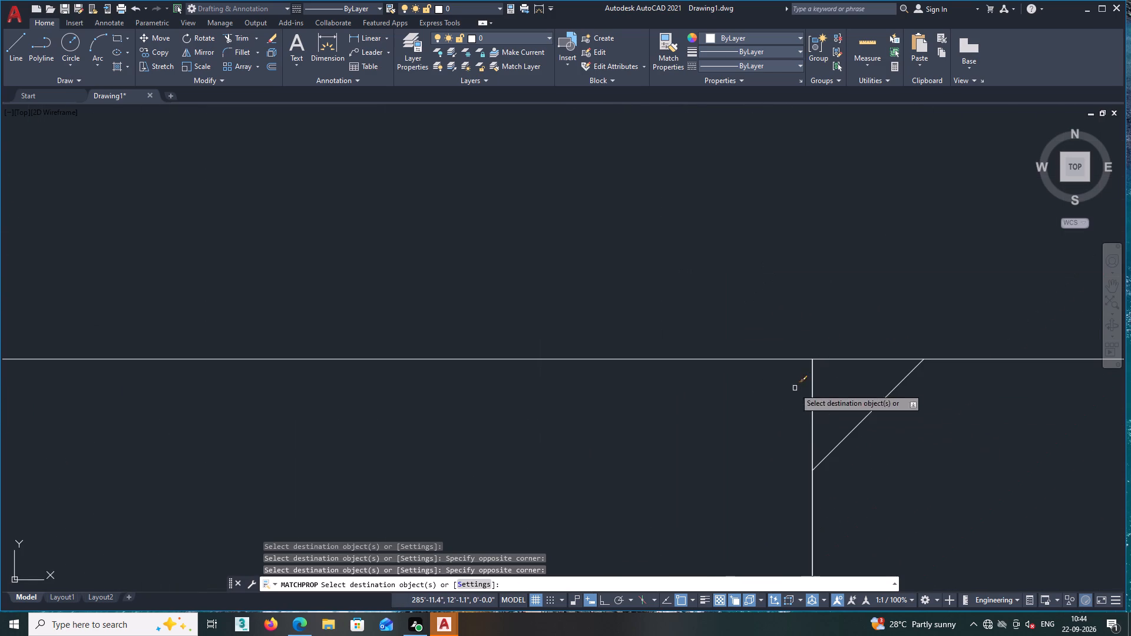
pyautogui.click(892, 413)
pyautogui.click(869, 386)
# Match the pink properties onto the lower hatch lines of the kitchen and dining partition, from its free end up alongside the wall unit.
pyautogui.scroll(-3, 869, 386)
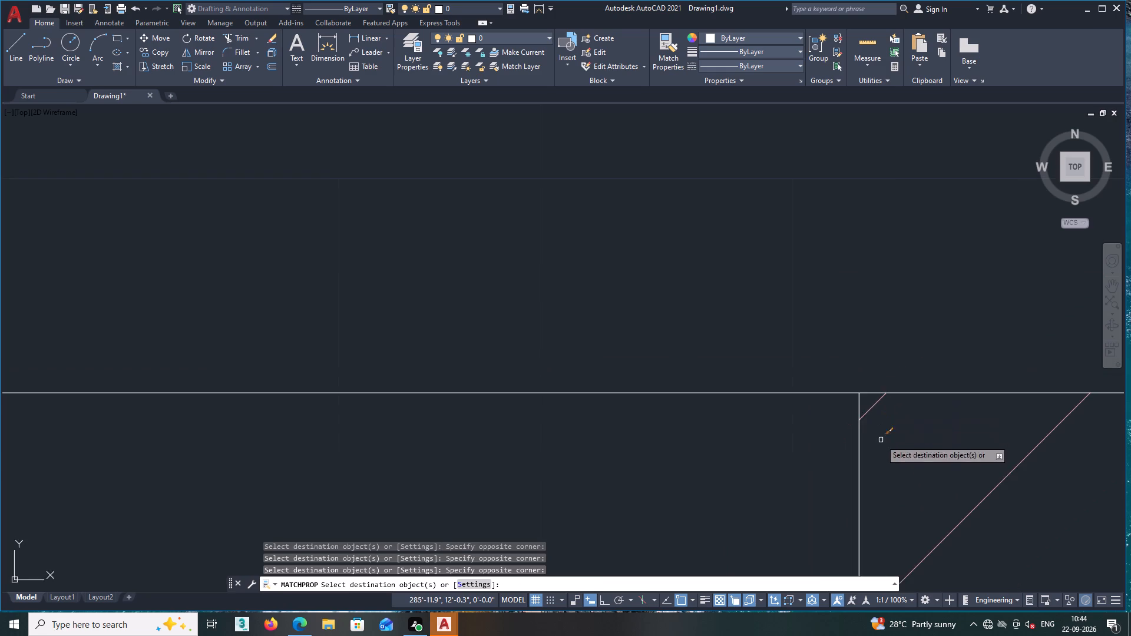
pyautogui.moveTo(888, 452); pyautogui.dragTo(832, 400, button='middle')
pyautogui.moveTo(748, 505); pyautogui.dragTo(787, 377, button='middle')
pyautogui.scroll(-2, 785, 402)
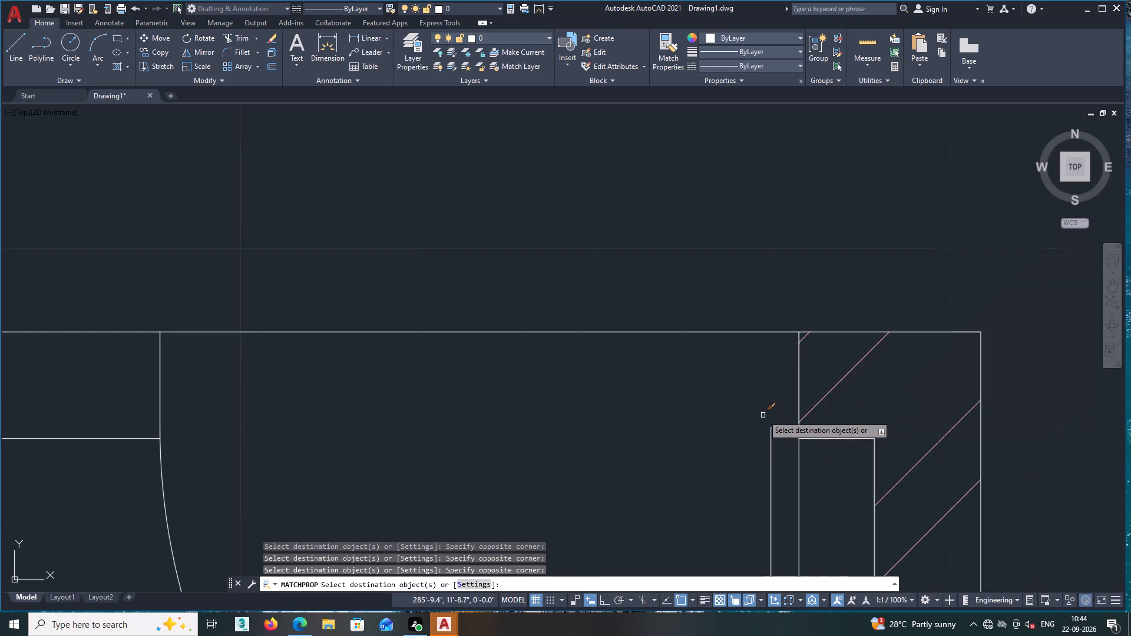
pyautogui.scroll(-2, 762, 415)
pyautogui.scroll(-3, 720, 436)
pyautogui.moveTo(804, 421); pyautogui.dragTo(792, 376, button='middle')
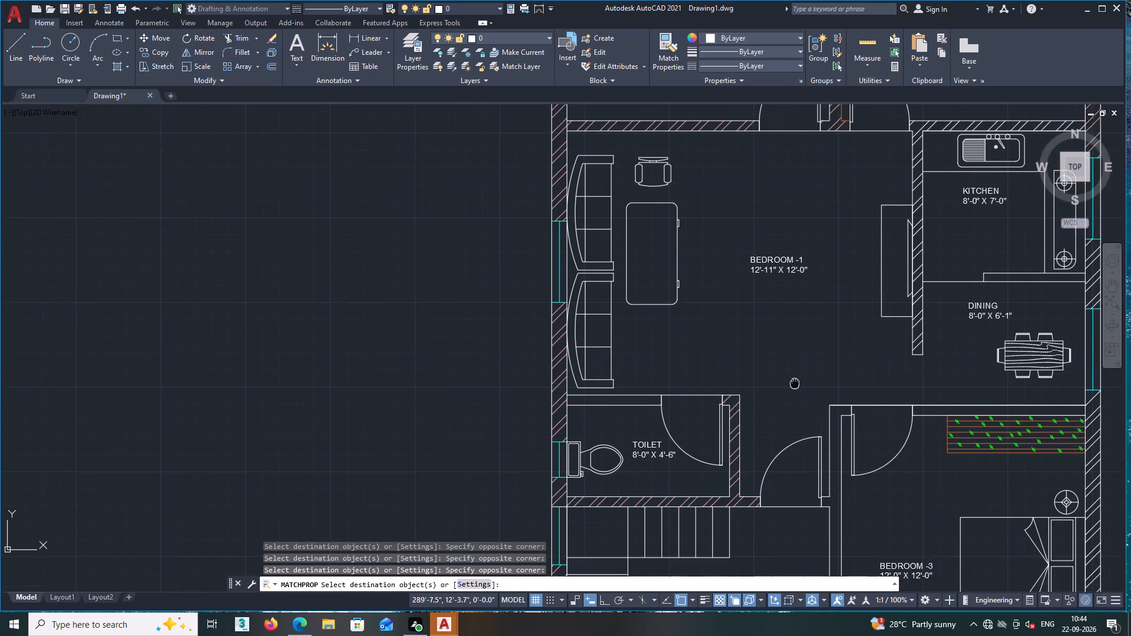
pyautogui.moveTo(792, 376); pyautogui.dragTo(792, 374, button='middle')
pyautogui.moveTo(874, 334); pyautogui.dragTo(805, 442, button='middle')
pyautogui.scroll(4, 864, 424)
pyautogui.scroll(1, 791, 484)
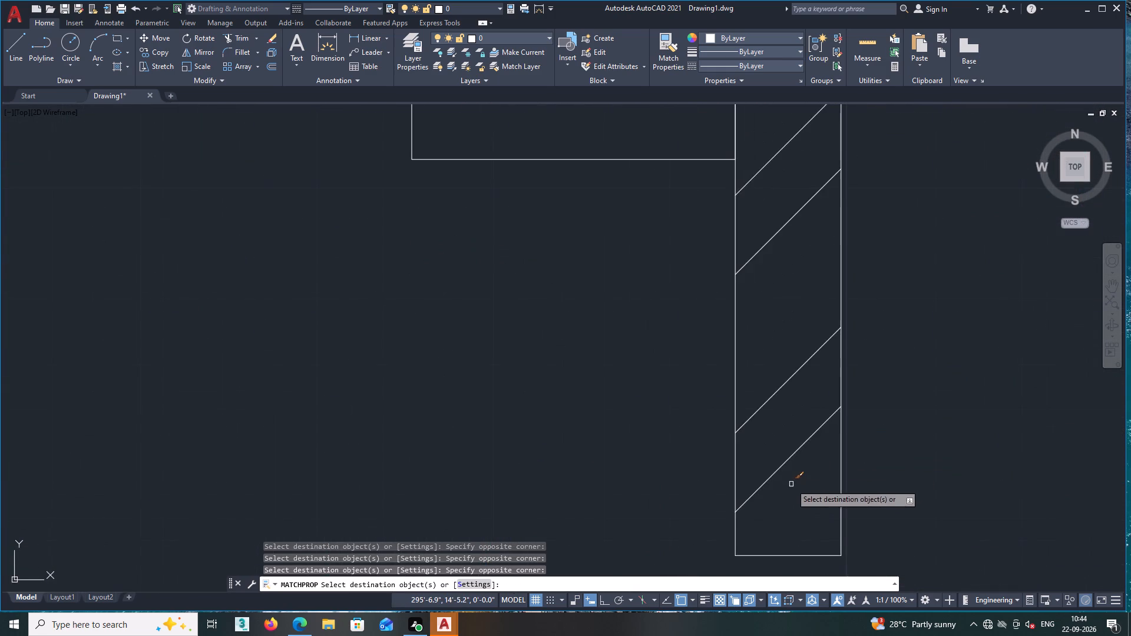
pyautogui.moveTo(793, 483); pyautogui.dragTo(794, 553, button='middle')
pyautogui.click(817, 541)
pyautogui.moveTo(766, 367); pyautogui.dragTo(779, 598, button='middle')
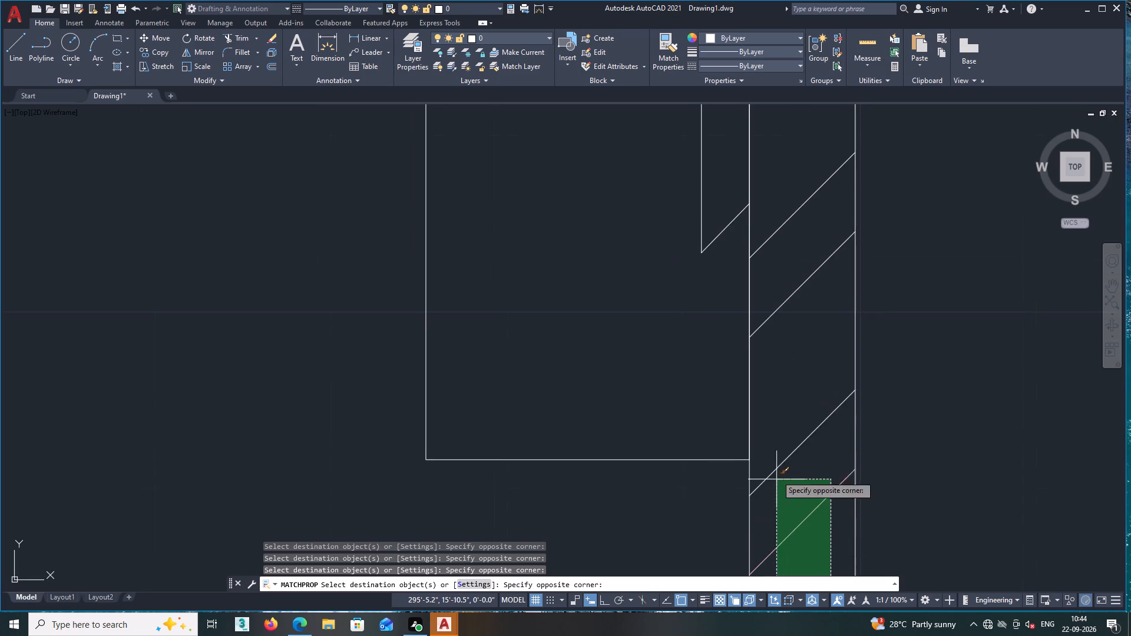
pyautogui.moveTo(779, 404); pyautogui.dragTo(792, 617, button='middle')
pyautogui.moveTo(798, 391); pyautogui.dragTo(832, 635, button='middle')
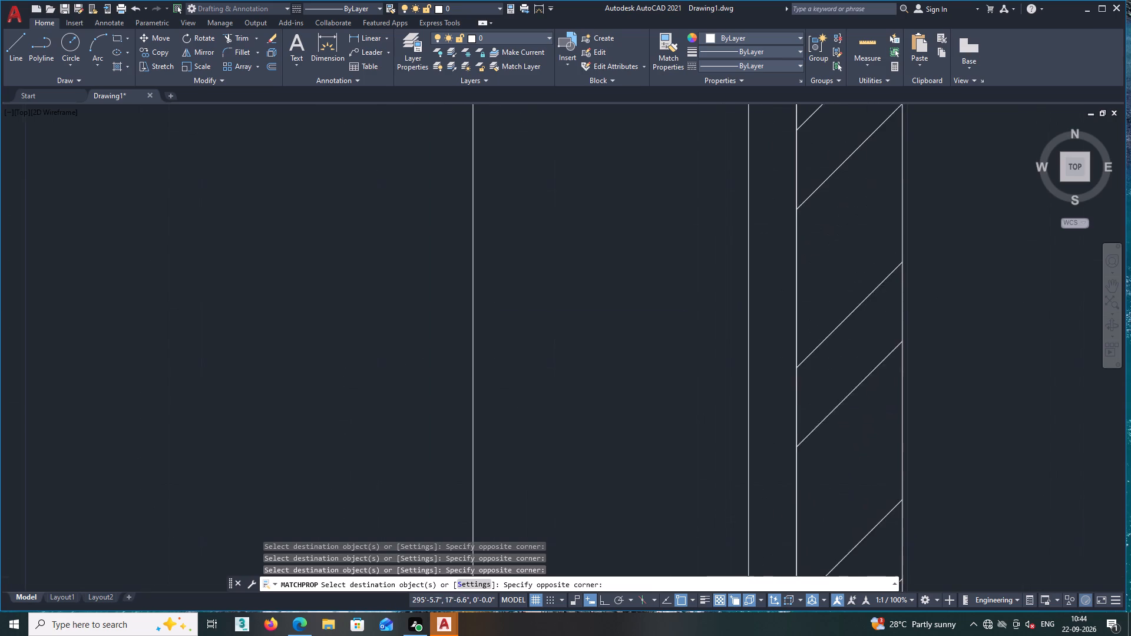
pyautogui.moveTo(832, 635); pyautogui.dragTo(832, 630, button='middle')
pyautogui.click(815, 256)
# Match the pink properties onto the partition's upper hatch lines, from the wall unit up to the wall below BEDROOM -2.
pyautogui.moveTo(818, 250); pyautogui.dragTo(825, 595, button='middle')
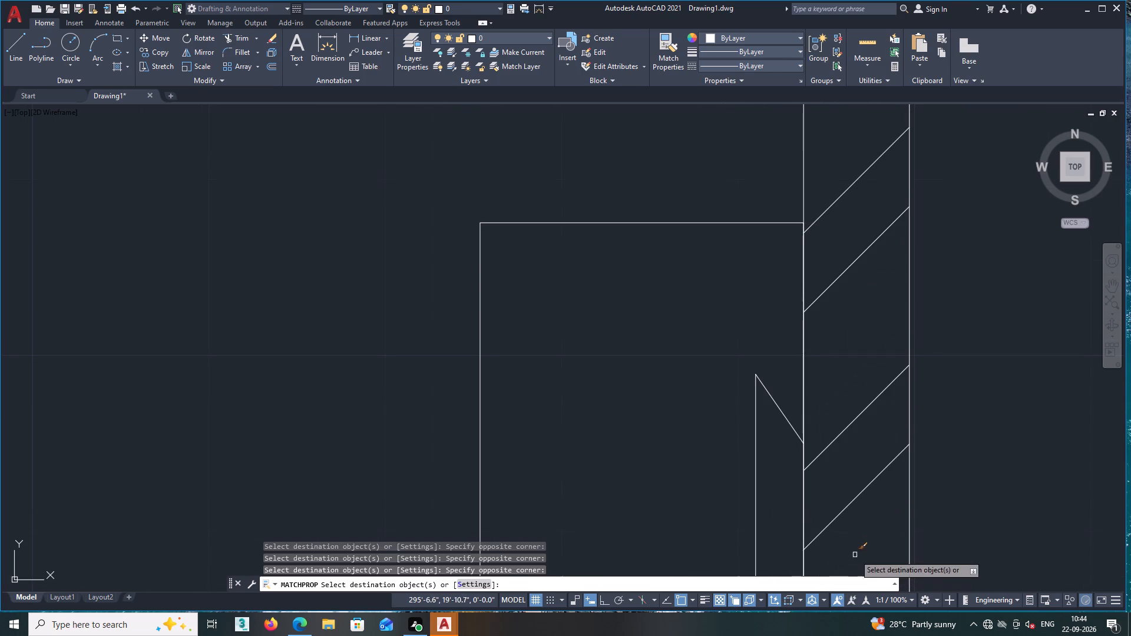
pyautogui.click(867, 526)
pyautogui.moveTo(828, 355); pyautogui.dragTo(845, 535, button='middle')
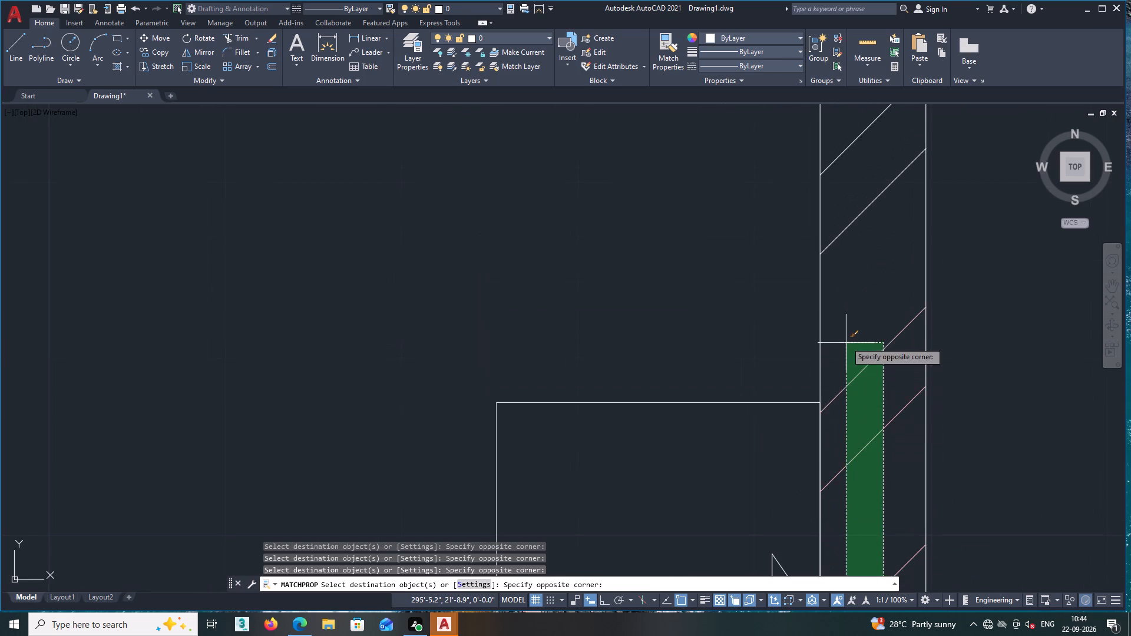
pyautogui.moveTo(846, 334); pyautogui.dragTo(849, 635, button='middle')
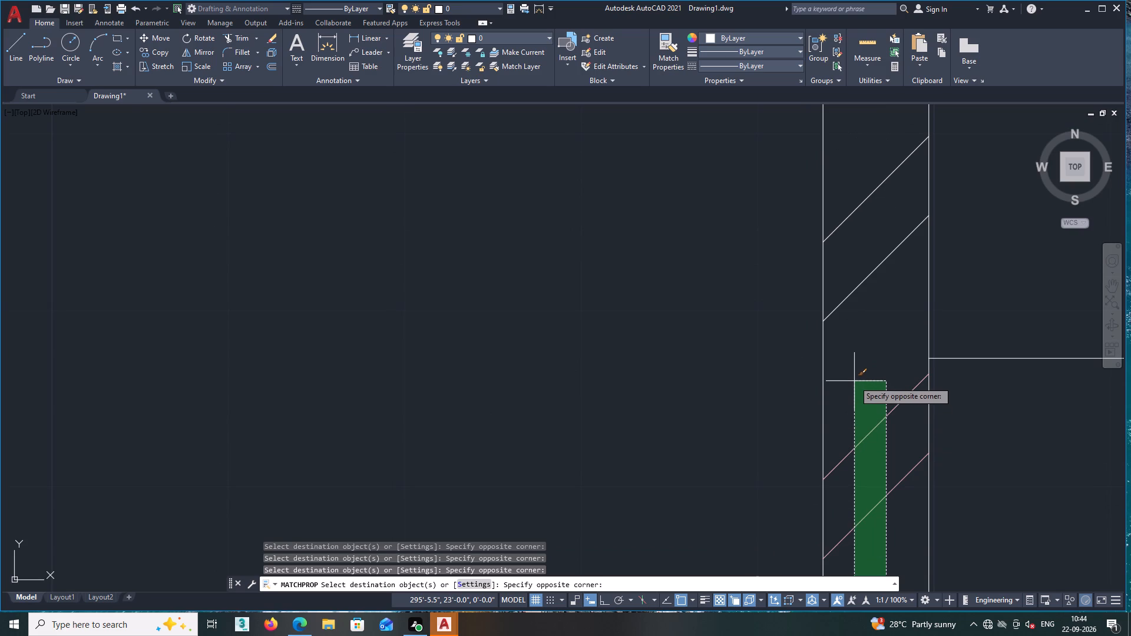
pyautogui.moveTo(854, 381); pyautogui.dragTo(882, 569, button='middle')
pyautogui.moveTo(870, 304); pyautogui.dragTo(875, 514, button='middle')
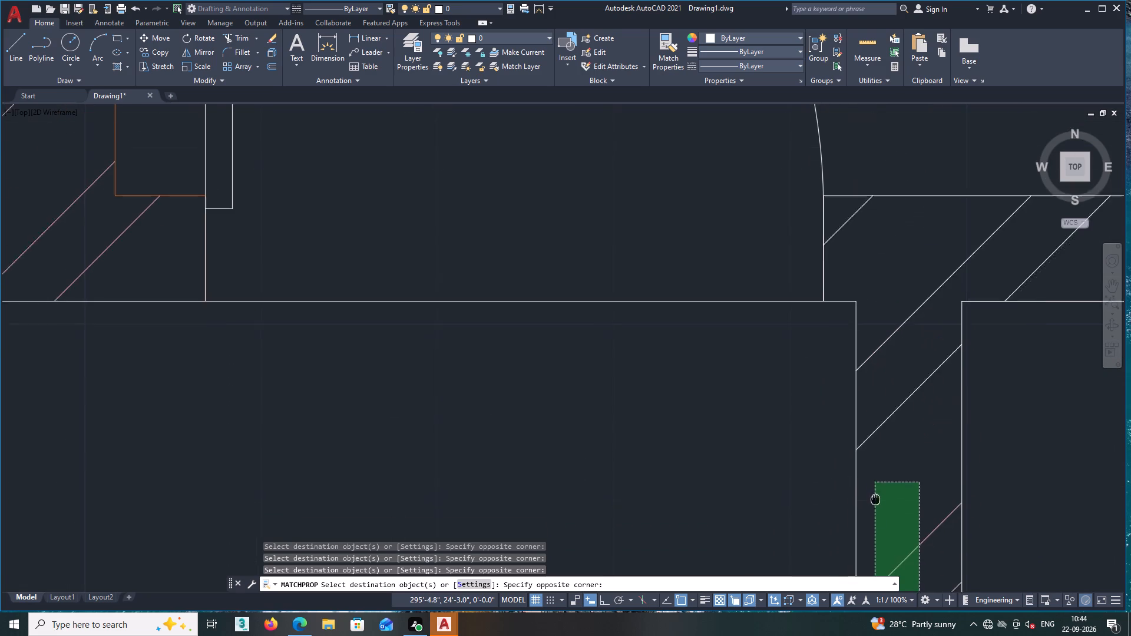
pyautogui.moveTo(875, 514); pyautogui.dragTo(876, 537, button='middle')
pyautogui.click(880, 353)
# Match the pink properties onto the first hatch lines of the wall between BEDROOM -2 and the kitchen, next to the bedroom door.
pyautogui.moveTo(887, 355); pyautogui.dragTo(858, 472, button='middle')
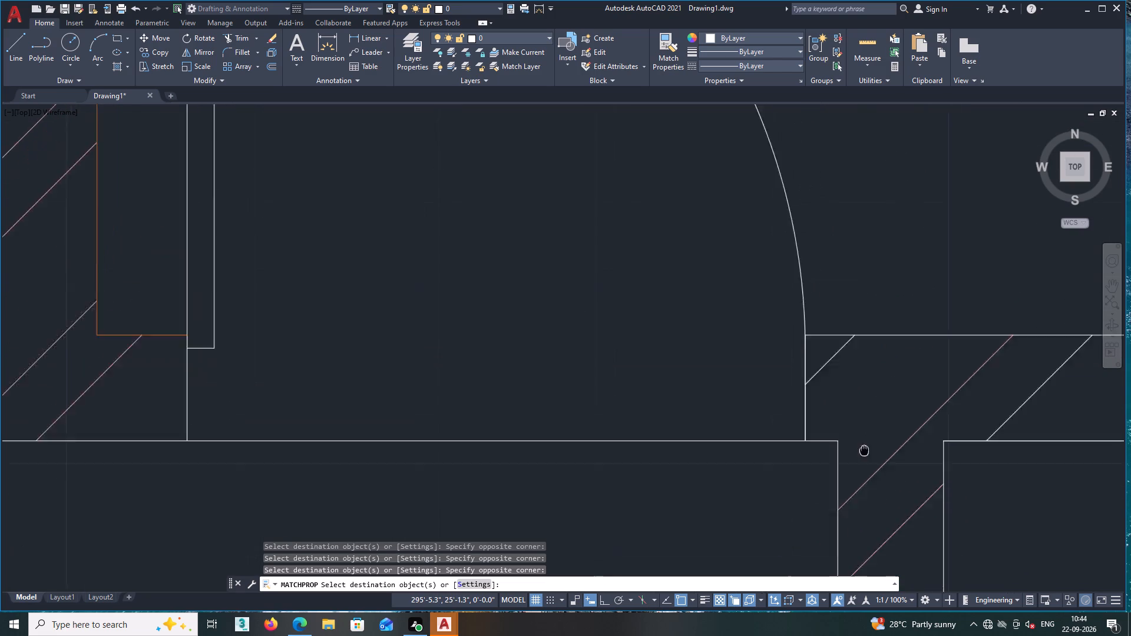
pyautogui.moveTo(858, 472); pyautogui.dragTo(846, 506, button='middle')
pyautogui.moveTo(857, 488); pyautogui.dragTo(789, 496, button='middle')
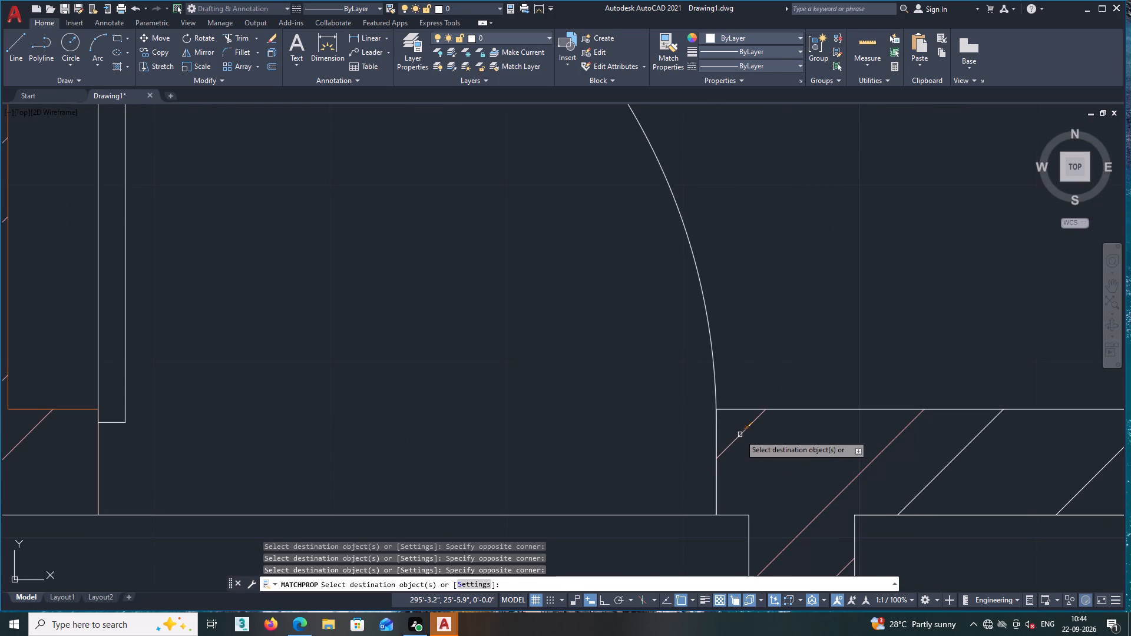
pyautogui.click(740, 435)
pyautogui.moveTo(772, 439); pyautogui.dragTo(690, 446, button='middle')
pyautogui.scroll(-1, 934, 458)
pyautogui.moveTo(927, 458); pyautogui.dragTo(752, 481, button='middle')
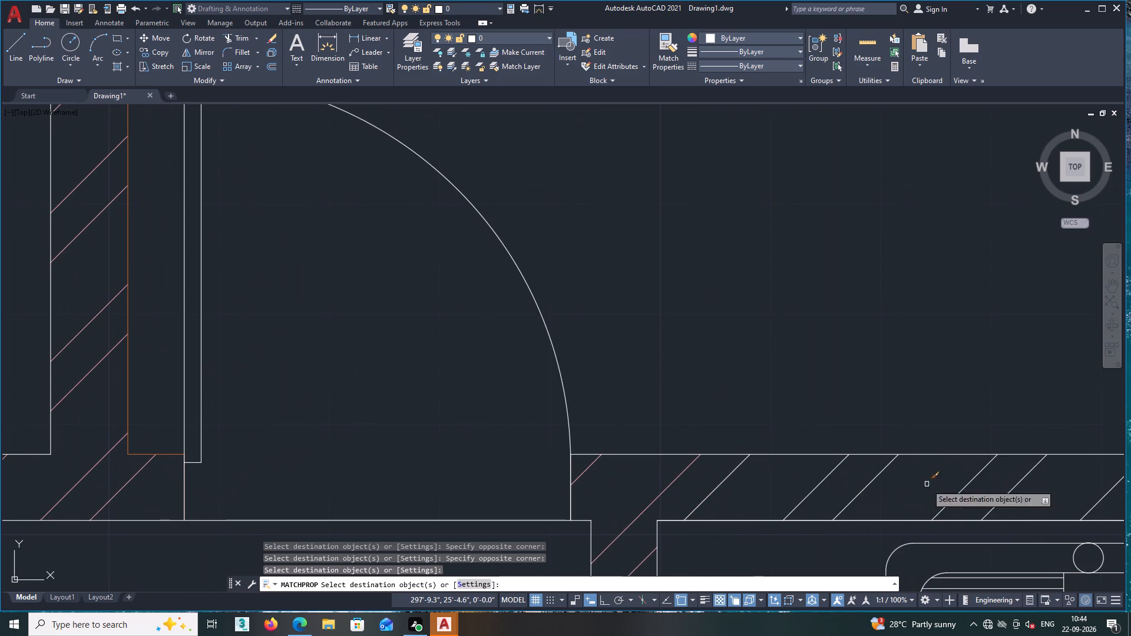
pyautogui.click(922, 484)
pyautogui.click(687, 478)
# Match the pink properties onto the hatch lines of the BEDROOM -2 and kitchen wall along the stretch above the sink.
pyautogui.scroll(-1, 819, 471)
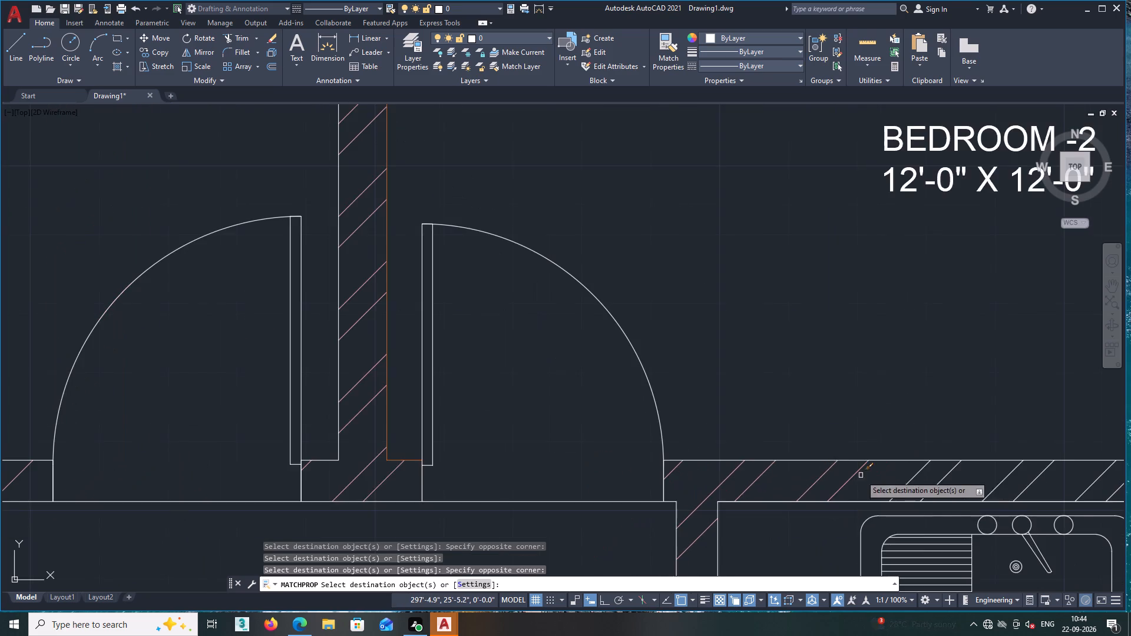
pyautogui.moveTo(889, 478); pyautogui.dragTo(739, 495, button='middle')
pyautogui.moveTo(903, 501); pyautogui.dragTo(777, 496, button='middle')
pyautogui.scroll(1, 892, 490)
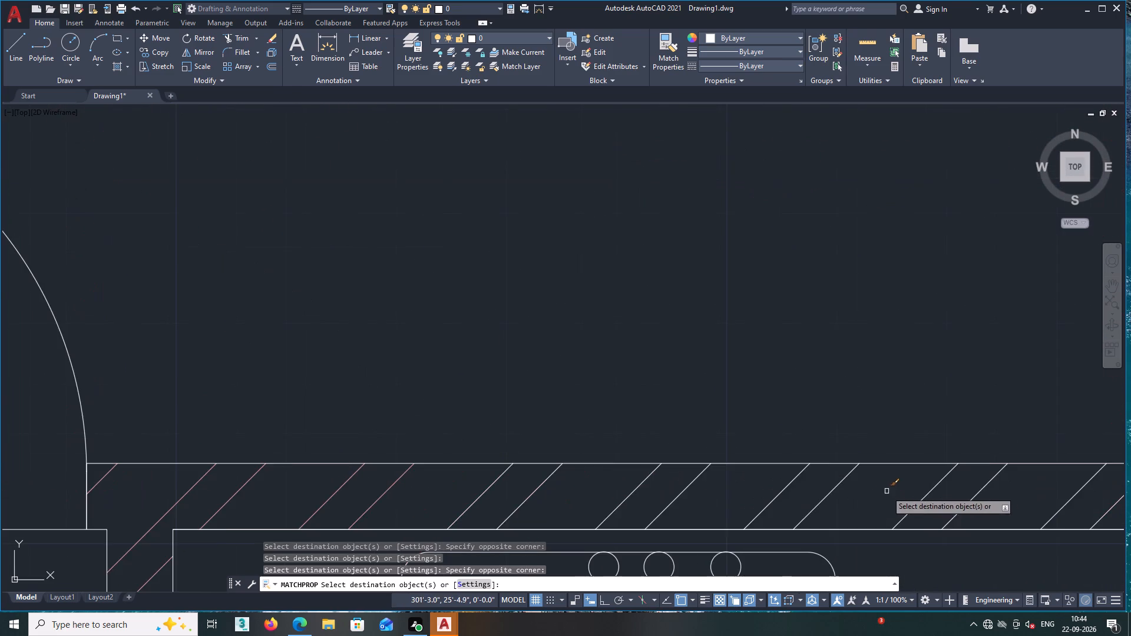
pyautogui.scroll(1, 854, 496)
pyautogui.click(846, 499)
pyautogui.moveTo(670, 488); pyautogui.dragTo(1005, 458, button='middle')
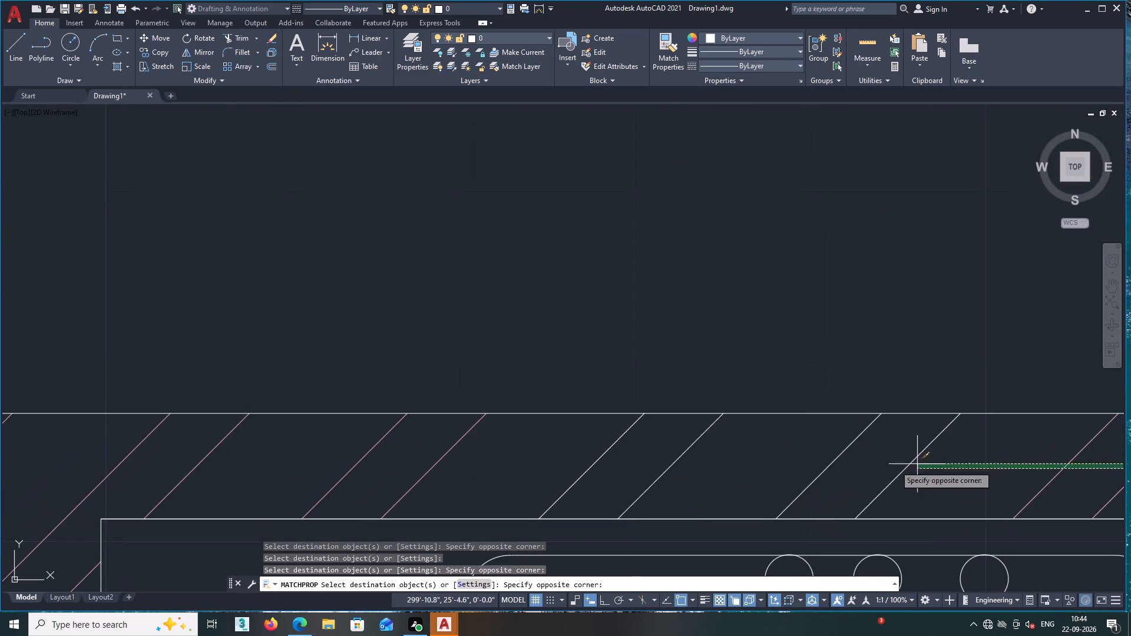
pyautogui.moveTo(759, 469); pyautogui.dragTo(981, 464, button='middle')
pyautogui.moveTo(776, 476); pyautogui.dragTo(869, 458, button='middle')
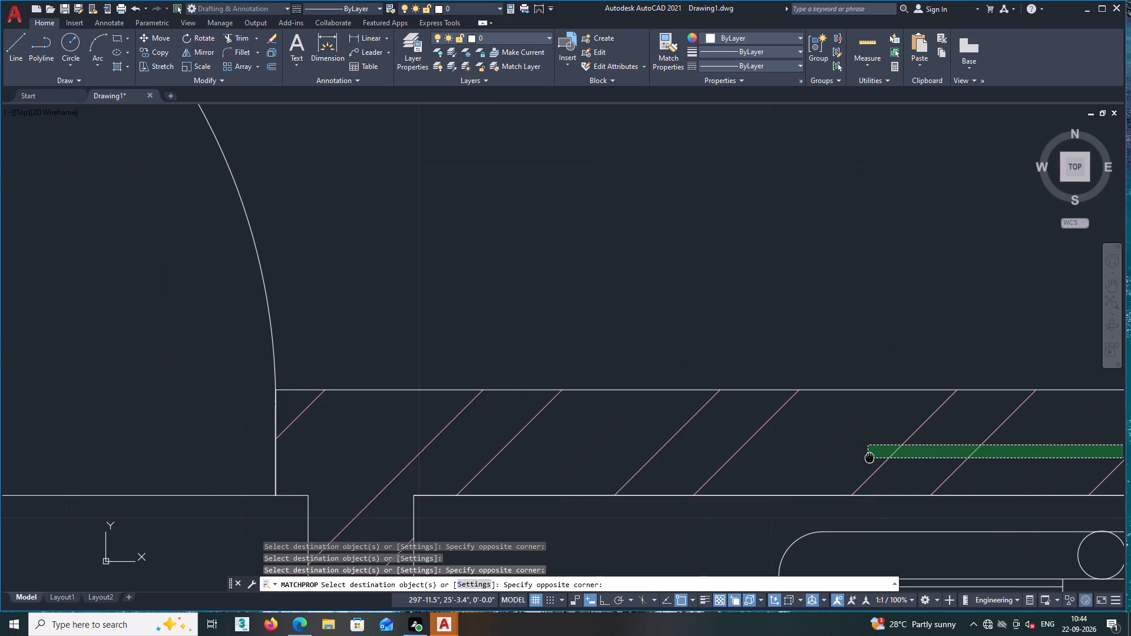
pyautogui.moveTo(869, 458); pyautogui.dragTo(875, 458, button='middle')
pyautogui.click(872, 458)
# Match the pink properties onto the last hatch lines of the BEDROOM -2 and kitchen wall, up to the exterior wall.
pyautogui.moveTo(872, 458); pyautogui.dragTo(775, 456, button='middle')
pyautogui.scroll(-3, 798, 450)
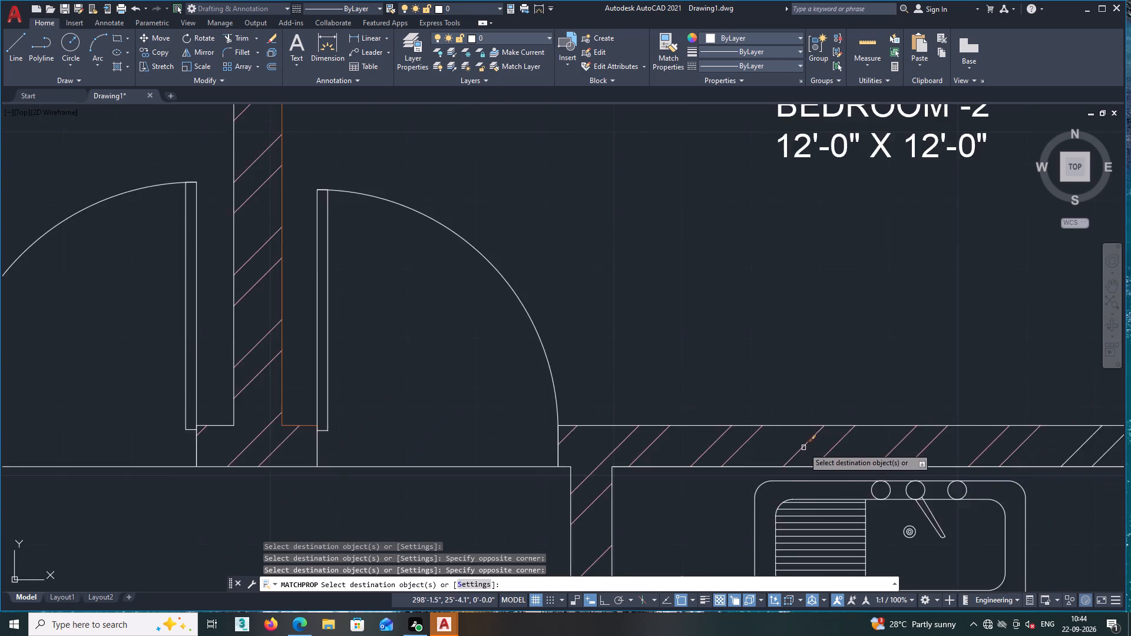
pyautogui.moveTo(974, 446); pyautogui.dragTo(789, 450, button='middle')
pyautogui.scroll(4, 899, 456)
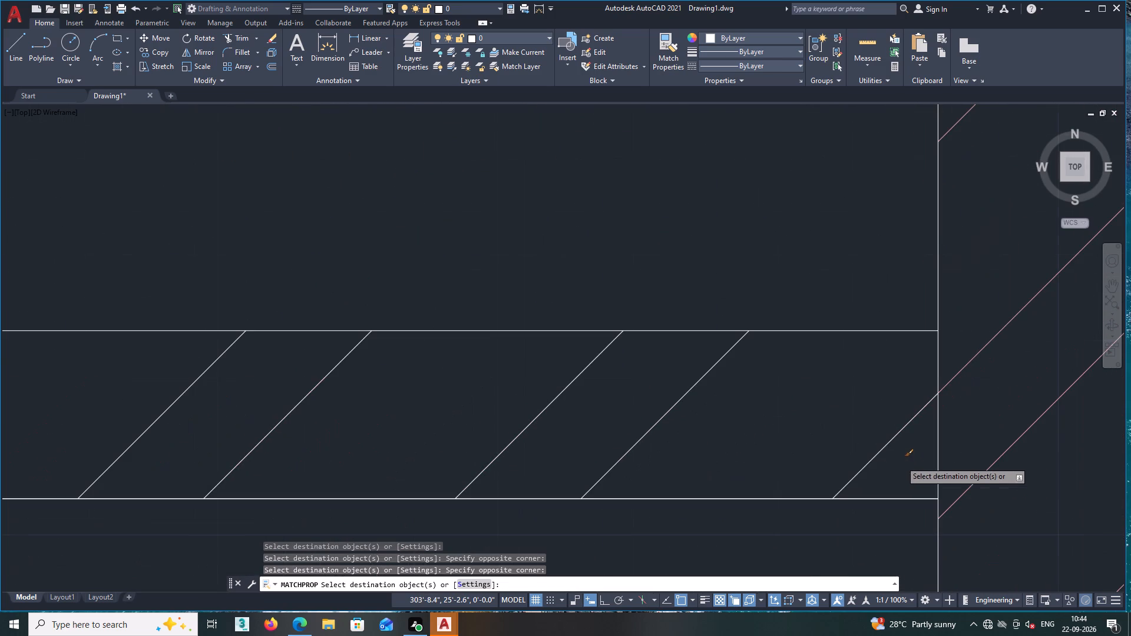
pyautogui.click(887, 462)
pyautogui.moveTo(758, 419); pyautogui.dragTo(952, 420, button='middle')
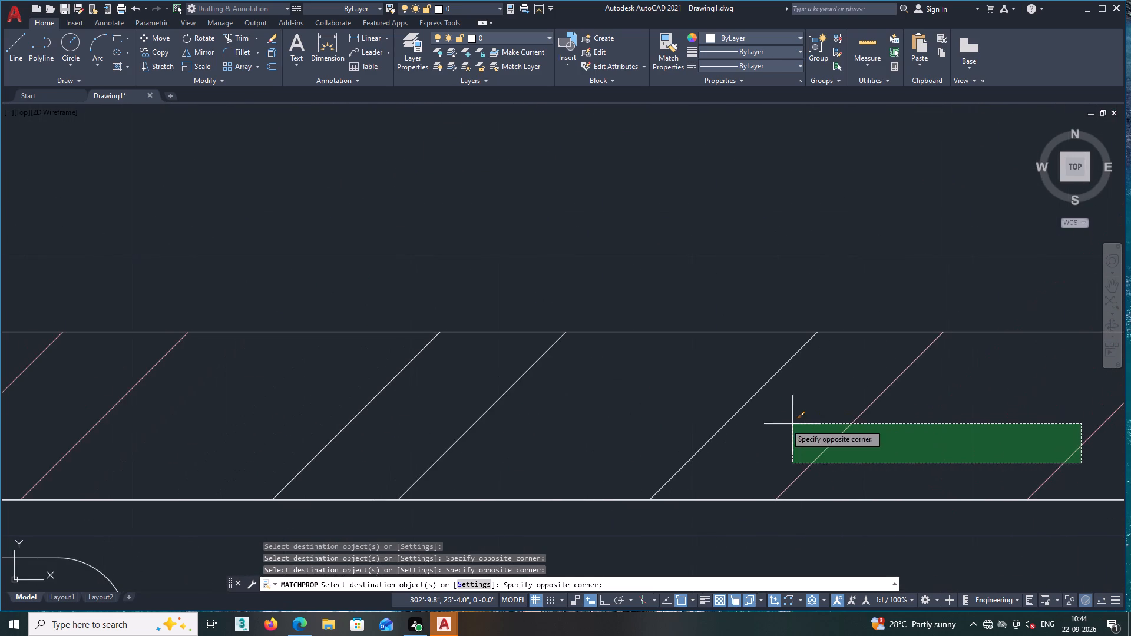
pyautogui.moveTo(737, 423); pyautogui.dragTo(1110, 420, button='middle')
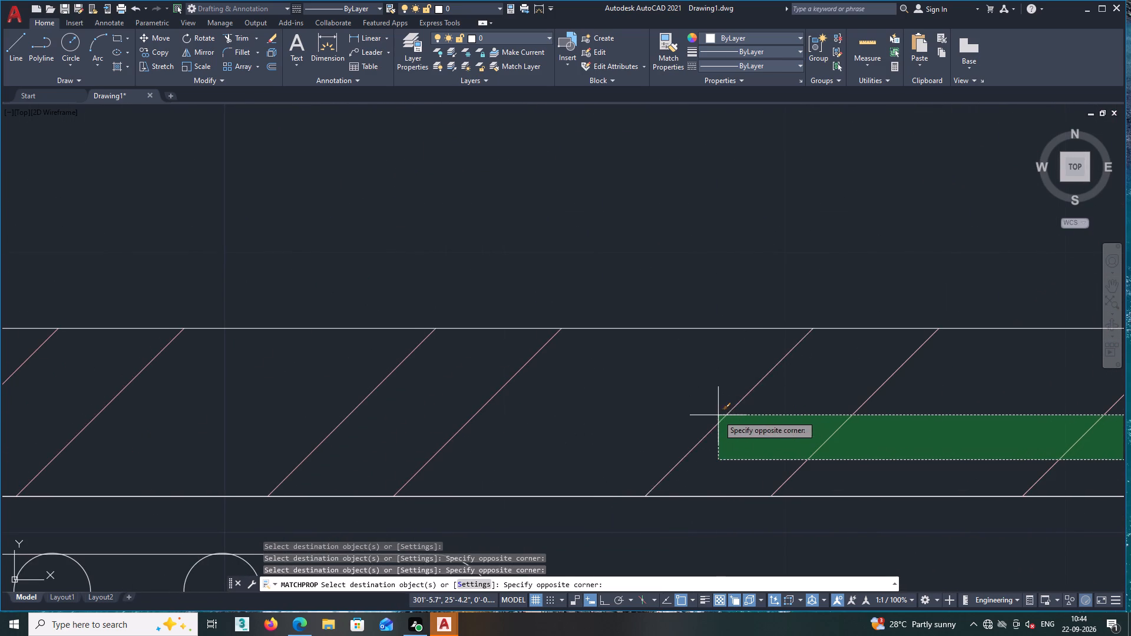
pyautogui.moveTo(718, 415); pyautogui.dragTo(769, 410, button='middle')
pyautogui.doubleClick(767, 410)
# Match the pink properties onto the hatch lines of BEDROOM -3's bottom exterior wall, between its window and the outer corner.
pyautogui.scroll(-3, 776, 408)
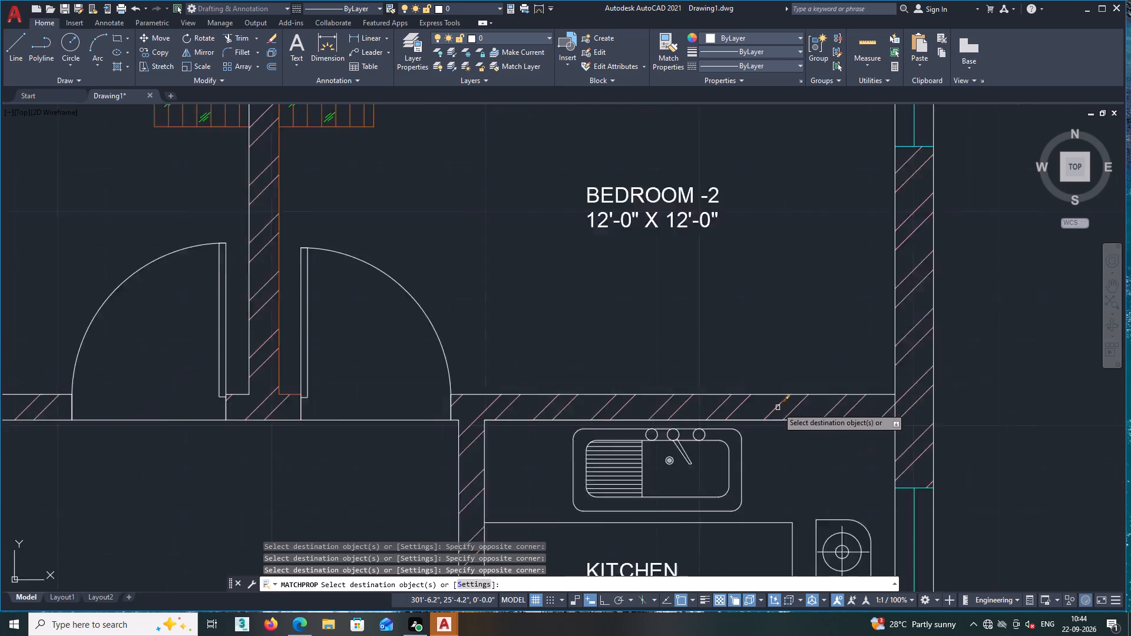
pyautogui.scroll(-3, 779, 408)
pyautogui.moveTo(888, 444); pyautogui.dragTo(903, 405, button='middle')
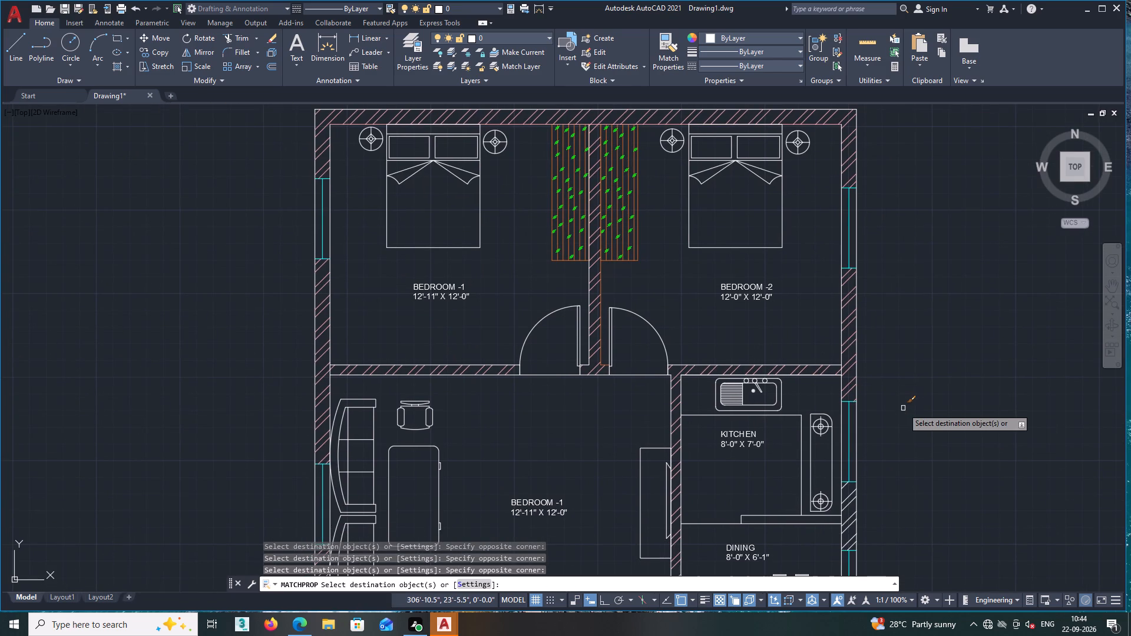
pyautogui.moveTo(916, 467); pyautogui.dragTo(925, 392, button='middle')
pyautogui.moveTo(908, 495); pyautogui.dragTo(978, 415, button='middle')
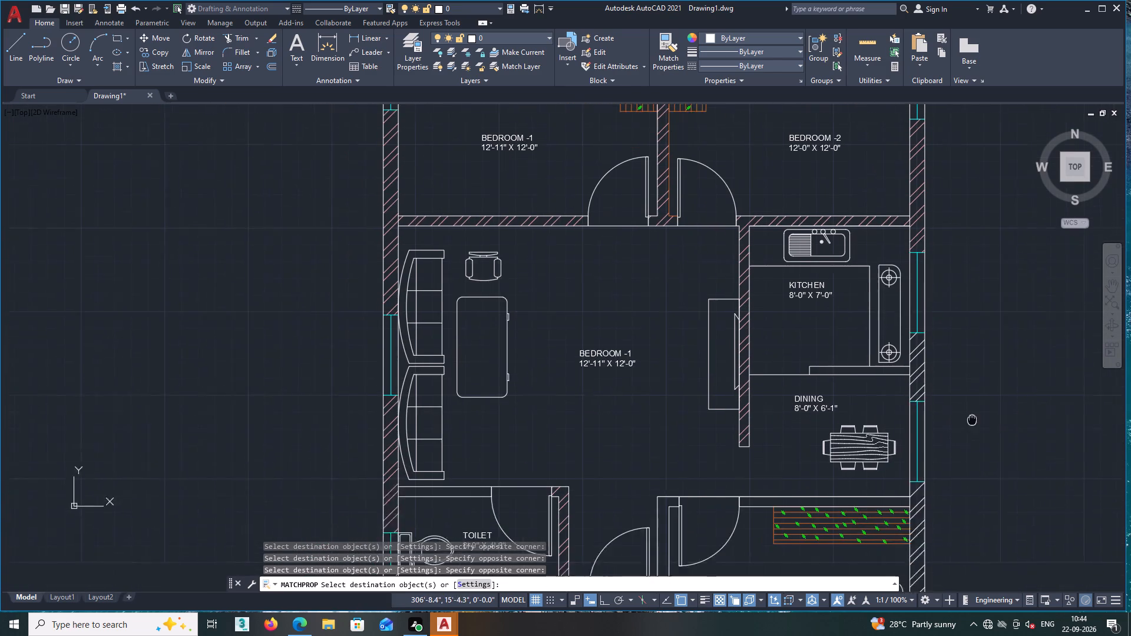
pyautogui.moveTo(978, 415); pyautogui.dragTo(980, 414, button='middle')
pyautogui.moveTo(969, 492); pyautogui.dragTo(996, 392, button='middle')
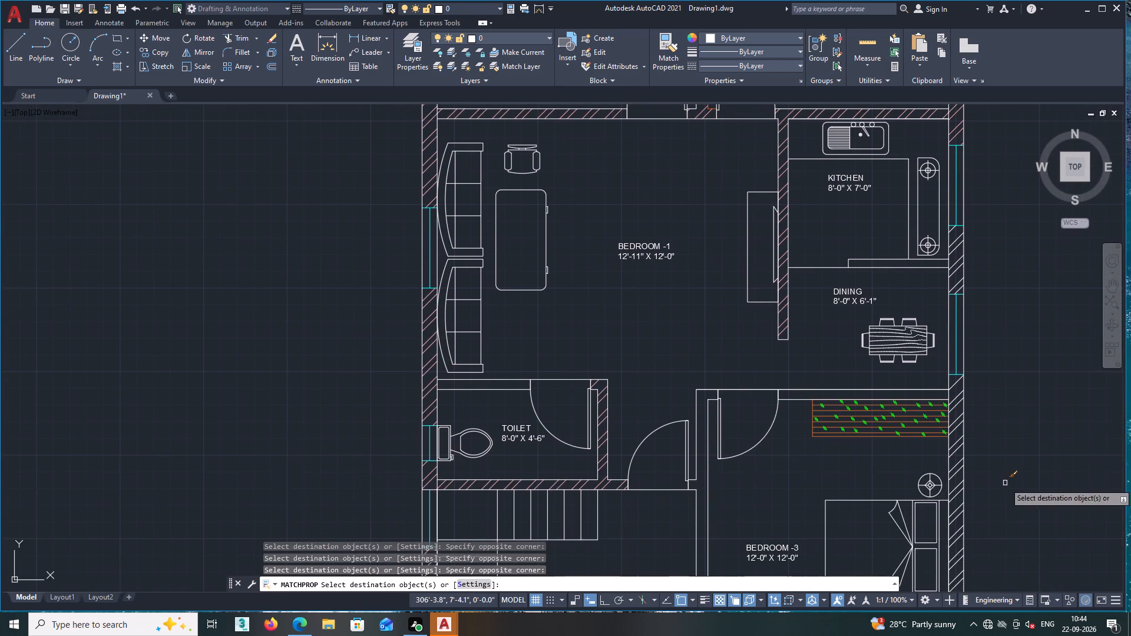
pyautogui.moveTo(1011, 486); pyautogui.dragTo(1053, 360, button='middle')
pyautogui.scroll(2, 965, 539)
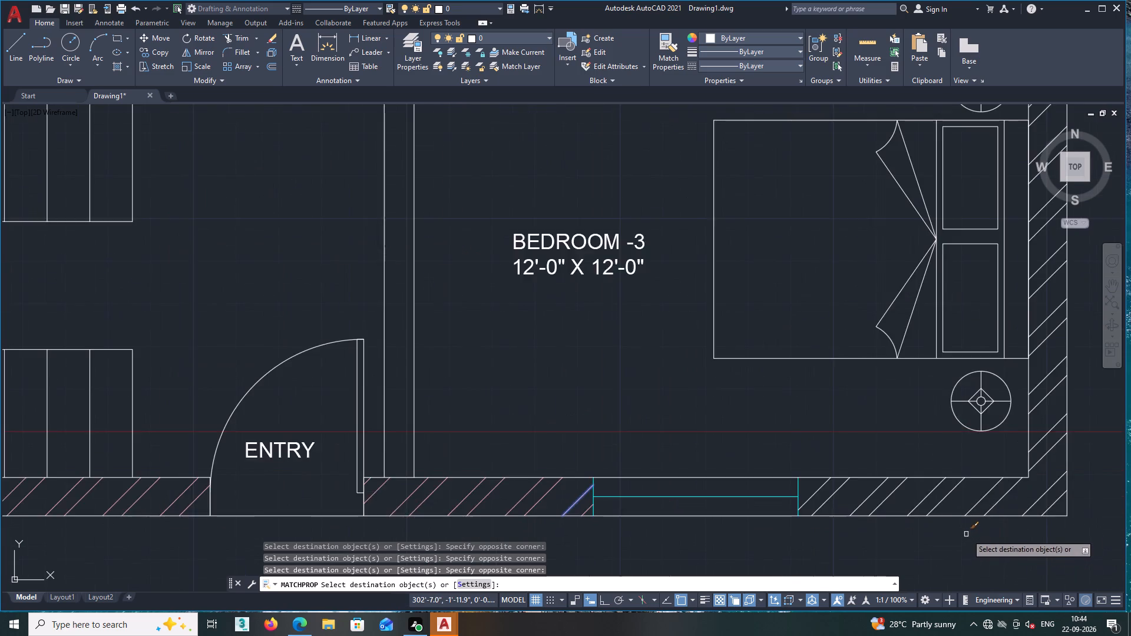
pyautogui.scroll(2, 978, 525)
pyautogui.click(1041, 484)
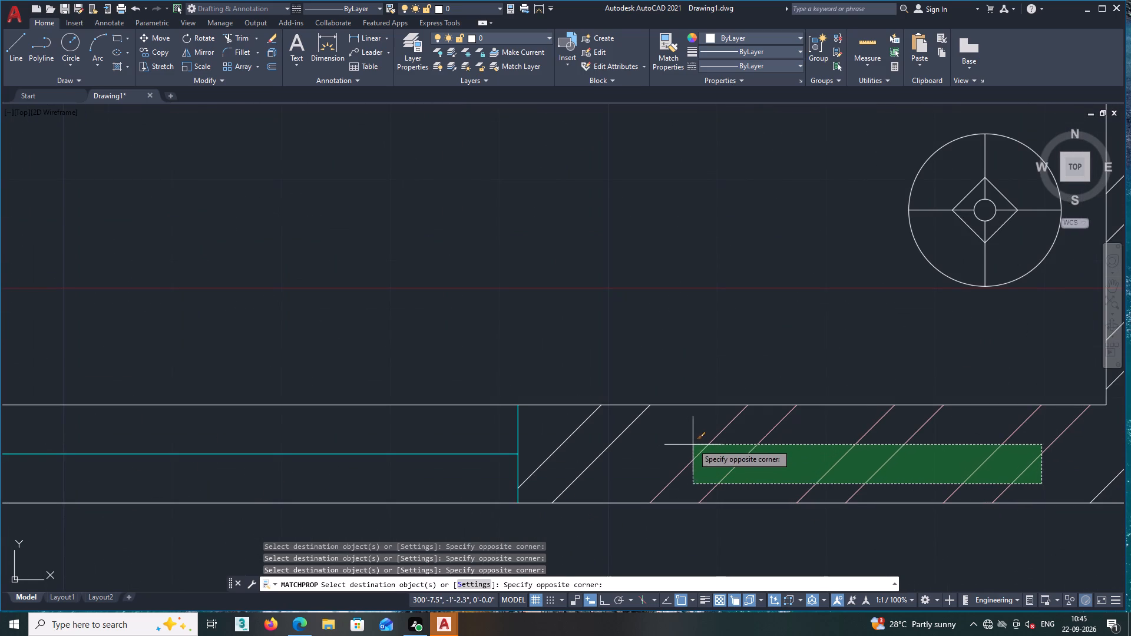
pyautogui.click(693, 442)
pyautogui.moveTo(742, 439); pyautogui.dragTo(1071, 453, button='middle')
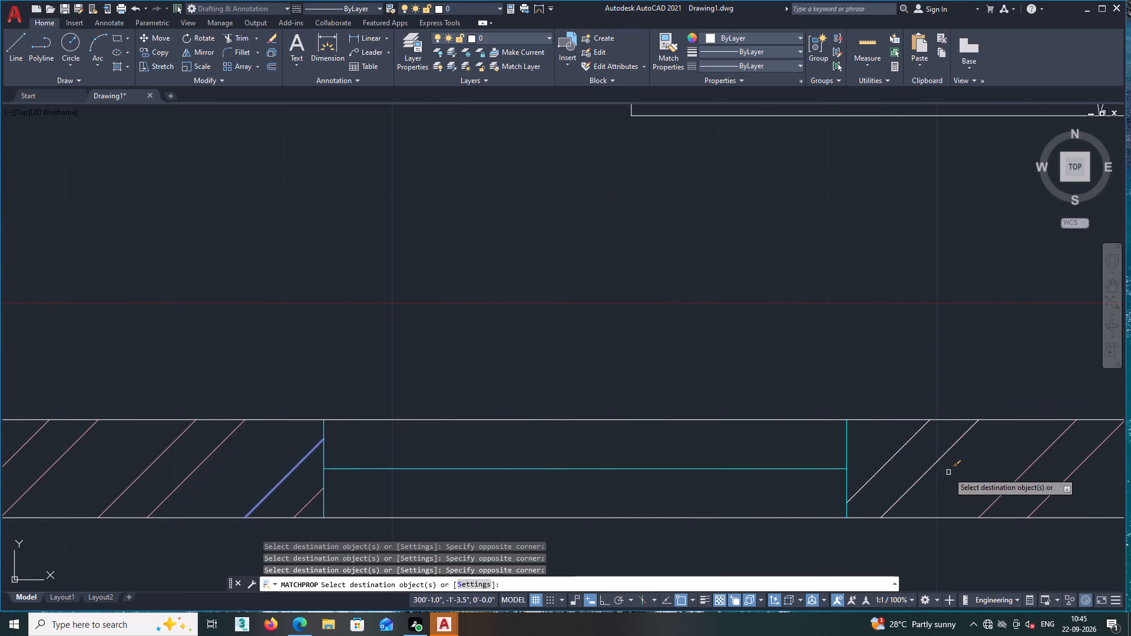
pyautogui.click(948, 472)
pyautogui.click(877, 439)
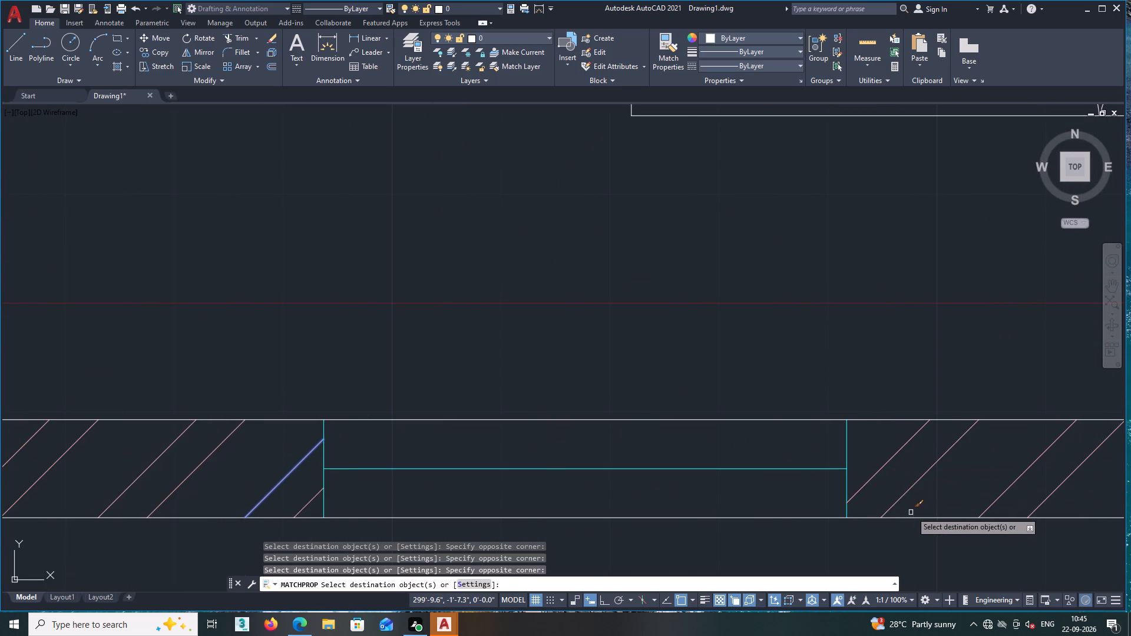
# Match the pink properties onto the right exterior wall's hatch lines, from the bottom corner beside BEDROOM -3 up to the DINING window.
pyautogui.scroll(-2, 912, 512)
pyautogui.scroll(-1, 969, 546)
pyautogui.moveTo(982, 555); pyautogui.dragTo(816, 539, button='middle')
pyautogui.moveTo(960, 506); pyautogui.dragTo(924, 521, button='middle')
pyautogui.moveTo(852, 528); pyautogui.dragTo(841, 556, button='middle')
pyautogui.moveTo(861, 501); pyautogui.dragTo(872, 454, button='middle')
pyautogui.scroll(1, 899, 504)
pyautogui.scroll(2, 852, 509)
pyautogui.click(876, 495)
pyautogui.moveTo(854, 404); pyautogui.dragTo(853, 485, button='middle')
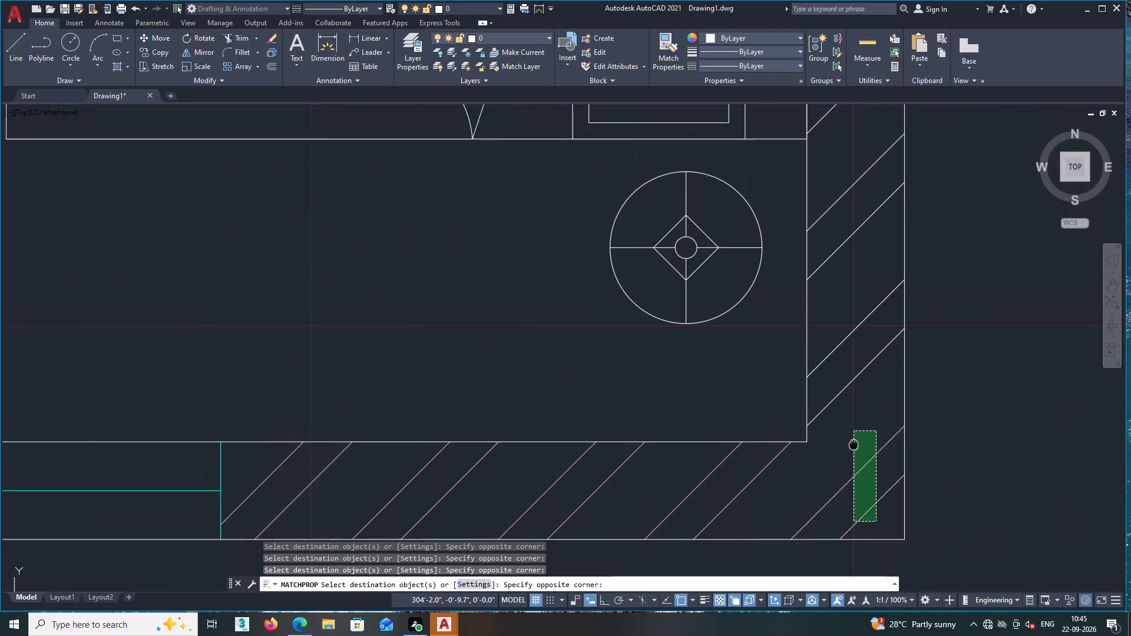
pyautogui.moveTo(853, 485); pyautogui.dragTo(853, 530, button='middle')
pyautogui.scroll(-1, 848, 415)
pyautogui.moveTo(848, 414); pyautogui.dragTo(838, 579, button='middle')
pyautogui.moveTo(832, 393); pyautogui.dragTo(871, 551, button='middle')
pyautogui.moveTo(871, 354); pyautogui.dragTo(855, 635, button='middle')
pyautogui.moveTo(856, 387); pyautogui.dragTo(867, 579, button='middle')
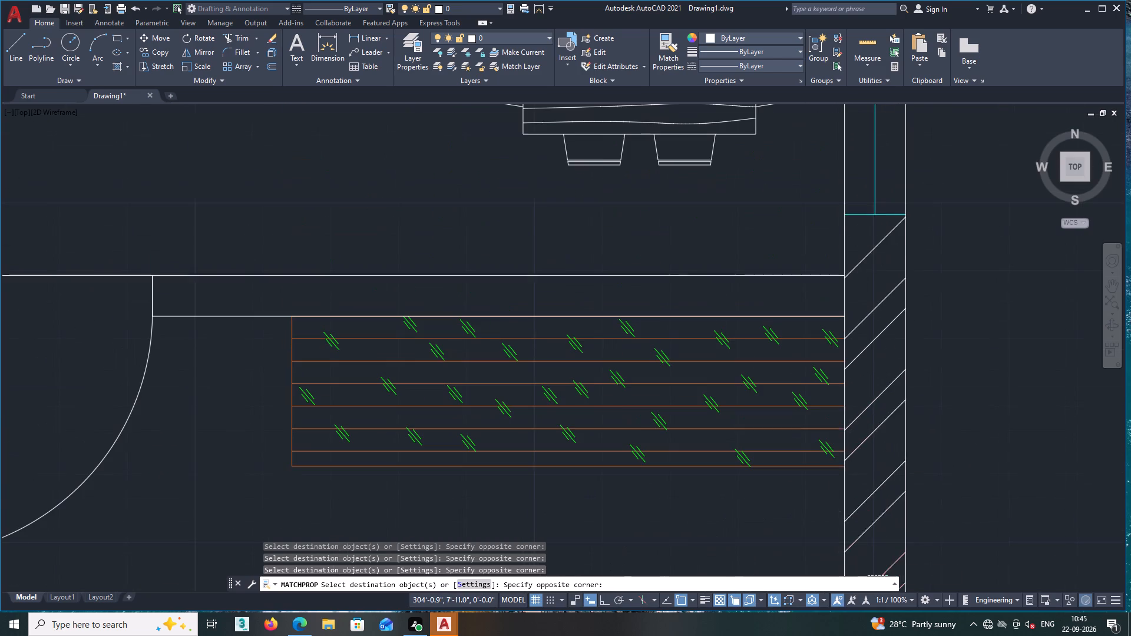
pyautogui.click(865, 239)
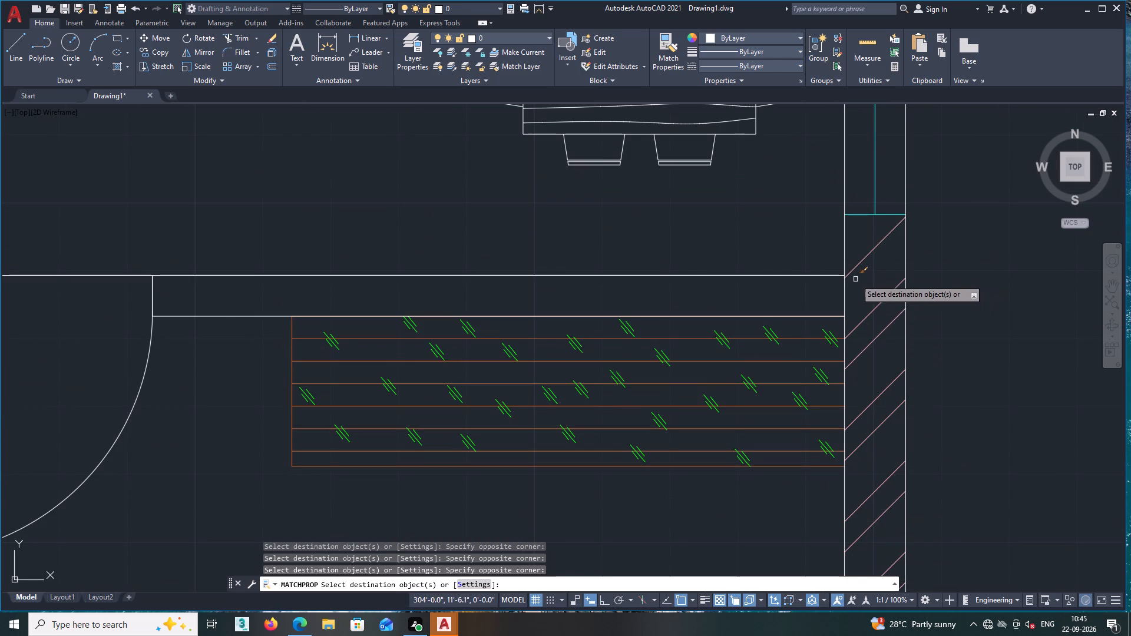
# Match the pink properties onto the exterior wall's hatch lines between the DINING and KITCHEN windows.
pyautogui.scroll(-3, 907, 408)
pyautogui.moveTo(937, 408); pyautogui.dragTo(937, 526, button='middle')
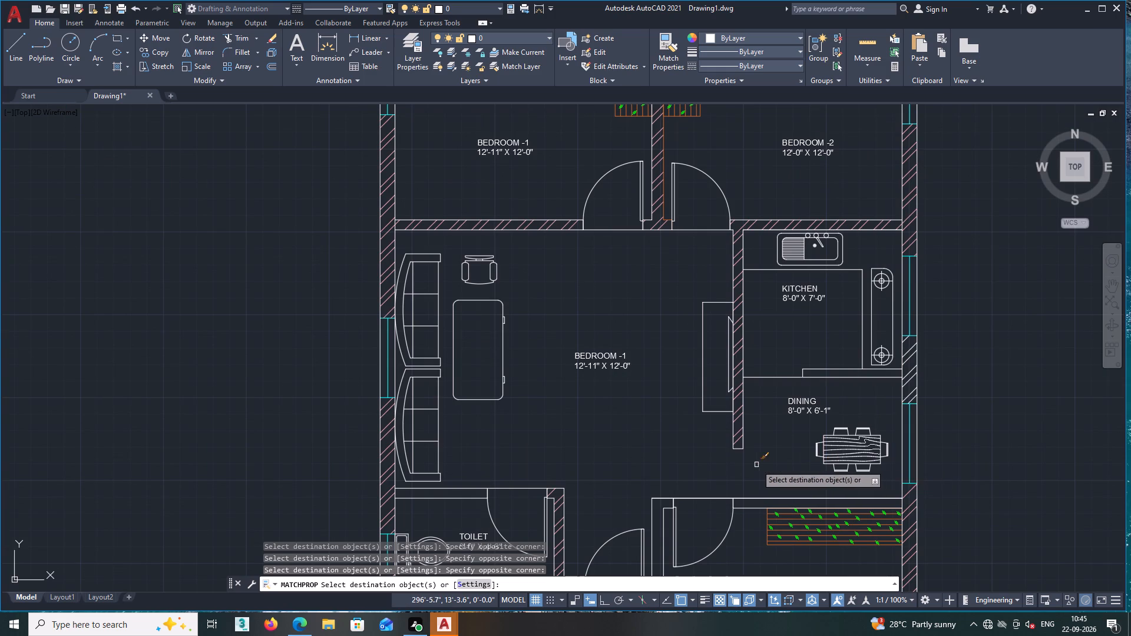
pyautogui.scroll(2, 924, 429)
pyautogui.moveTo(936, 420); pyautogui.dragTo(947, 552, button='middle')
pyautogui.scroll(2, 920, 455)
pyautogui.scroll(1, 922, 540)
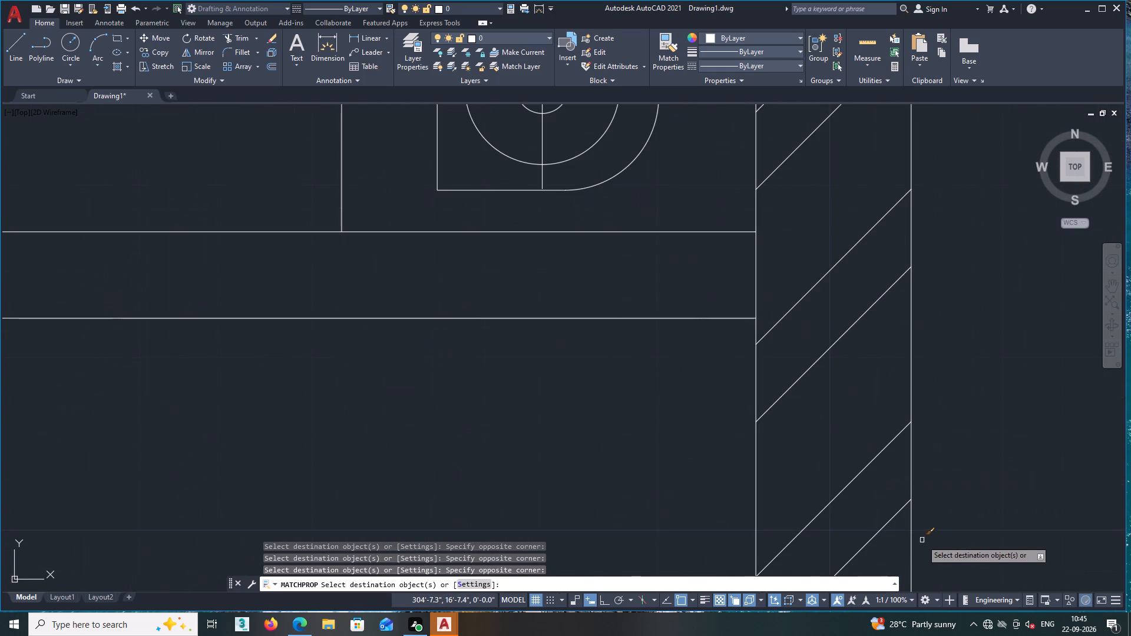
pyautogui.moveTo(892, 548); pyautogui.dragTo(892, 543)
pyautogui.moveTo(826, 271); pyautogui.dragTo(877, 501, button='middle')
pyautogui.scroll(-1, 848, 350)
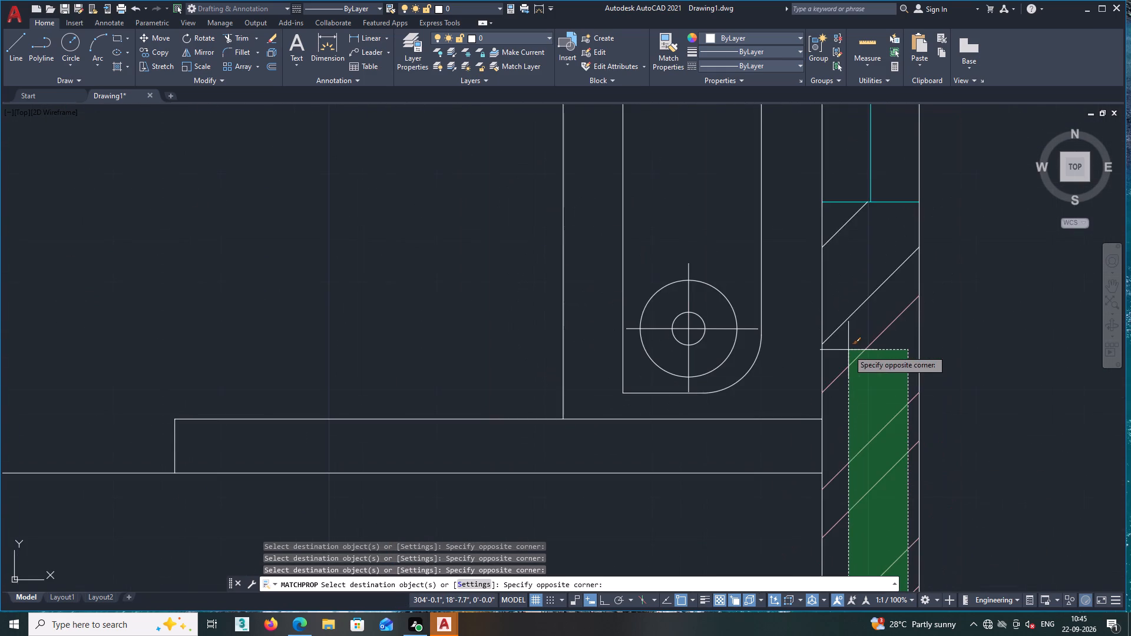
pyautogui.moveTo(848, 354); pyautogui.dragTo(882, 524, button='middle')
pyautogui.click(878, 389)
# Examine the whole floor plan for wall hatch lines still lacking the pink colour, and end the property matching.
pyautogui.scroll(-4, 965, 385)
pyautogui.moveTo(975, 392); pyautogui.dragTo(952, 522, button='middle')
pyautogui.moveTo(948, 397); pyautogui.dragTo(934, 492, button='middle')
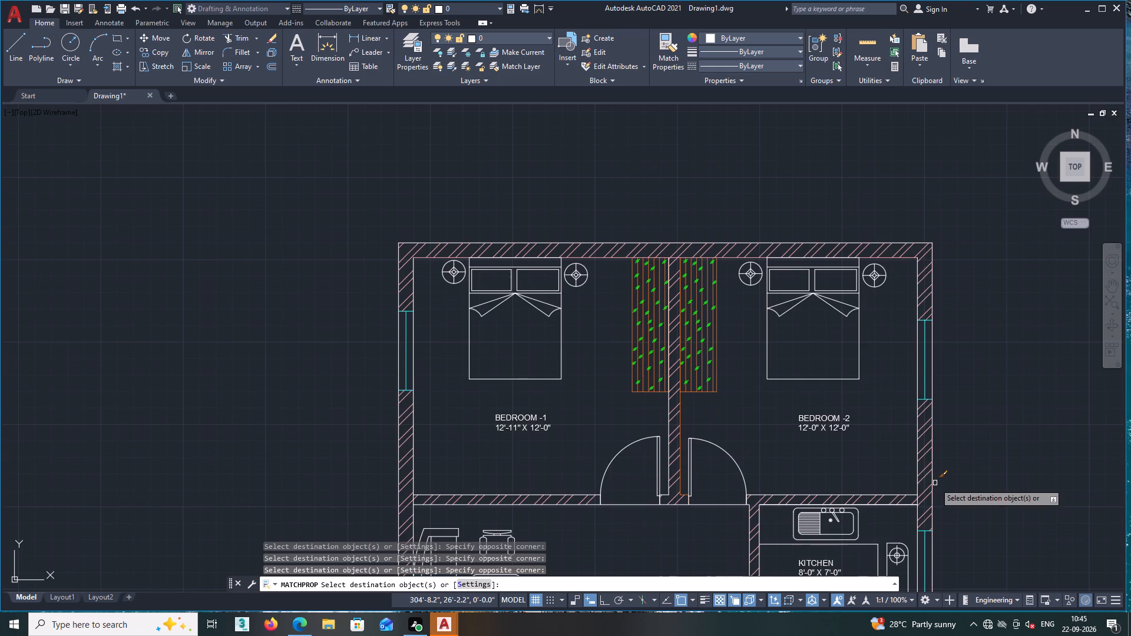
pyautogui.moveTo(935, 482); pyautogui.dragTo(1004, 426, button='middle')
pyautogui.scroll(-1, 1013, 466)
pyautogui.moveTo(1016, 479); pyautogui.dragTo(1017, 399, button='middle')
pyautogui.moveTo(1033, 461); pyautogui.dragTo(1013, 359, button='middle')
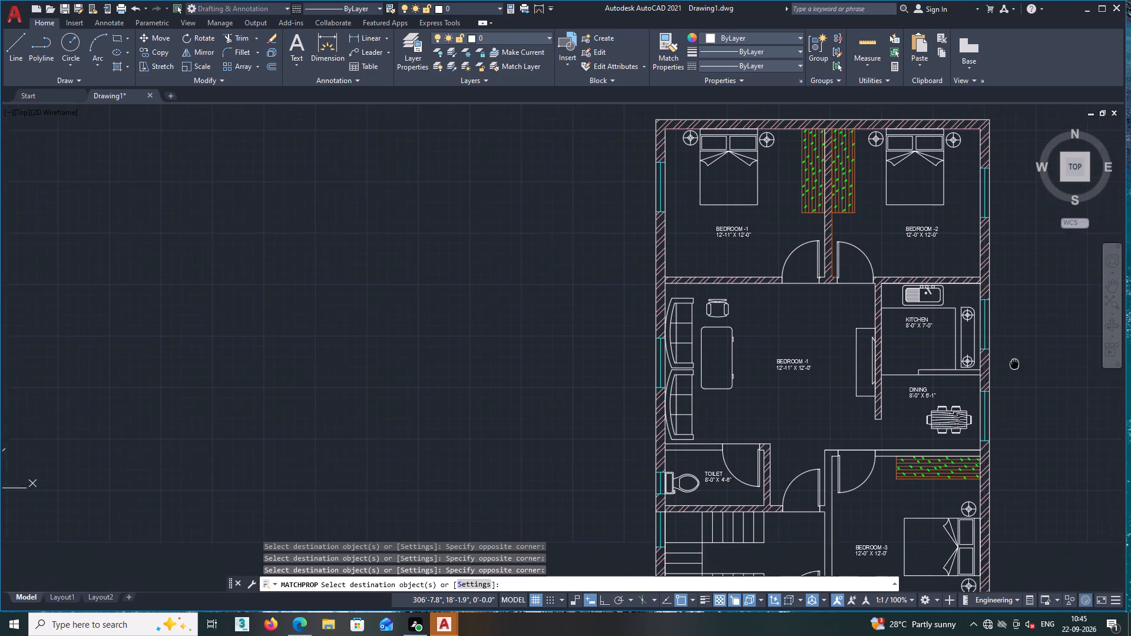
pyautogui.moveTo(1013, 359); pyautogui.dragTo(1013, 359, button='middle')
pyautogui.moveTo(1036, 458); pyautogui.dragTo(1034, 349, button='middle')
pyautogui.moveTo(1045, 430); pyautogui.dragTo(1046, 397, button='middle')
pyautogui.moveTo(968, 519); pyautogui.dragTo(1014, 521, button='middle')
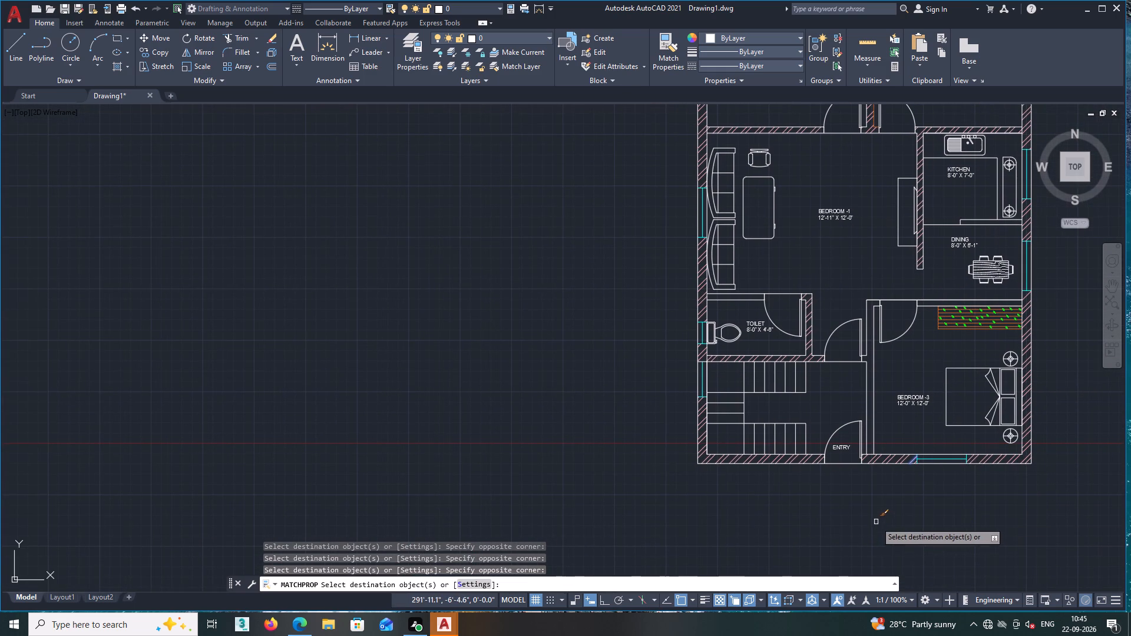
pyautogui.moveTo(960, 477); pyautogui.dragTo(925, 536, button='middle')
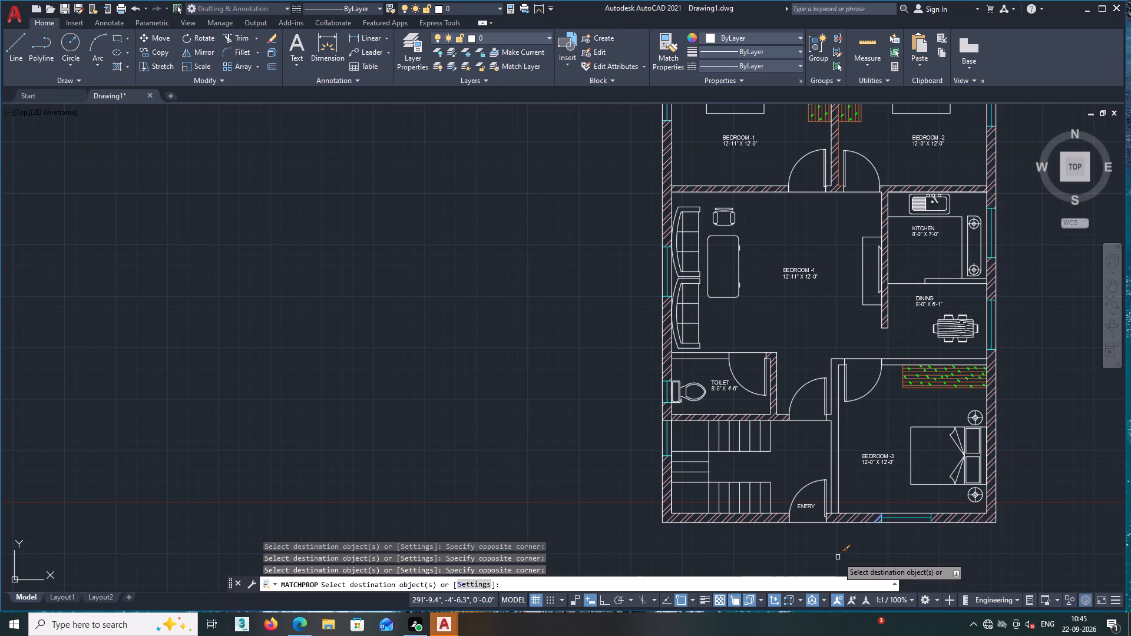
pyautogui.moveTo(1040, 449); pyautogui.dragTo(815, 503, button='middle')
pyautogui.moveTo(842, 430); pyautogui.dragTo(843, 497, button='middle')
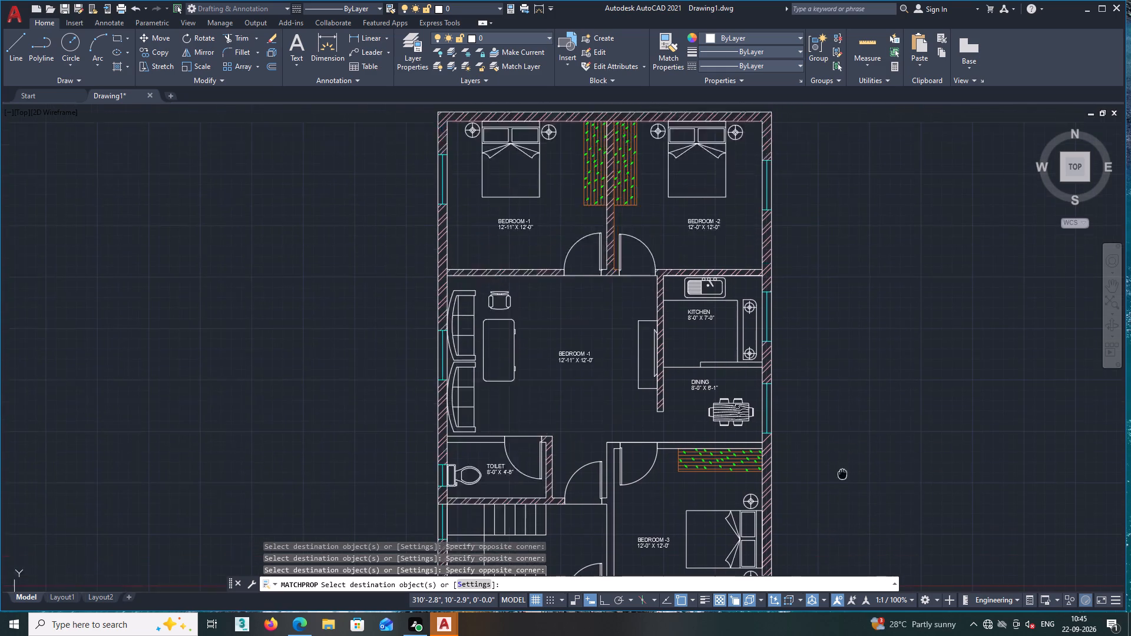
pyautogui.moveTo(843, 497); pyautogui.dragTo(845, 601, button='middle')
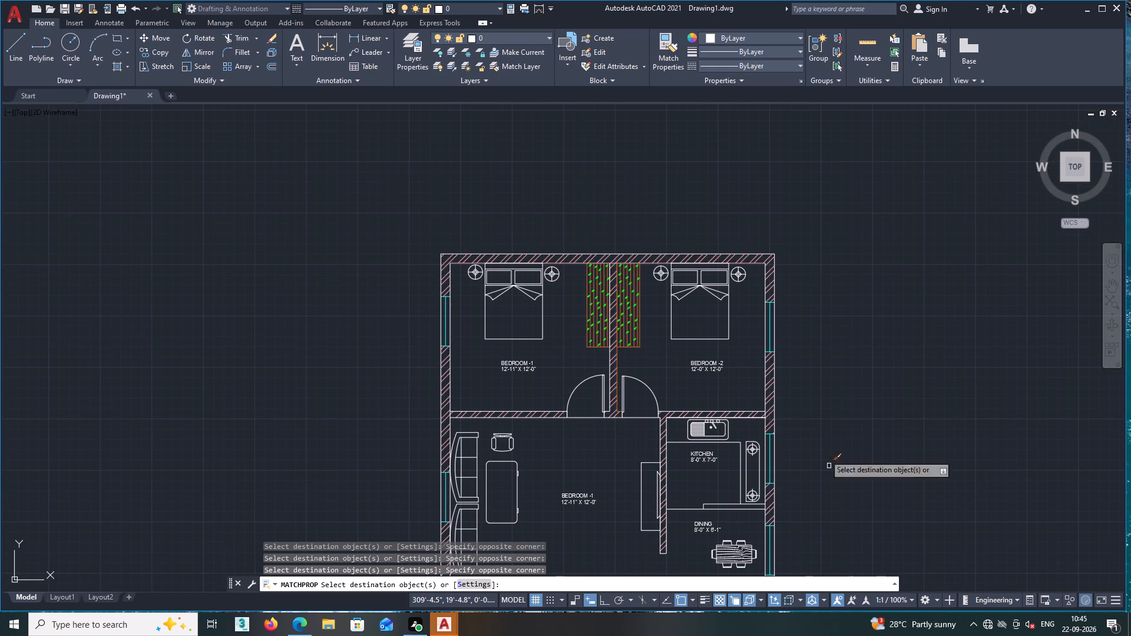
pyautogui.scroll(1, 669, 362)
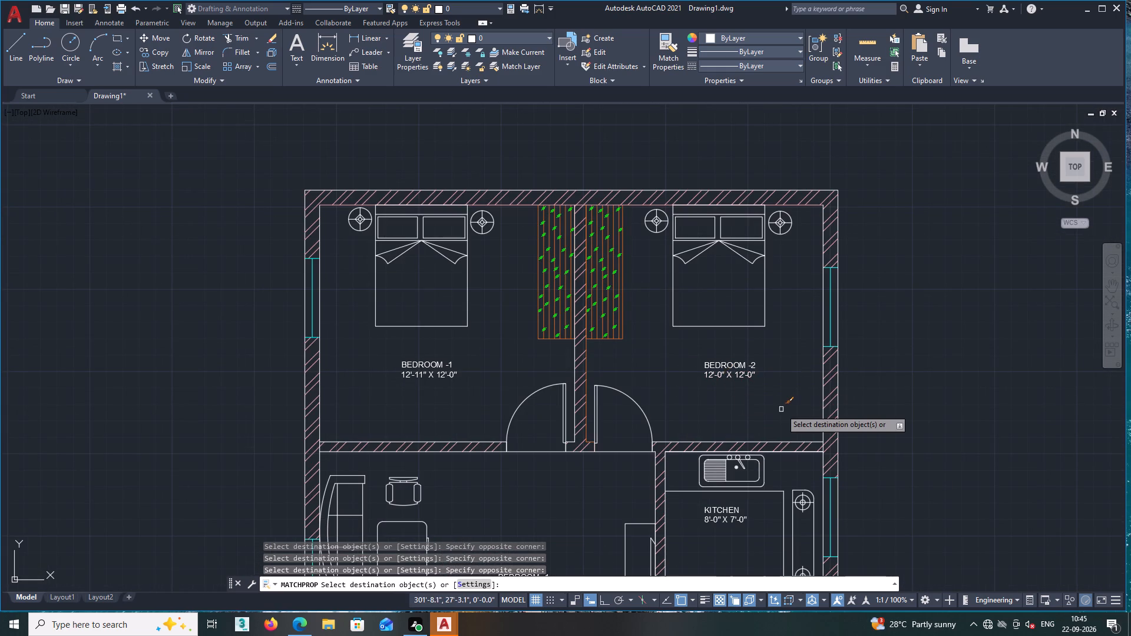
pyautogui.press('space')
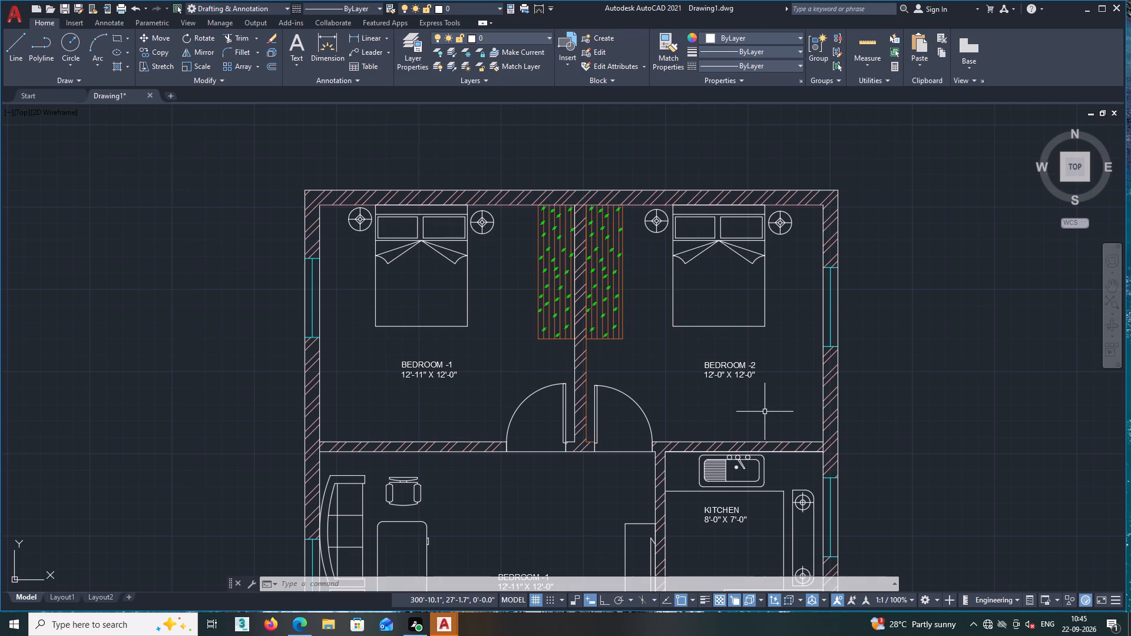
# Set the colour of the BEDROOM -2, KITCHEN, DINING, TOILET and both BEDROOM -1 labels, including their dimension text, to Green.
pyautogui.moveTo(764, 412); pyautogui.dragTo(842, 436, button='middle')
pyautogui.scroll(2, 802, 416)
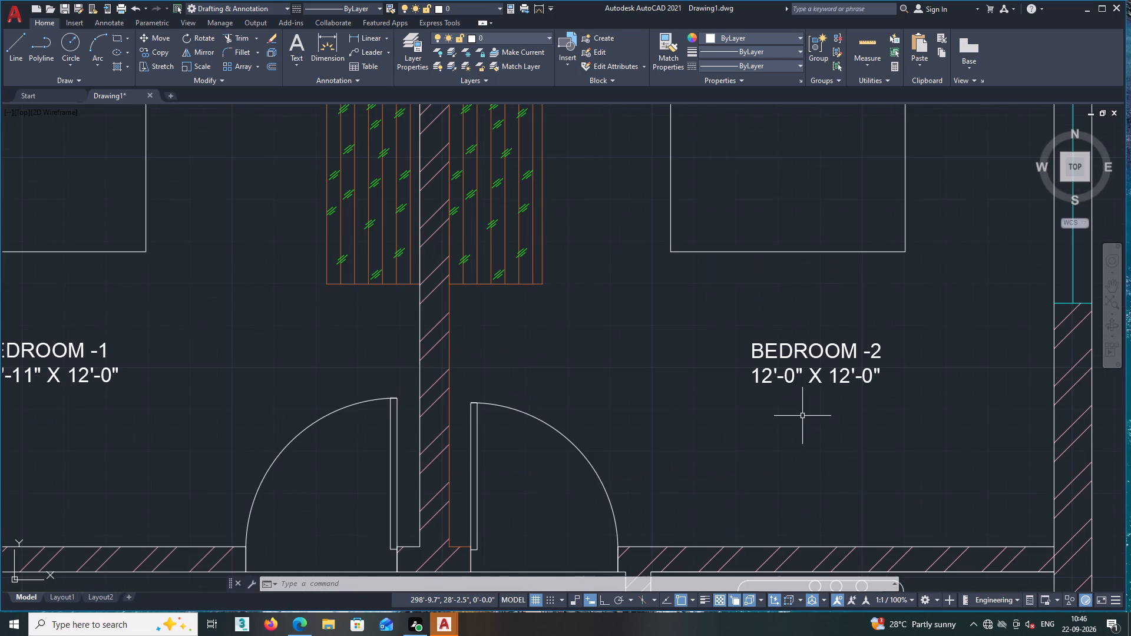
pyautogui.click(839, 418)
pyautogui.doubleClick(764, 317)
pyautogui.moveTo(764, 317); pyautogui.dragTo(1126, 406, button='middle')
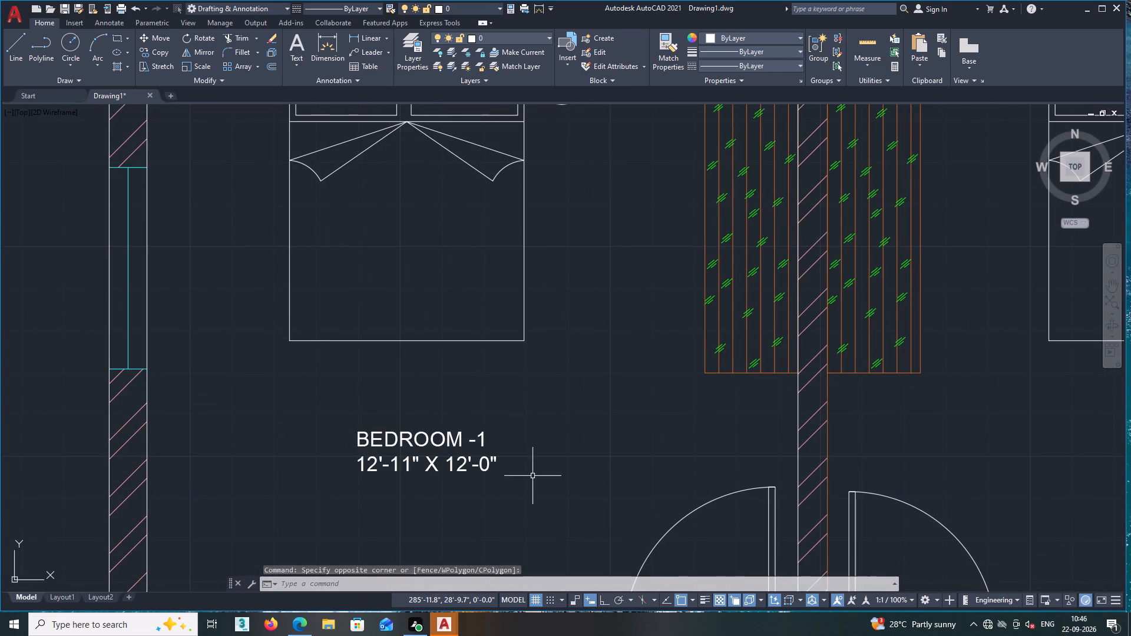
pyautogui.click(531, 478)
pyautogui.moveTo(531, 478); pyautogui.dragTo(521, 466)
pyautogui.click(353, 390)
pyautogui.scroll(-1, 451, 404)
pyautogui.scroll(-2, 500, 446)
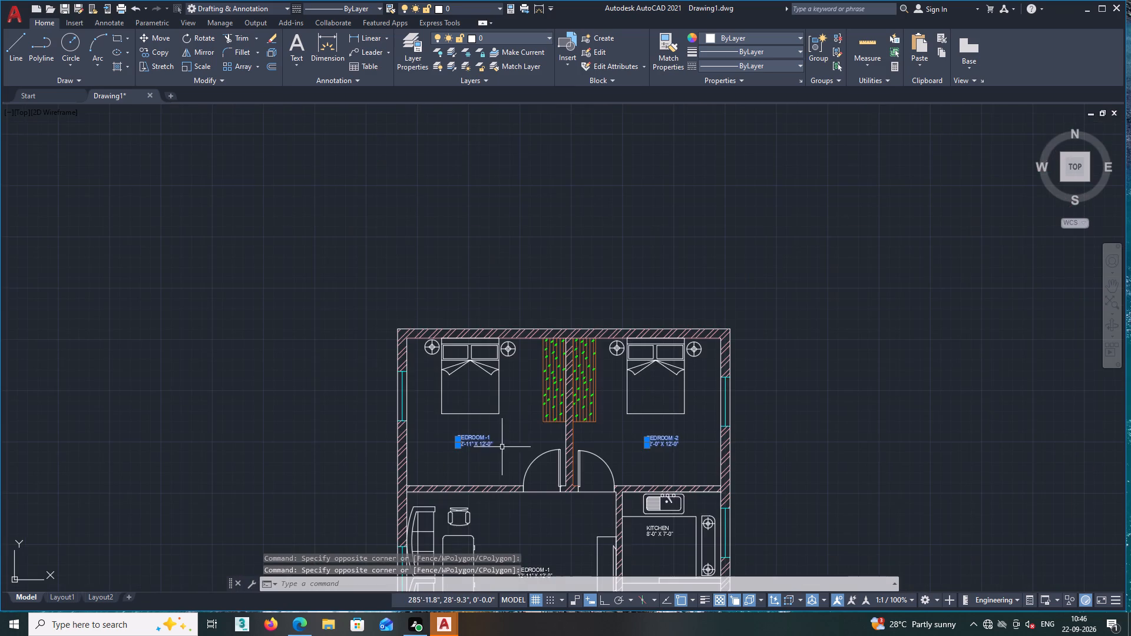
pyautogui.moveTo(498, 464); pyautogui.dragTo(551, 369, button='middle')
pyautogui.scroll(1, 595, 489)
pyautogui.click(606, 506)
pyautogui.click(564, 435)
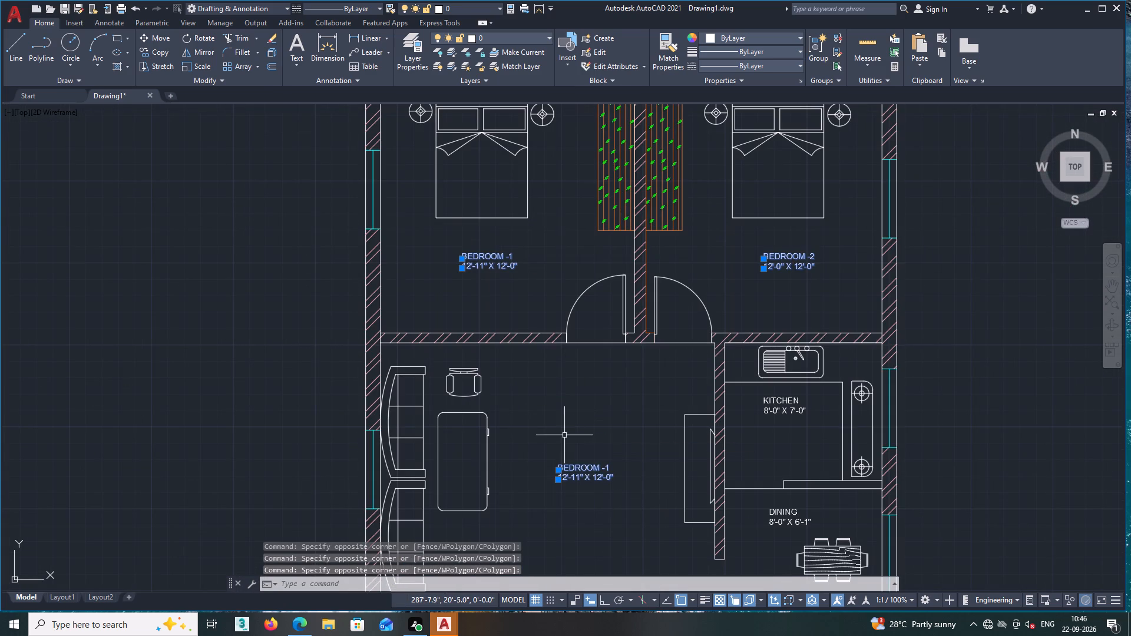
pyautogui.scroll(2, 795, 433)
pyautogui.click(798, 432)
pyautogui.click(758, 333)
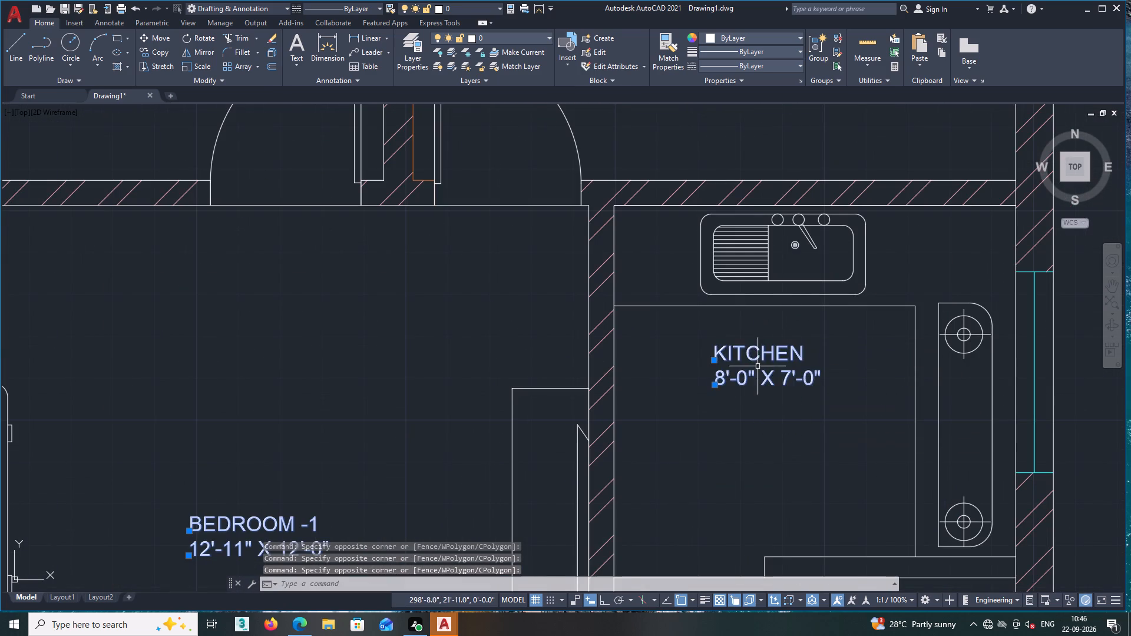
pyautogui.scroll(-2, 756, 377)
pyautogui.moveTo(748, 443); pyautogui.dragTo(759, 399, button='middle')
pyautogui.scroll(1, 769, 442)
pyautogui.click(772, 458)
pyautogui.click(758, 419)
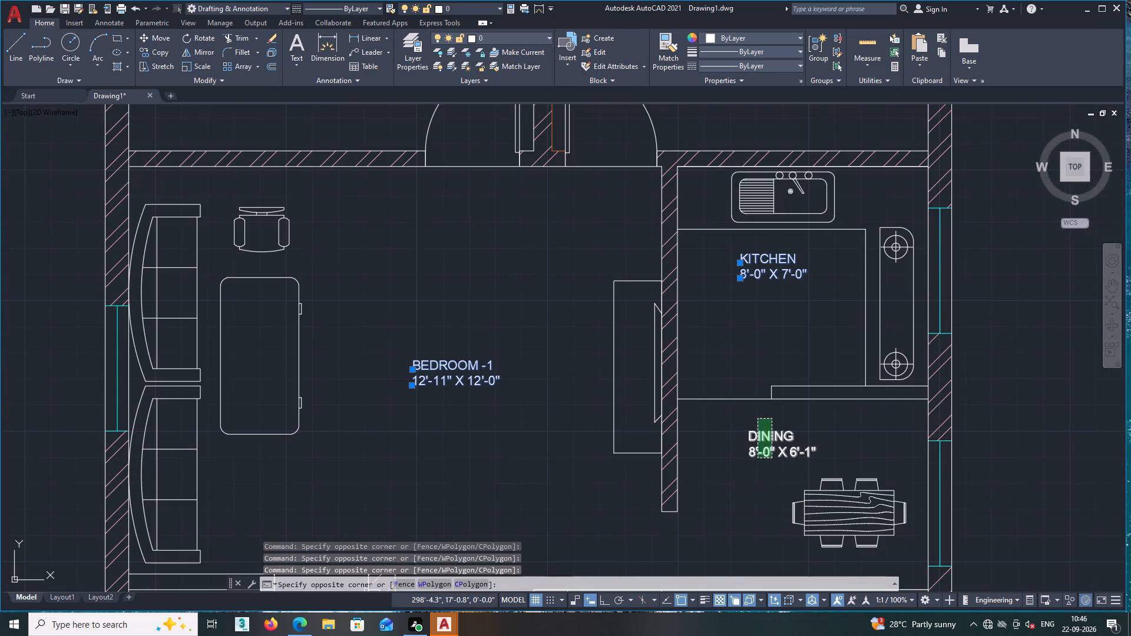
pyautogui.scroll(-1, 743, 475)
pyautogui.moveTo(730, 497); pyautogui.dragTo(750, 387, button='middle')
pyautogui.moveTo(716, 522); pyautogui.dragTo(740, 441, button='middle')
pyautogui.scroll(2, 408, 426)
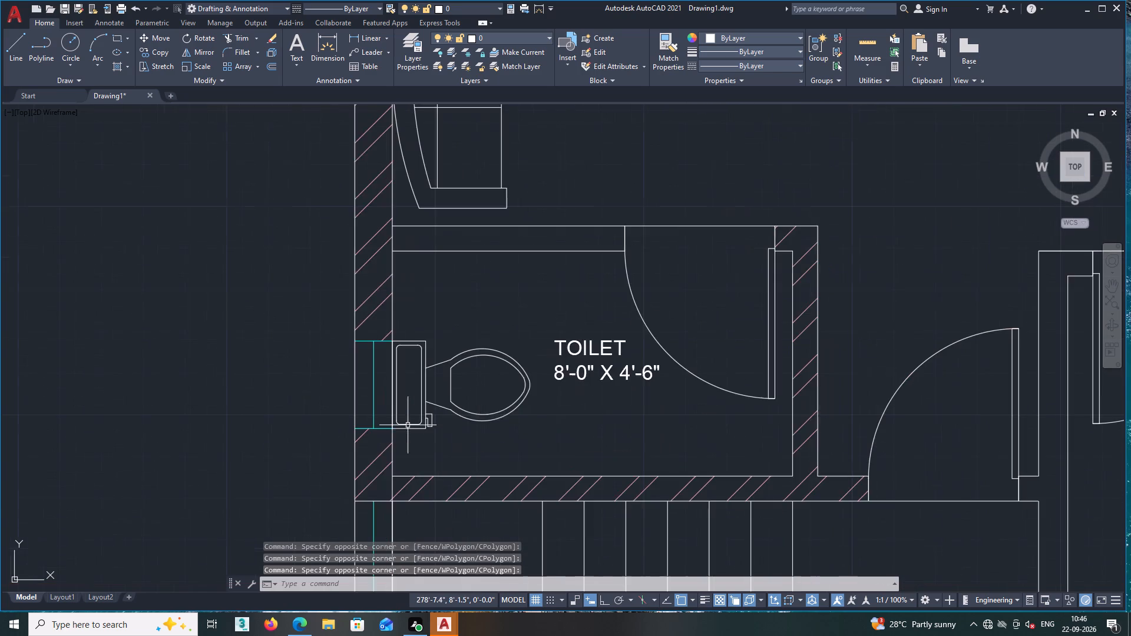
pyautogui.moveTo(608, 415); pyautogui.dragTo(624, 475, button='middle')
pyautogui.scroll(1, 616, 443)
pyautogui.click(616, 455)
pyautogui.click(578, 373)
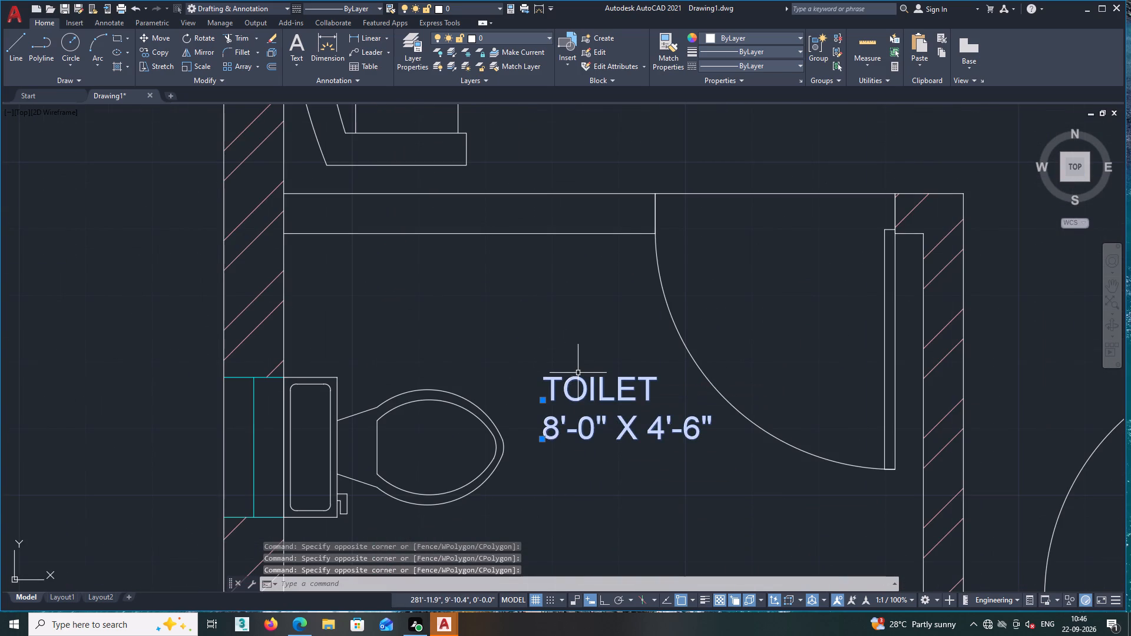
pyautogui.click(712, 37)
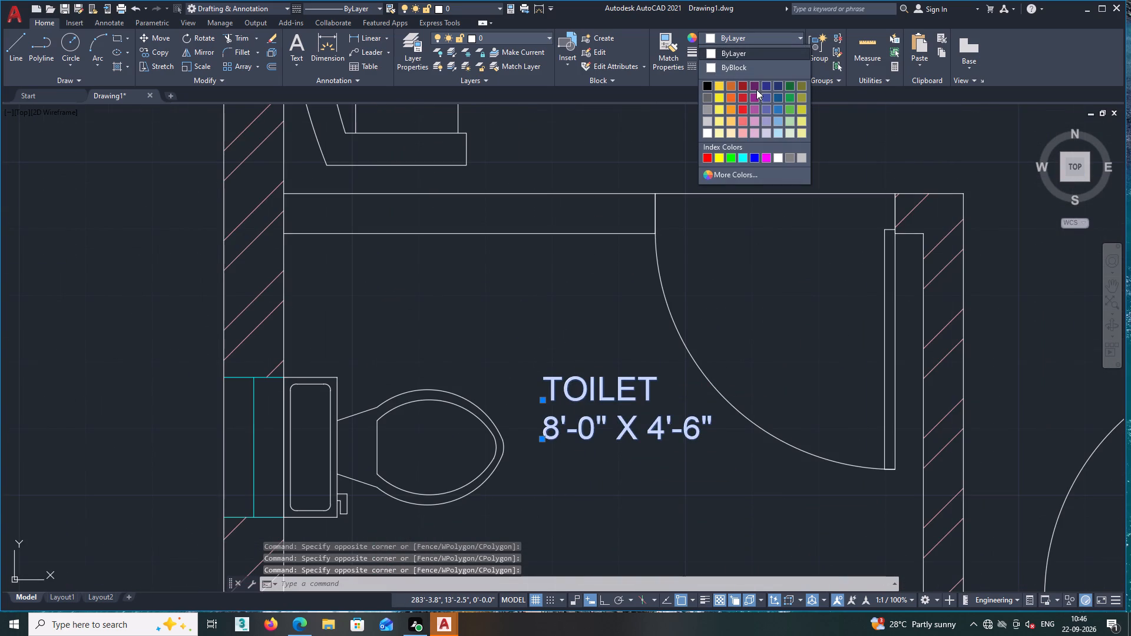
pyautogui.click(731, 157)
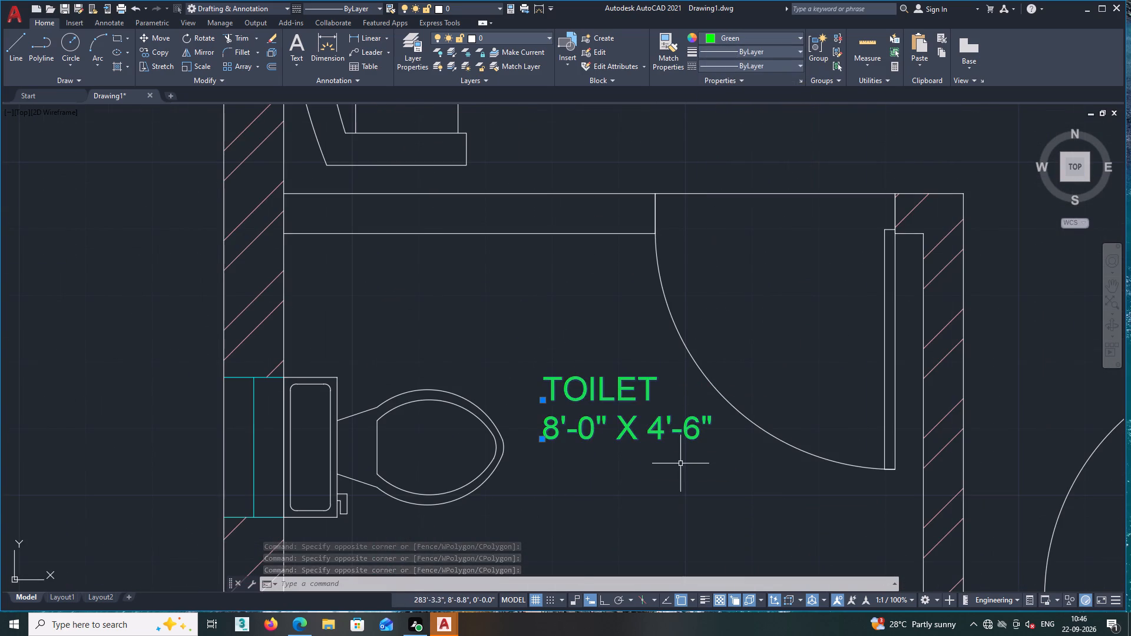
pyautogui.scroll(-3, 680, 463)
pyautogui.moveTo(752, 295); pyautogui.dragTo(729, 359, button='middle')
pyautogui.press('Escape')
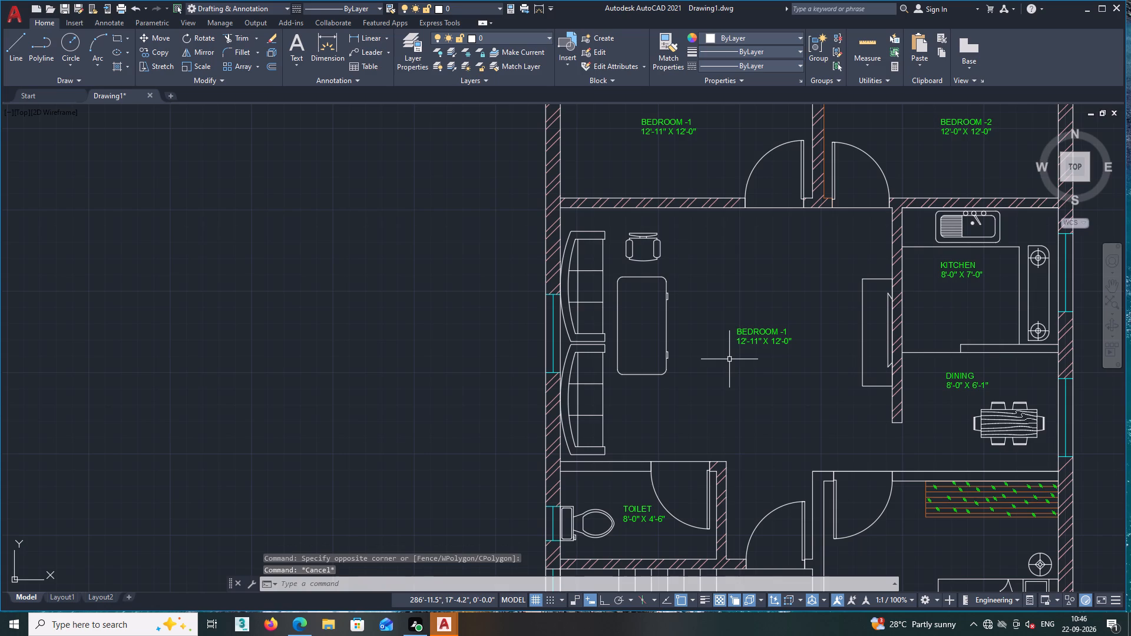
# Match the green TOILET label properties onto the BEDROOM -3 label with its dimension text and onto the ENTRY label.
pyautogui.moveTo(737, 403); pyautogui.dragTo(564, 327, button='middle')
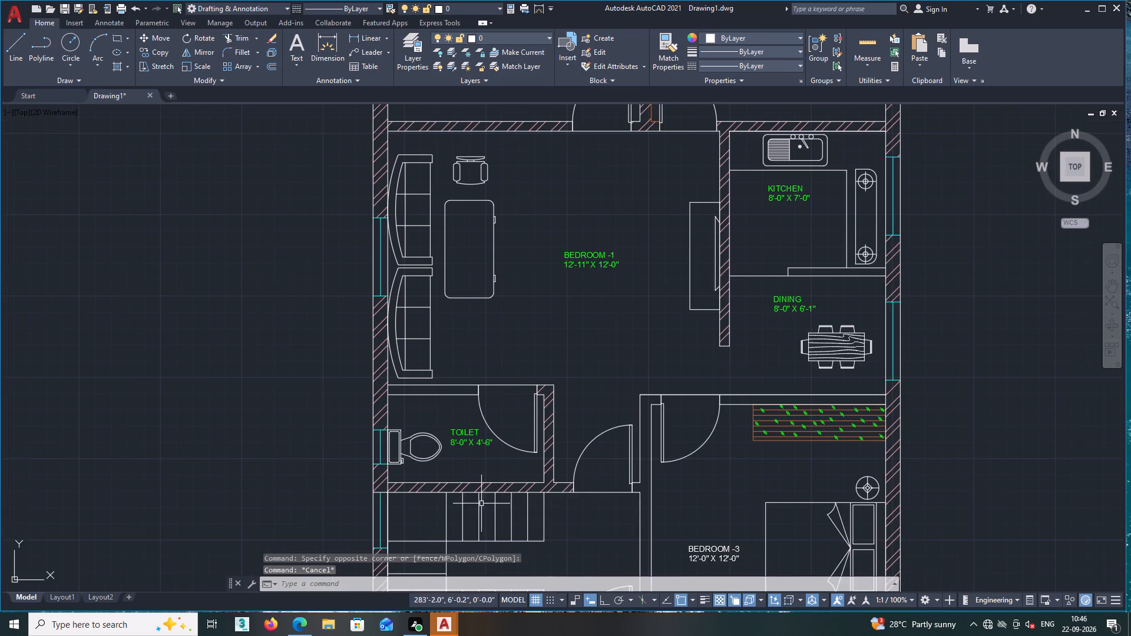
pyautogui.moveTo(479, 502); pyautogui.dragTo(545, 471, button='middle')
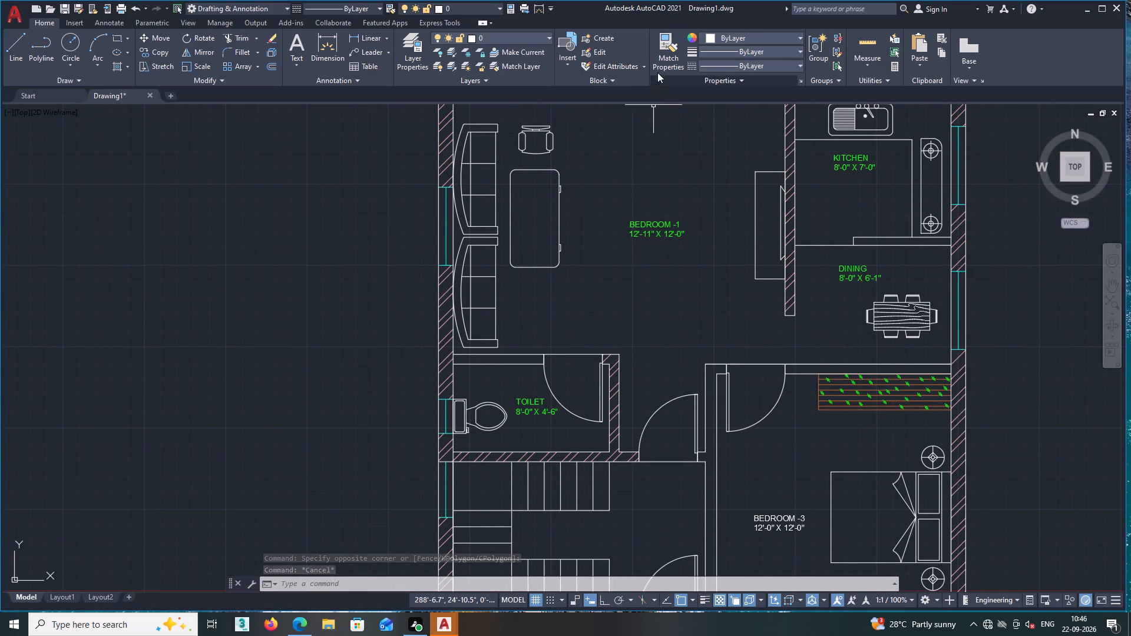
pyautogui.click(659, 58)
pyautogui.click(534, 402)
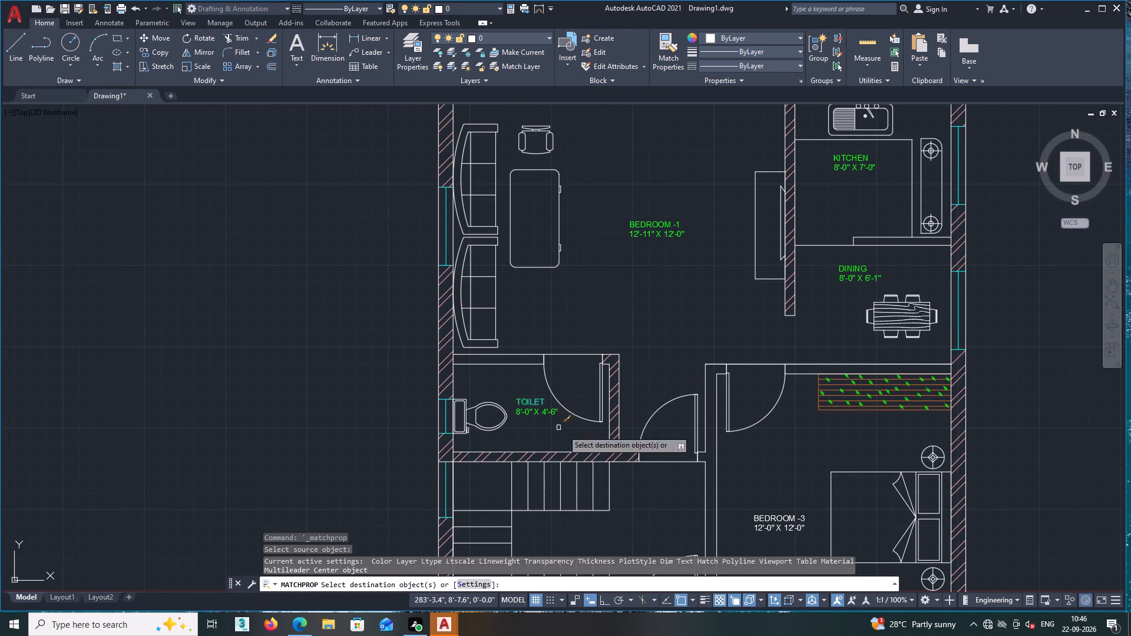
pyautogui.moveTo(780, 495); pyautogui.dragTo(763, 432, button='middle')
pyautogui.click(774, 491)
pyautogui.click(748, 424)
pyautogui.moveTo(742, 471); pyautogui.dragTo(750, 419, button='middle')
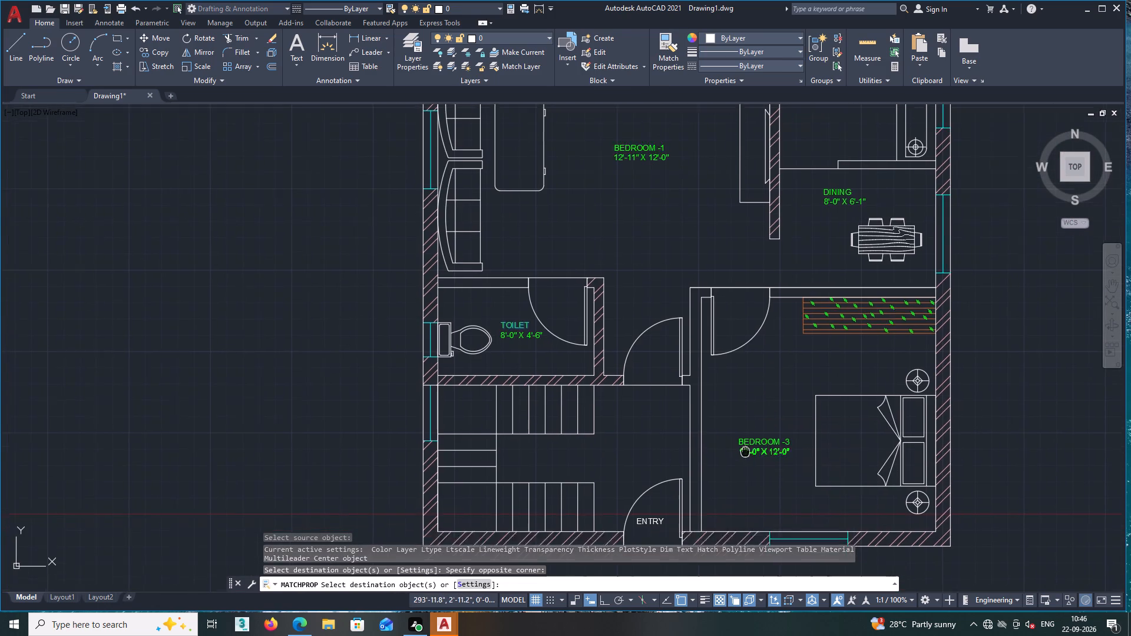
pyautogui.moveTo(750, 419); pyautogui.dragTo(753, 395, button='middle')
pyautogui.scroll(1, 753, 398)
pyautogui.click(620, 521)
pyautogui.click(607, 490)
pyautogui.scroll(-2, 607, 490)
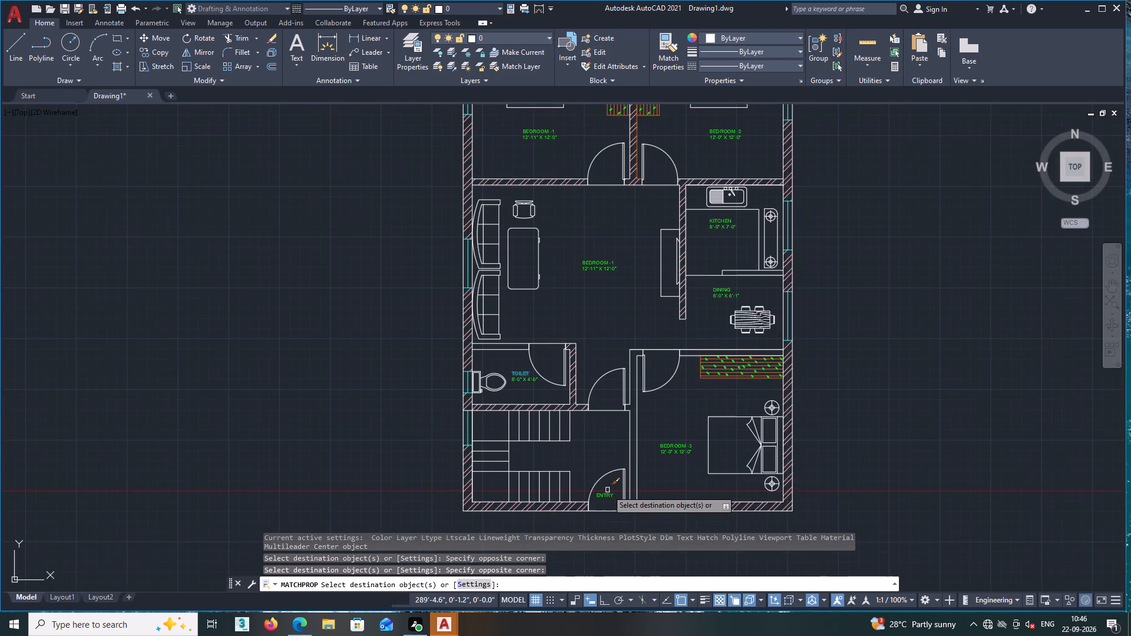
# Examine the two upper bedrooms and their surrounding walls for objects still to colour, and end the property matching.
pyautogui.moveTo(835, 430); pyautogui.dragTo(844, 555, button='middle')
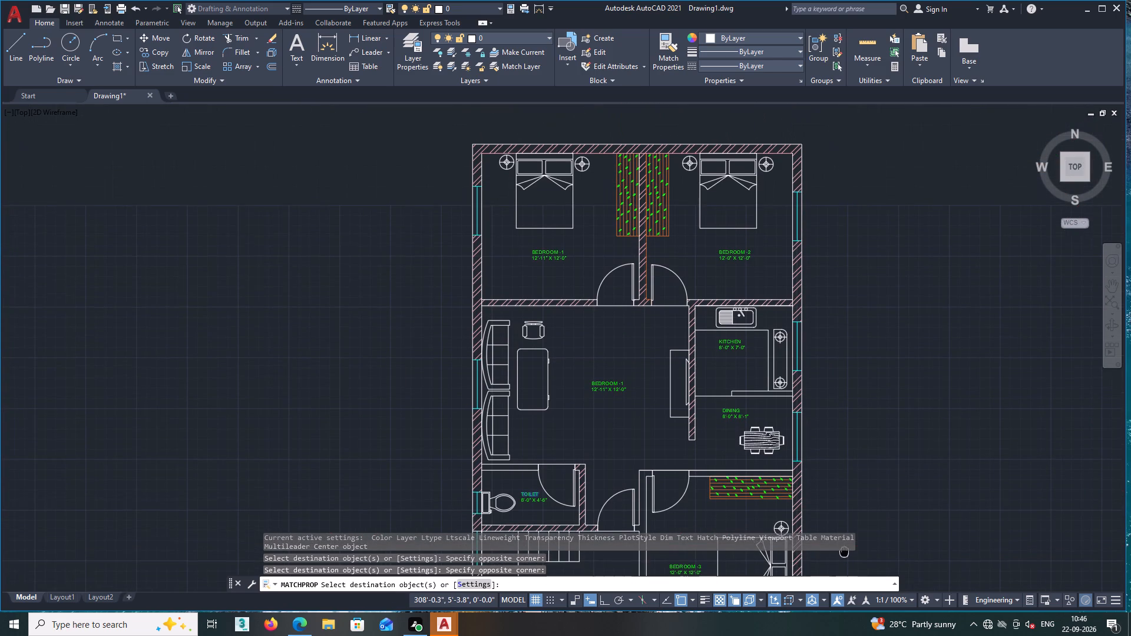
pyautogui.moveTo(844, 555); pyautogui.dragTo(875, 575, button='middle')
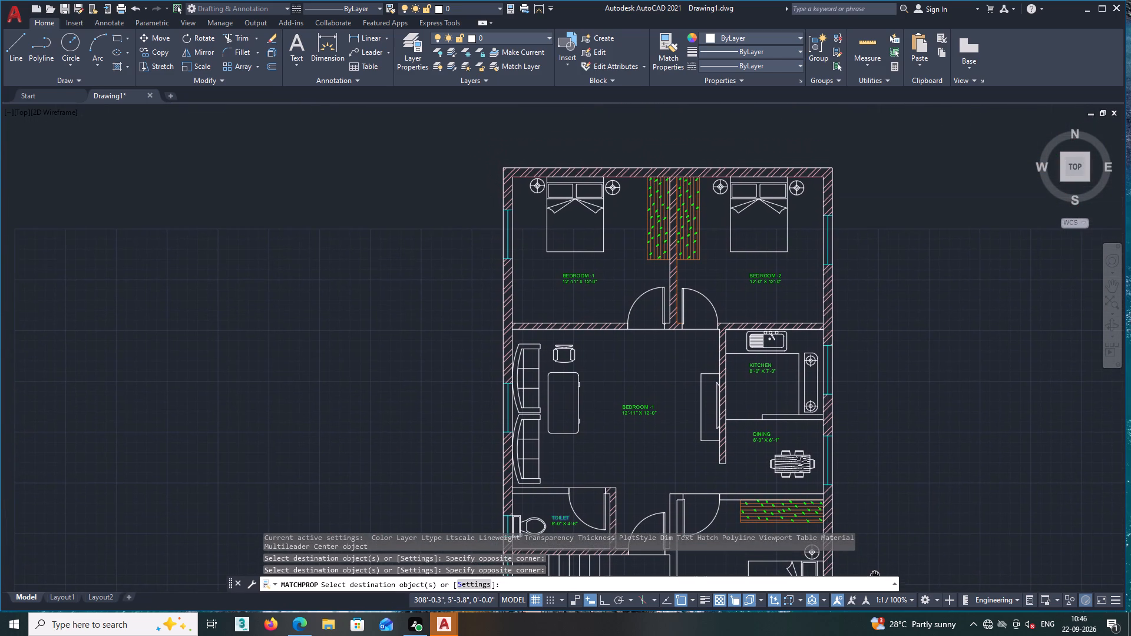
pyautogui.moveTo(875, 575); pyautogui.dragTo(875, 575, button='middle')
pyautogui.moveTo(849, 368); pyautogui.dragTo(869, 502, button='middle')
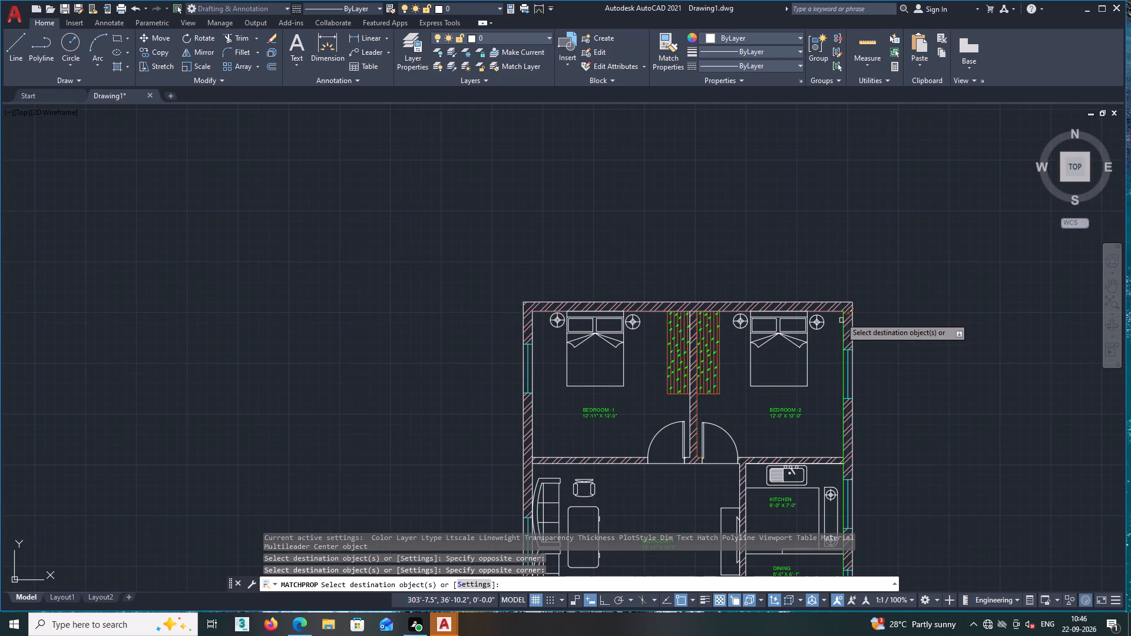
pyautogui.scroll(4, 829, 314)
pyautogui.moveTo(817, 345); pyautogui.dragTo(812, 356, button='middle')
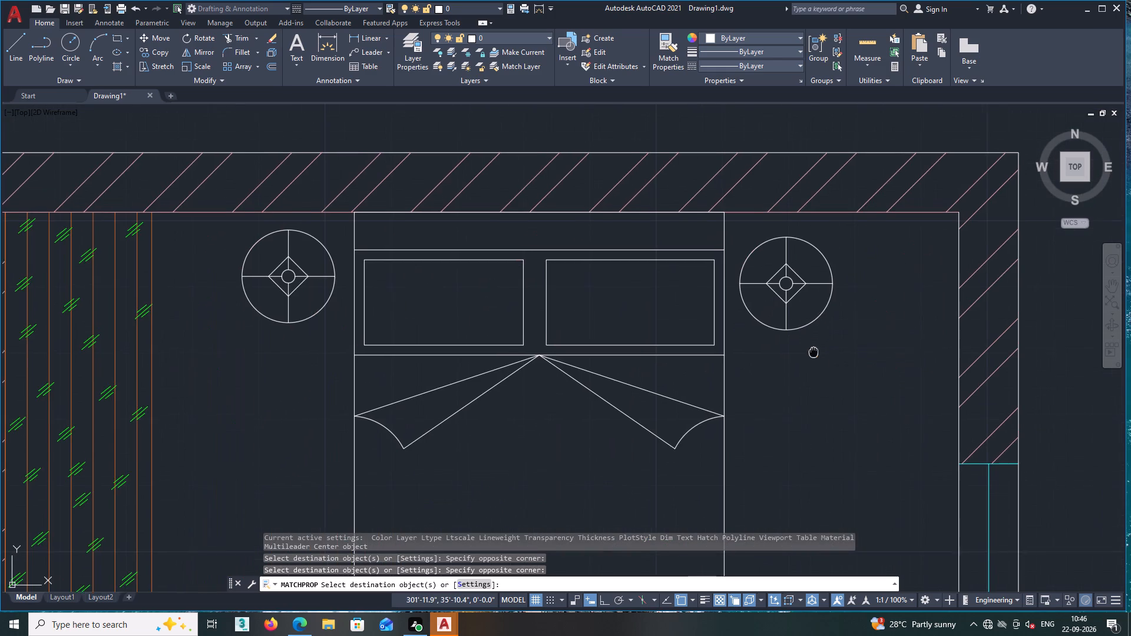
pyautogui.moveTo(812, 356); pyautogui.dragTo(785, 393, button='middle')
pyautogui.scroll(-3, 782, 408)
pyautogui.moveTo(797, 469); pyautogui.dragTo(797, 453, button='middle')
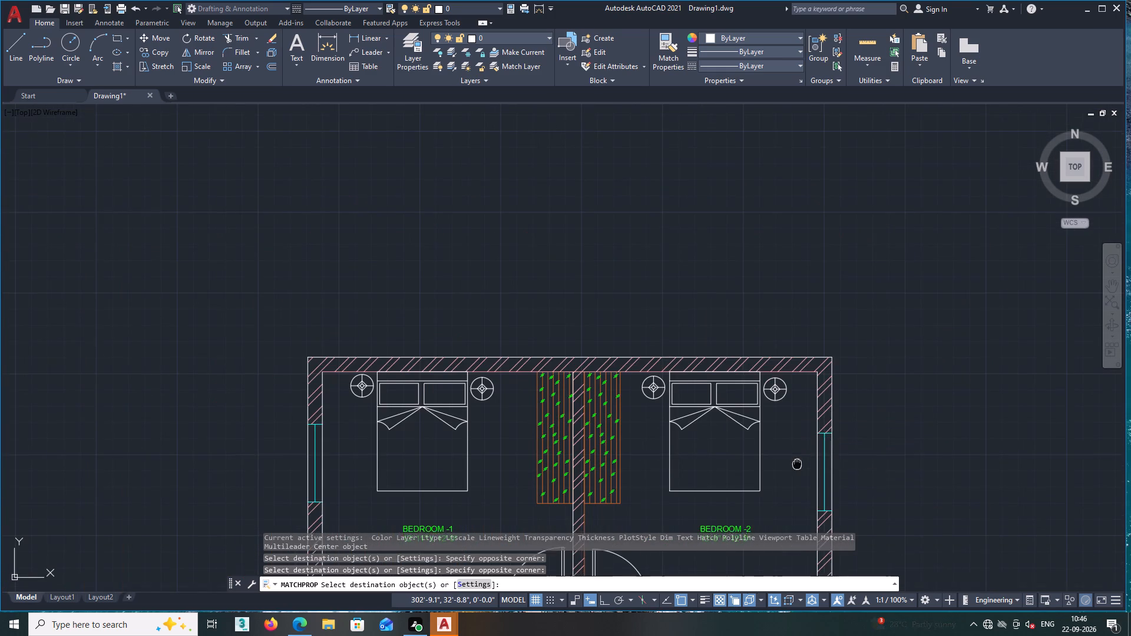
pyautogui.moveTo(797, 453); pyautogui.dragTo(789, 416, button='middle')
pyautogui.scroll(-1, 790, 447)
pyautogui.moveTo(785, 442); pyautogui.dragTo(774, 400, button='middle')
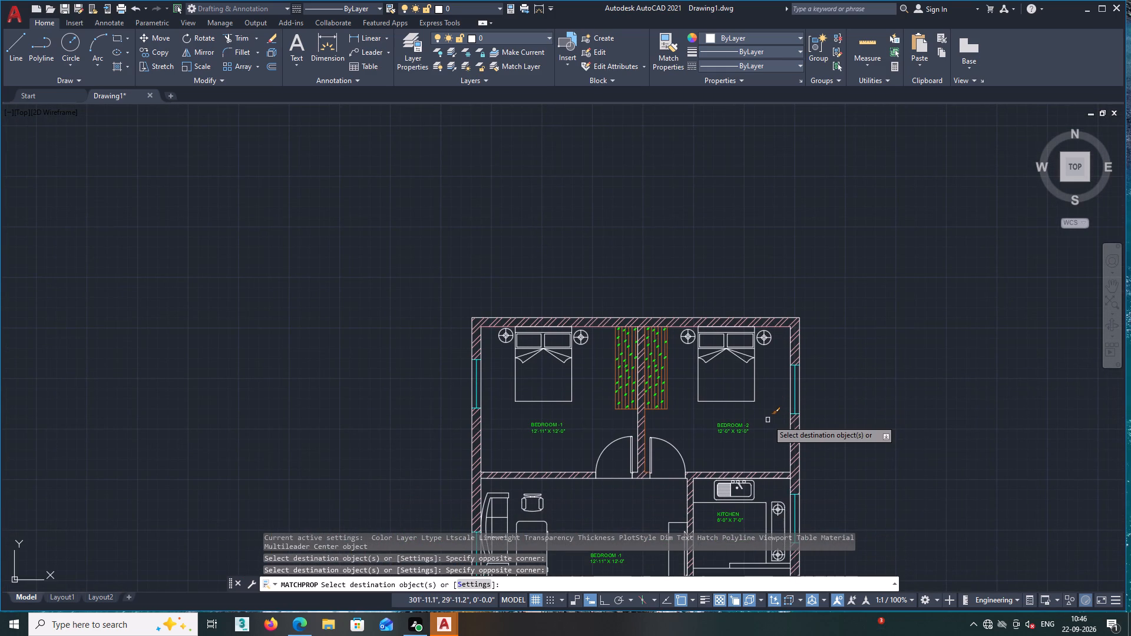
pyautogui.press('space')
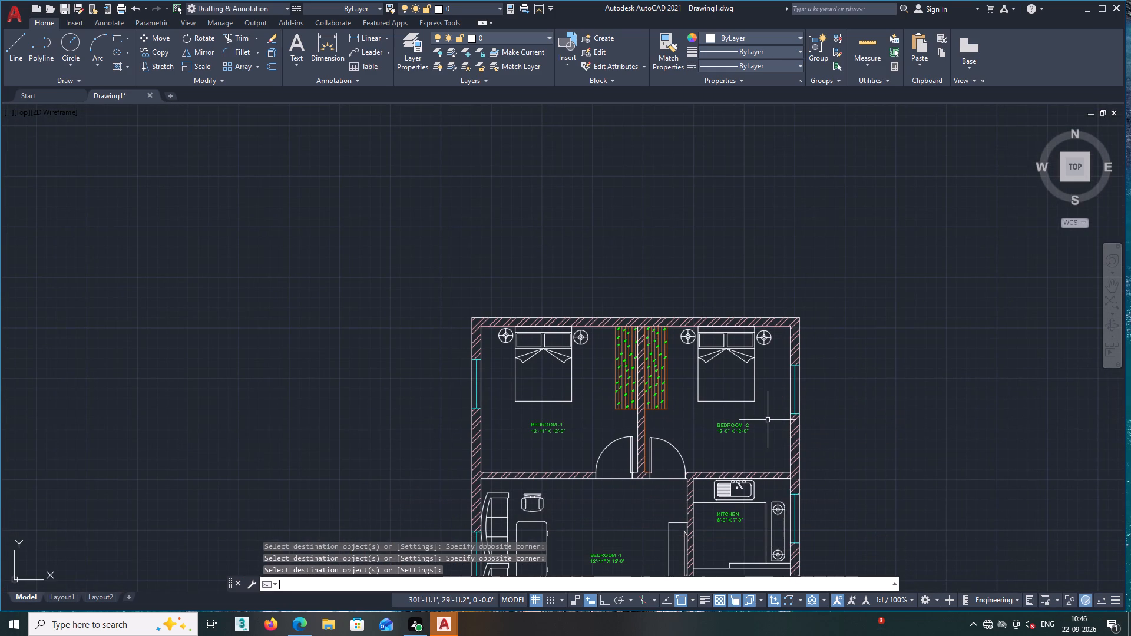
pyautogui.scroll(3, 746, 399)
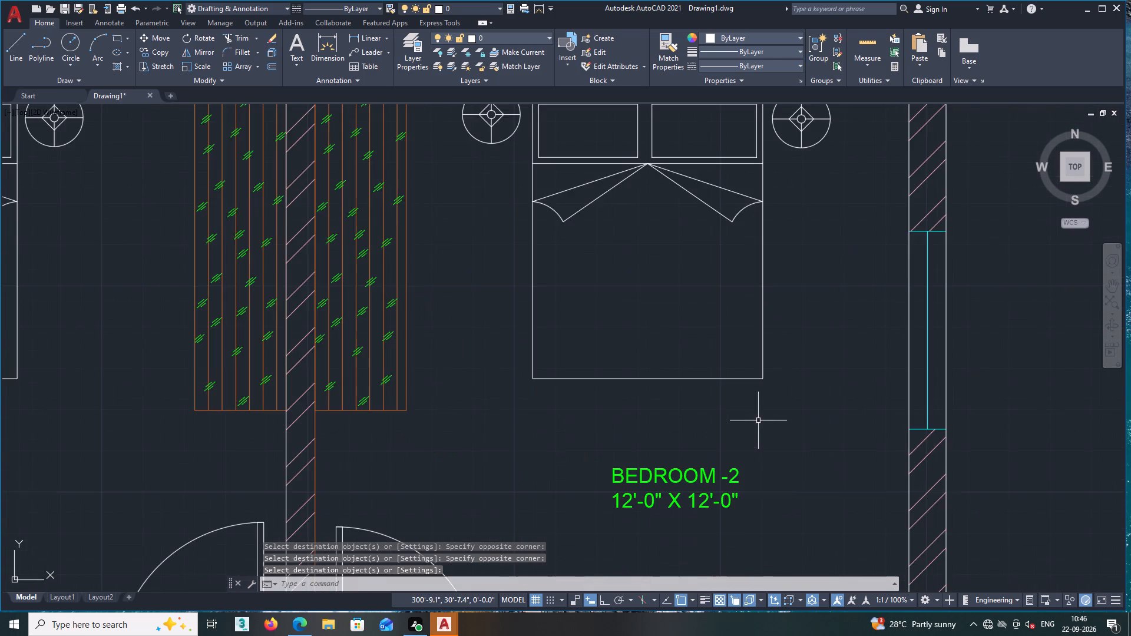
pyautogui.moveTo(758, 420); pyautogui.dragTo(825, 569, button='middle')
pyautogui.scroll(2, 824, 526)
pyautogui.scroll(-2, 860, 548)
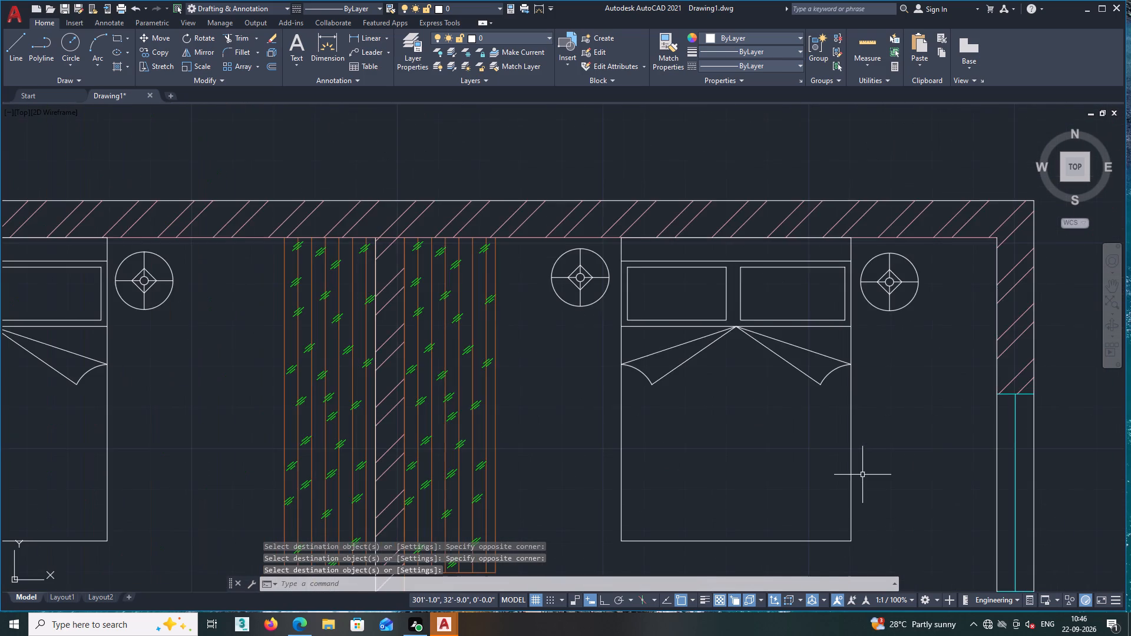
pyautogui.scroll(-1, 862, 473)
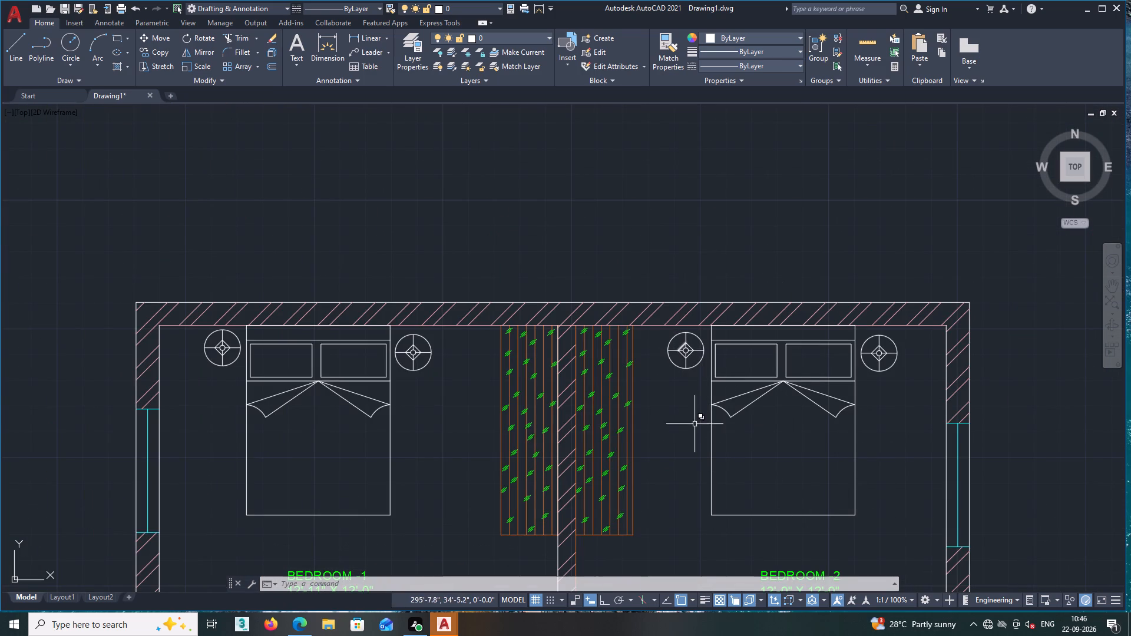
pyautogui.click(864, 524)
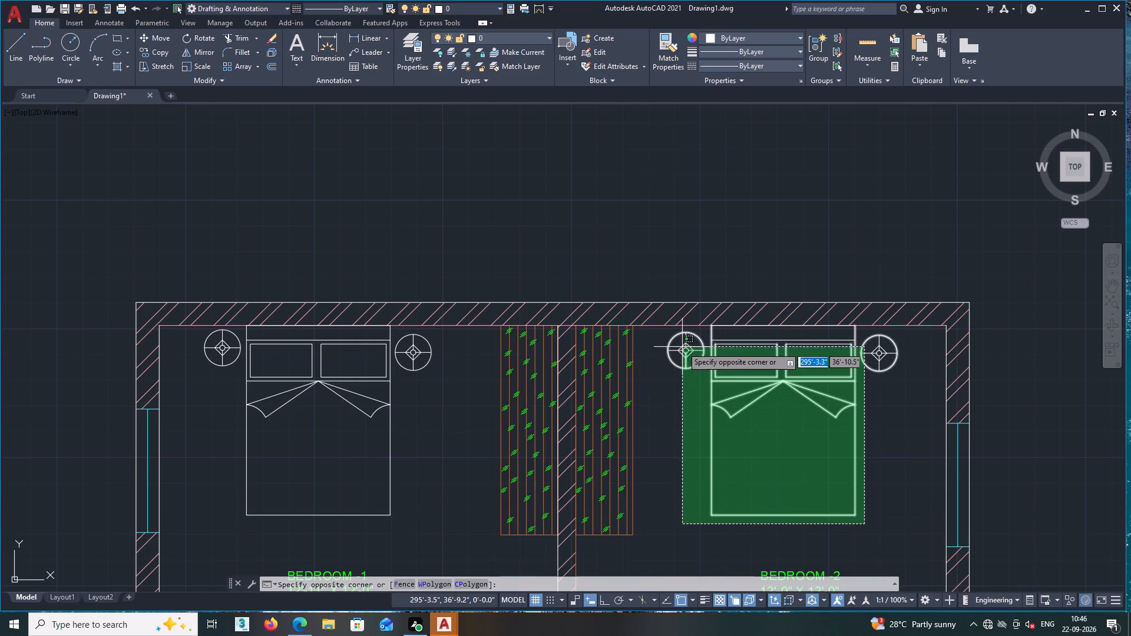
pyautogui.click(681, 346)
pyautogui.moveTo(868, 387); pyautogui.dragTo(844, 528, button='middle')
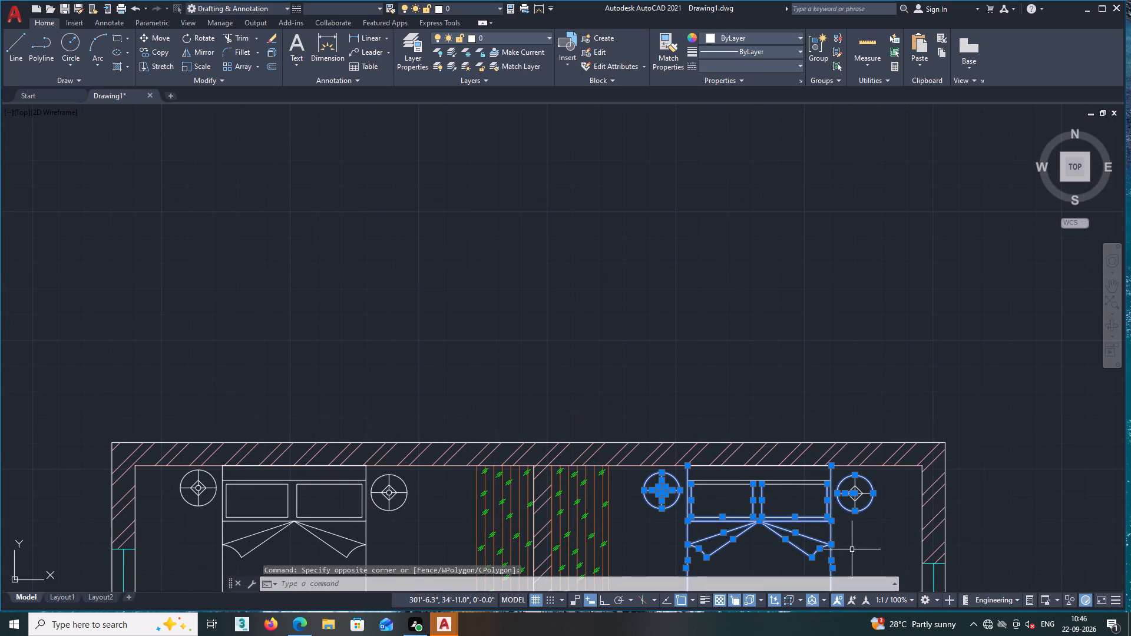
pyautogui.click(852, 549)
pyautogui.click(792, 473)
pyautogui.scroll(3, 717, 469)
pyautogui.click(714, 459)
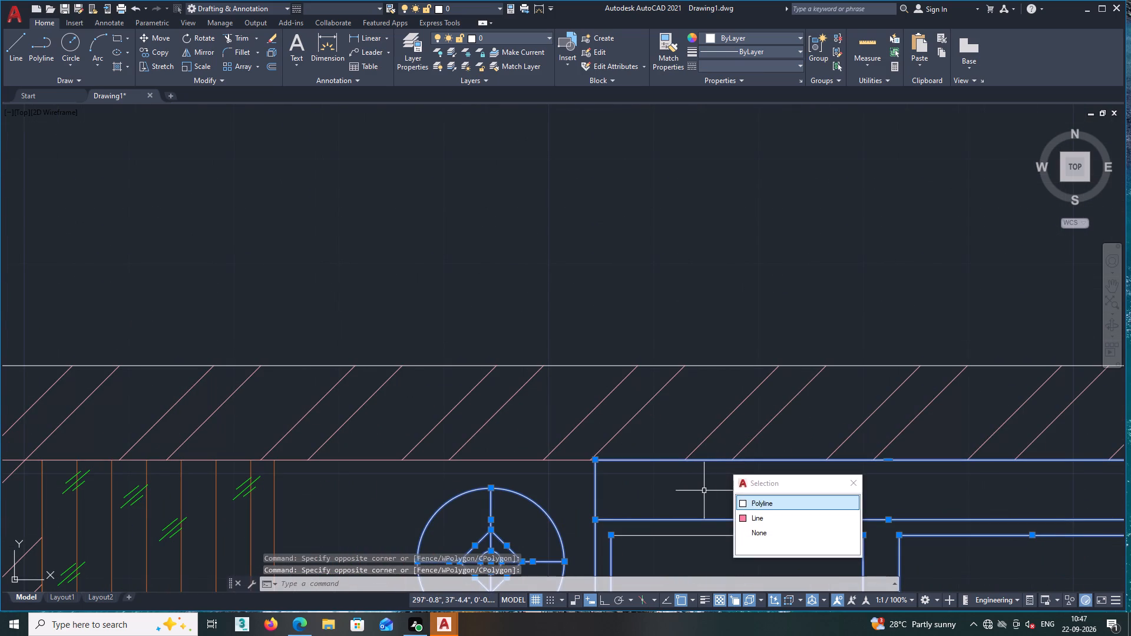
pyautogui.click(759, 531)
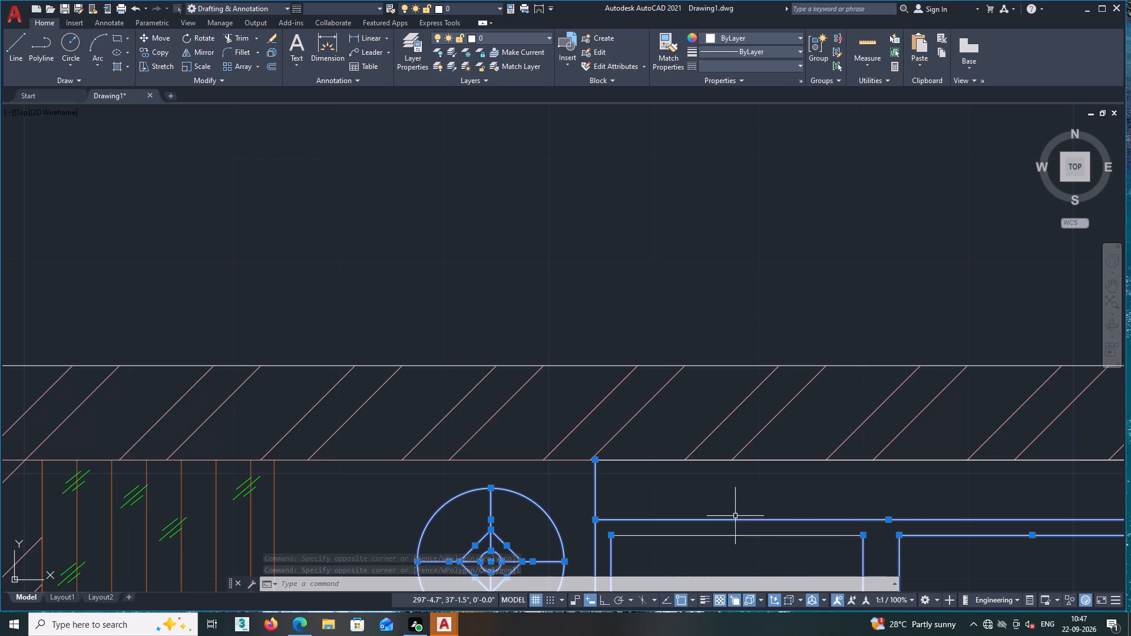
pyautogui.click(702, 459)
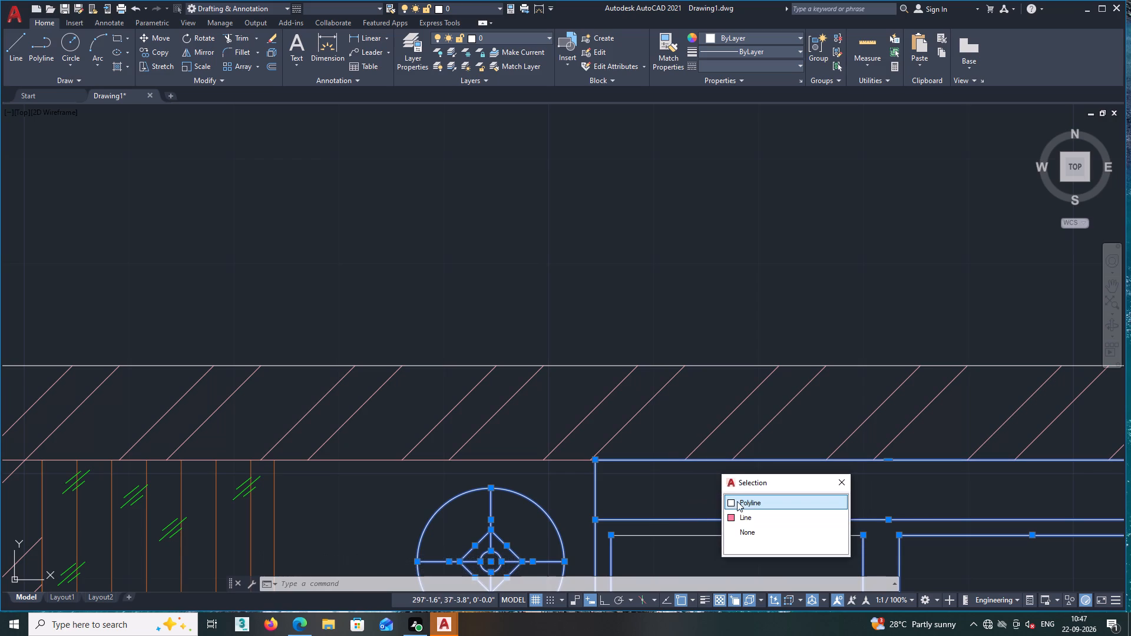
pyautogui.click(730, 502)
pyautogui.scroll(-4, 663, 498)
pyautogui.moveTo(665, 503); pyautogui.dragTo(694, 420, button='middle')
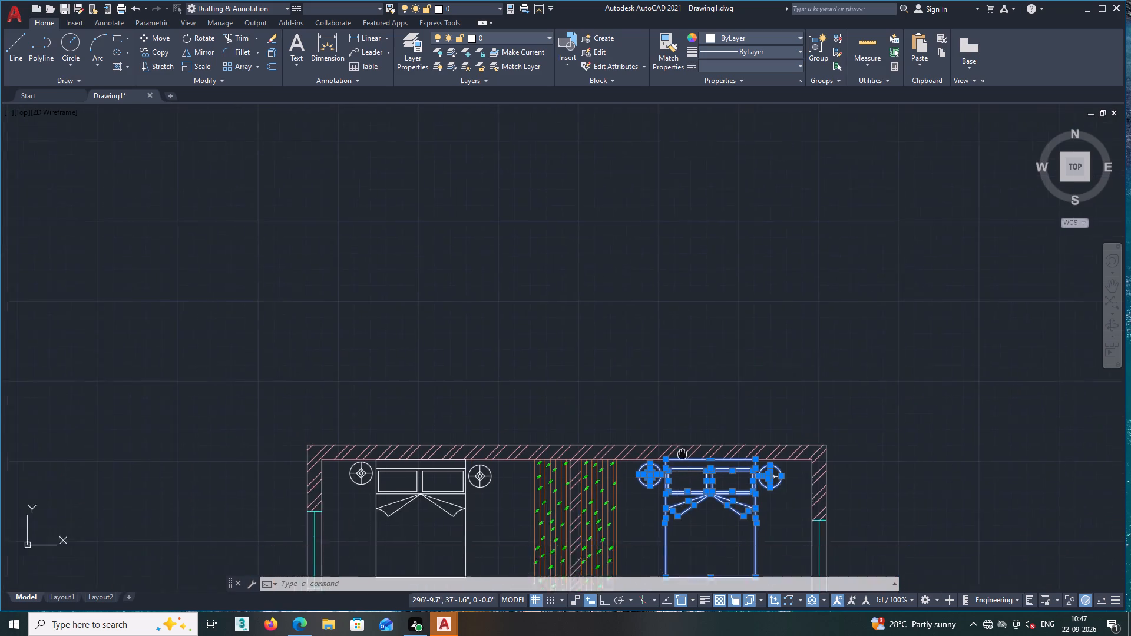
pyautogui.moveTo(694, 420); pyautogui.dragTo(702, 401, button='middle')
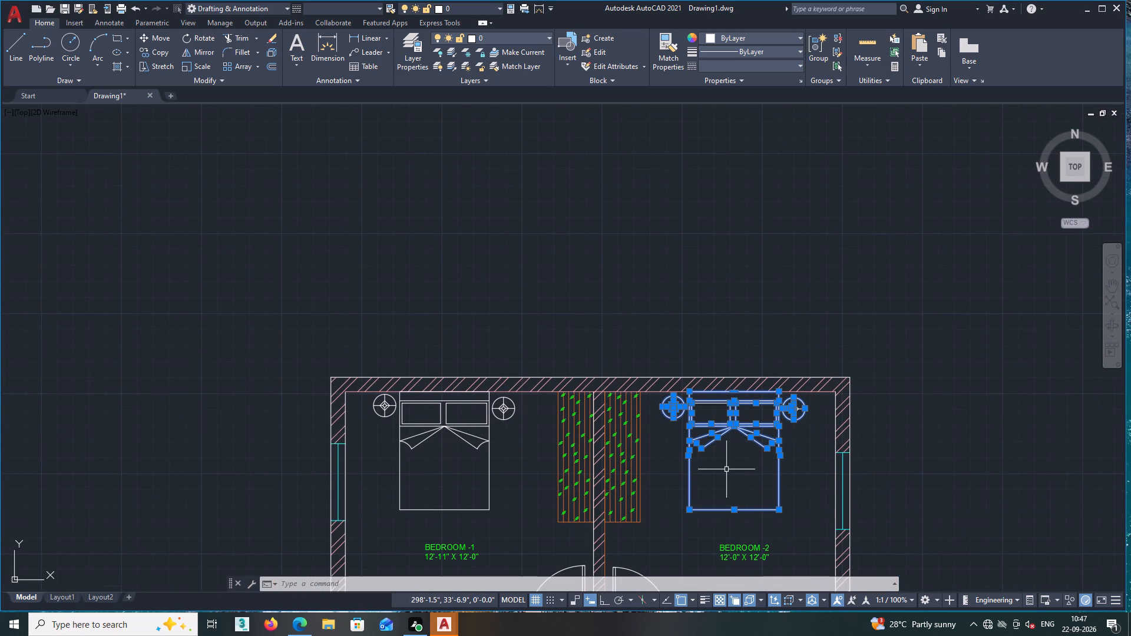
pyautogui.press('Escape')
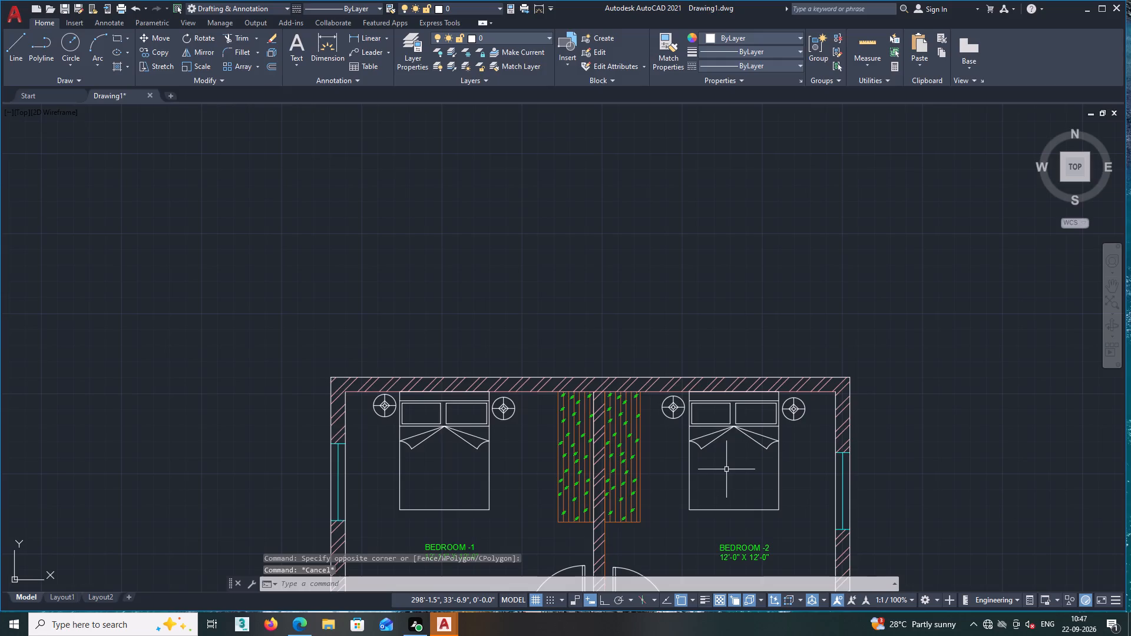
# Set the colour of the lower stair flight's end line, beside the ENTRY door, to Magenta.
pyautogui.moveTo(597, 227); pyautogui.dragTo(496, 230, button='middle')
pyautogui.scroll(-2, 517, 259)
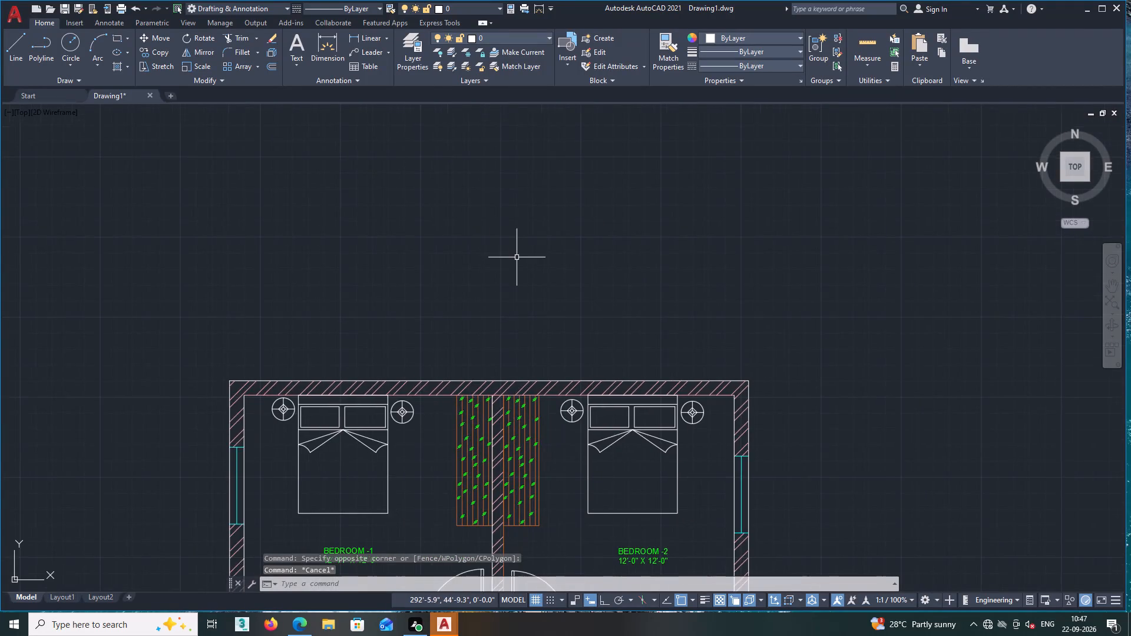
pyautogui.moveTo(528, 353); pyautogui.dragTo(525, 363, button='middle')
pyautogui.moveTo(525, 363); pyautogui.dragTo(526, 288, button='middle')
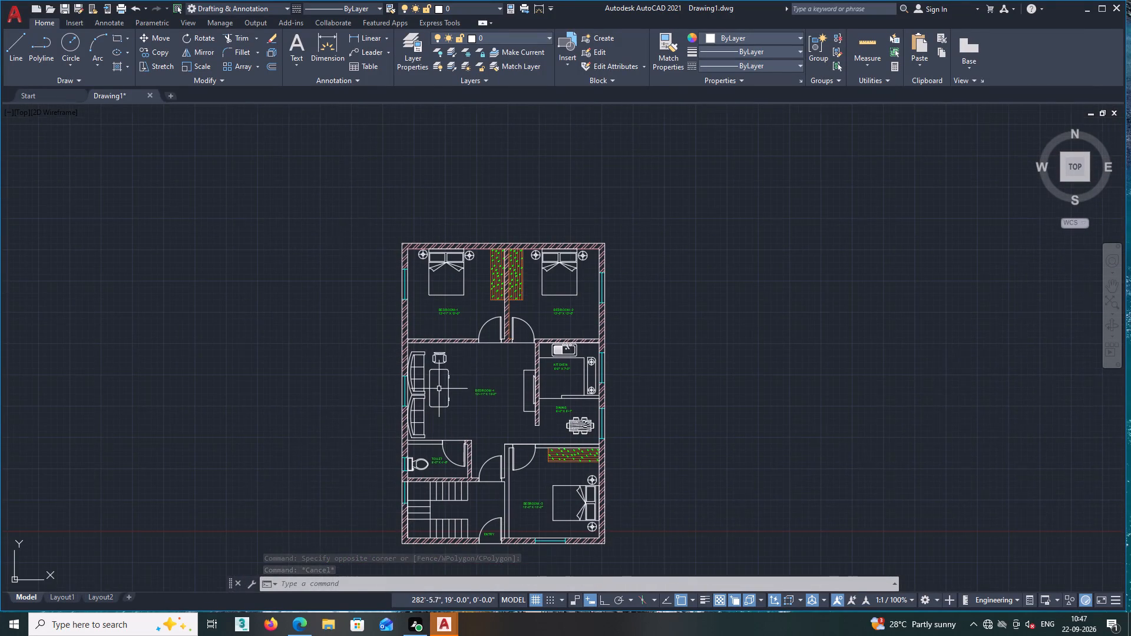
pyautogui.scroll(2, 439, 389)
pyautogui.moveTo(435, 451); pyautogui.dragTo(455, 339, button='middle')
pyautogui.moveTo(433, 393); pyautogui.dragTo(434, 372, button='middle')
pyautogui.scroll(-1, 453, 407)
pyautogui.scroll(-2, 481, 481)
pyautogui.scroll(3, 487, 494)
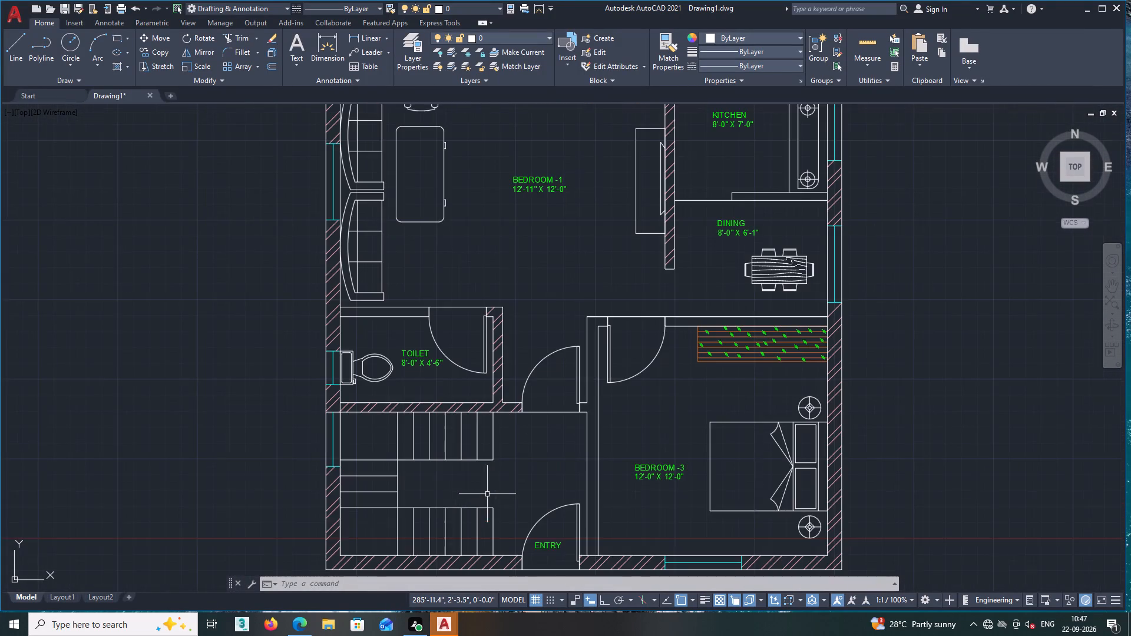
pyautogui.moveTo(483, 509); pyautogui.dragTo(512, 452, button='middle')
pyautogui.scroll(1, 522, 479)
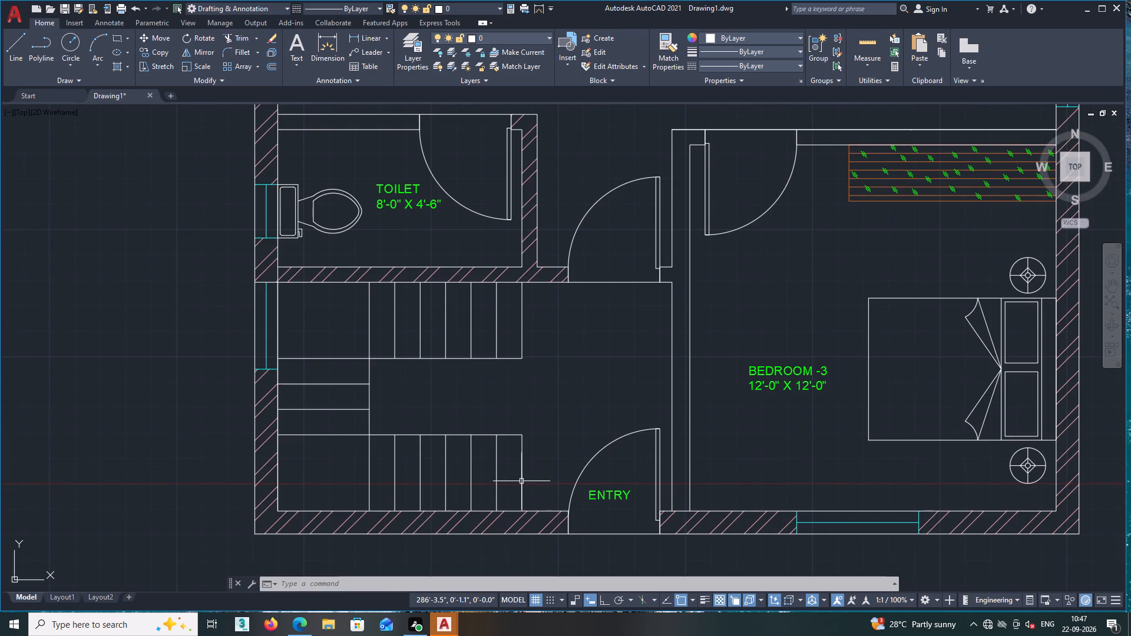
pyautogui.click(520, 483)
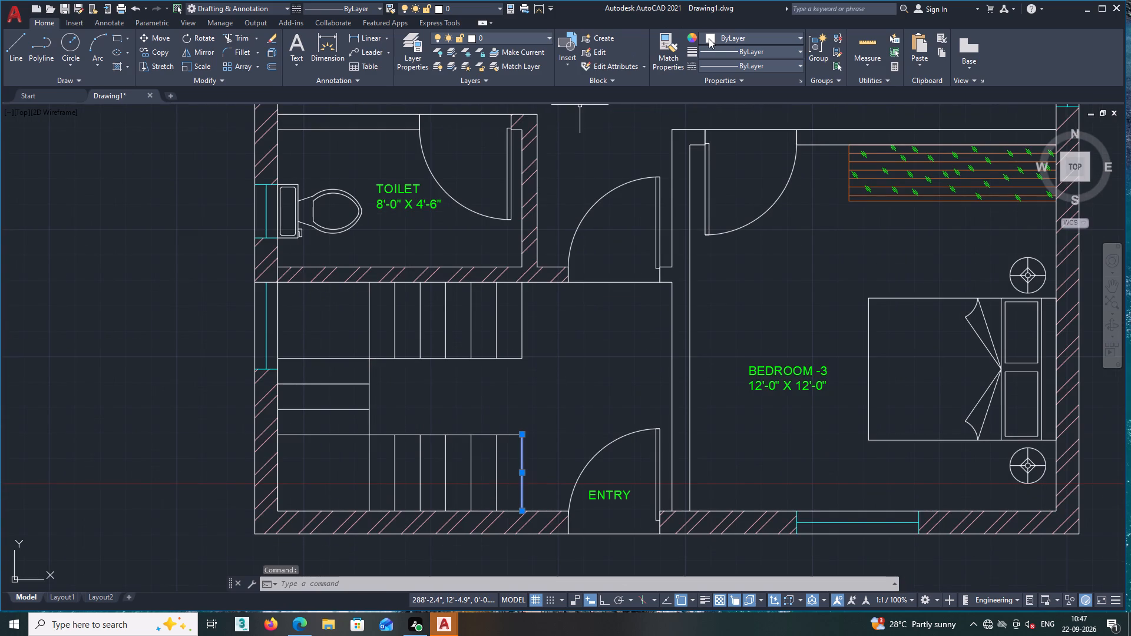
pyautogui.click(709, 38)
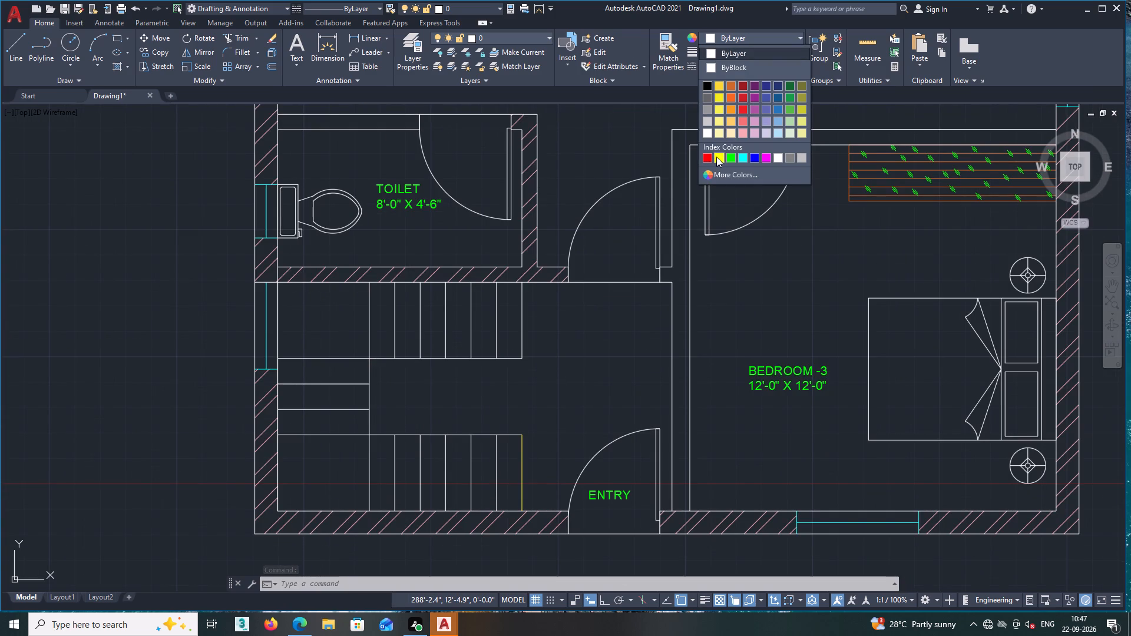
pyautogui.click(763, 157)
pyautogui.moveTo(673, 312); pyautogui.dragTo(705, 371, button='middle')
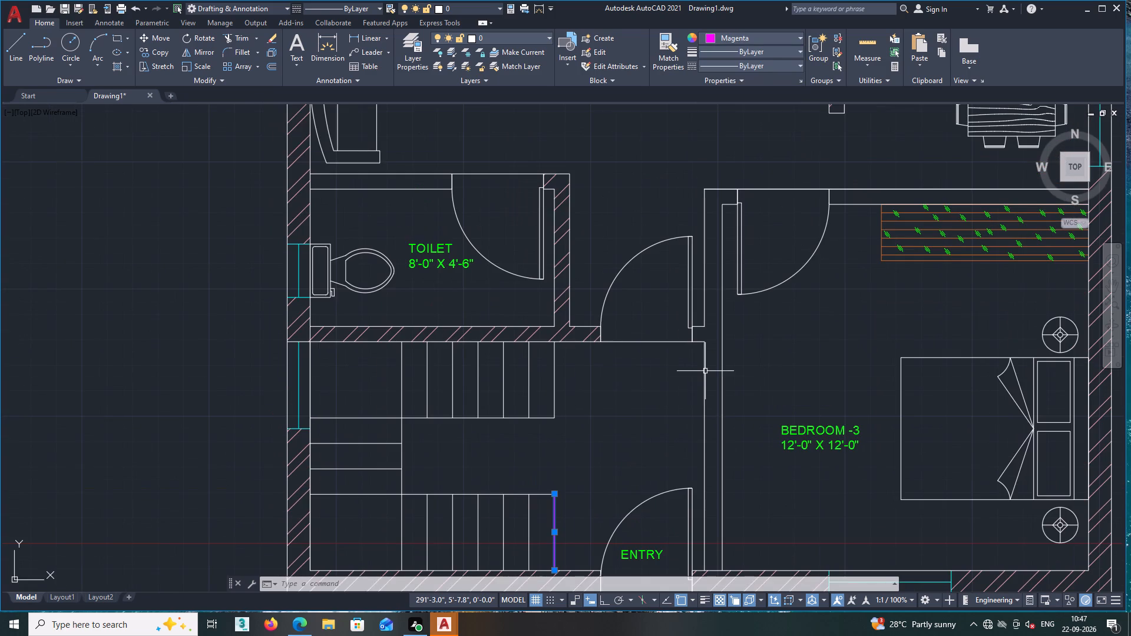
pyautogui.press('Escape')
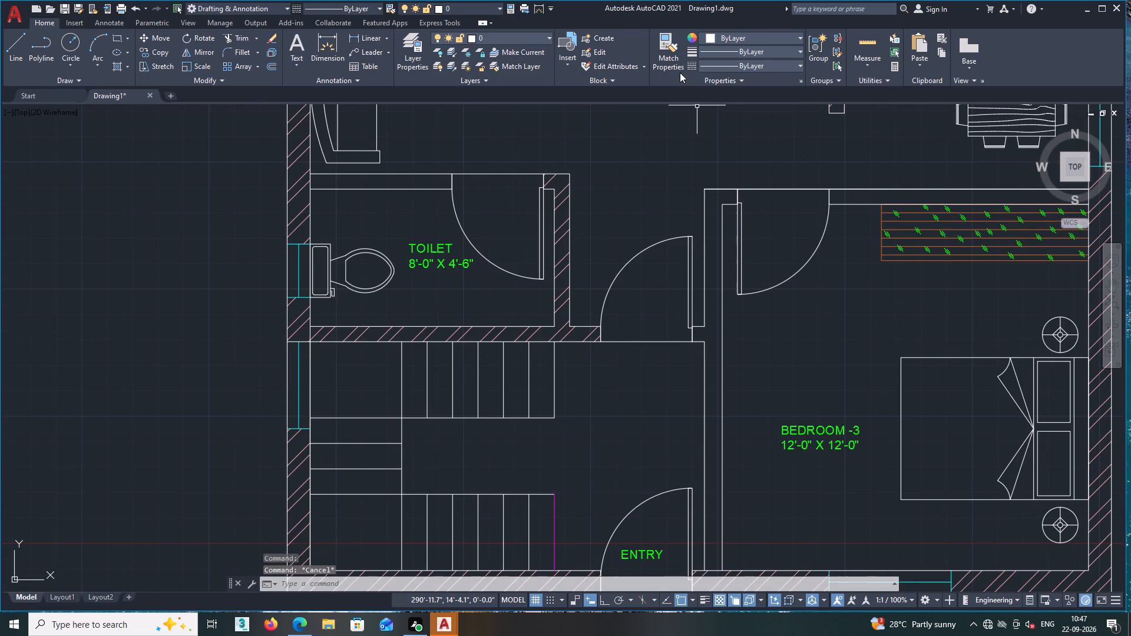
# Match the magenta stair line's properties onto all remaining tread and edge lines of the staircase.
pyautogui.click(676, 63)
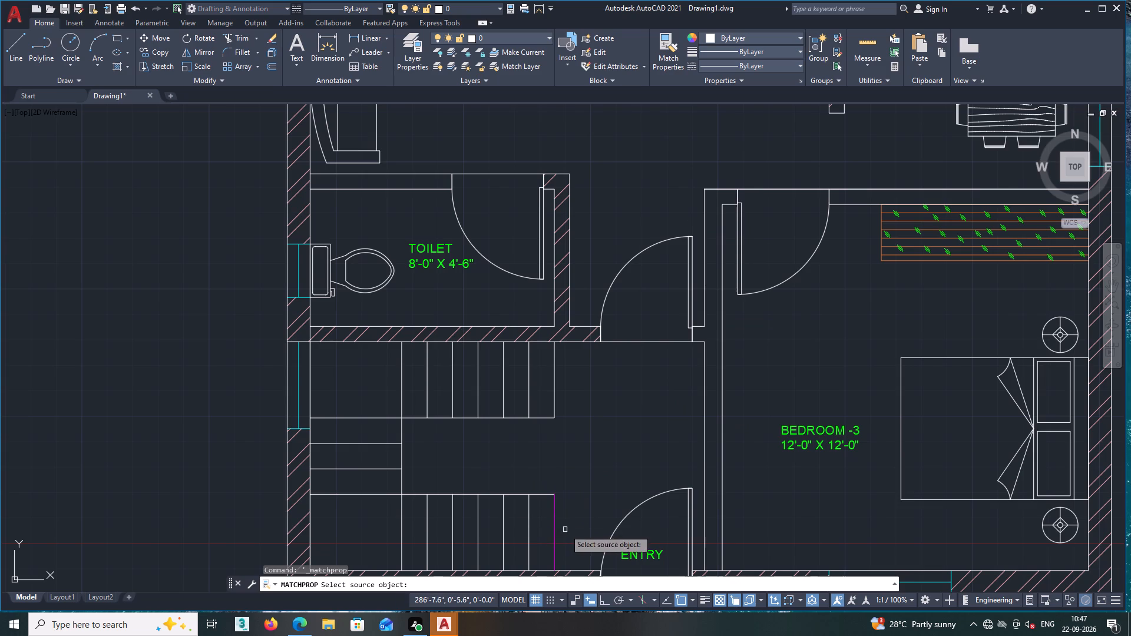
pyautogui.click(554, 532)
pyautogui.click(587, 522)
pyautogui.click(587, 528)
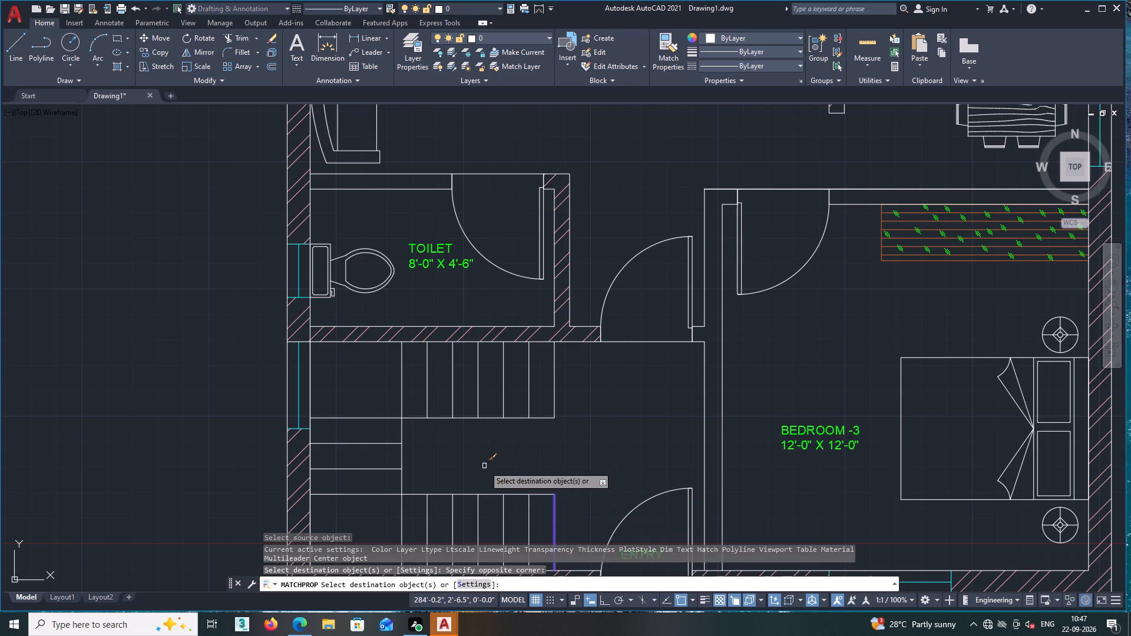
pyautogui.click(584, 514)
pyautogui.moveTo(397, 428); pyautogui.dragTo(620, 394, button='middle')
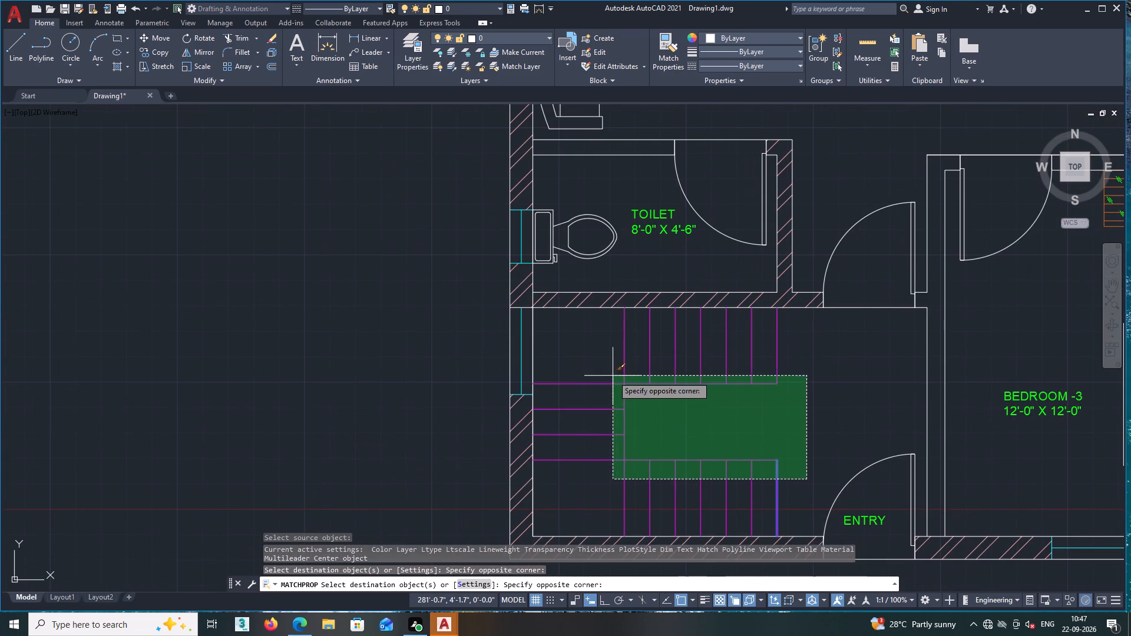
pyautogui.click(607, 350)
pyautogui.scroll(-1, 641, 394)
pyautogui.moveTo(676, 404); pyautogui.dragTo(627, 545, button='middle')
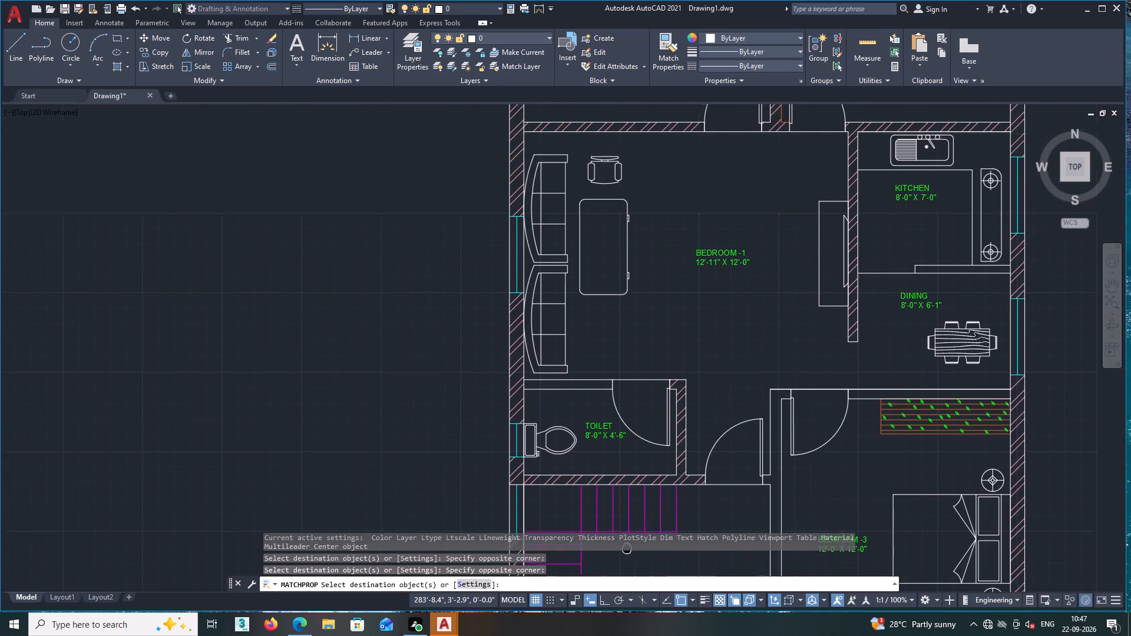
# Match the magenta stair line's properties onto the TOILET door's swing arc and door leaf.
pyautogui.moveTo(727, 299); pyautogui.dragTo(733, 432, button='middle')
pyautogui.moveTo(655, 326); pyautogui.dragTo(605, 440, button='middle')
pyautogui.moveTo(643, 404); pyautogui.dragTo(470, 505, button='middle')
pyautogui.moveTo(776, 369); pyautogui.dragTo(763, 225, button='middle')
pyautogui.moveTo(722, 488); pyautogui.dragTo(727, 383, button='middle')
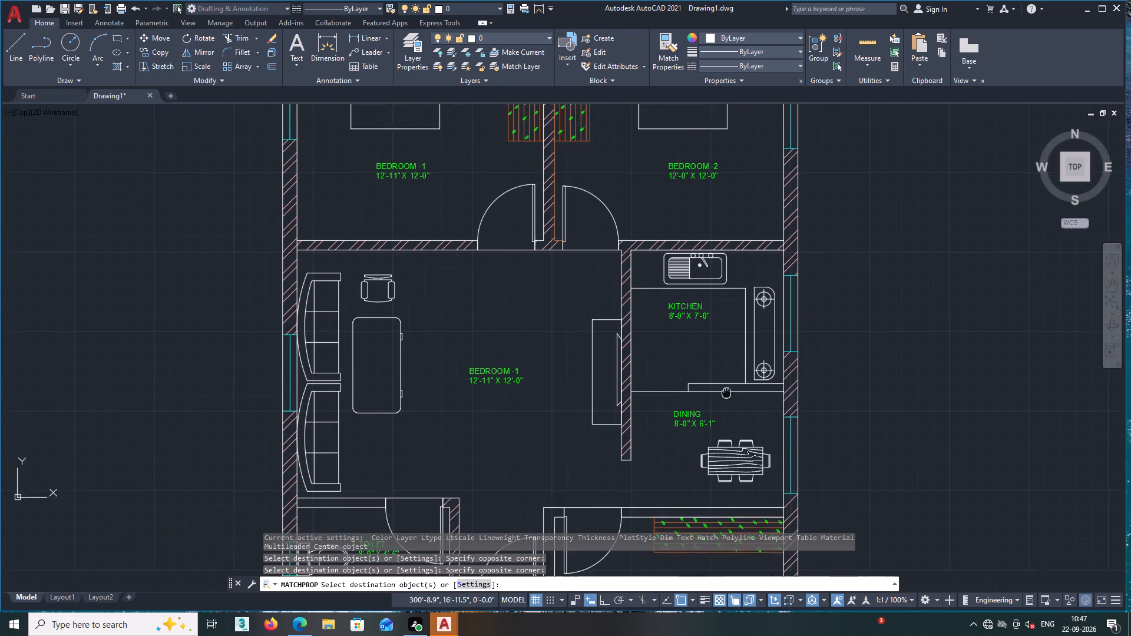
pyautogui.moveTo(727, 383); pyautogui.dragTo(727, 382, button='middle')
pyautogui.moveTo(580, 443); pyautogui.dragTo(608, 329, button='middle')
pyautogui.moveTo(538, 376); pyautogui.dragTo(625, 353, button='middle')
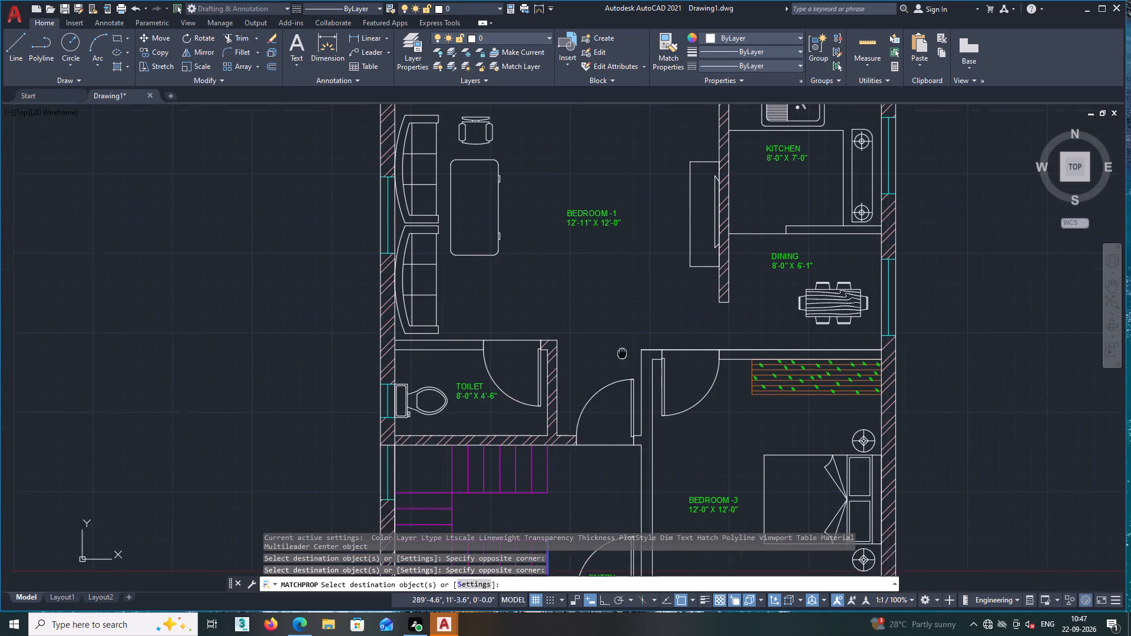
pyautogui.moveTo(625, 353); pyautogui.dragTo(626, 353, button='middle')
pyautogui.scroll(1, 457, 410)
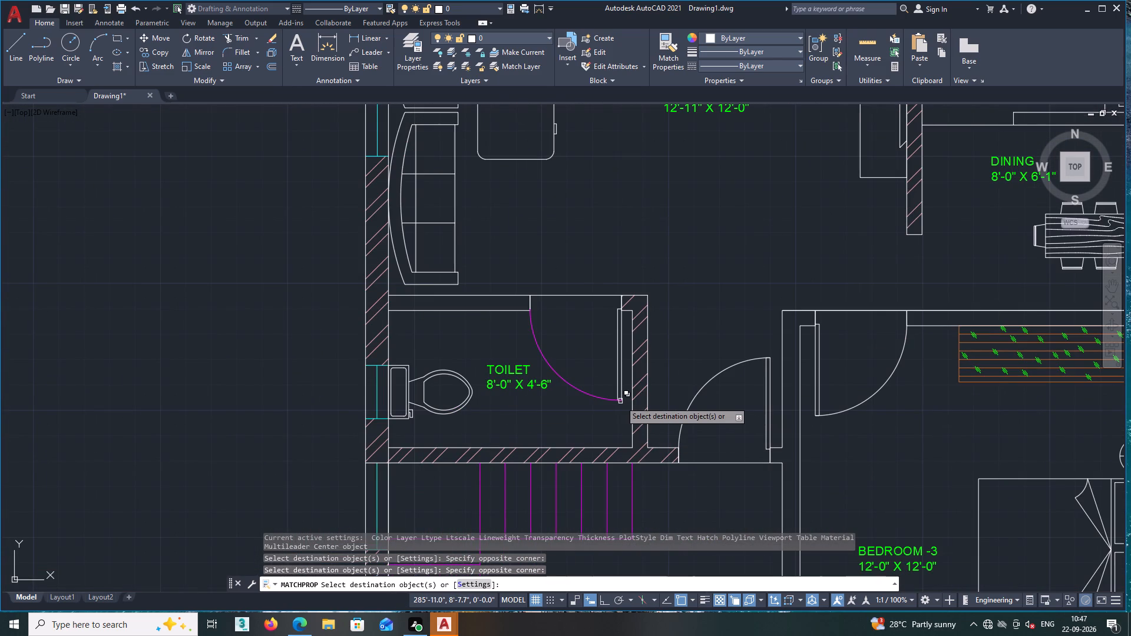
pyautogui.click(620, 401)
pyautogui.scroll(3, 626, 394)
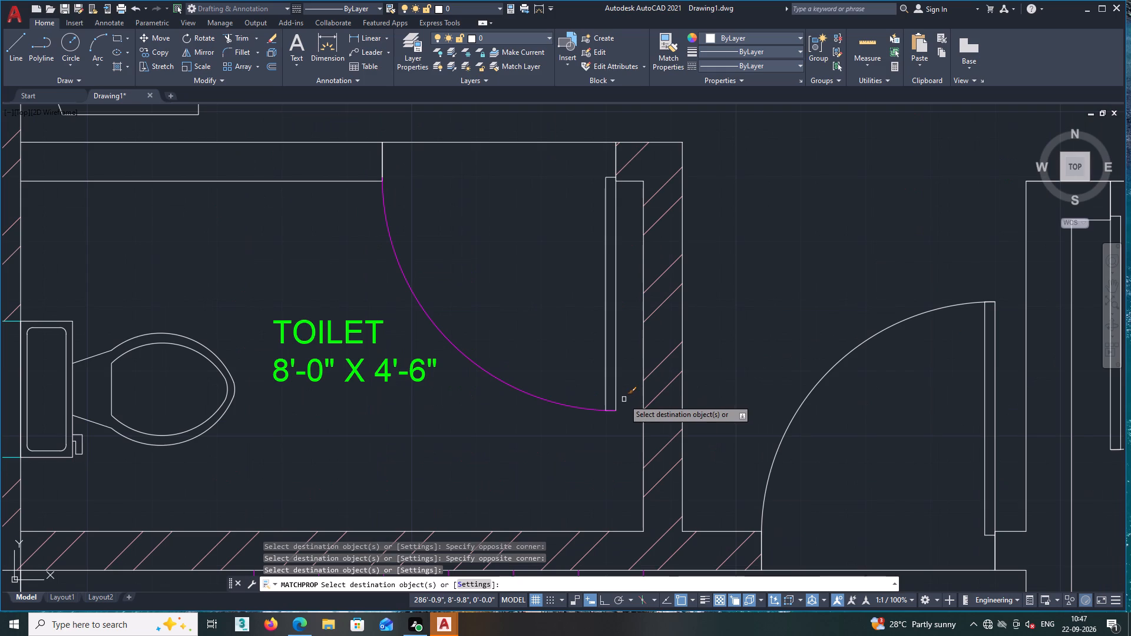
pyautogui.click(623, 401)
pyautogui.moveTo(584, 307); pyautogui.dragTo(660, 539, button='middle')
pyautogui.click(631, 438)
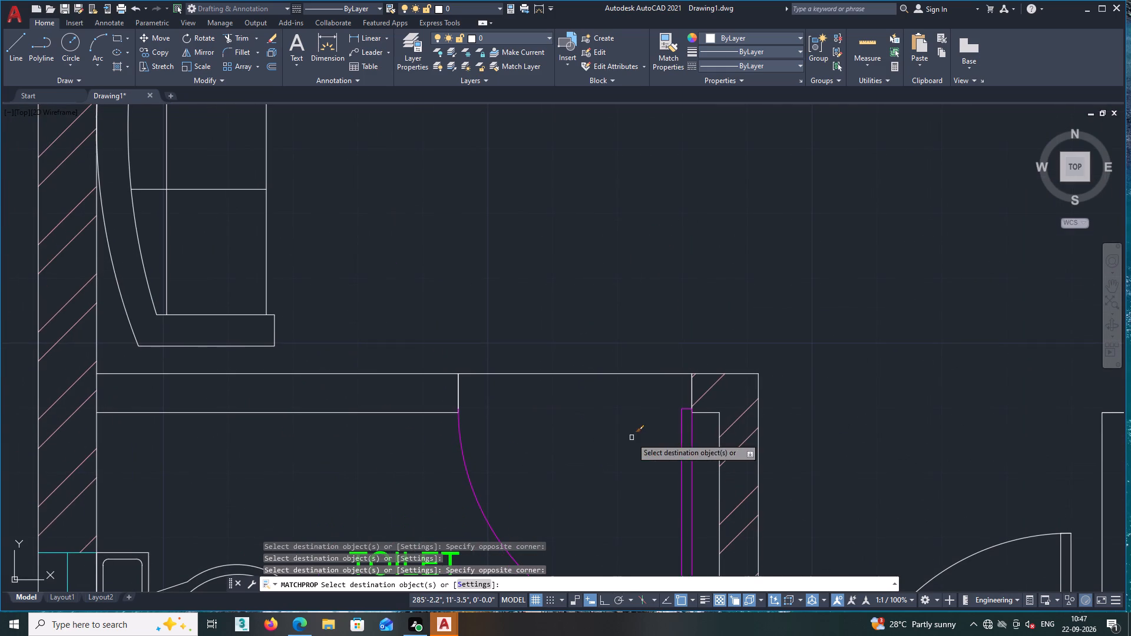
# Match the magenta properties onto the two jamb lines at either side of the TOILET door opening.
pyautogui.scroll(2, 681, 397)
pyautogui.click(708, 388)
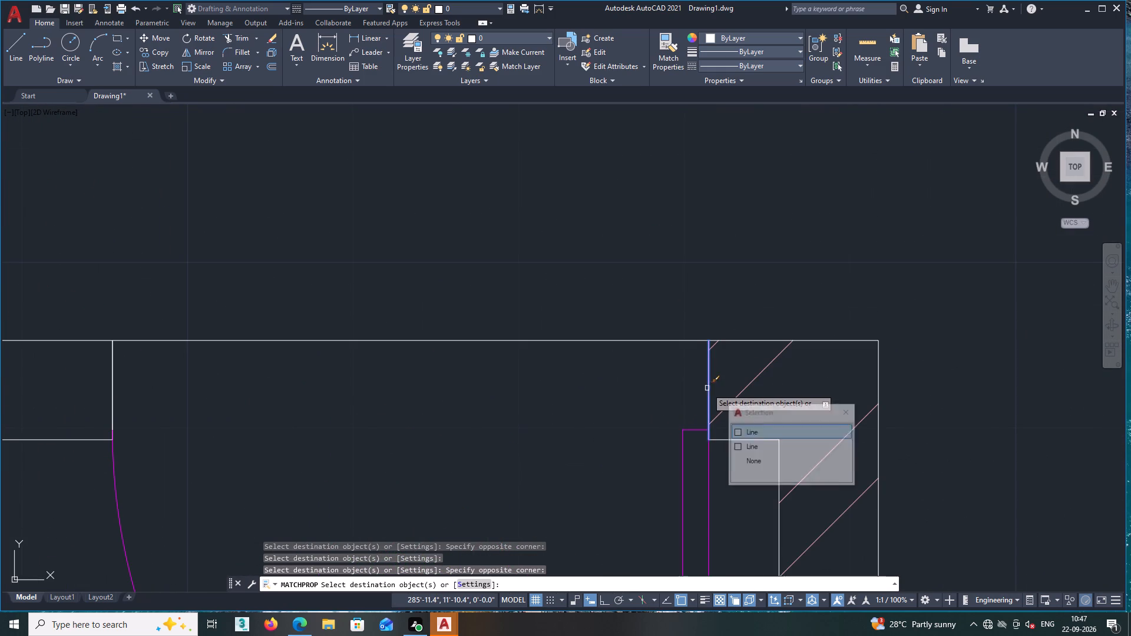
pyautogui.moveTo(603, 395); pyautogui.dragTo(631, 392, button='middle')
pyautogui.click(737, 405)
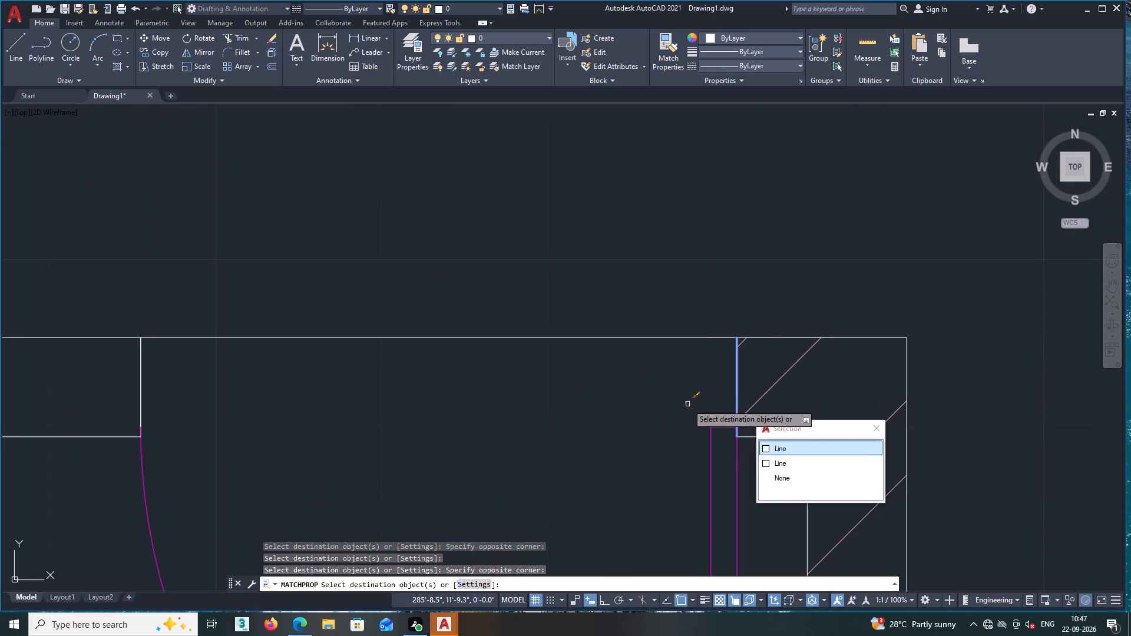
pyautogui.click(763, 445)
pyautogui.moveTo(656, 434); pyautogui.dragTo(845, 428, button='middle')
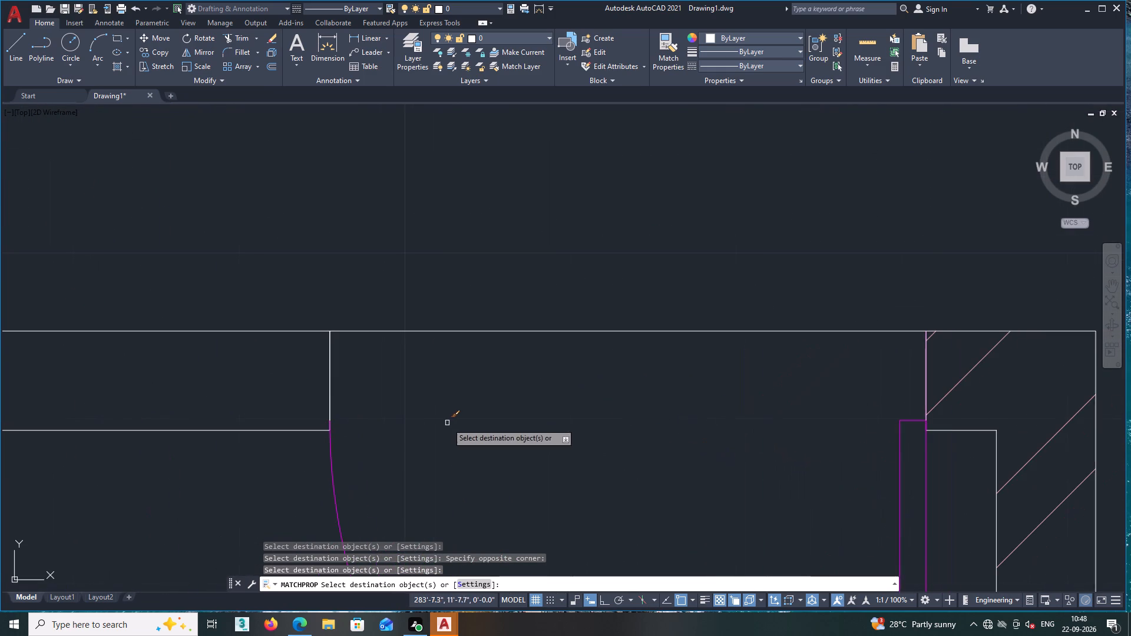
pyautogui.click(331, 386)
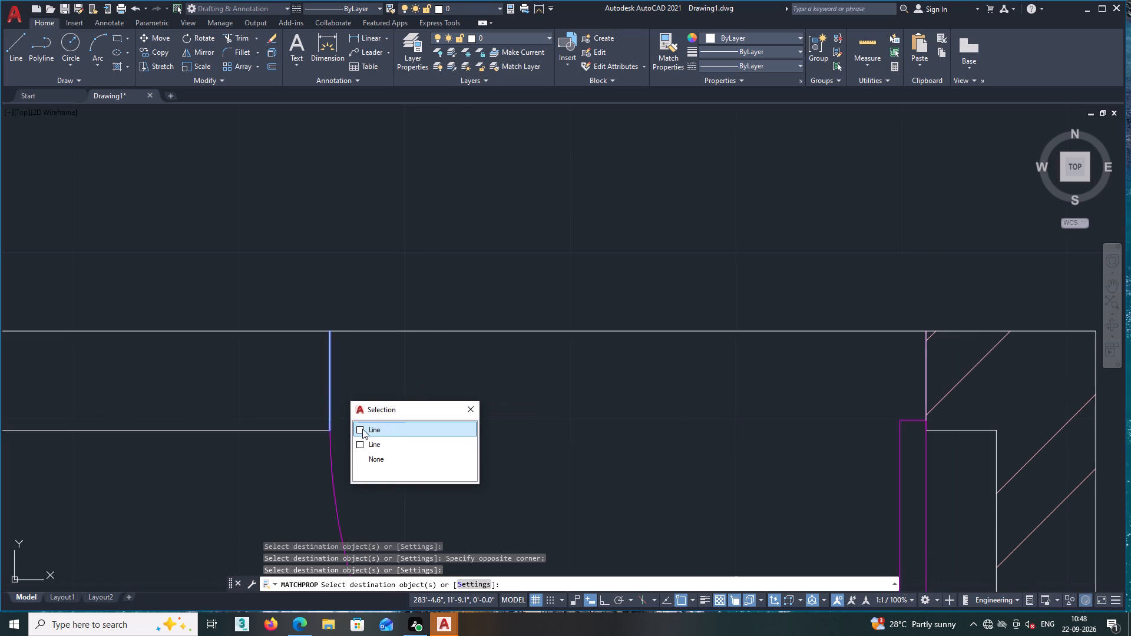
pyautogui.click(359, 430)
# Match the magenta properties onto the swing arc and leaf of the BEDROOM -3 door.
pyautogui.scroll(-3, 405, 443)
pyautogui.moveTo(436, 471); pyautogui.dragTo(392, 426, button='middle')
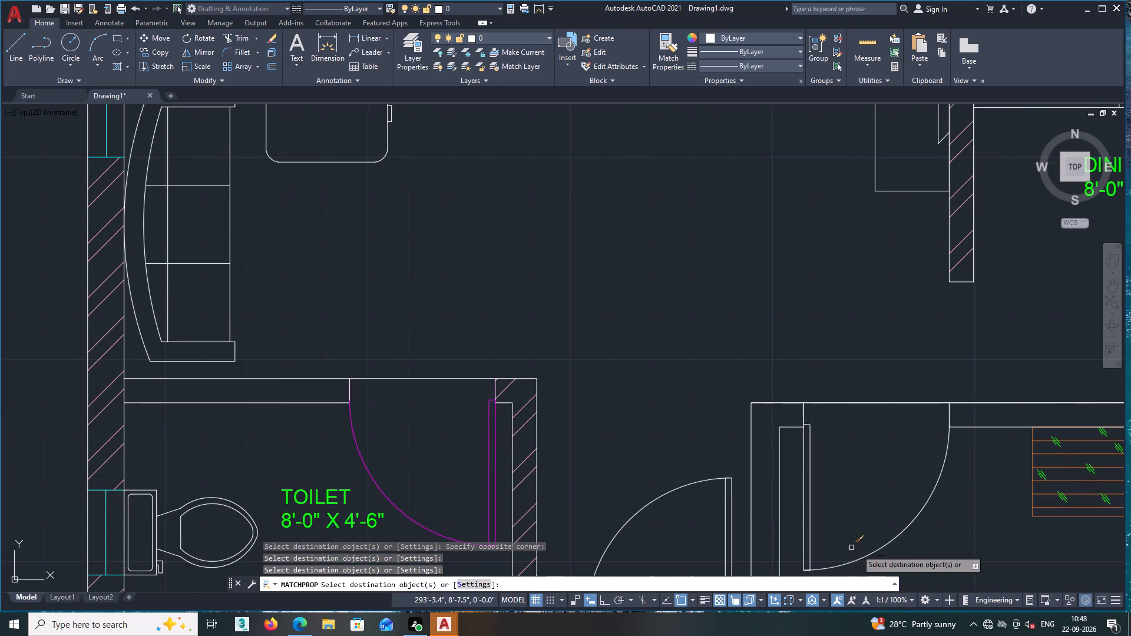
pyautogui.moveTo(860, 517); pyautogui.dragTo(680, 449, button='middle')
pyautogui.click(750, 467)
pyautogui.click(679, 399)
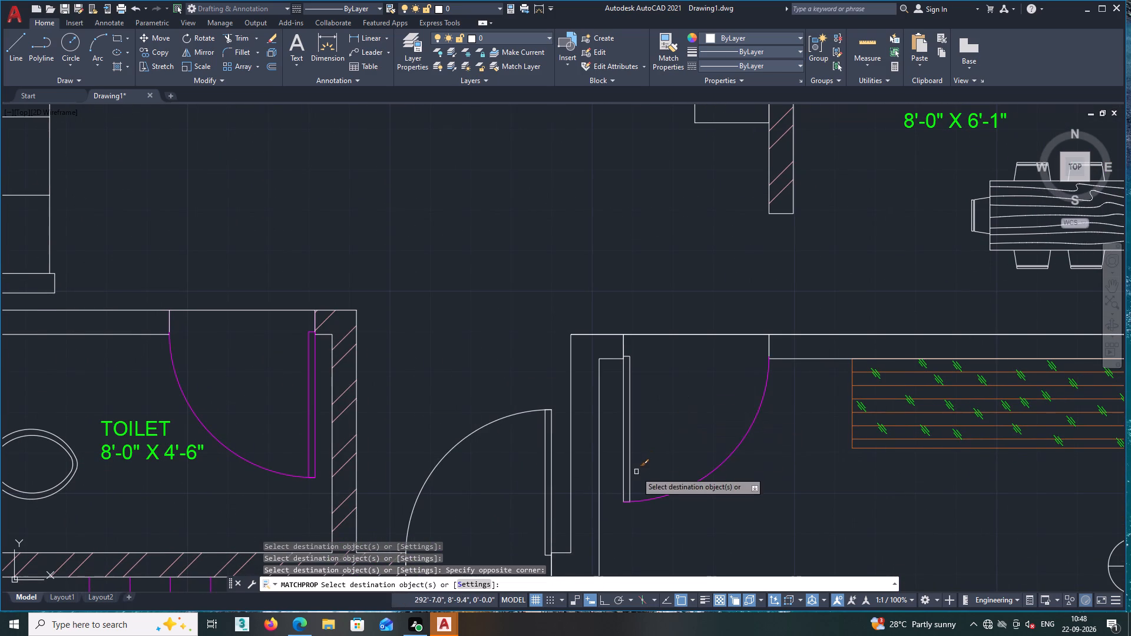
pyautogui.scroll(2, 635, 473)
pyautogui.click(641, 483)
pyautogui.click(586, 426)
# Match the magenta properties onto the two jamb lines of the BEDROOM -3 door opening.
pyautogui.scroll(-2, 586, 425)
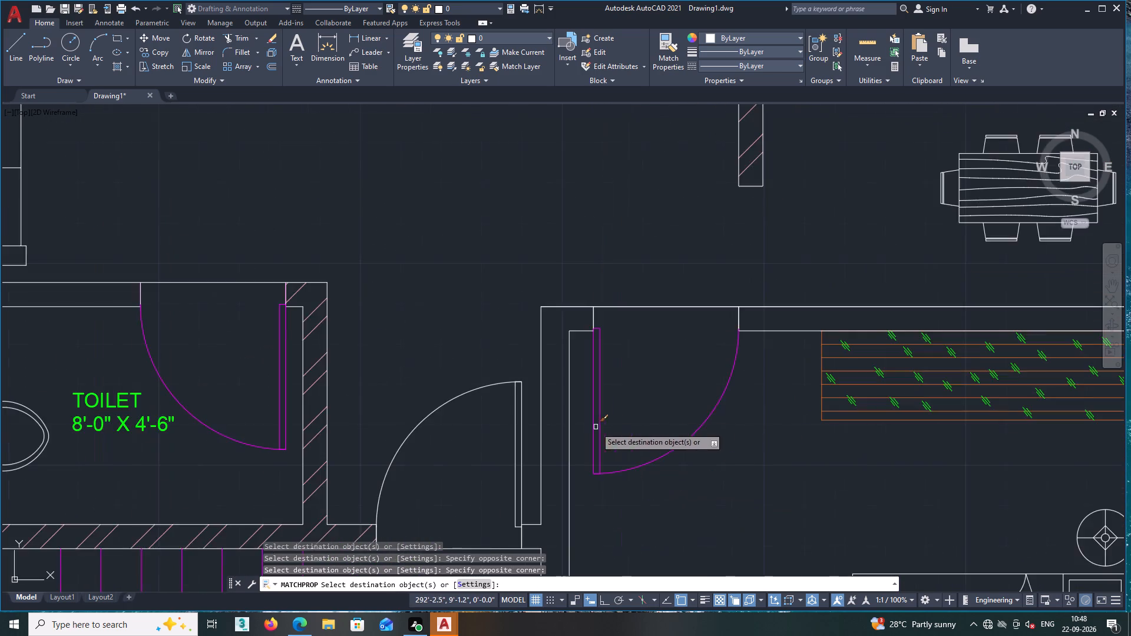
pyautogui.moveTo(649, 387); pyautogui.dragTo(667, 511, button='middle')
pyautogui.scroll(2, 613, 439)
pyautogui.click(611, 436)
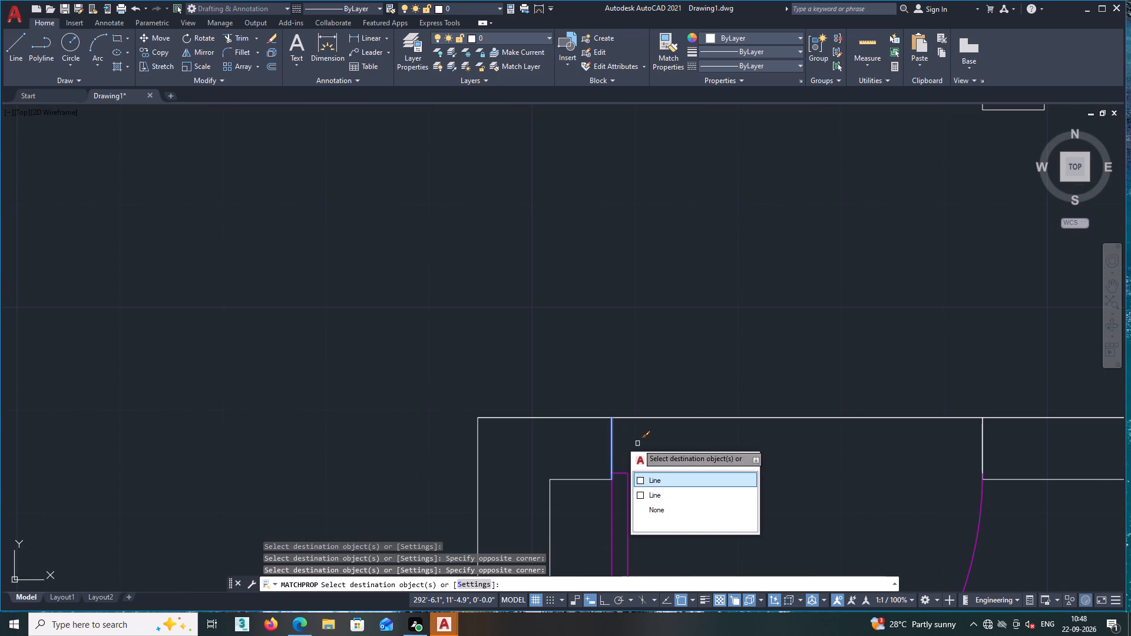
pyautogui.click(641, 482)
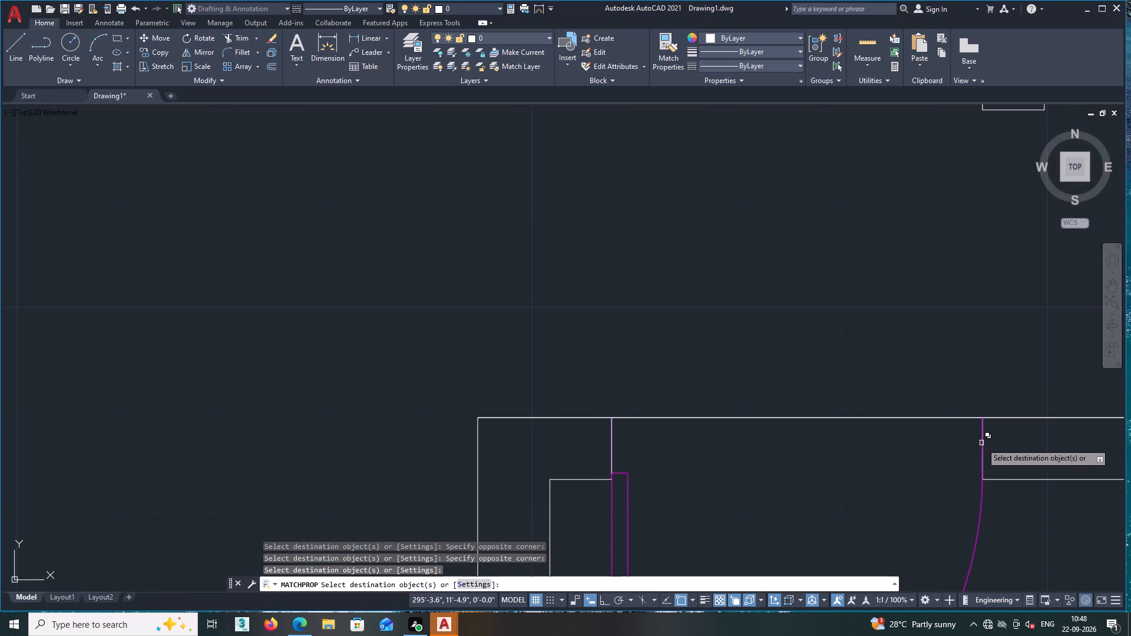
pyautogui.click(981, 443)
pyautogui.click(1004, 487)
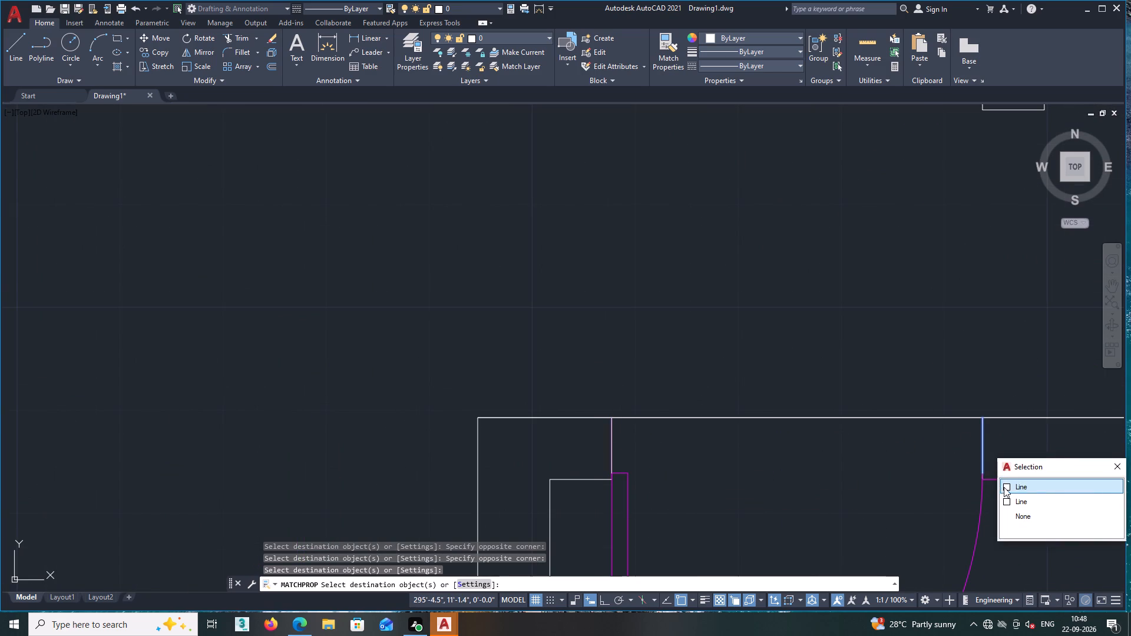
# Match the magenta properties onto the leaf, swing arc and jamb lines of the door between TOILET and BEDROOM -3, above the staircase hall.
pyautogui.scroll(-3, 843, 515)
pyautogui.moveTo(846, 516); pyautogui.dragTo(803, 450, button='middle')
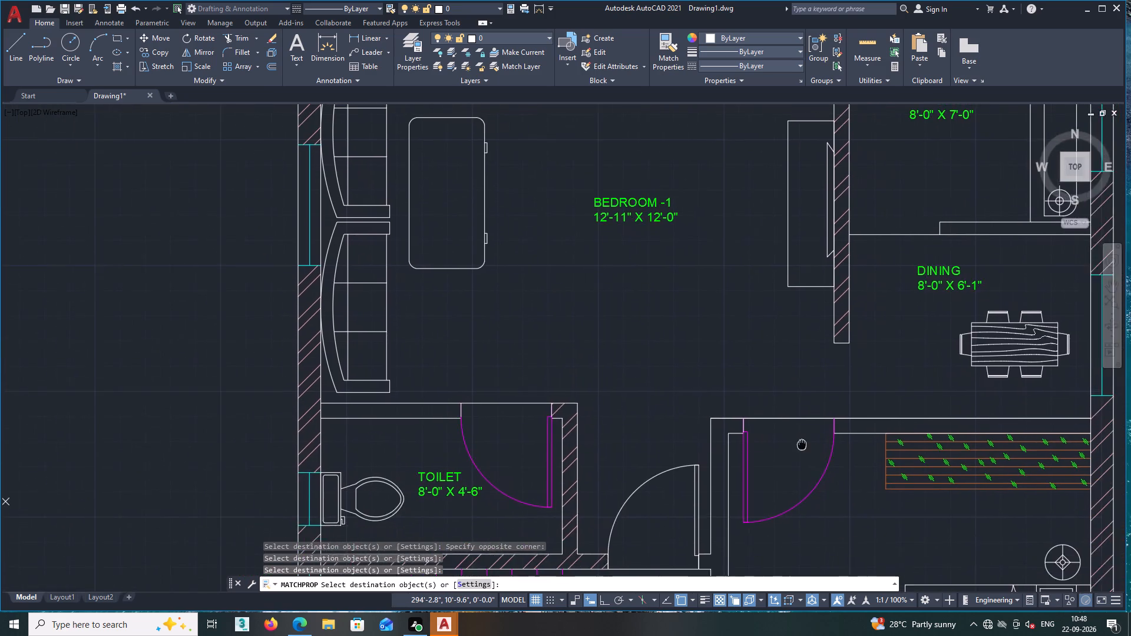
pyautogui.moveTo(803, 450); pyautogui.dragTo(713, 395, button='middle')
pyautogui.scroll(-1, 752, 484)
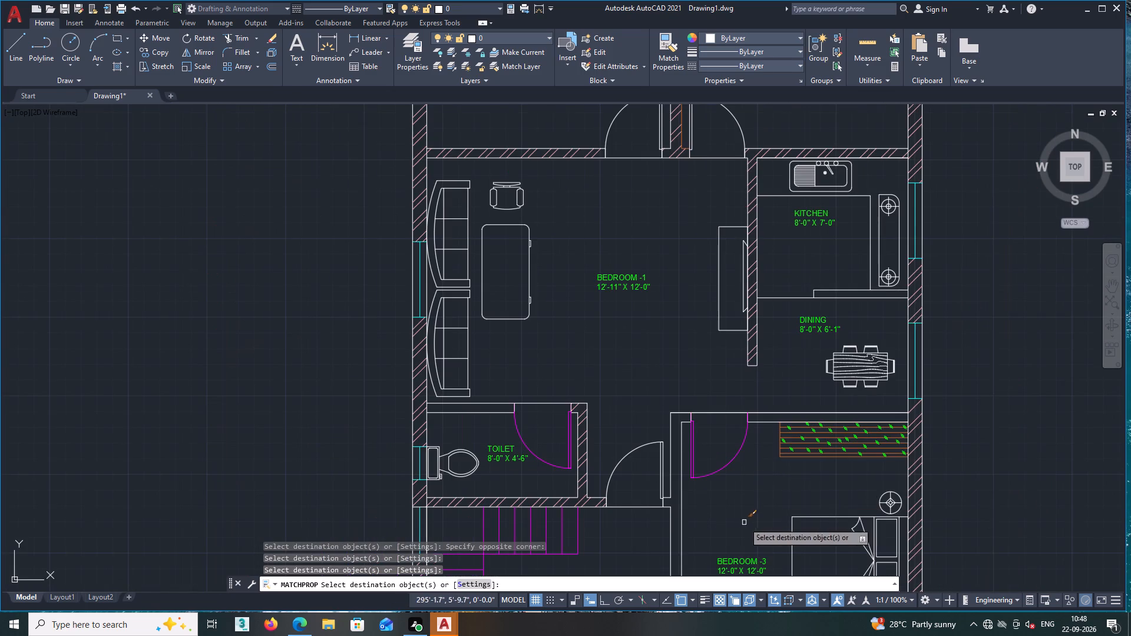
pyautogui.scroll(3, 643, 491)
pyautogui.scroll(3, 693, 519)
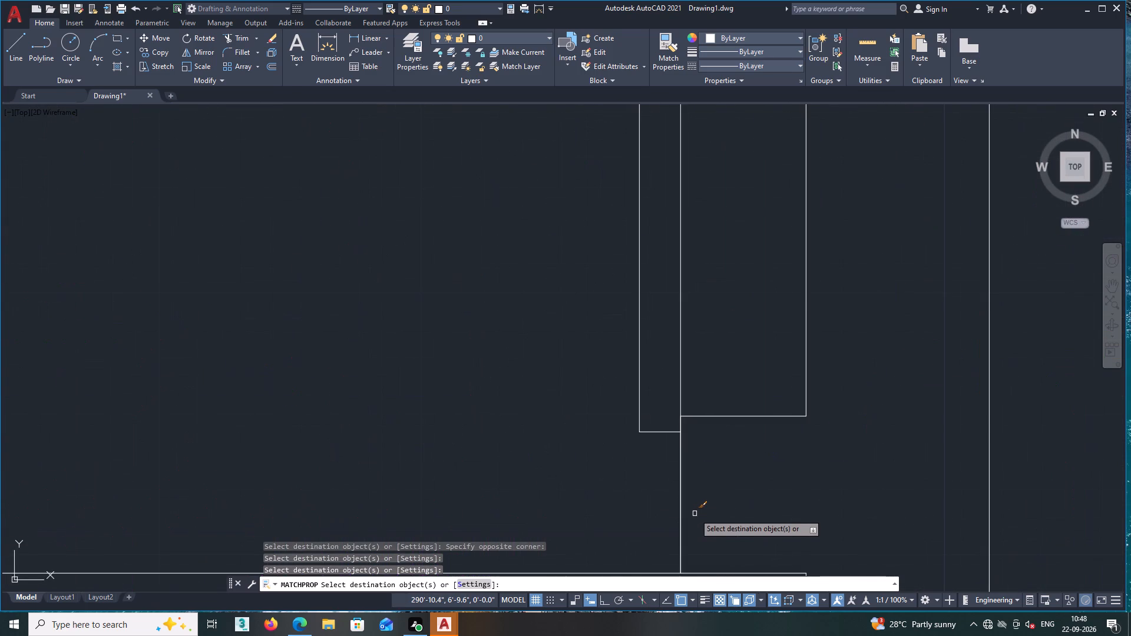
pyautogui.click(691, 507)
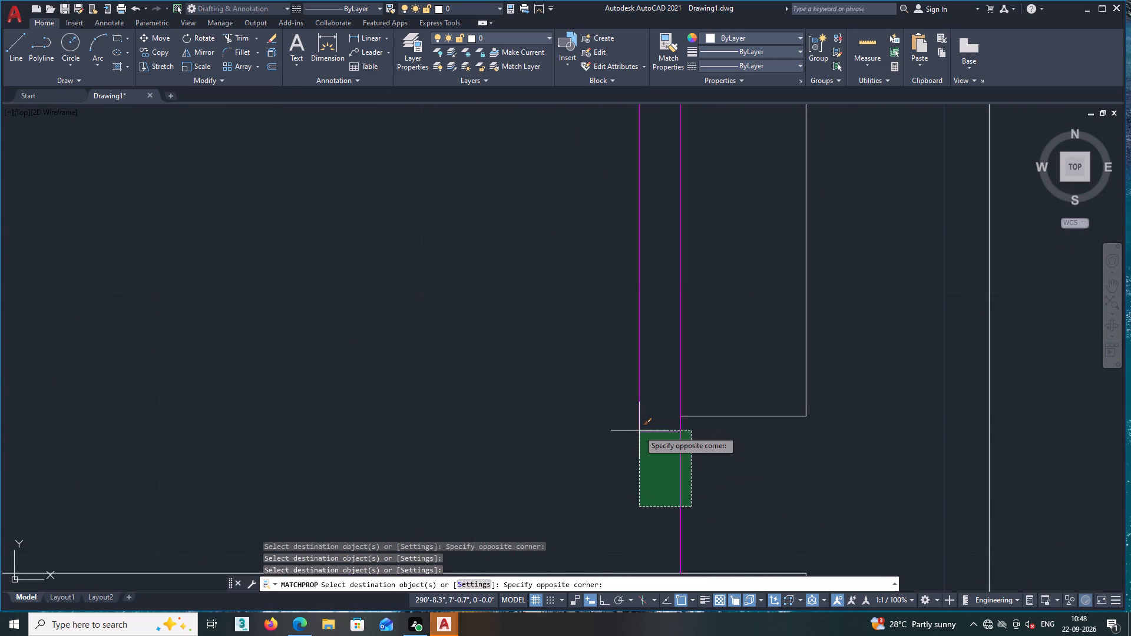
pyautogui.click(639, 429)
pyautogui.scroll(-3, 591, 460)
pyautogui.moveTo(588, 485); pyautogui.dragTo(760, 487, button='middle')
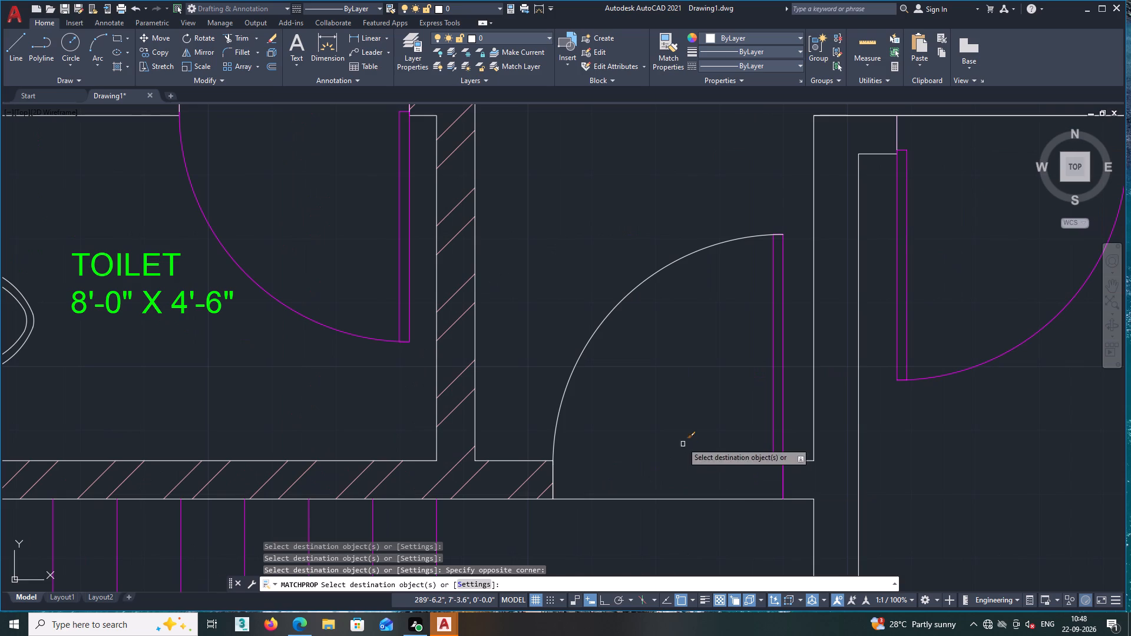
pyautogui.click(648, 394)
pyautogui.click(593, 316)
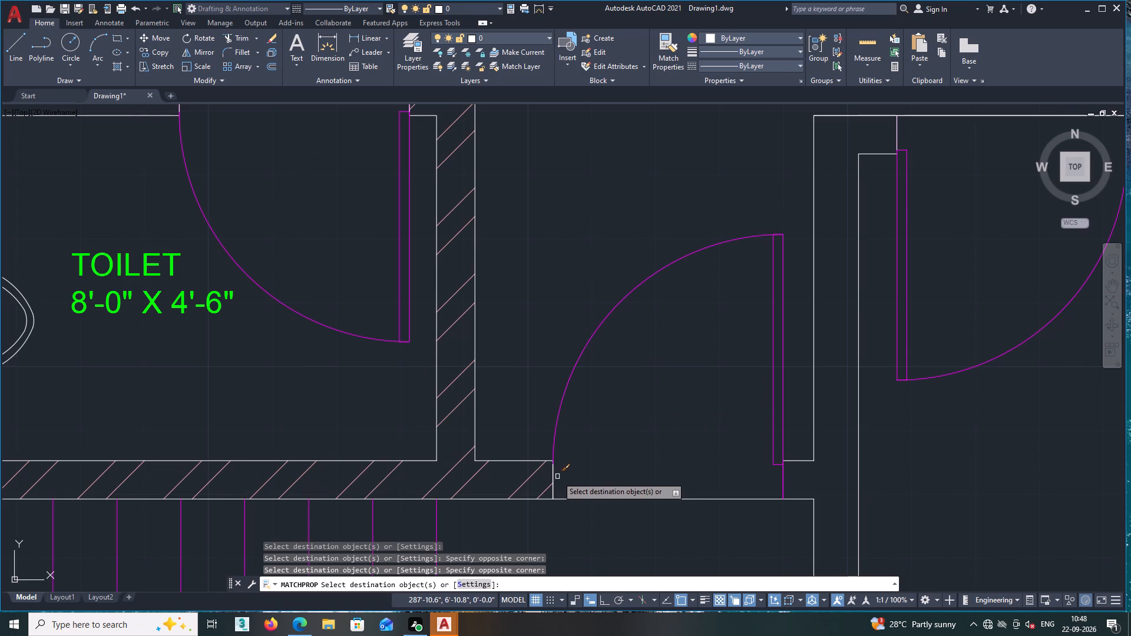
pyautogui.click(552, 473)
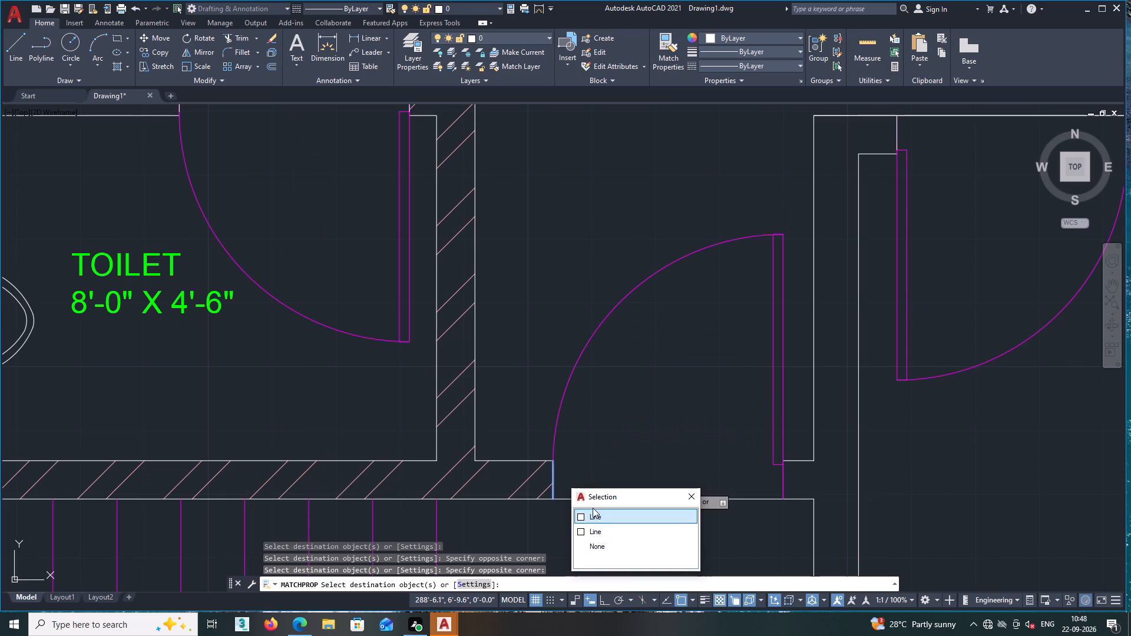
pyautogui.click(583, 515)
# Match the magenta properties onto the swing arcs and leaves of the upper BEDROOM -1 and BEDROOM -2 doors.
pyautogui.moveTo(612, 398); pyautogui.dragTo(522, 582, button='middle')
pyautogui.scroll(-3, 598, 507)
pyautogui.moveTo(537, 508); pyautogui.dragTo(623, 466, button='middle')
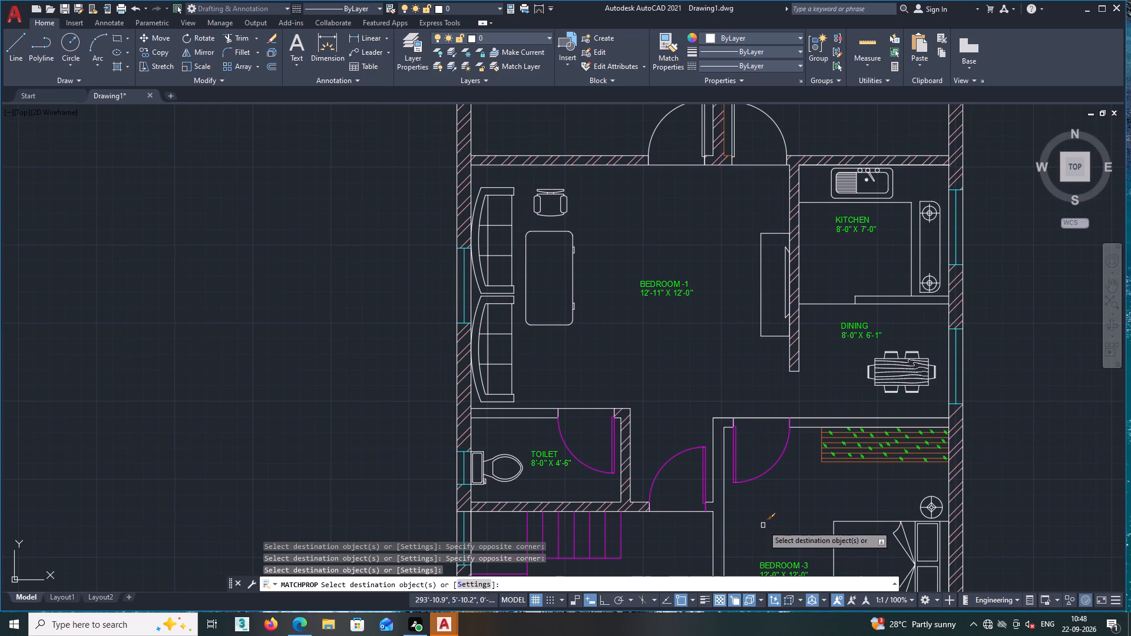
pyautogui.moveTo(761, 524); pyautogui.dragTo(814, 635, button='middle')
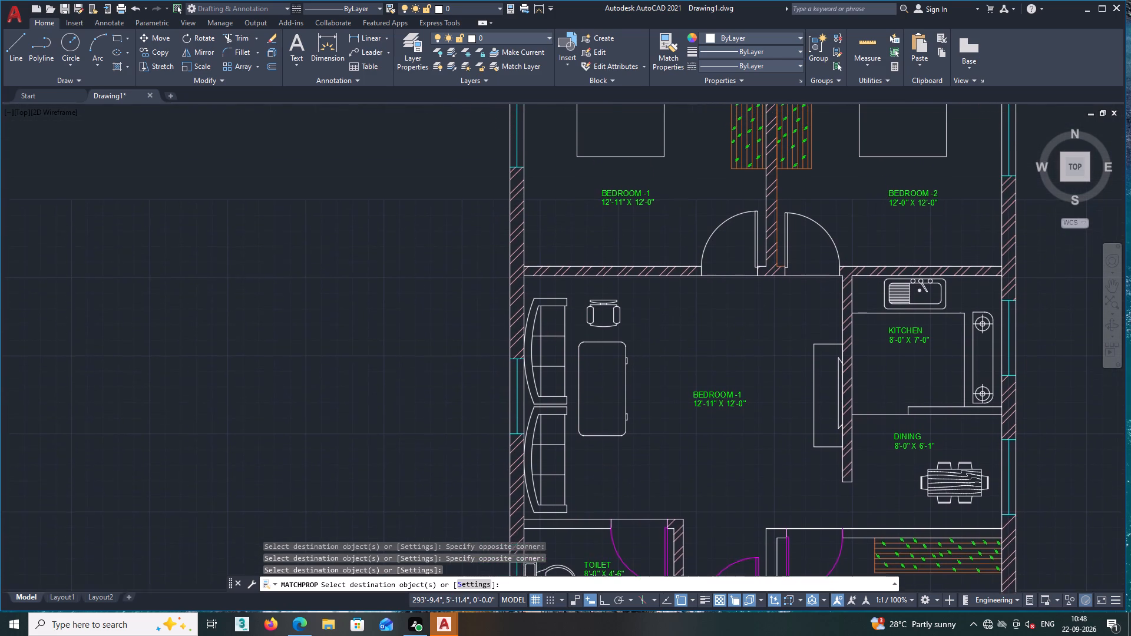
pyautogui.moveTo(814, 635); pyautogui.dragTo(815, 634, button='middle')
pyautogui.moveTo(798, 366); pyautogui.dragTo(760, 544, button='middle')
pyautogui.scroll(3, 687, 450)
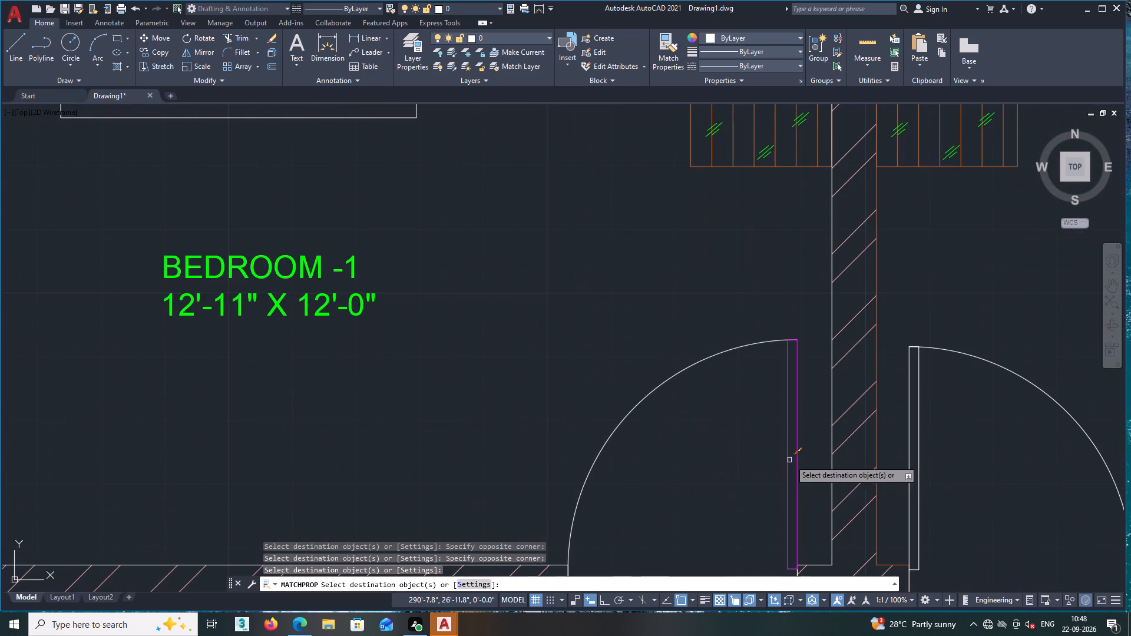
pyautogui.click(806, 472)
pyautogui.click(660, 308)
pyautogui.scroll(-1, 669, 434)
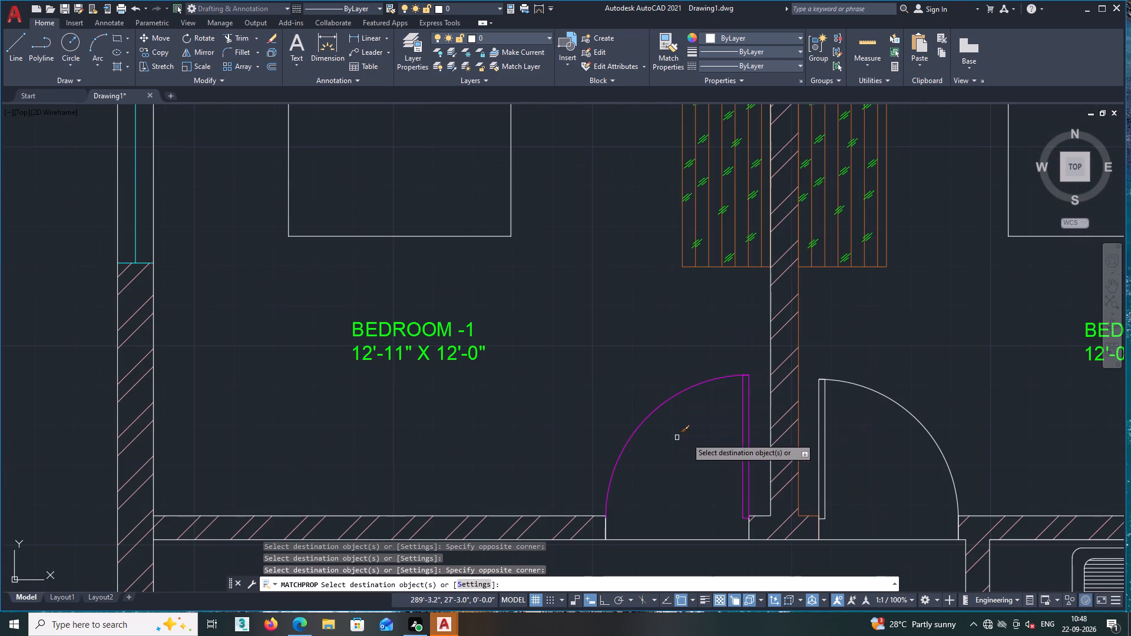
pyautogui.doubleClick(932, 393)
pyautogui.click(806, 413)
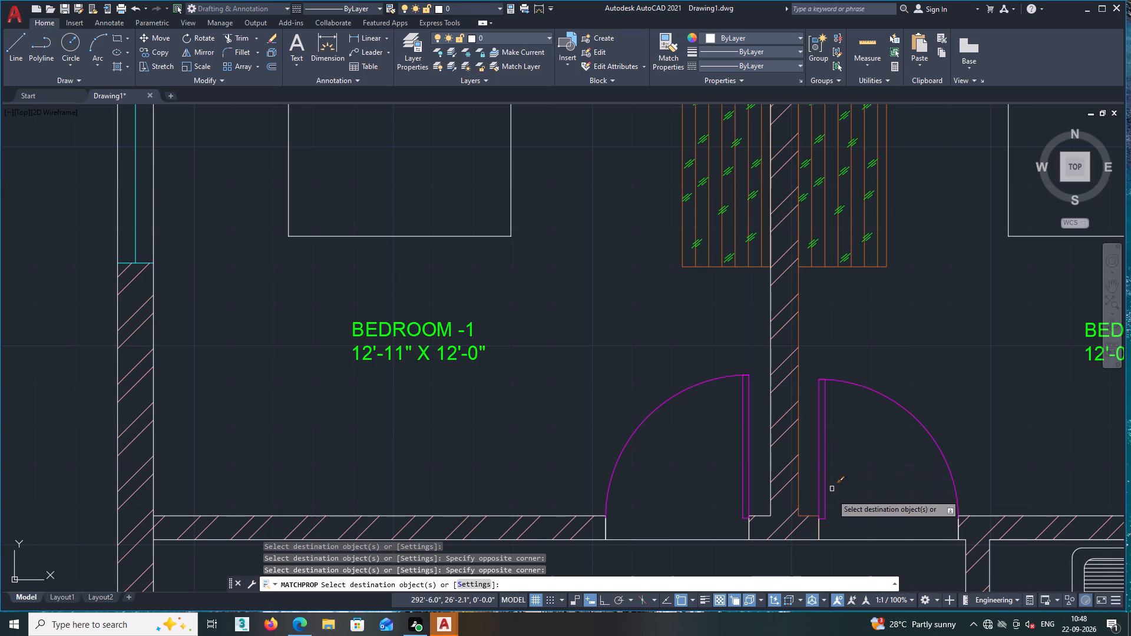
# Match the magenta properties onto the left jamb lines of the upper BEDROOM -2 and BEDROOM -1 door openings.
pyautogui.click(818, 536)
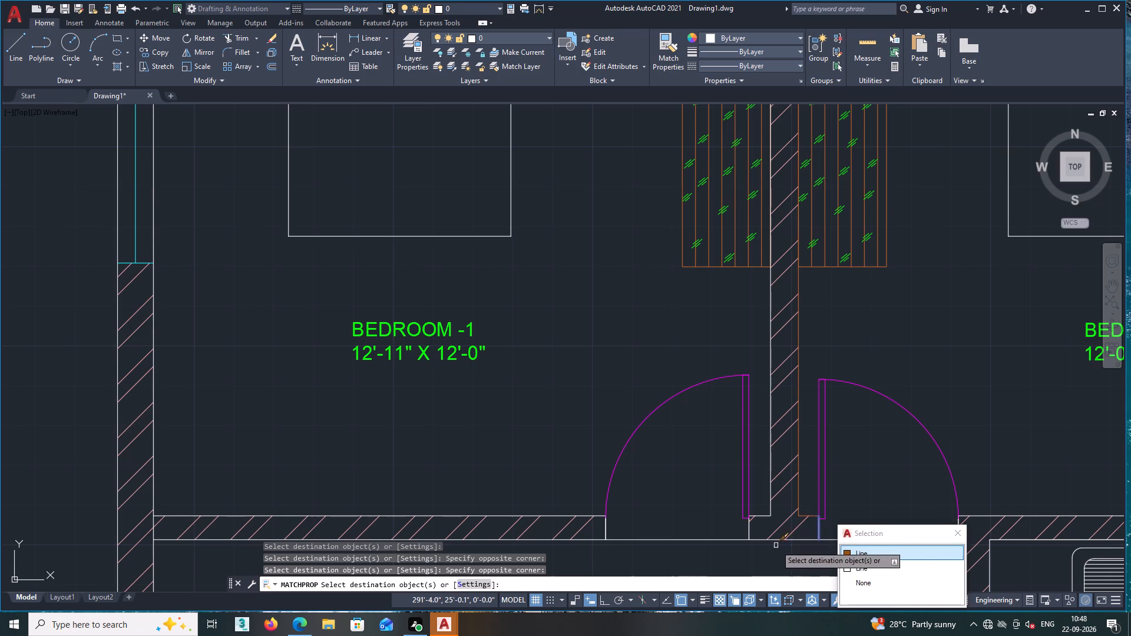
pyautogui.click(861, 585)
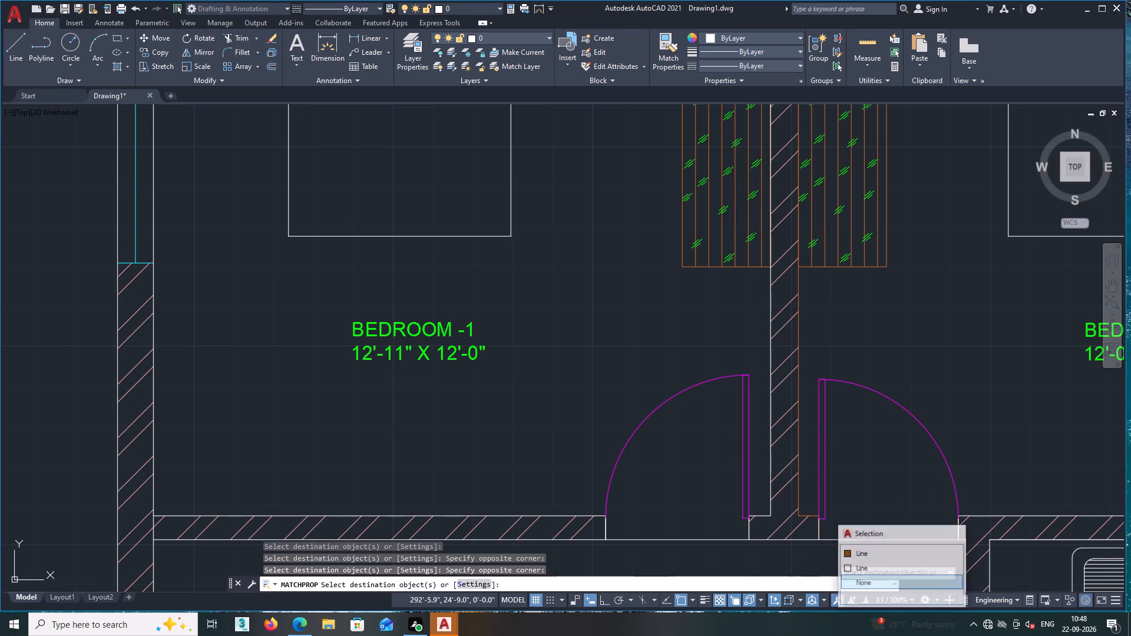
pyautogui.click(818, 528)
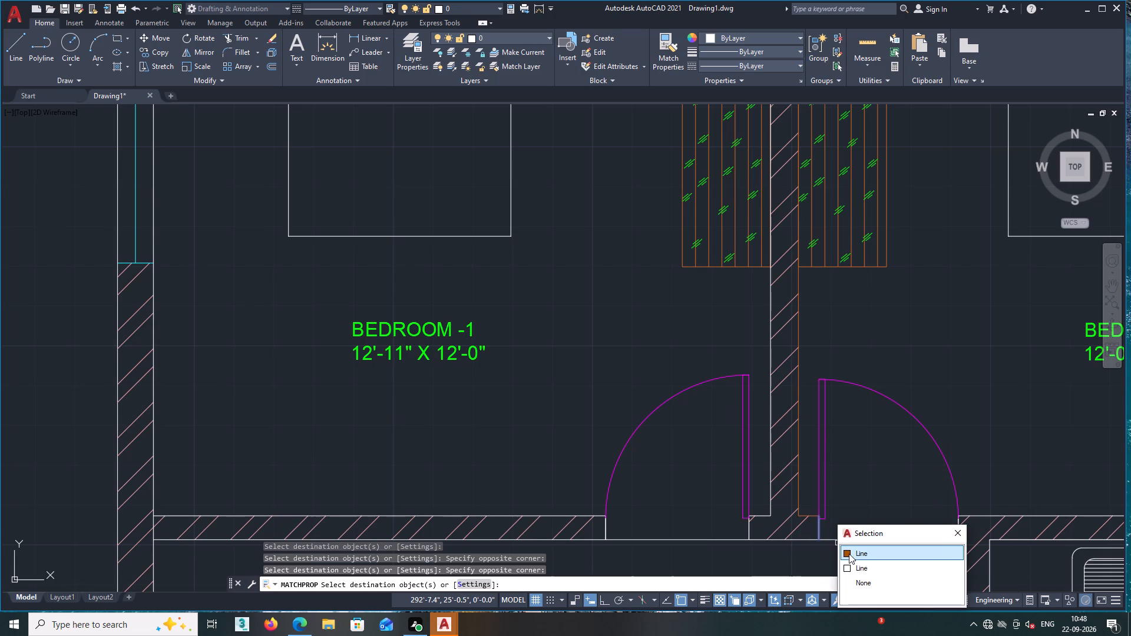
pyautogui.click(849, 554)
pyautogui.click(606, 532)
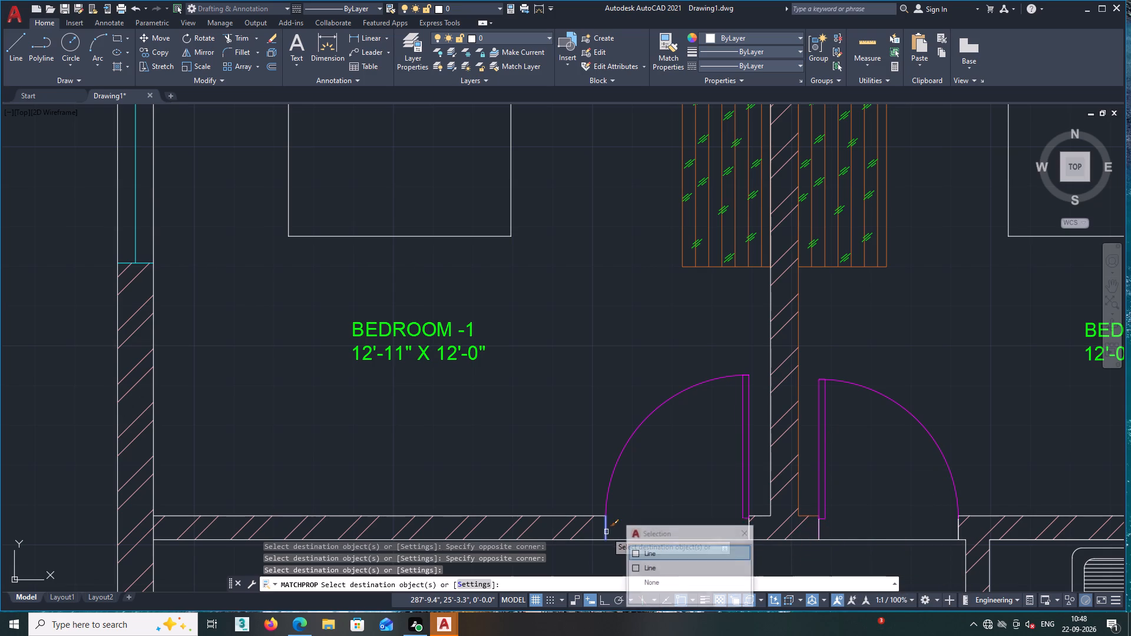
pyautogui.click(636, 548)
# Match the magenta properties onto the ENTRY door's swing arc and door leaf.
pyautogui.scroll(-3, 626, 432)
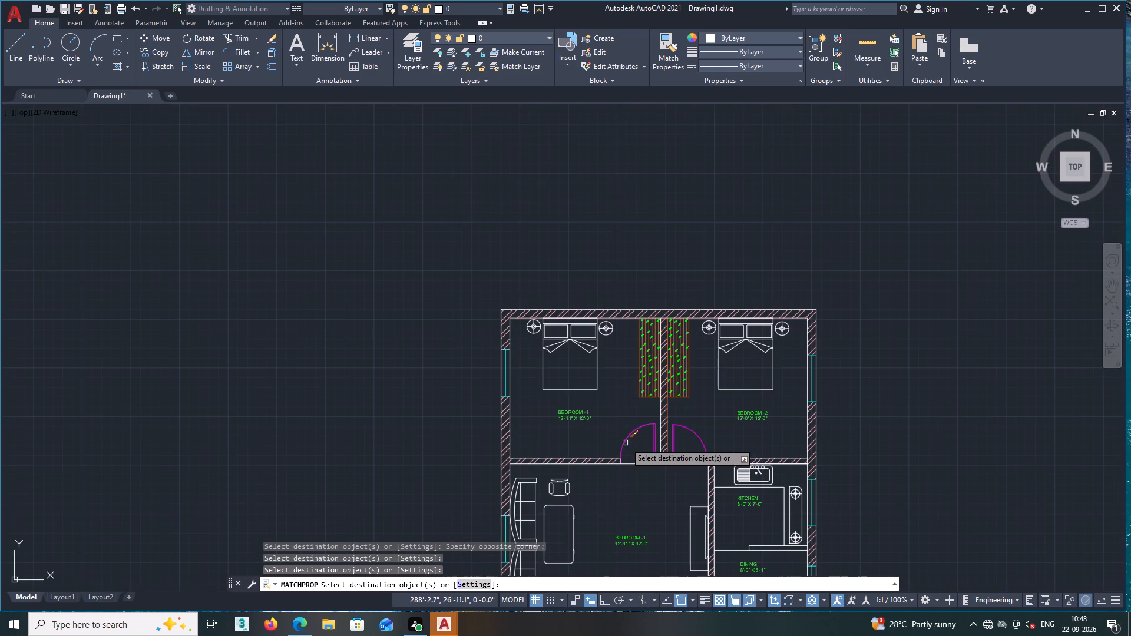
pyautogui.moveTo(594, 392); pyautogui.dragTo(416, 365, button='middle')
pyautogui.moveTo(452, 463); pyautogui.dragTo(462, 403, button='middle')
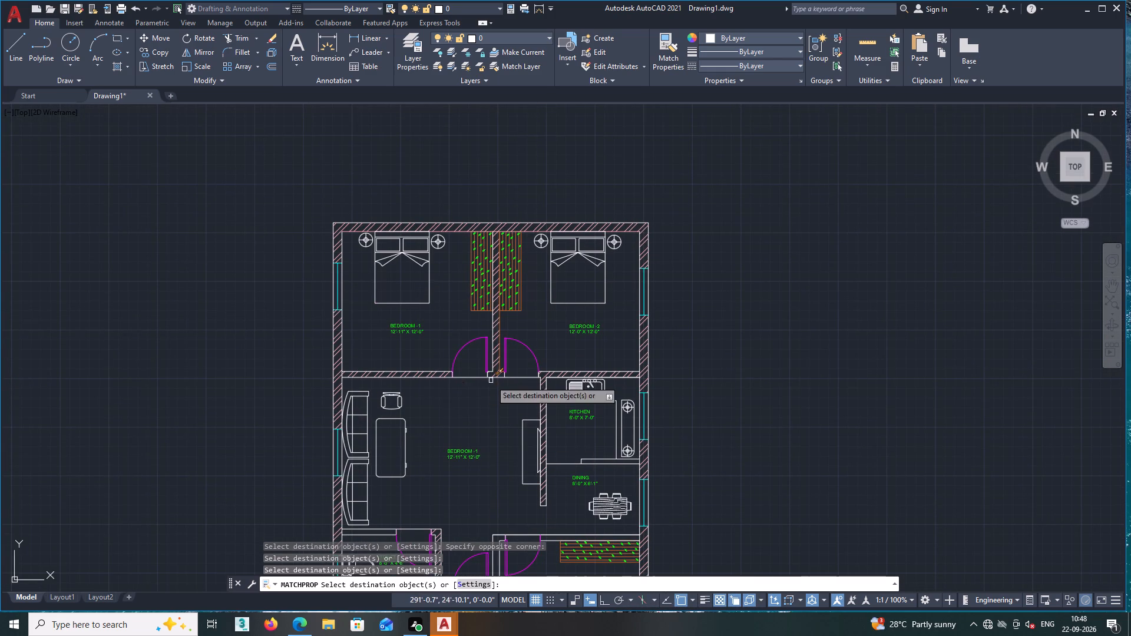
pyautogui.moveTo(478, 453); pyautogui.dragTo(529, 326, button='middle')
pyautogui.moveTo(530, 451); pyautogui.dragTo(547, 398, button='middle')
pyautogui.scroll(3, 521, 484)
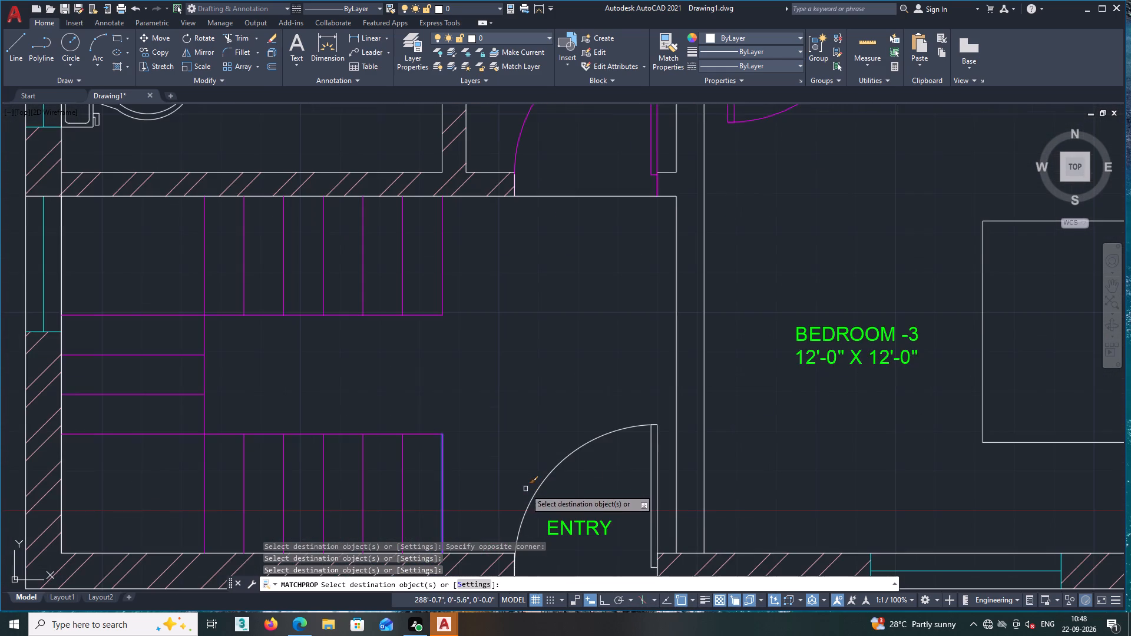
pyautogui.scroll(1, 656, 506)
pyautogui.click(670, 509)
pyautogui.click(590, 332)
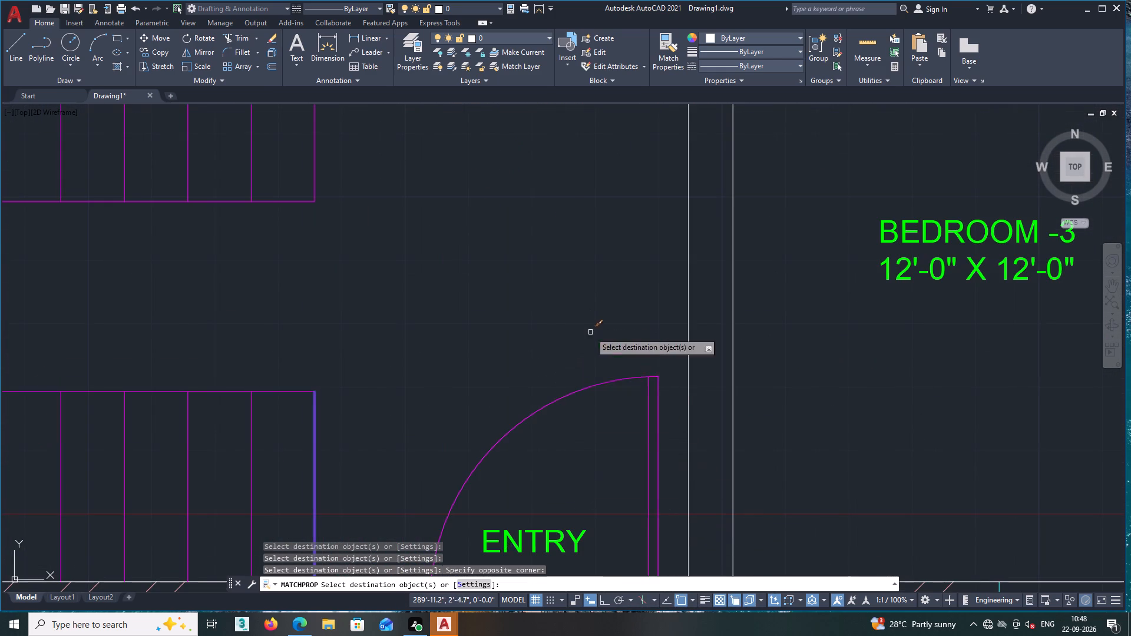
# Match the magenta properties onto the jamb lines on both sides of the ENTRY door opening and finish matching.
pyautogui.scroll(-1, 592, 381)
pyautogui.moveTo(594, 423); pyautogui.dragTo(631, 355, button='middle')
pyautogui.scroll(1, 549, 459)
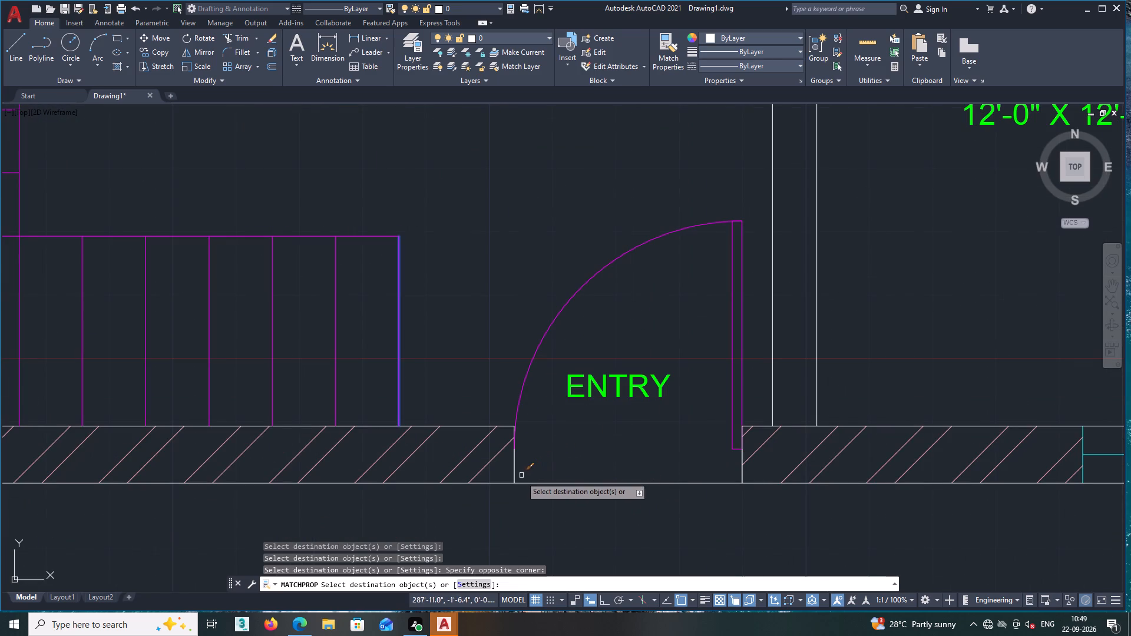
pyautogui.click(515, 472)
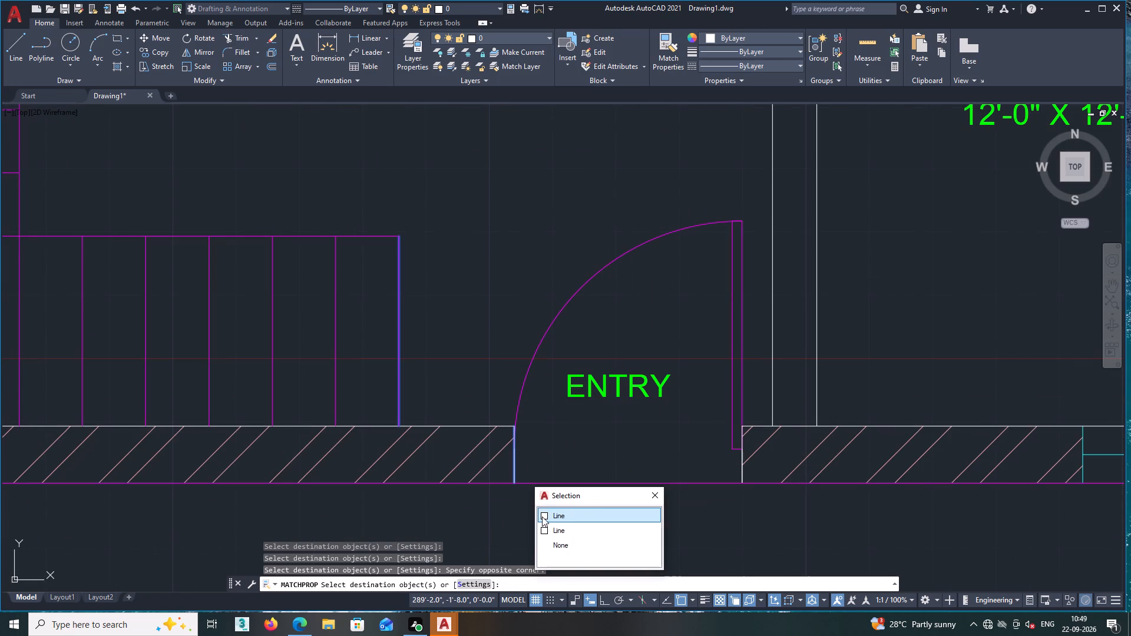
pyautogui.click(542, 516)
pyautogui.click(740, 478)
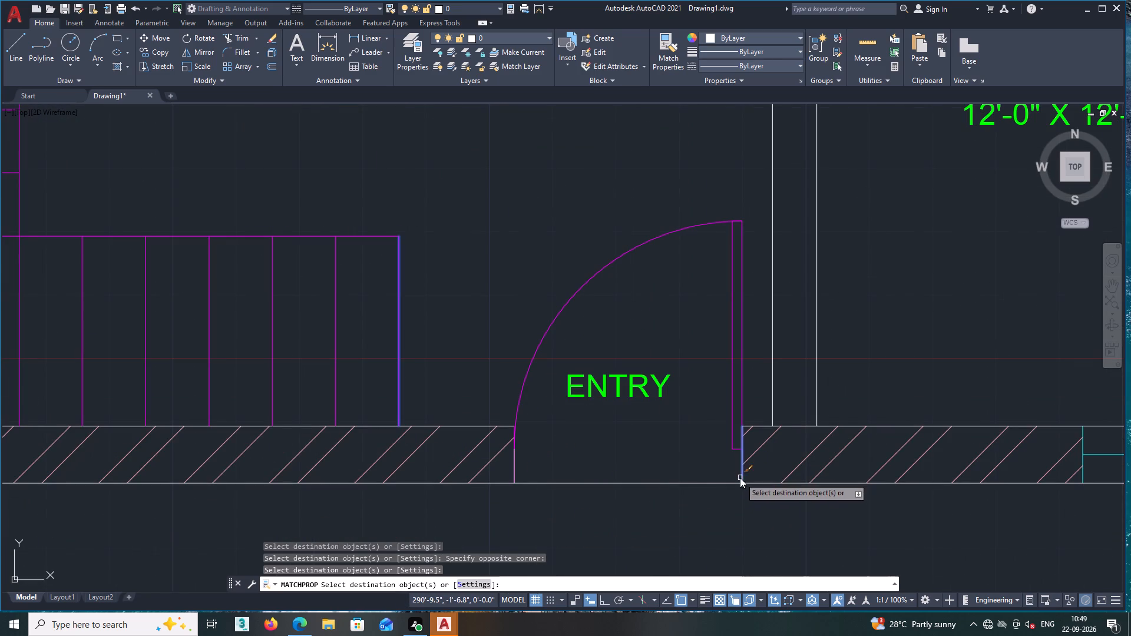
pyautogui.click(768, 519)
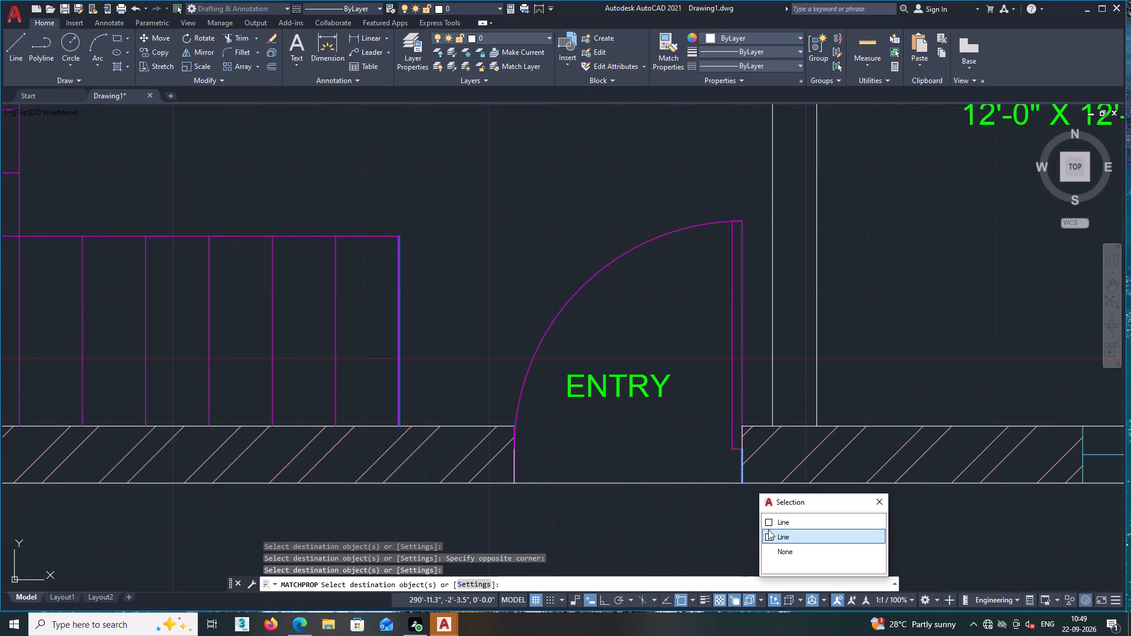
pyautogui.click(769, 519)
pyautogui.scroll(-2, 740, 529)
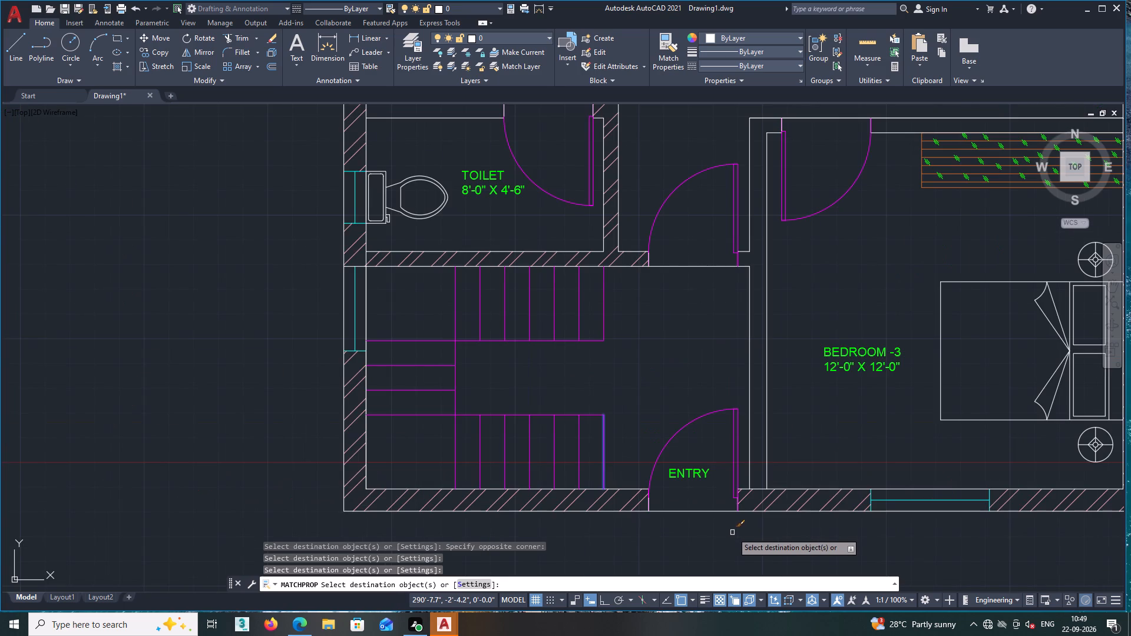
pyautogui.scroll(-1, 732, 532)
pyautogui.moveTo(732, 532); pyautogui.dragTo(687, 538, button='middle')
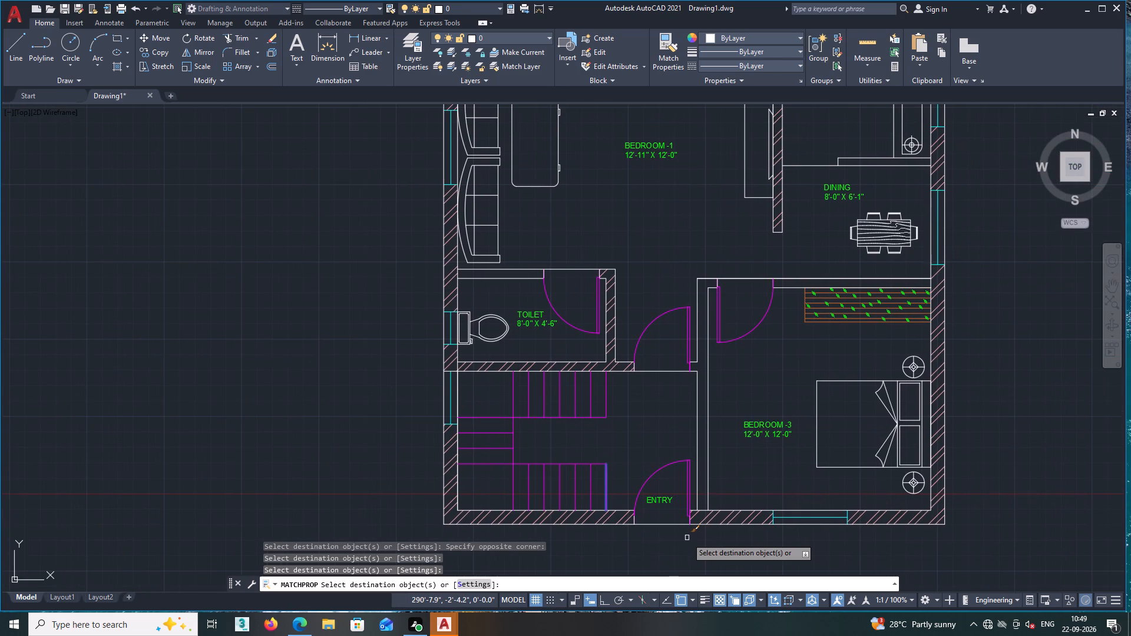
pyautogui.press('space')
# Examine the plan from the living area up to the upper bedrooms for furniture that still needs colouring.
pyautogui.moveTo(742, 450); pyautogui.dragTo(742, 635, button='middle')
pyautogui.moveTo(484, 469); pyautogui.dragTo(588, 424, button='middle')
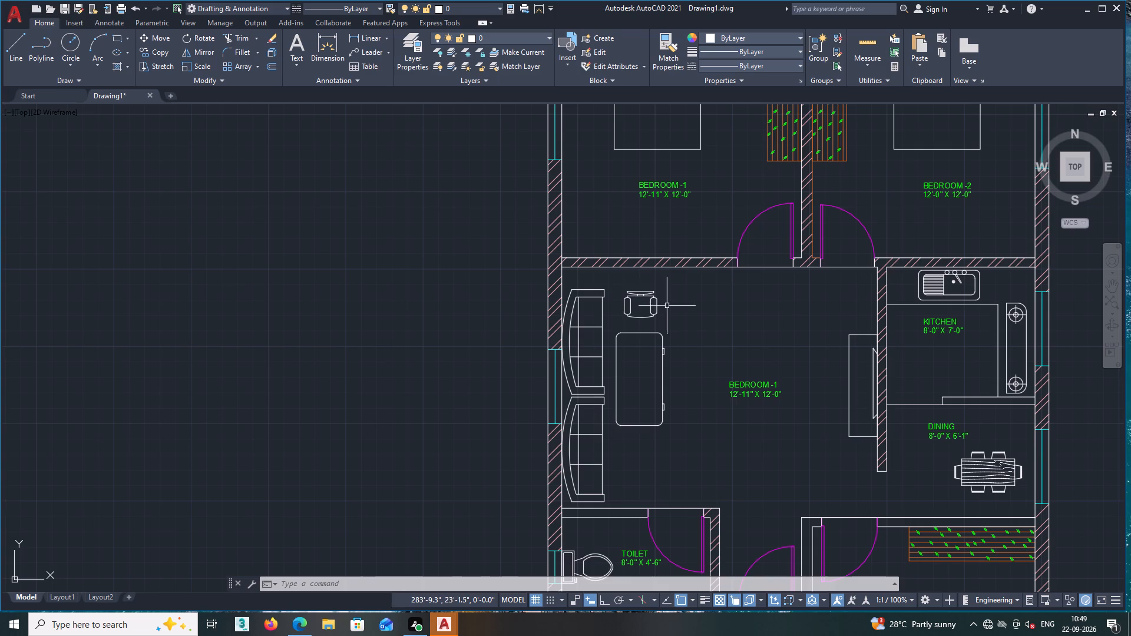
pyautogui.moveTo(688, 382); pyautogui.dragTo(639, 503, button='middle')
pyautogui.moveTo(663, 356); pyautogui.dragTo(650, 578, button='middle')
pyautogui.scroll(1, 639, 469)
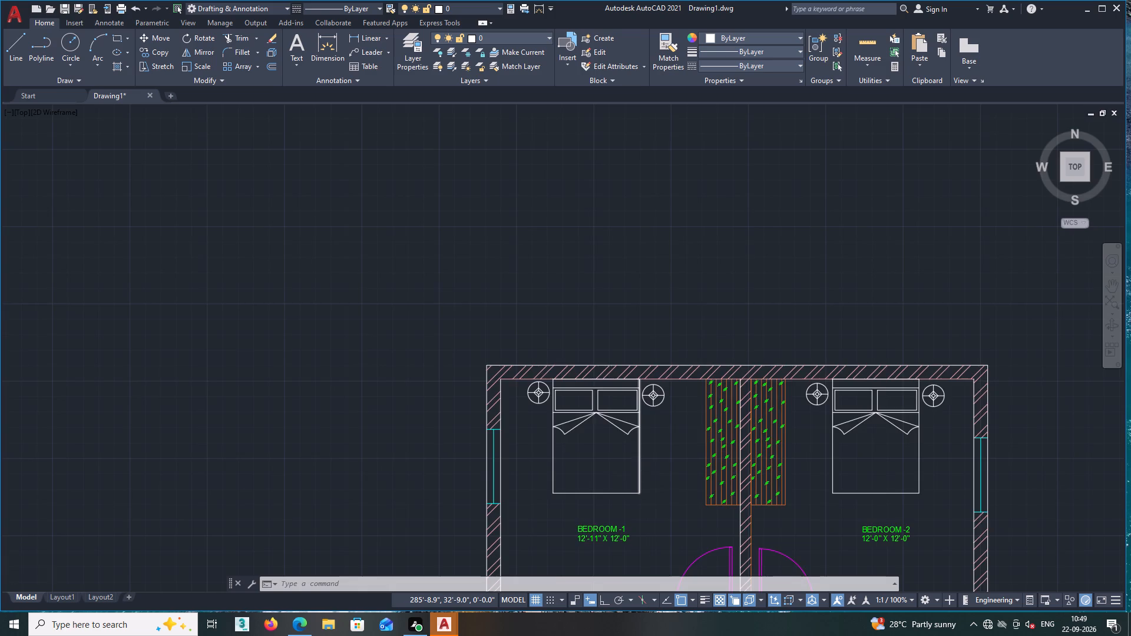
pyautogui.scroll(2, 644, 519)
pyautogui.moveTo(645, 523); pyautogui.dragTo(703, 602, button='middle')
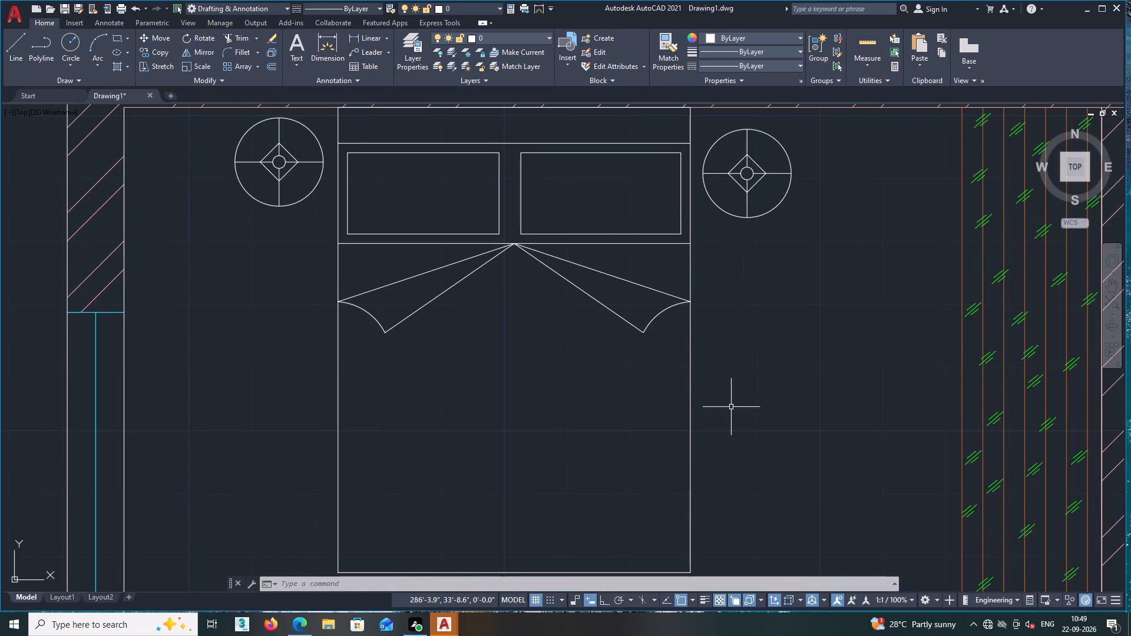
pyautogui.scroll(-3, 815, 492)
pyautogui.moveTo(816, 503); pyautogui.dragTo(853, 522, button='middle')
pyautogui.moveTo(821, 444); pyautogui.dragTo(766, 436, button='middle')
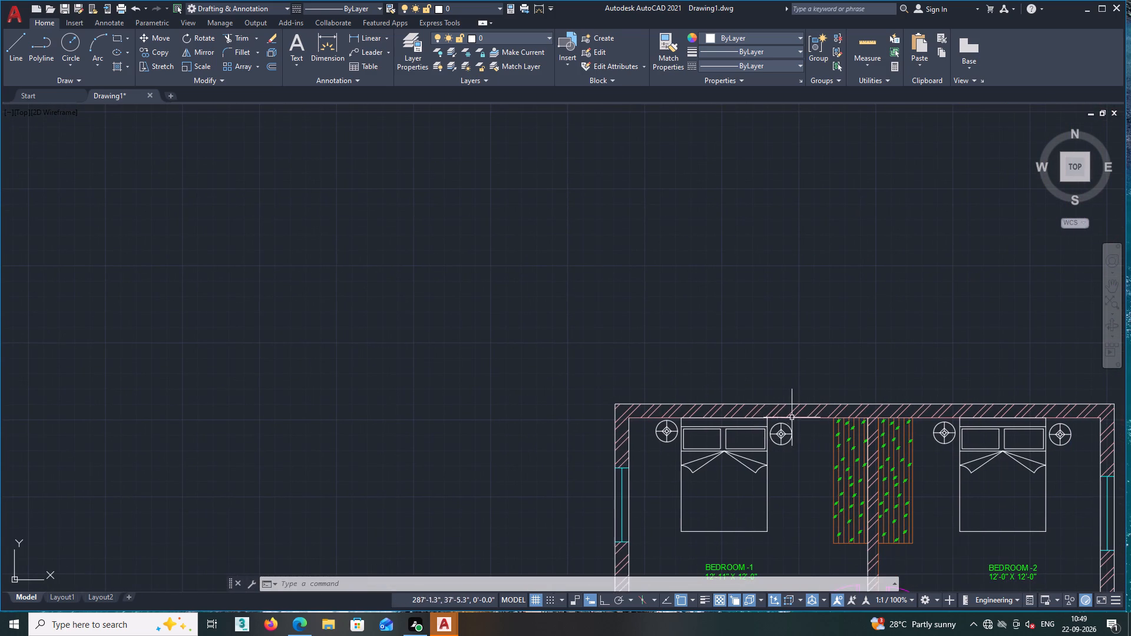
pyautogui.moveTo(797, 445); pyautogui.dragTo(793, 445, button='middle')
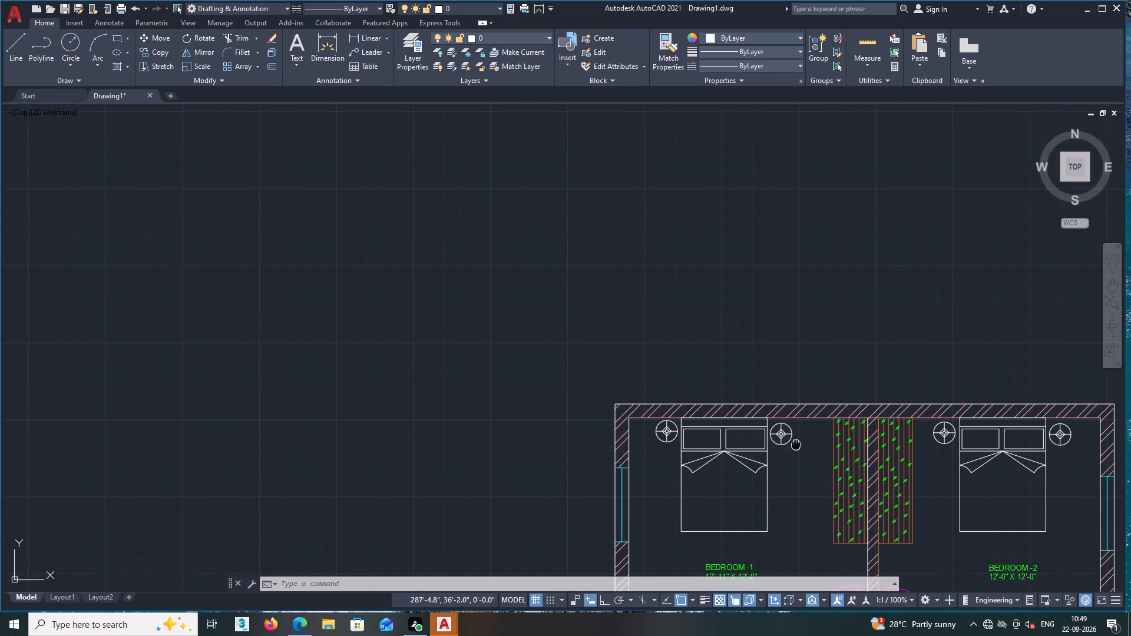
pyautogui.moveTo(793, 445); pyautogui.dragTo(709, 420, button='middle')
pyautogui.moveTo(938, 496); pyautogui.dragTo(844, 483, button='middle')
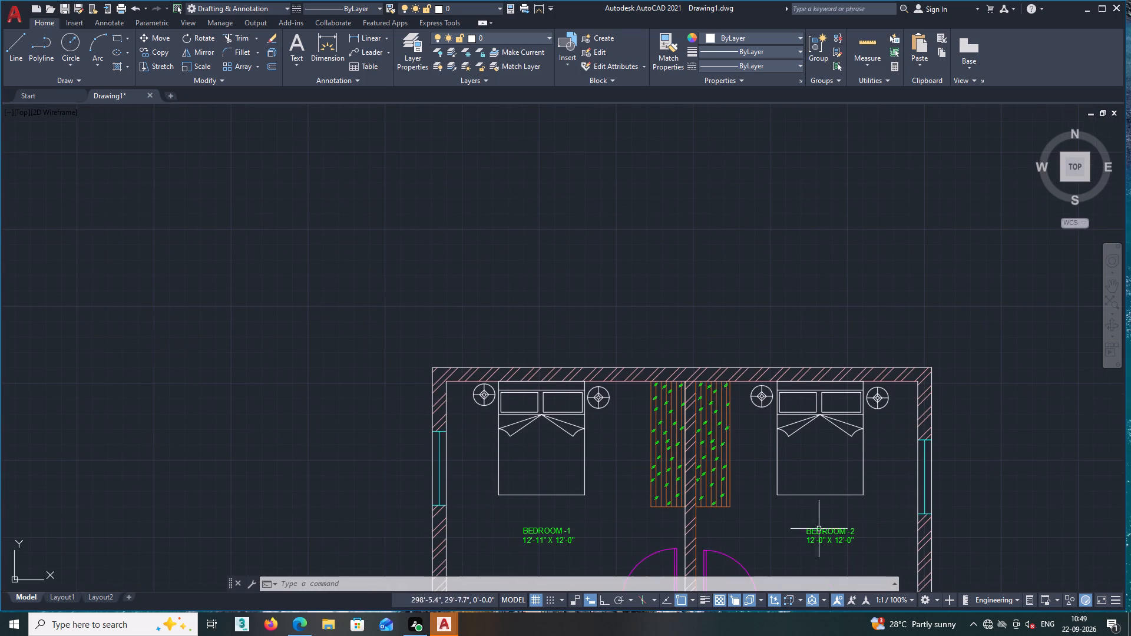
pyautogui.moveTo(877, 501); pyautogui.dragTo(783, 481, button='middle')
pyautogui.moveTo(798, 463); pyautogui.dragTo(813, 486, button='middle')
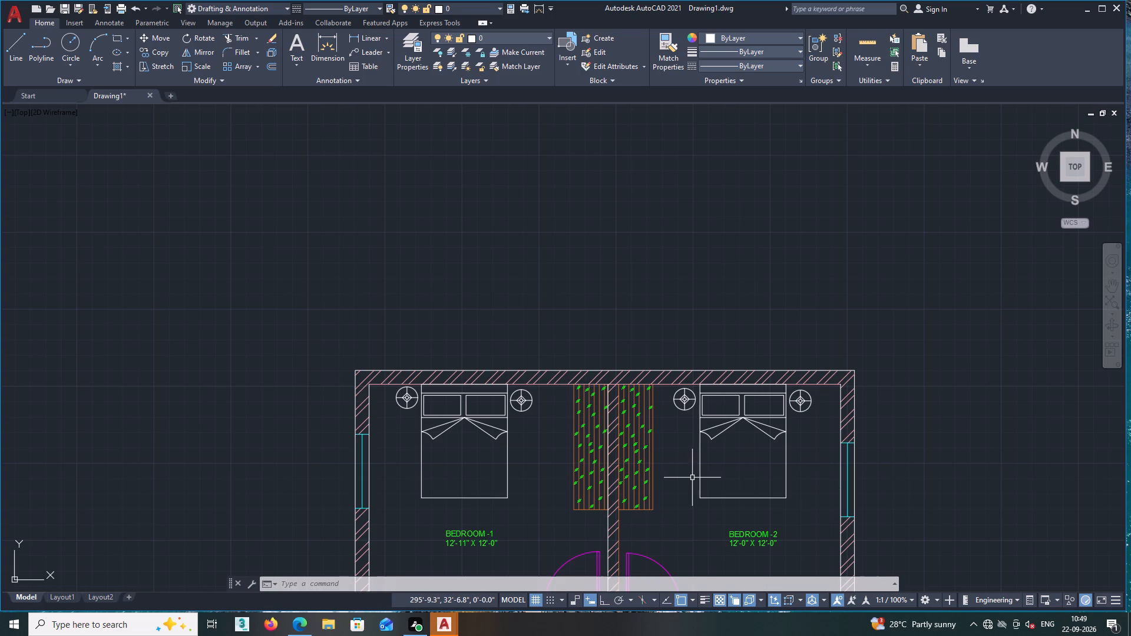
pyautogui.moveTo(677, 462); pyautogui.dragTo(734, 442, button='middle')
pyautogui.moveTo(605, 405); pyautogui.dragTo(746, 403, button='middle')
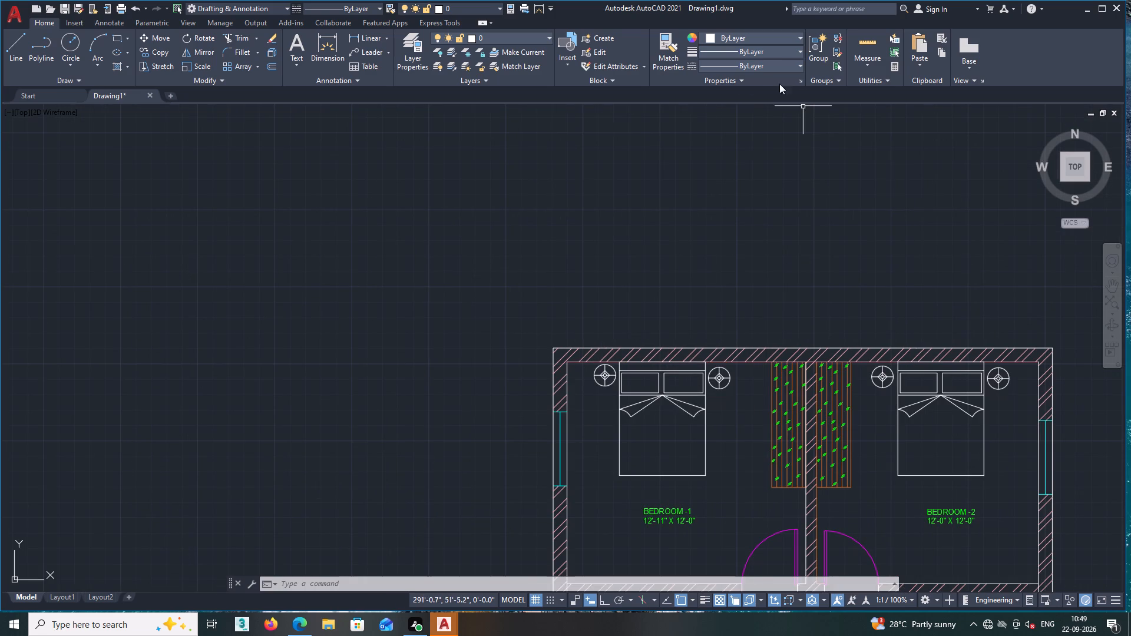
# Set the current object colour to Red.
pyautogui.click(709, 39)
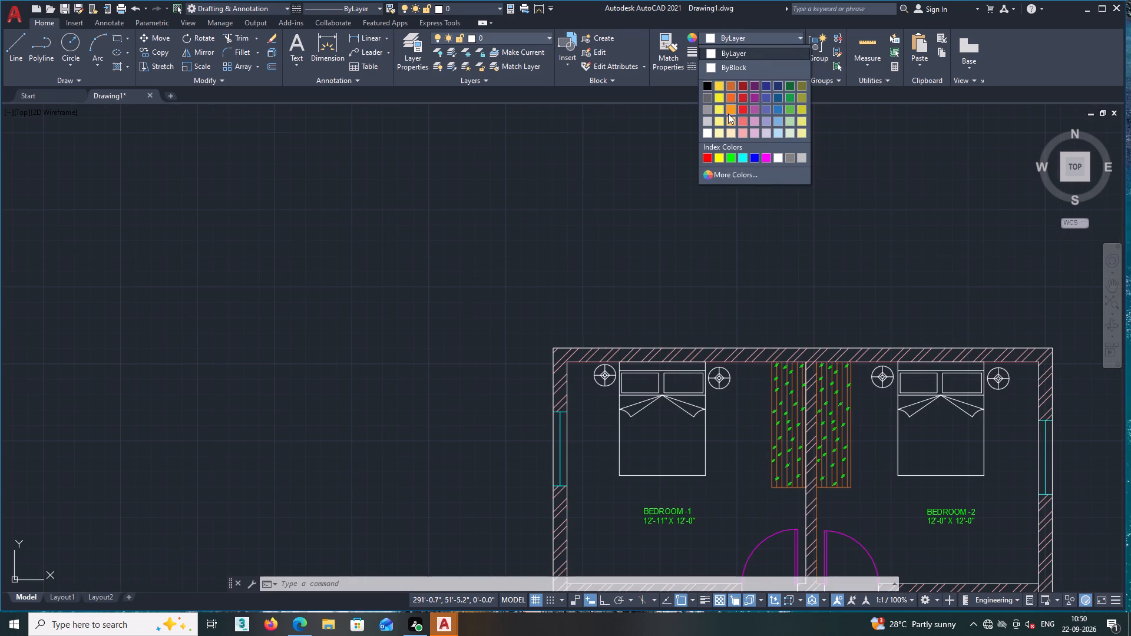
pyautogui.click(705, 157)
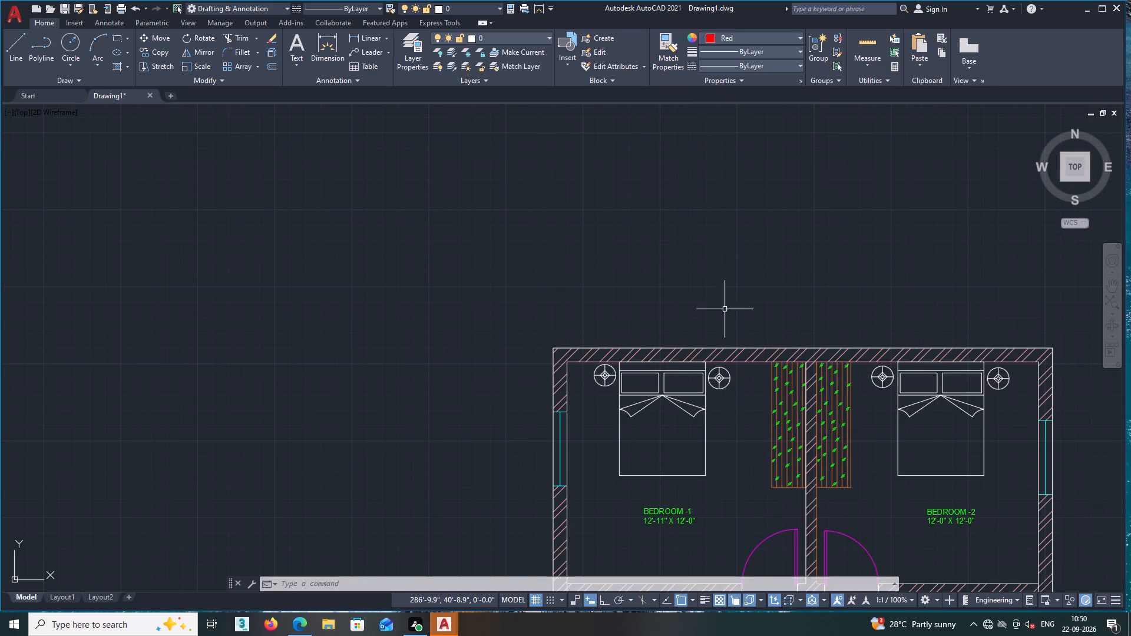
# Change the colour of the upper BEDROOM -1 bed and its two round bedside tables to Red.
pyautogui.scroll(1, 712, 489)
pyautogui.click(712, 488)
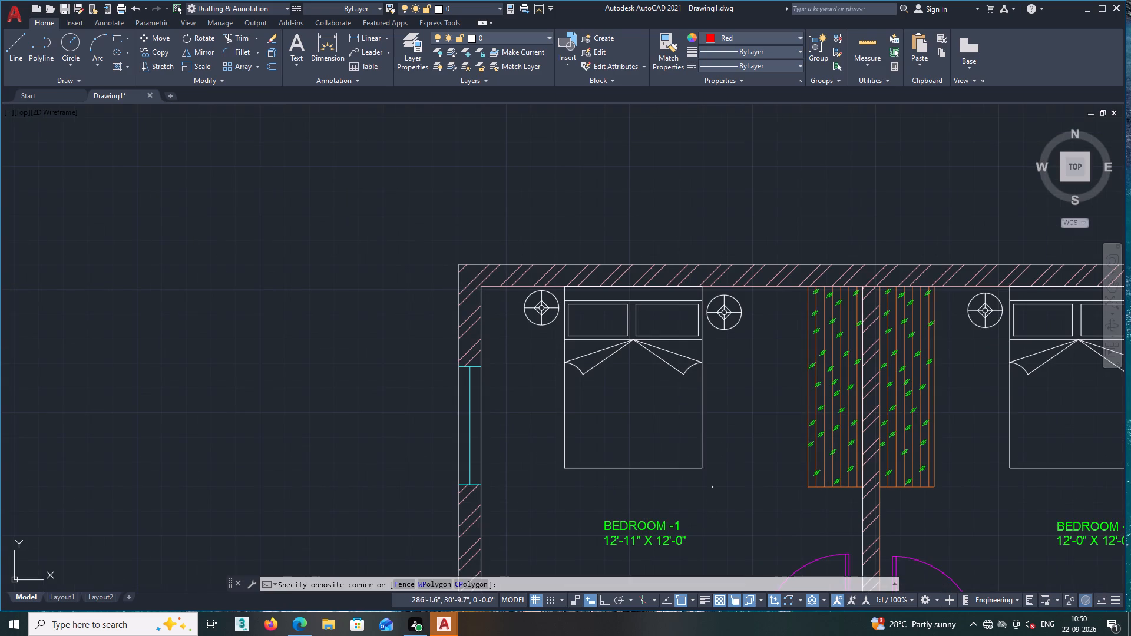
pyautogui.moveTo(606, 350); pyautogui.dragTo(700, 375, button='middle')
pyautogui.click(639, 318)
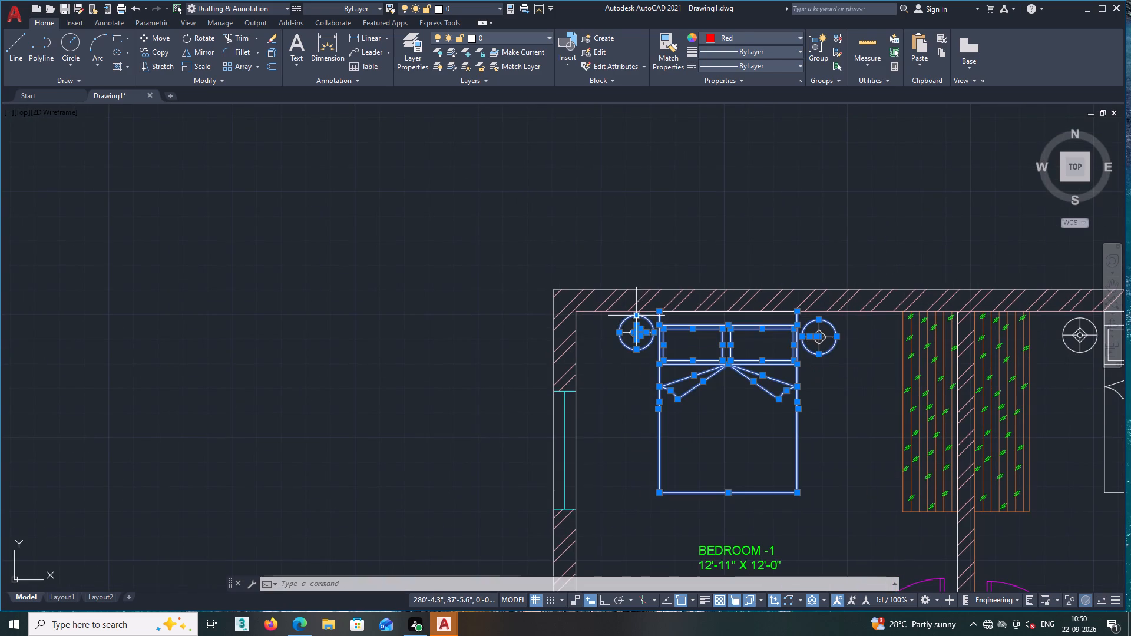
pyautogui.scroll(2, 838, 353)
pyautogui.click(852, 372)
pyautogui.click(767, 297)
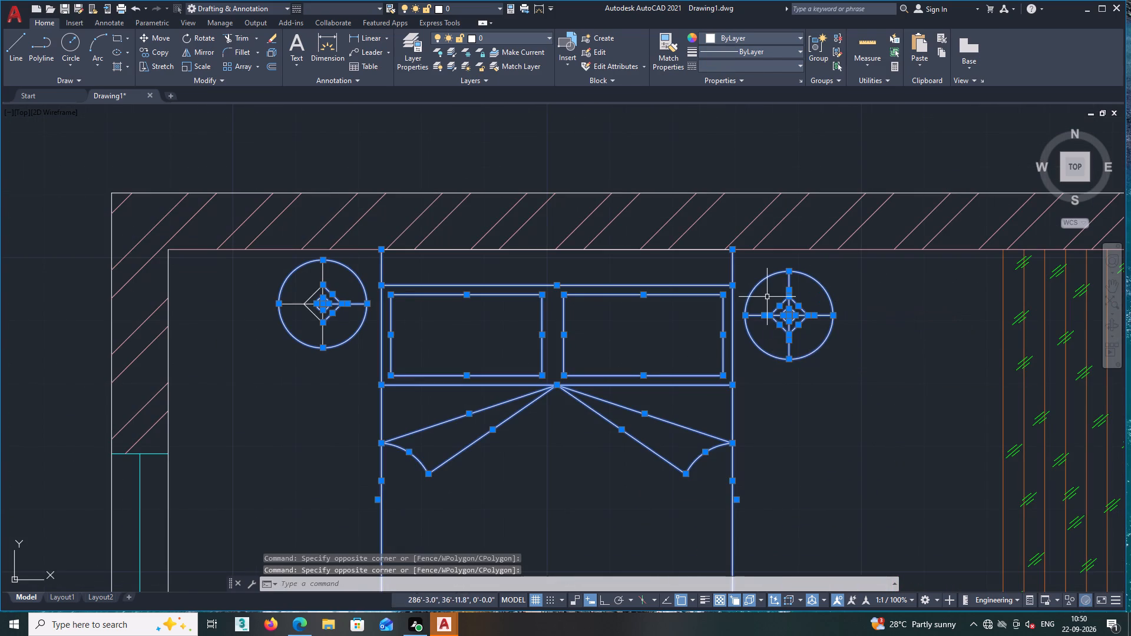
pyautogui.moveTo(816, 400); pyautogui.dragTo(737, 395, button='middle')
pyautogui.moveTo(625, 379); pyautogui.dragTo(1084, 425, button='middle')
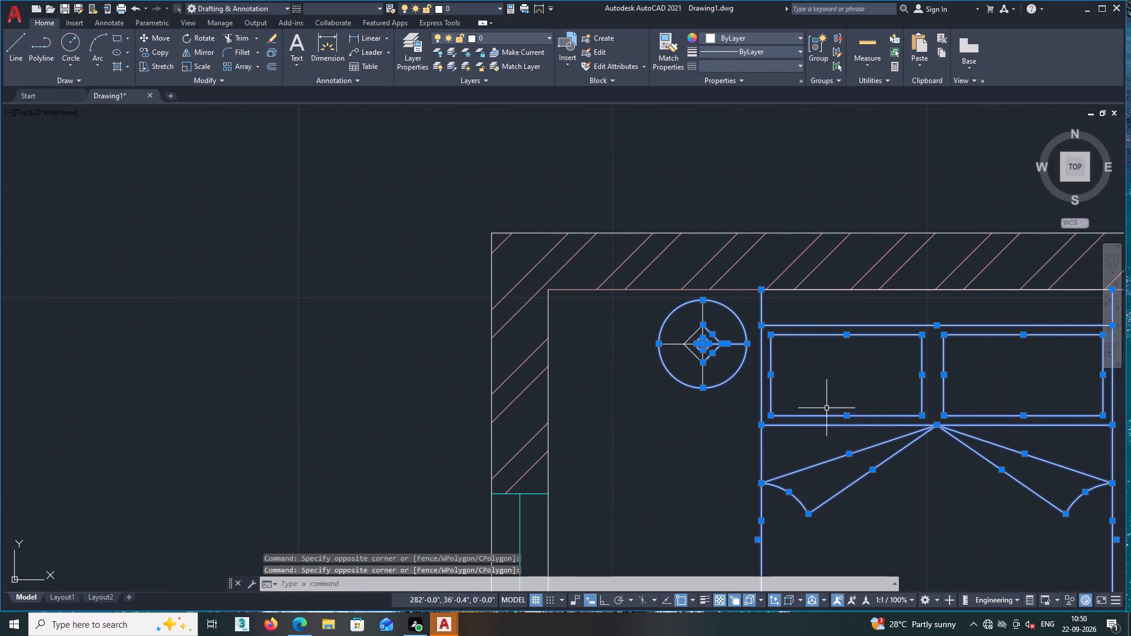
pyautogui.click(732, 415)
pyautogui.doubleClick(663, 324)
pyautogui.scroll(-1, 704, 344)
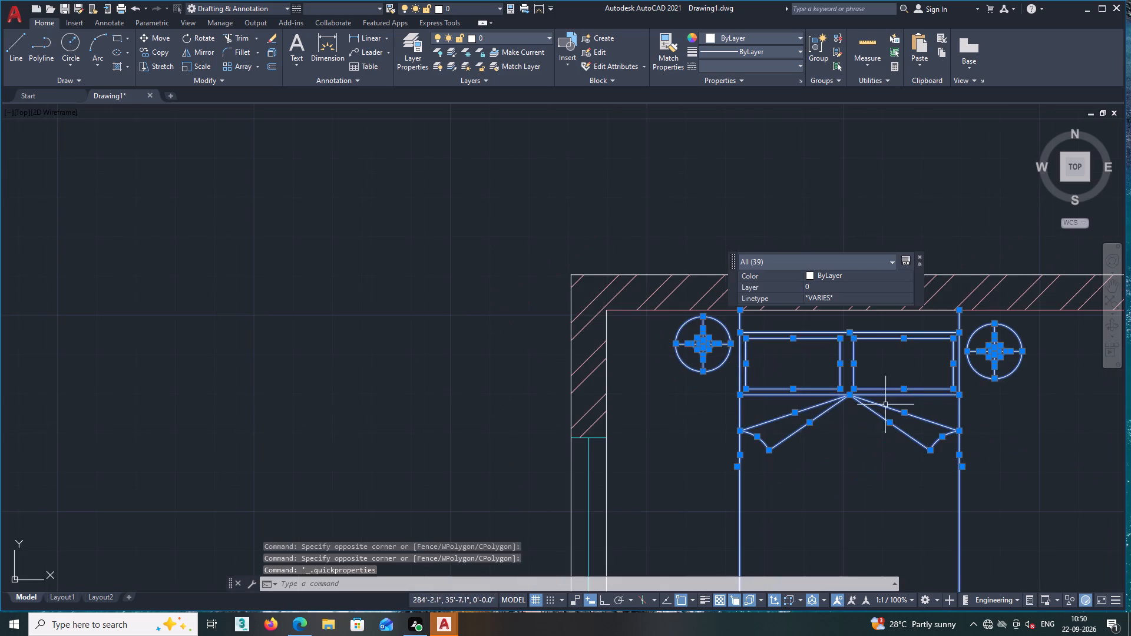
pyautogui.moveTo(892, 403); pyautogui.dragTo(601, 408, button='middle')
pyautogui.moveTo(770, 417); pyautogui.dragTo(670, 415, button='middle')
pyautogui.moveTo(1126, 453); pyautogui.dragTo(796, 461, button='middle')
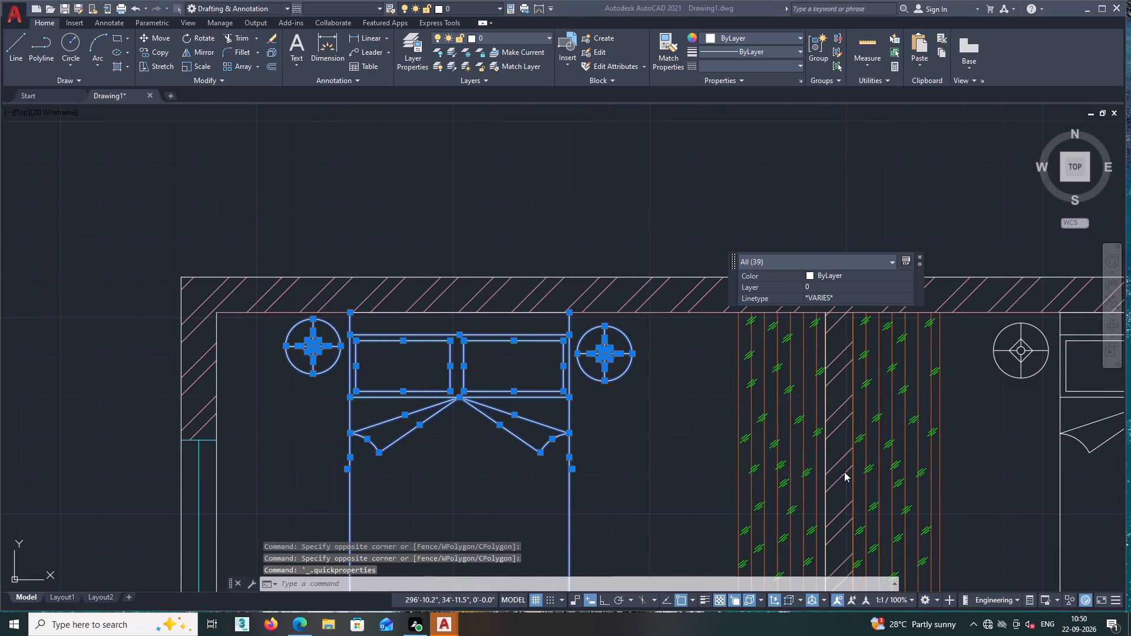
pyautogui.moveTo(995, 479); pyautogui.dragTo(809, 466, button='middle')
pyautogui.scroll(-2, 947, 462)
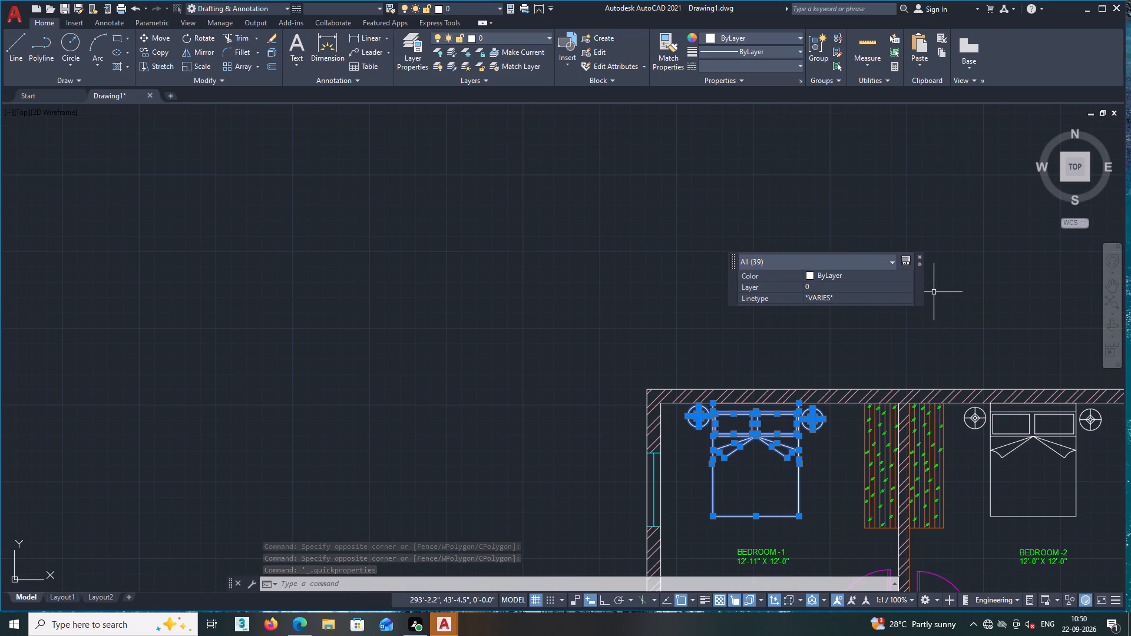
pyautogui.click(713, 37)
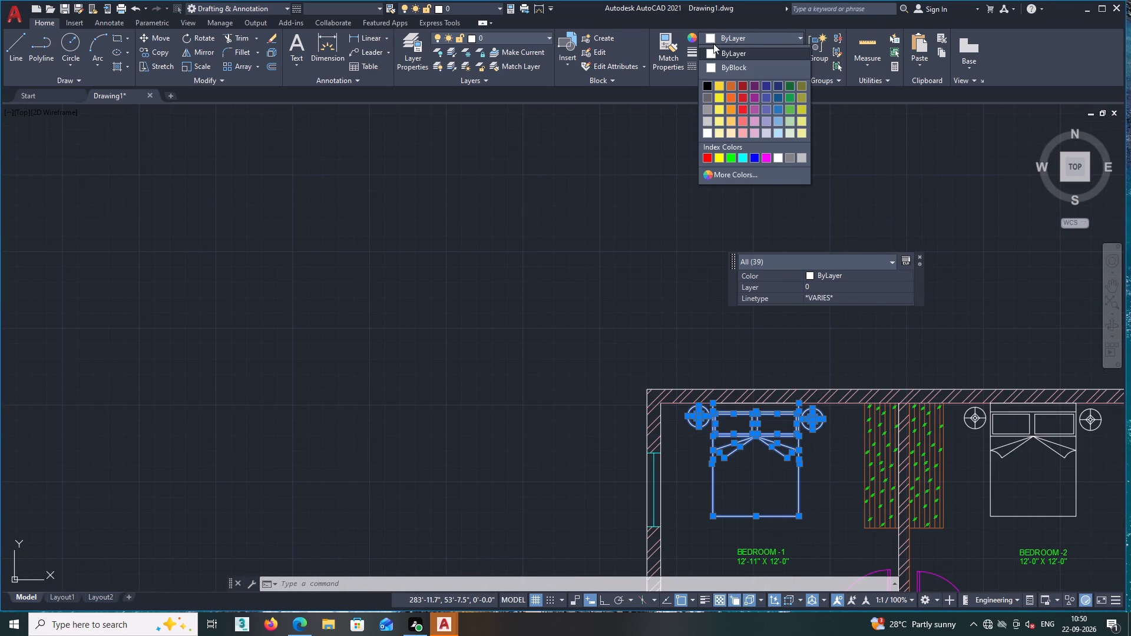
pyautogui.click(706, 157)
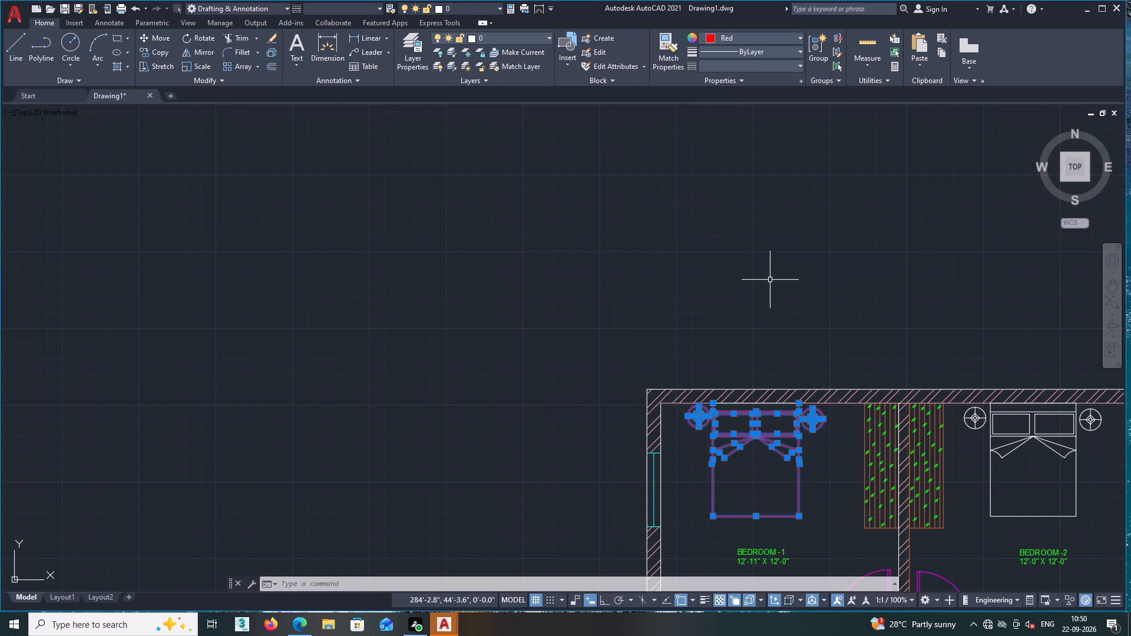
pyautogui.press('Escape')
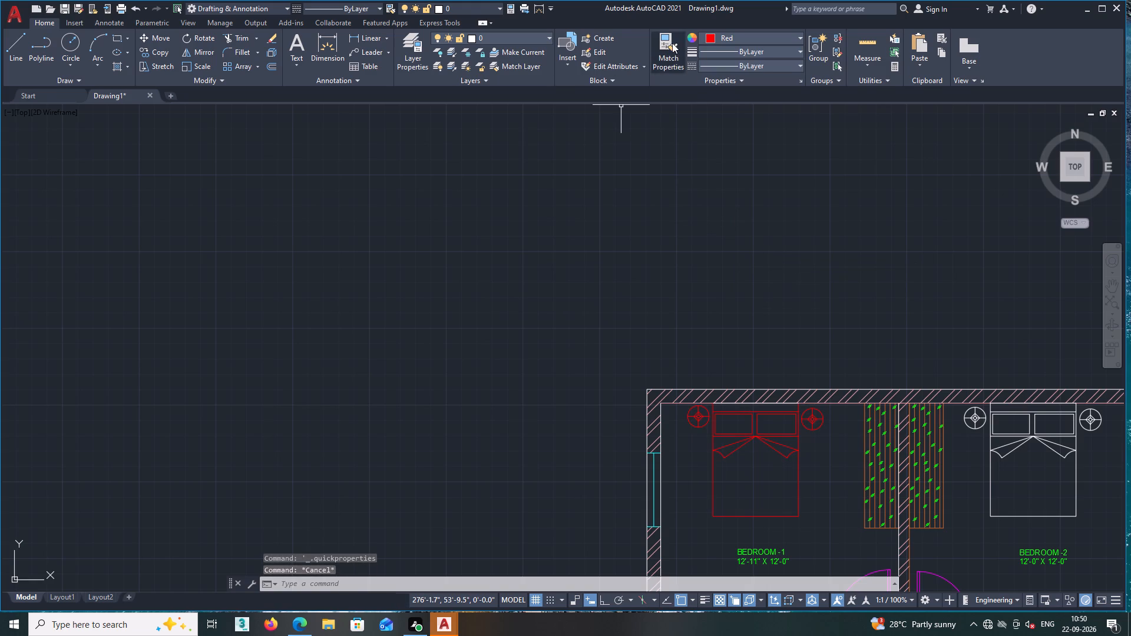
# Match the red properties of the upper BEDROOM -1 bed onto the BEDROOM -2 bed and its two round bedside tables.
pyautogui.click(672, 43)
pyautogui.moveTo(863, 439); pyautogui.dragTo(633, 370, button='middle')
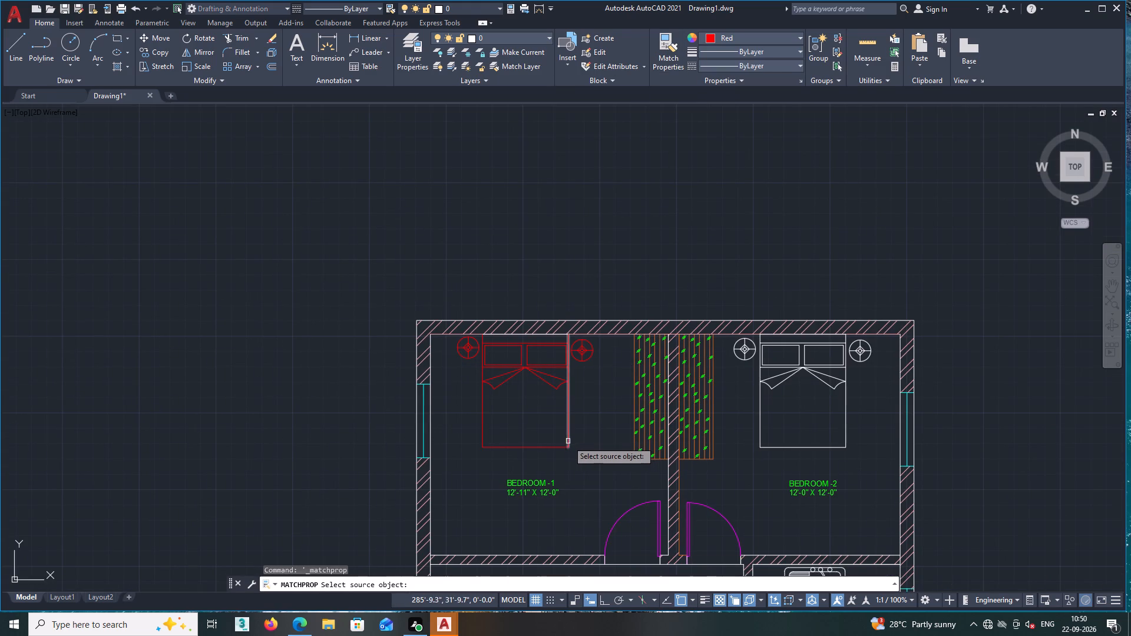
pyautogui.click(568, 441)
pyautogui.click(858, 461)
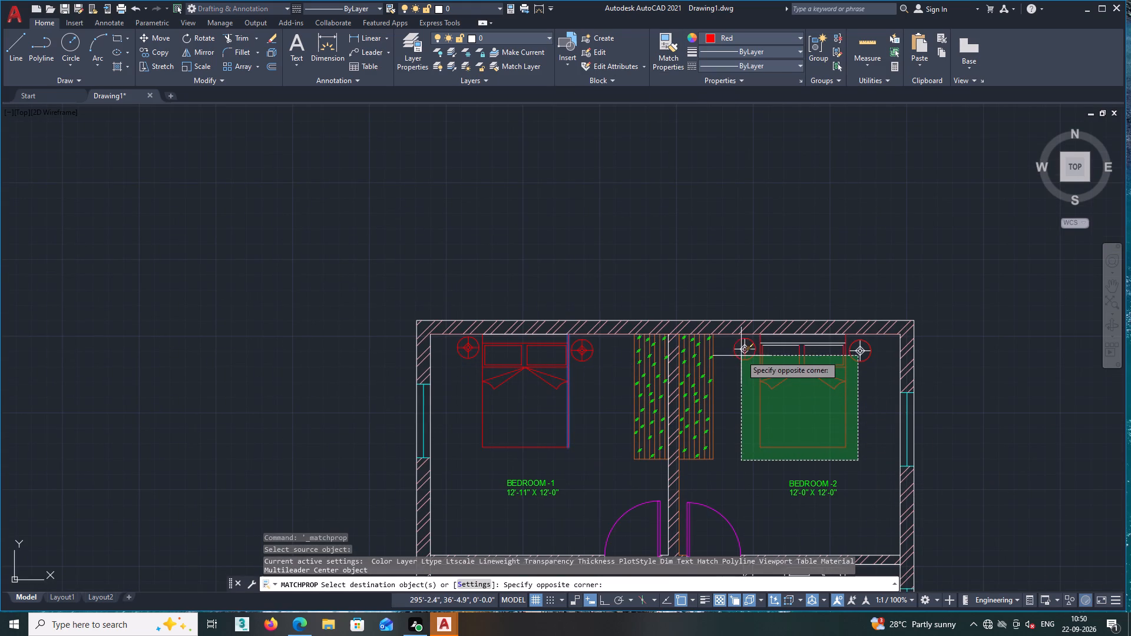
pyautogui.click(740, 350)
pyautogui.click(872, 370)
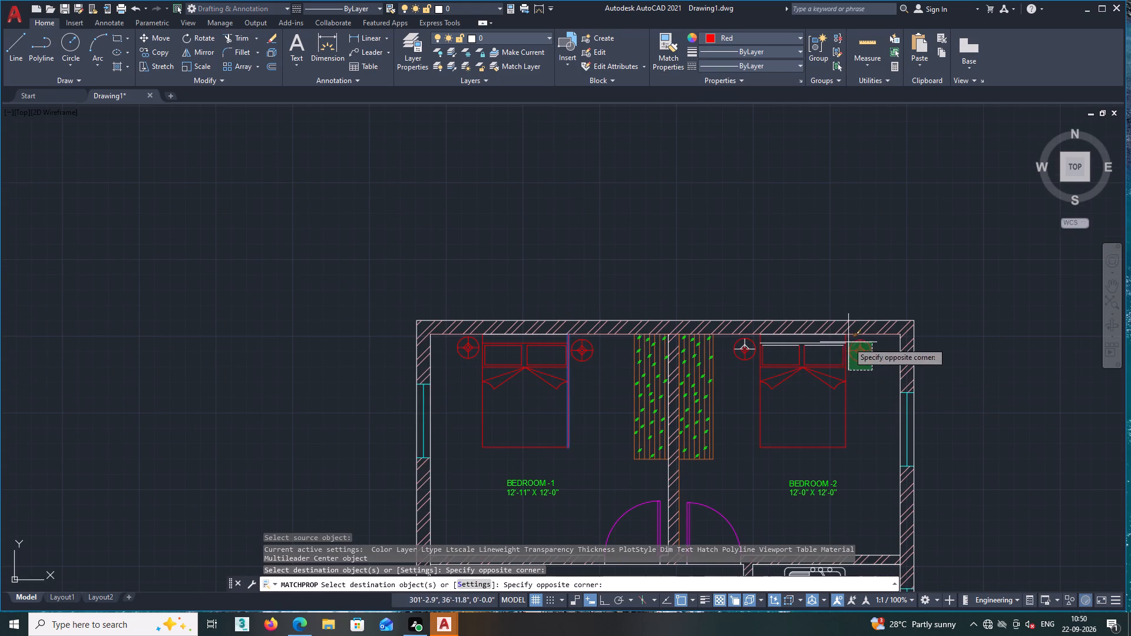
pyautogui.click(846, 341)
pyautogui.click(865, 377)
pyautogui.moveTo(822, 342); pyautogui.dragTo(864, 394, button='middle')
pyautogui.scroll(3, 844, 395)
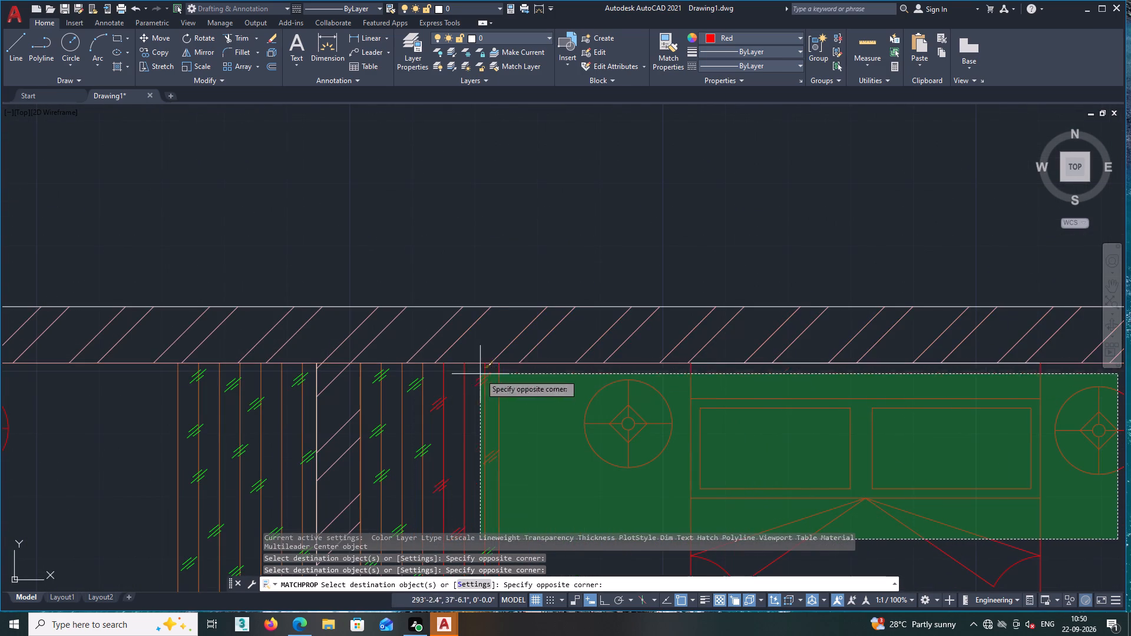
pyautogui.click(579, 383)
# Match the red properties onto the dining table and its chairs in the DINING area.
pyautogui.scroll(-4, 594, 396)
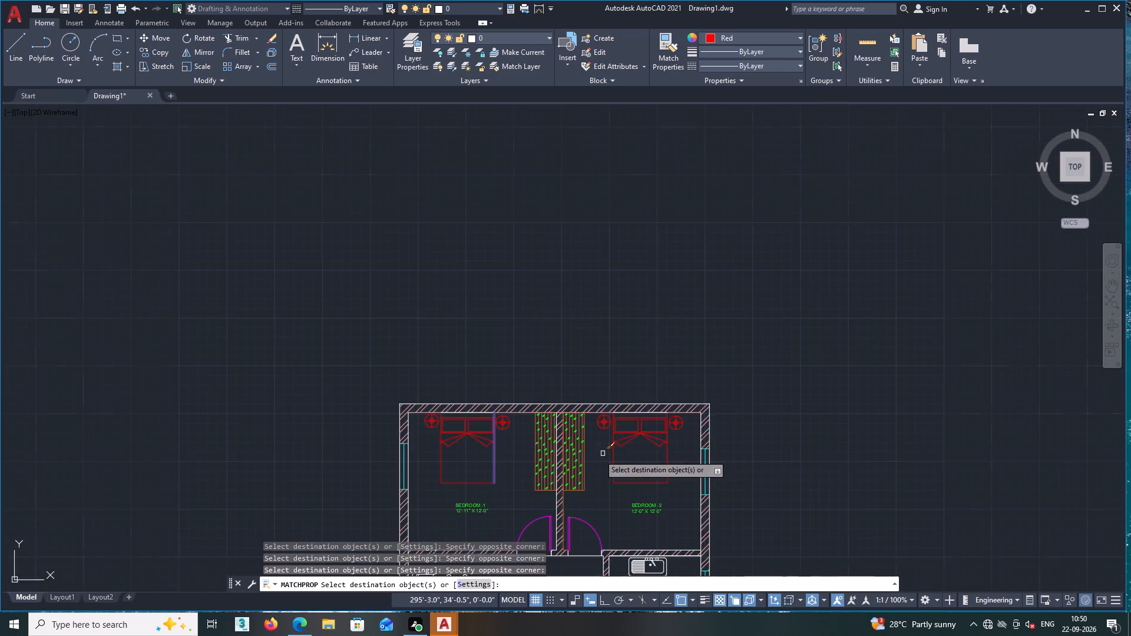
pyautogui.moveTo(598, 453); pyautogui.dragTo(576, 322, button='middle')
pyautogui.moveTo(608, 380); pyautogui.dragTo(609, 302, button='middle')
pyautogui.moveTo(404, 359); pyautogui.dragTo(415, 336, button='middle')
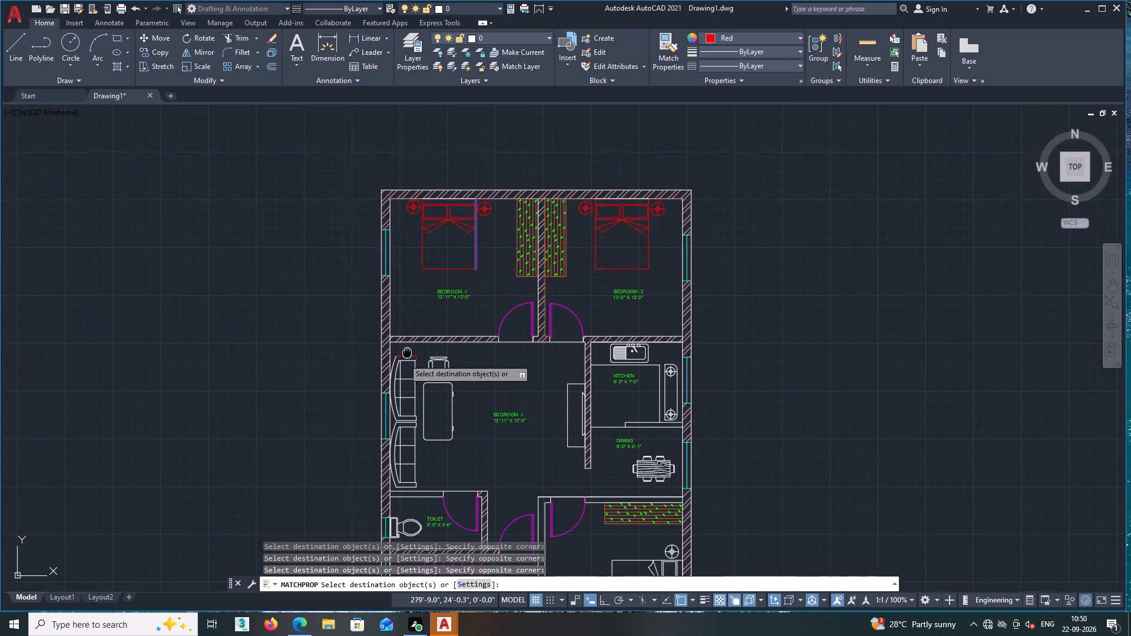
pyautogui.moveTo(415, 336); pyautogui.dragTo(431, 297, button='middle')
pyautogui.scroll(2, 688, 424)
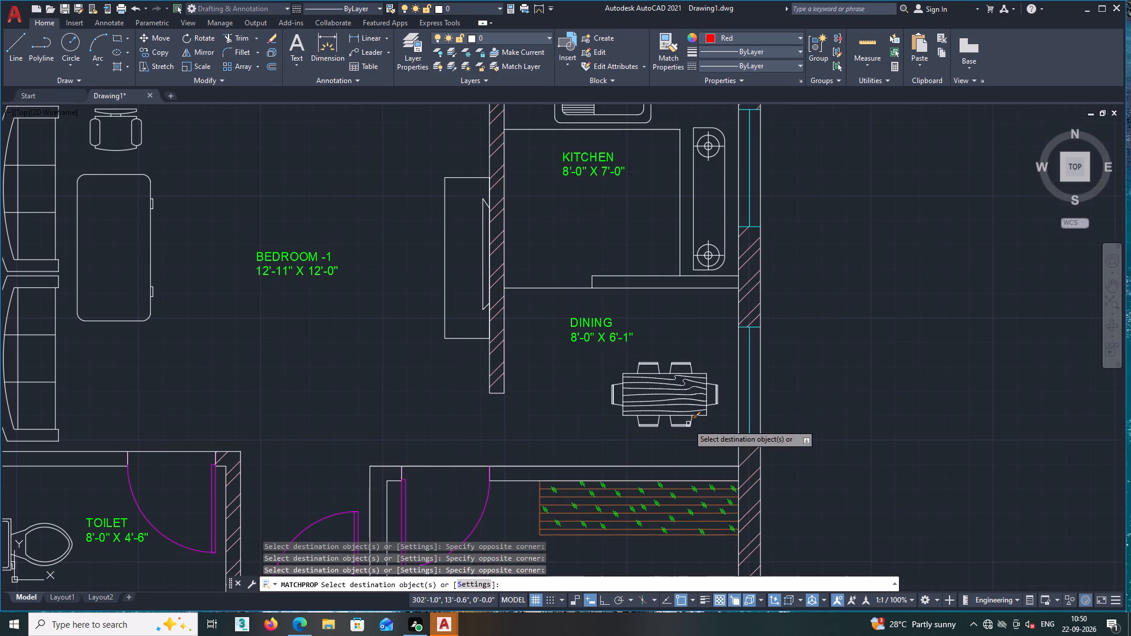
pyautogui.click(720, 441)
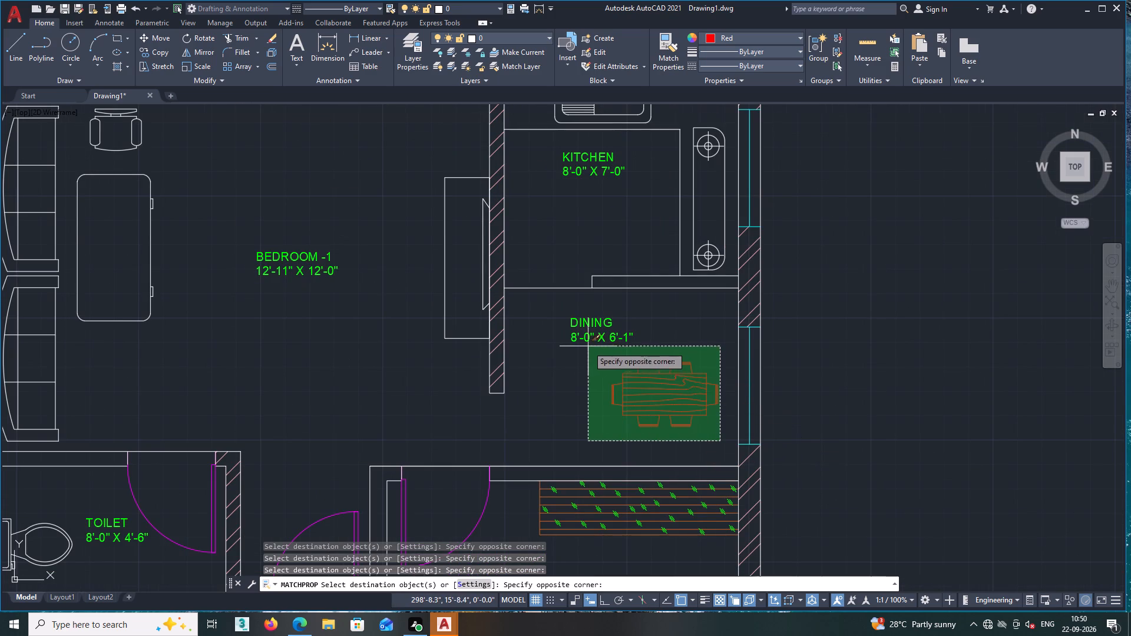
pyautogui.click(580, 357)
pyautogui.moveTo(608, 386); pyautogui.dragTo(656, 352, button='middle')
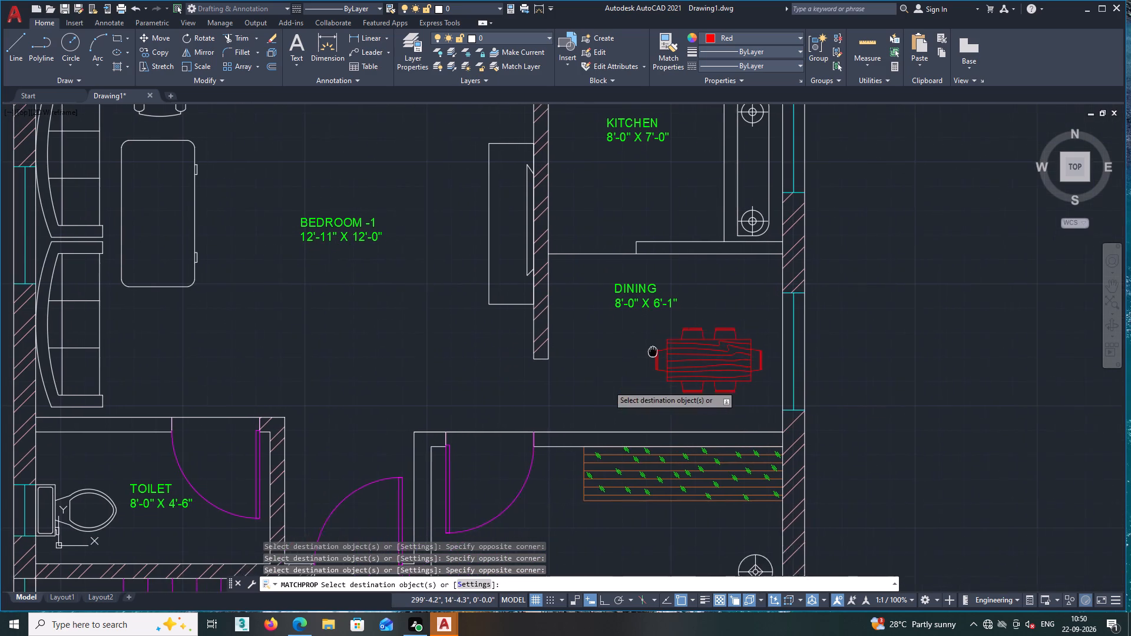
# Match the red properties onto the BEDROOM -3 bed and its two round bedside tables.
pyautogui.moveTo(656, 352); pyautogui.dragTo(689, 348, button='middle')
pyautogui.scroll(-1, 700, 466)
pyautogui.moveTo(710, 514); pyautogui.dragTo(713, 385, button='middle')
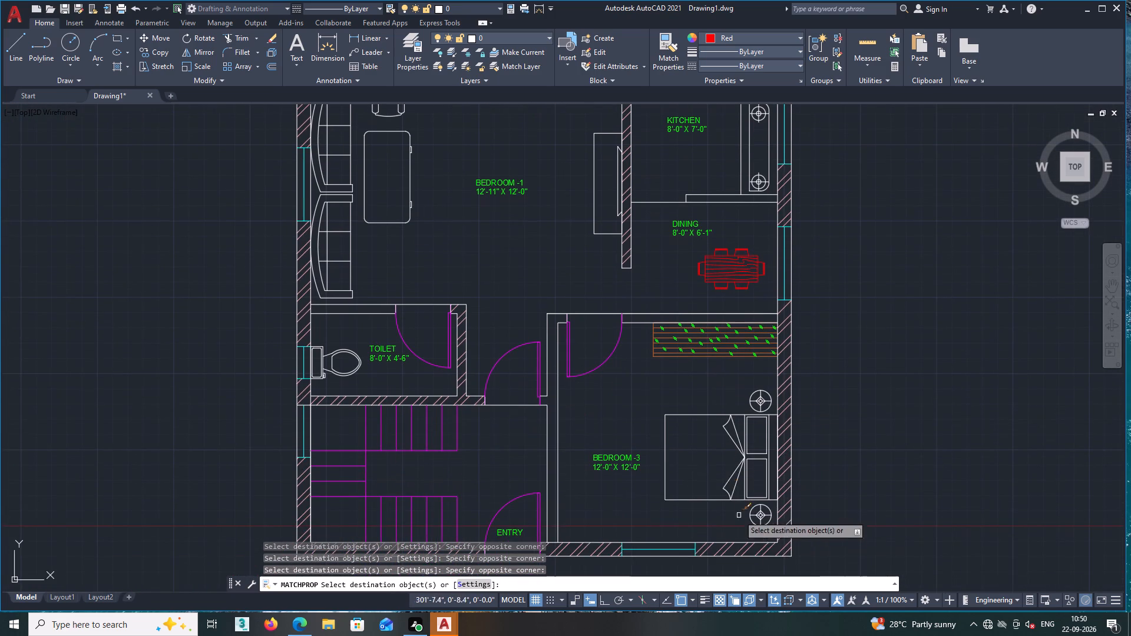
pyautogui.scroll(2, 766, 540)
pyautogui.click(765, 522)
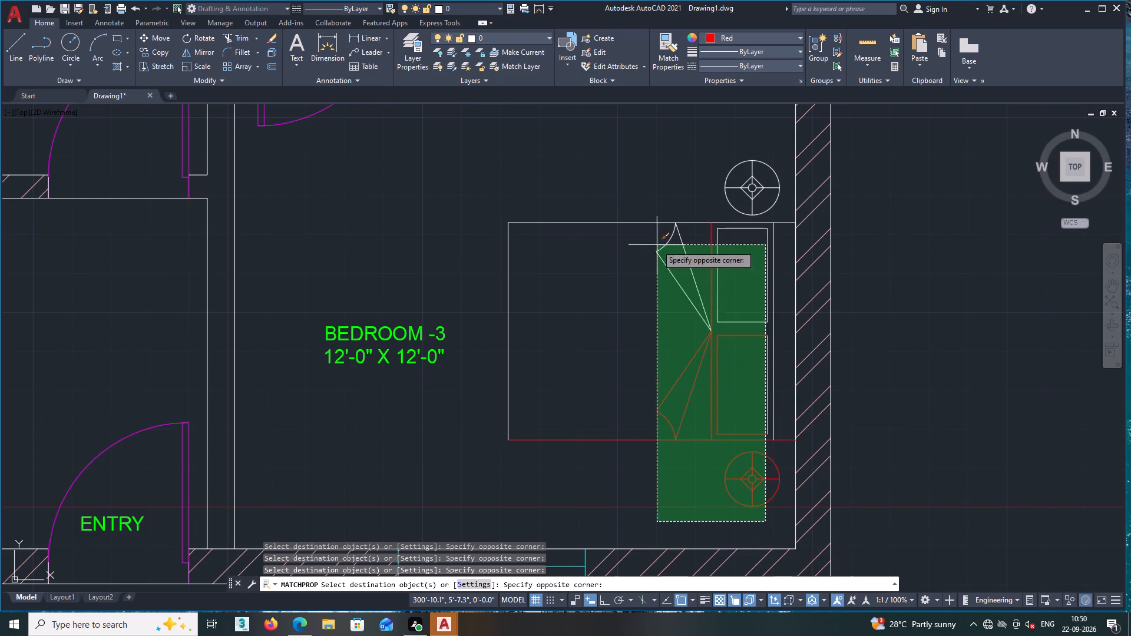
pyautogui.click(490, 197)
pyautogui.middleClick(562, 201)
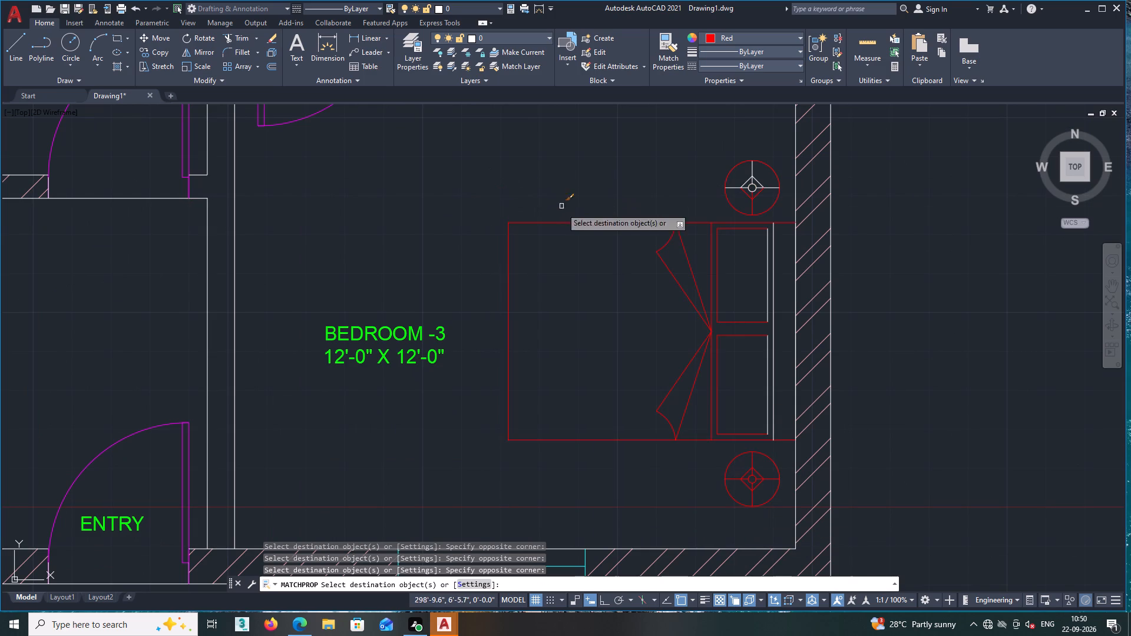
pyautogui.click(786, 453)
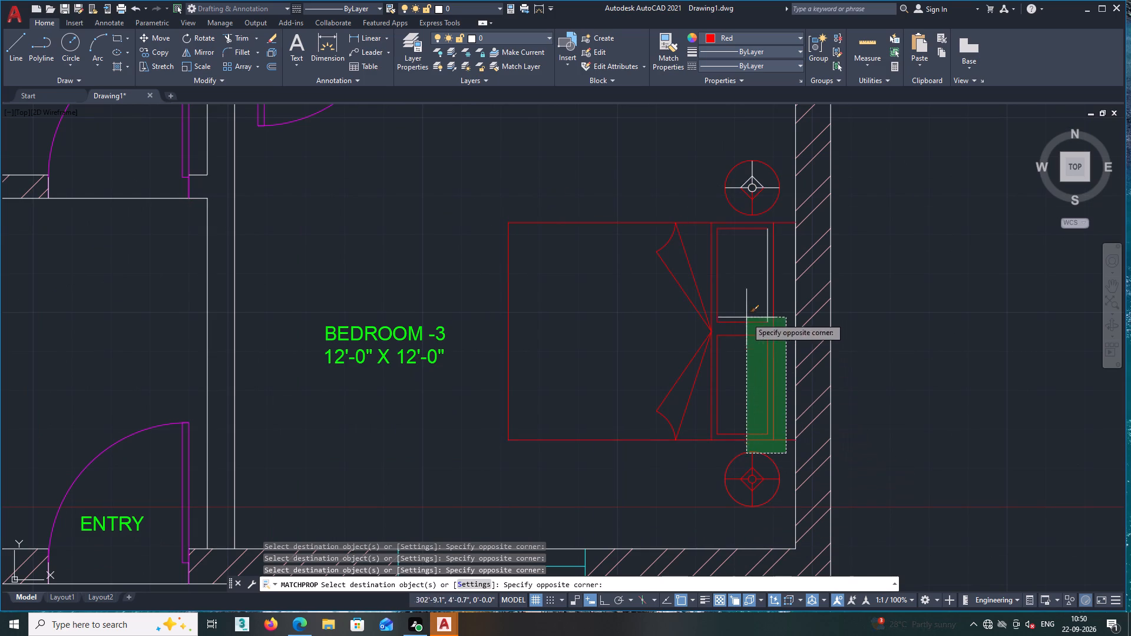
pyautogui.moveTo(690, 154); pyautogui.dragTo(694, 342, button='middle')
pyautogui.click(690, 328)
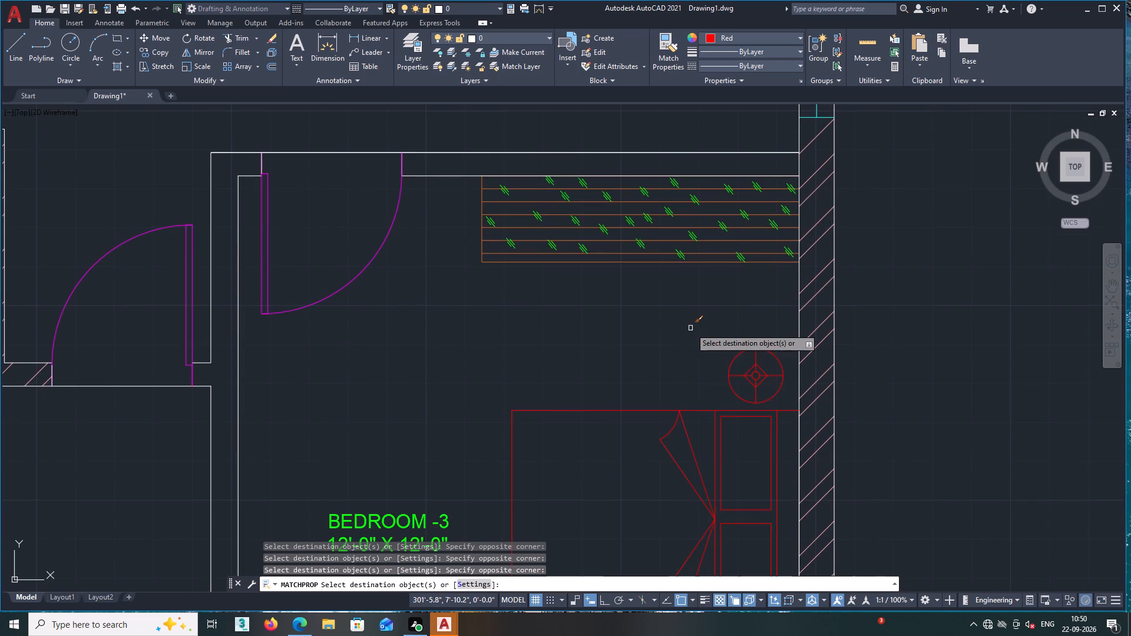
# Match the red properties onto the toilet fixture in the TOILET room, including its bowl, tank and small side fitting.
pyautogui.scroll(-2, 690, 328)
pyautogui.moveTo(690, 332); pyautogui.dragTo(1093, 437, button='middle')
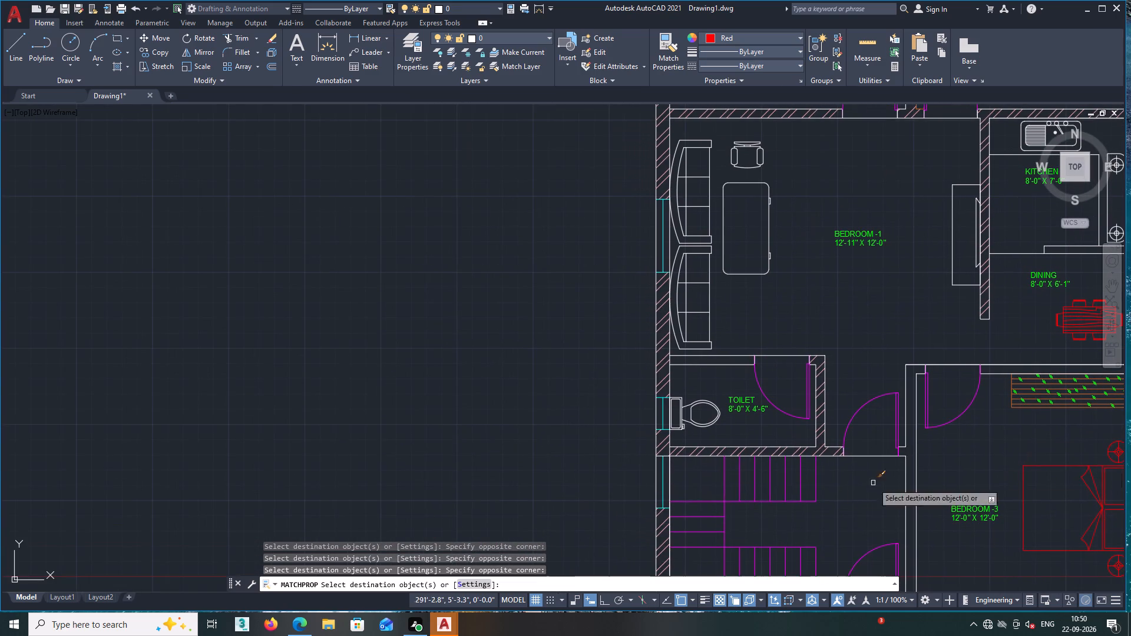
pyautogui.scroll(3, 707, 425)
pyautogui.moveTo(729, 436); pyautogui.dragTo(727, 429)
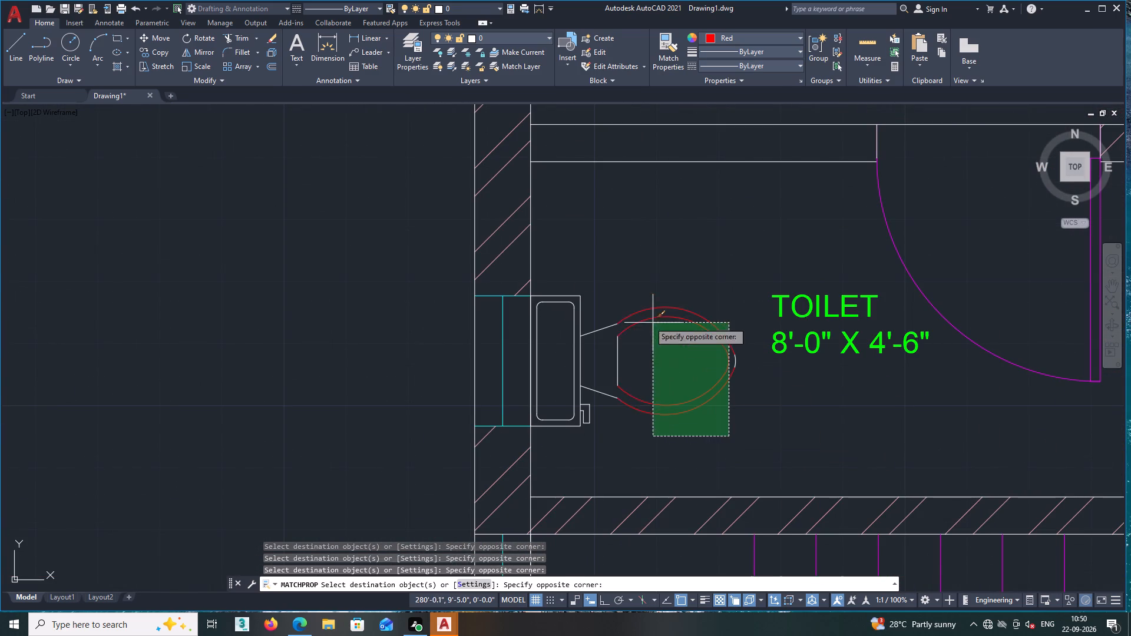
pyautogui.click(590, 295)
pyautogui.click(758, 413)
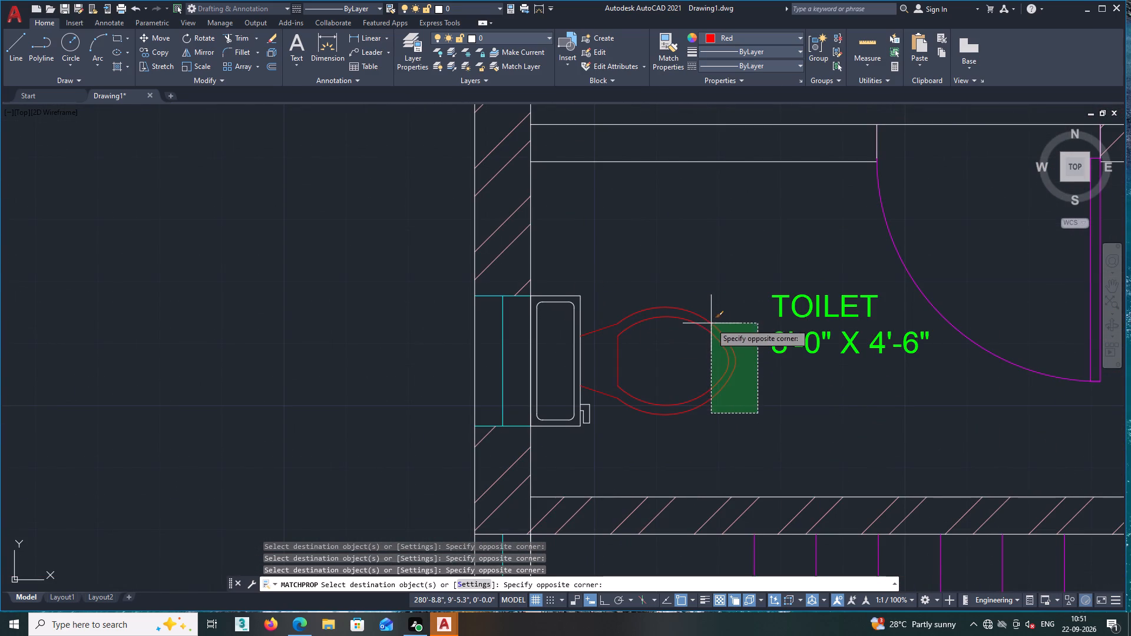
pyautogui.click(711, 323)
pyautogui.moveTo(607, 390); pyautogui.dragTo(686, 399, button='middle')
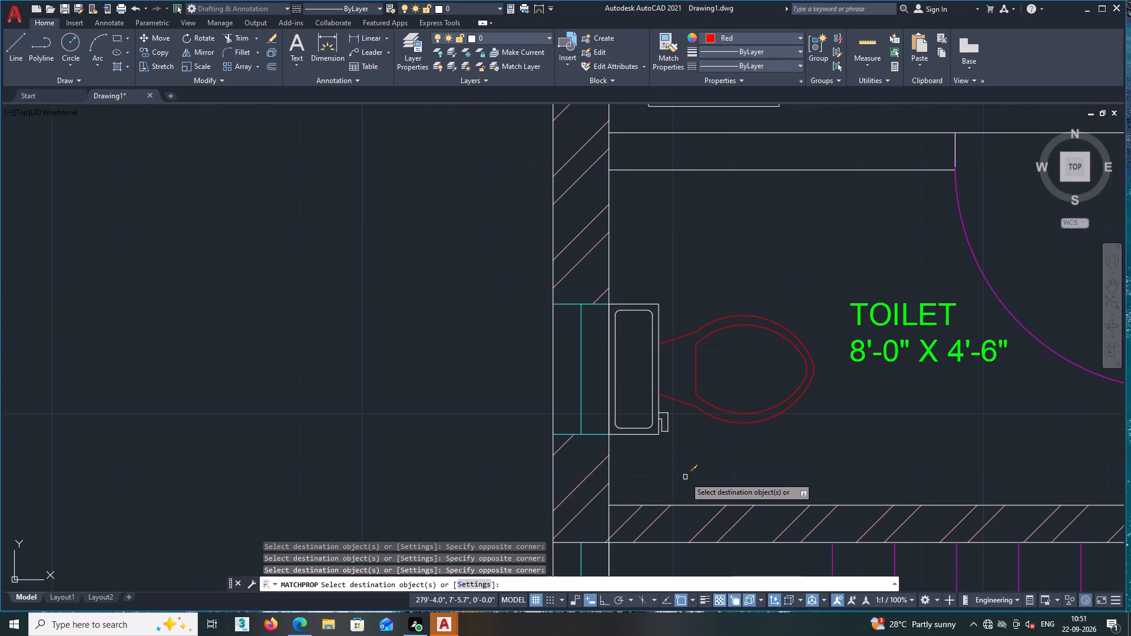
pyautogui.click(678, 457)
pyautogui.moveTo(616, 296); pyautogui.dragTo(646, 347, button='middle')
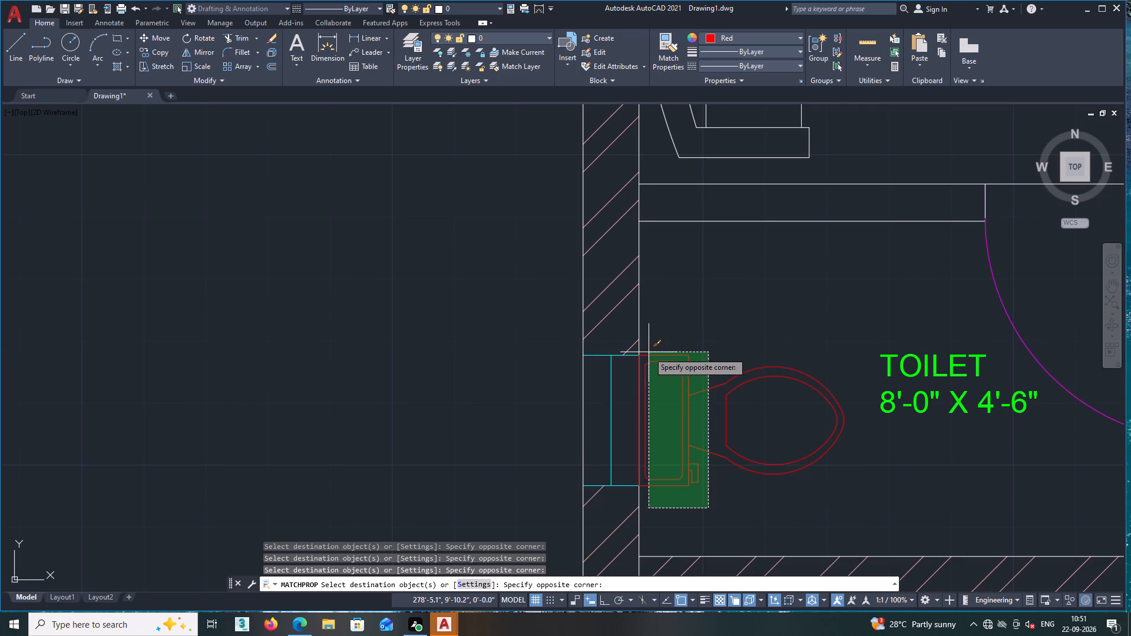
pyautogui.click(643, 357)
# Match the red properties onto the two sofas, the table and the chair in the central room labelled BEDROOM -1.
pyautogui.scroll(-1, 652, 355)
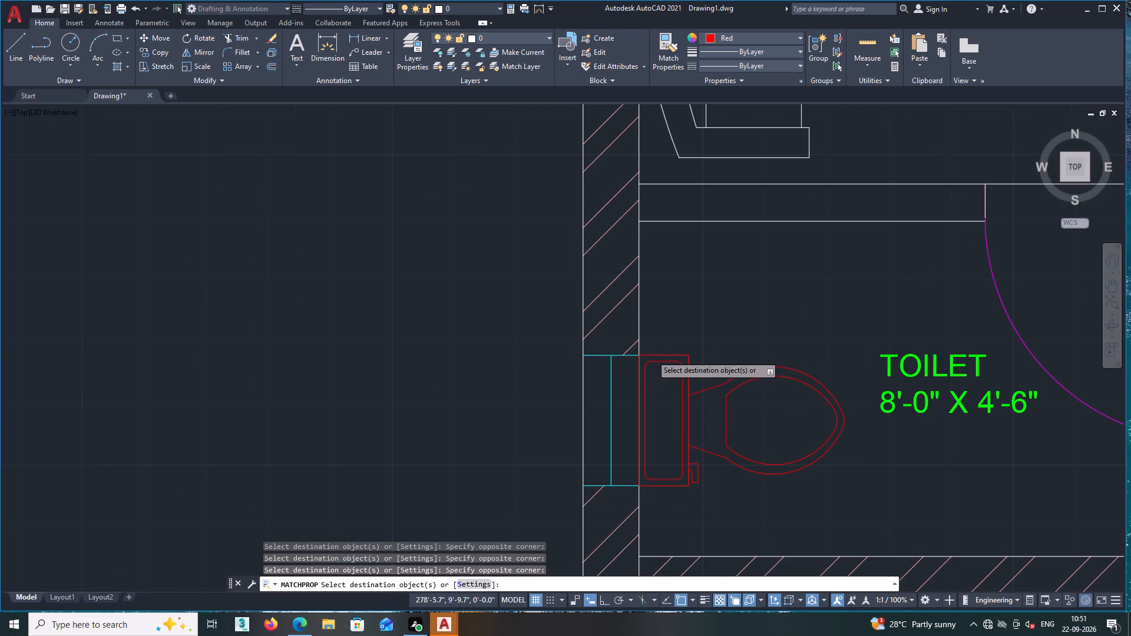
pyautogui.scroll(-1, 653, 355)
pyautogui.moveTo(676, 334); pyautogui.dragTo(541, 475, button='middle')
pyautogui.moveTo(554, 454); pyautogui.dragTo(497, 380, button='middle')
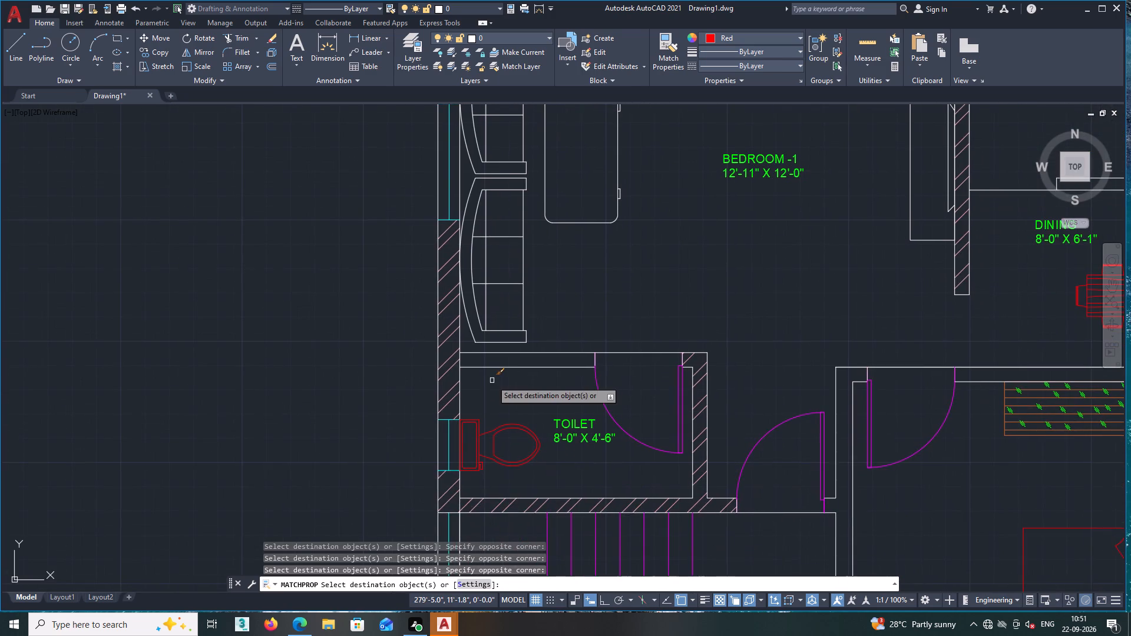
pyautogui.moveTo(476, 375); pyautogui.dragTo(468, 496, button='middle')
pyautogui.moveTo(642, 372); pyautogui.dragTo(649, 496, button='middle')
pyautogui.click(649, 486)
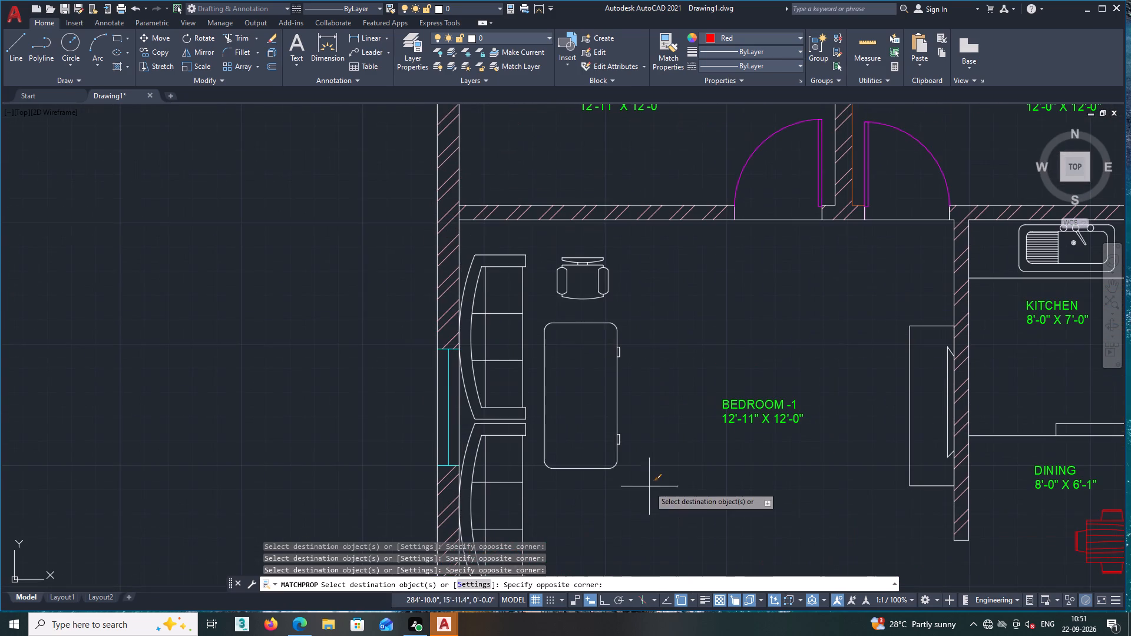
pyautogui.click(469, 260)
pyautogui.moveTo(550, 416); pyautogui.dragTo(553, 403, button='middle')
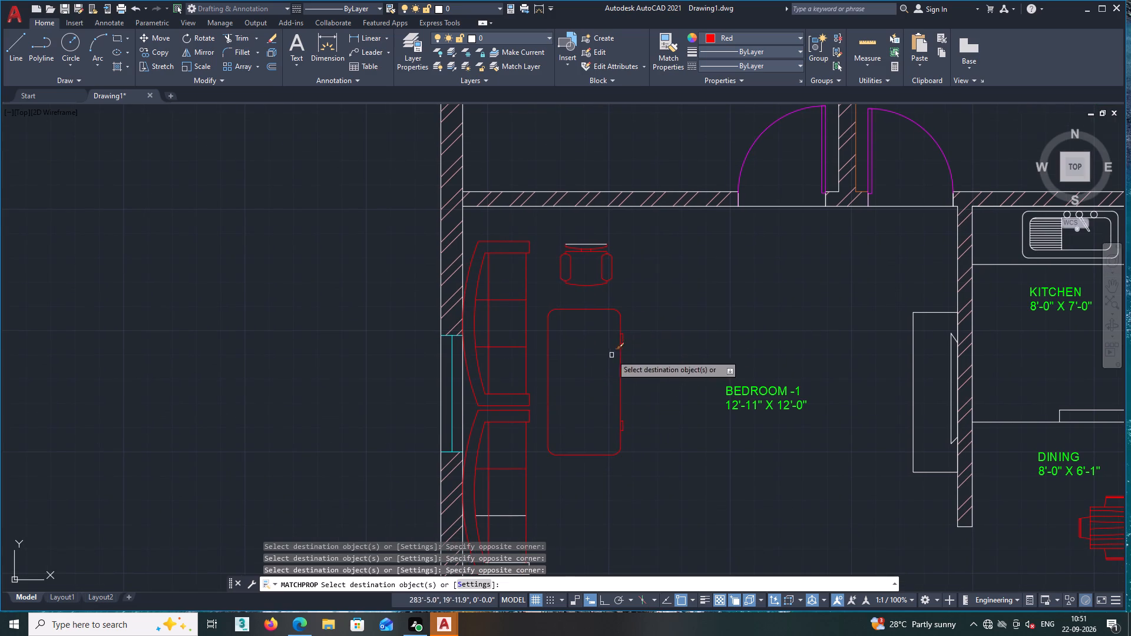
pyautogui.click(660, 294)
pyautogui.click(550, 228)
# Match the red properties onto the lower sofa's remaining white armrest and cushion lines.
pyautogui.scroll(-1, 588, 316)
pyautogui.moveTo(570, 446); pyautogui.dragTo(570, 446, button='middle')
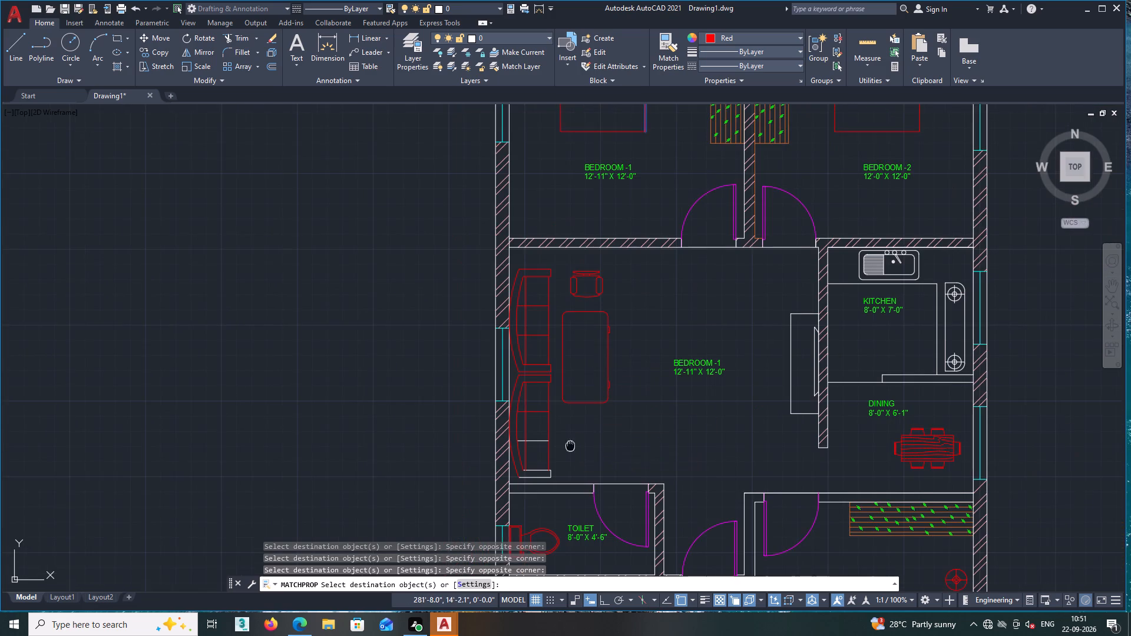
pyautogui.moveTo(570, 446); pyautogui.dragTo(578, 398, button='middle')
pyautogui.scroll(3, 568, 426)
pyautogui.moveTo(567, 434); pyautogui.dragTo(695, 447, button='middle')
pyautogui.click(688, 457)
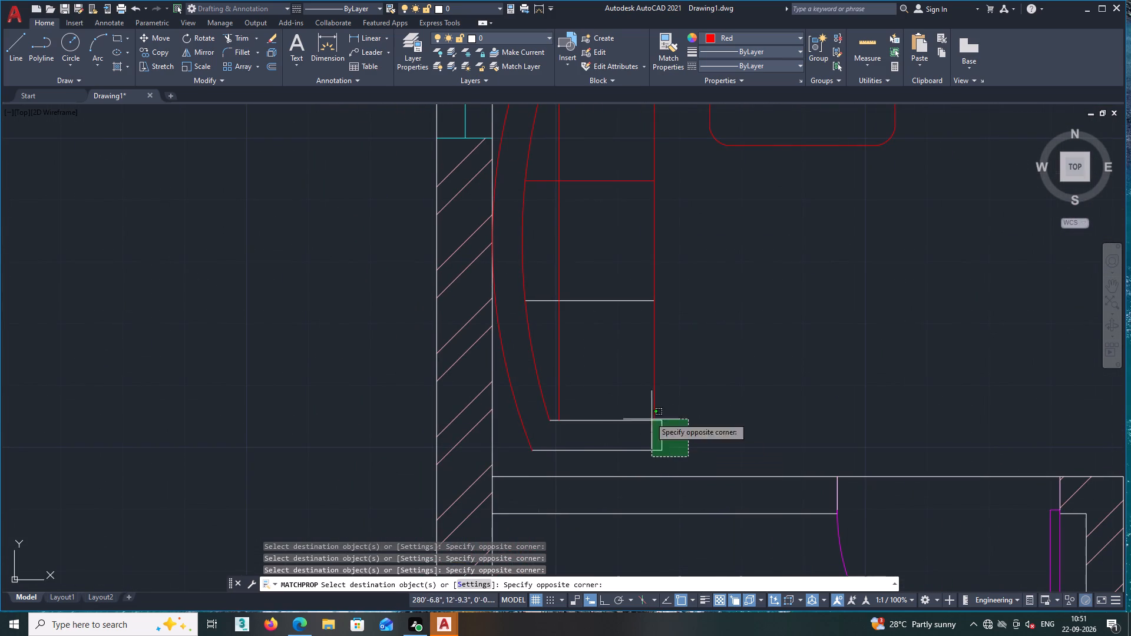
pyautogui.click(515, 274)
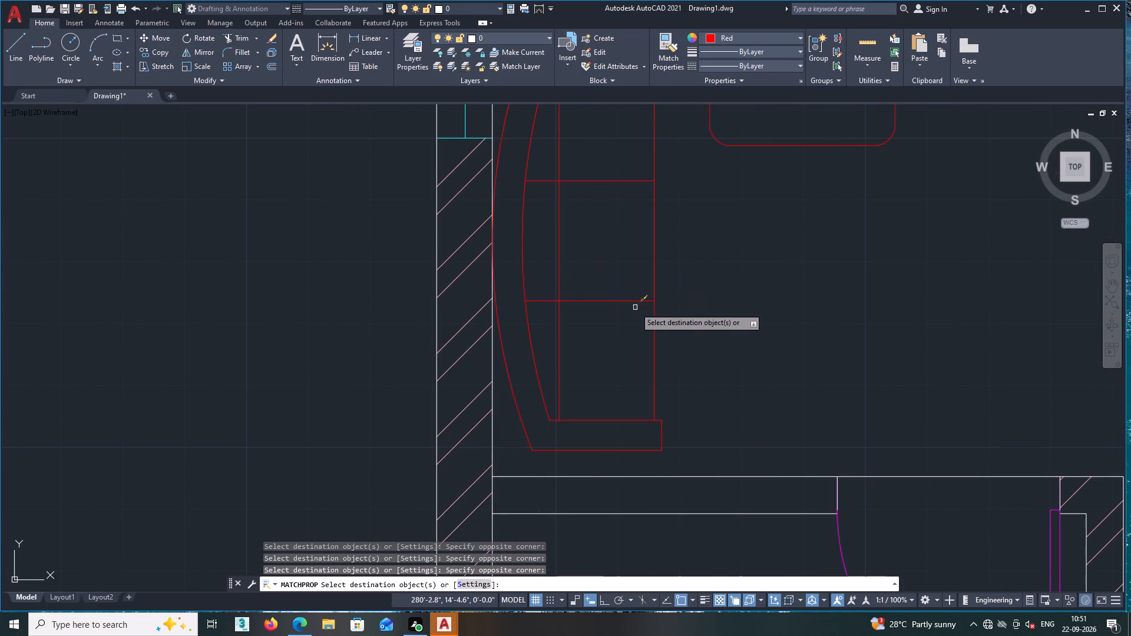
# Match the red properties onto the kitchen sink with its drainboard and taps.
pyautogui.scroll(-2, 640, 311)
pyautogui.moveTo(708, 340); pyautogui.dragTo(628, 383, button='middle')
pyautogui.scroll(-1, 637, 368)
pyautogui.moveTo(693, 347); pyautogui.dragTo(511, 438, button='middle')
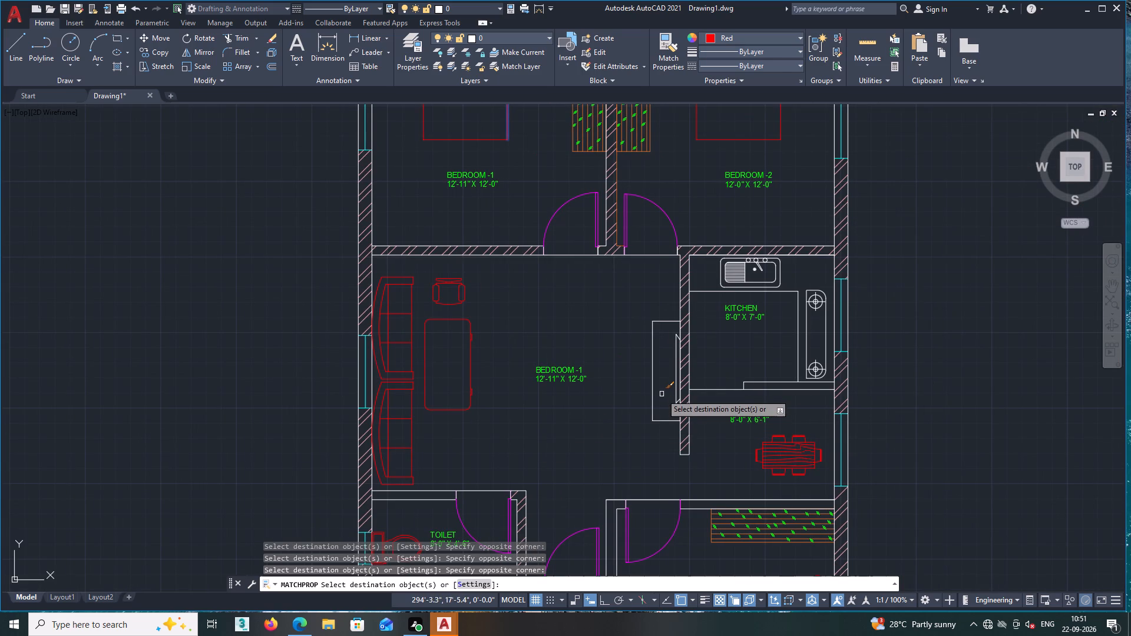
pyautogui.moveTo(559, 347); pyautogui.dragTo(554, 362, button='middle')
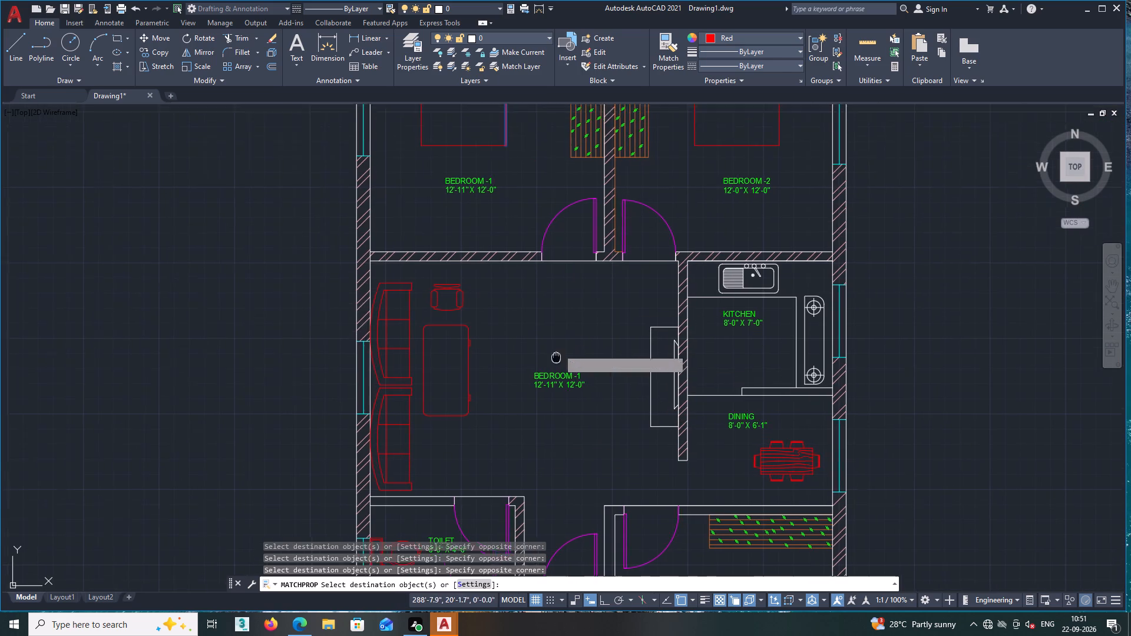
pyautogui.moveTo(554, 362); pyautogui.dragTo(497, 559, button='middle')
pyautogui.scroll(3, 735, 483)
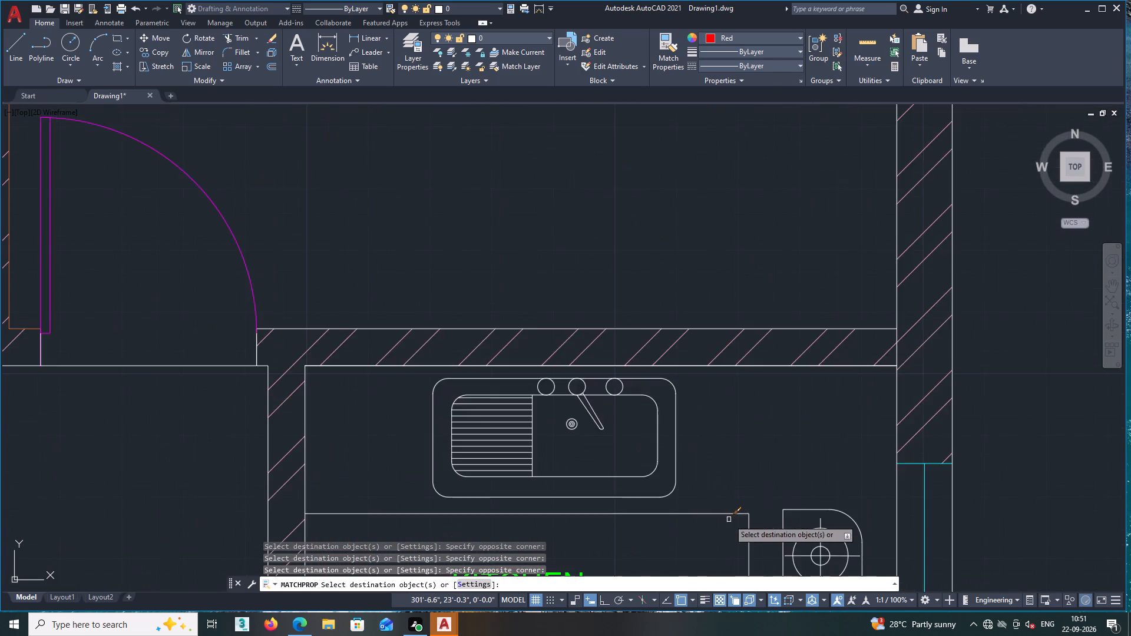
pyautogui.scroll(1, 673, 495)
pyautogui.click(707, 508)
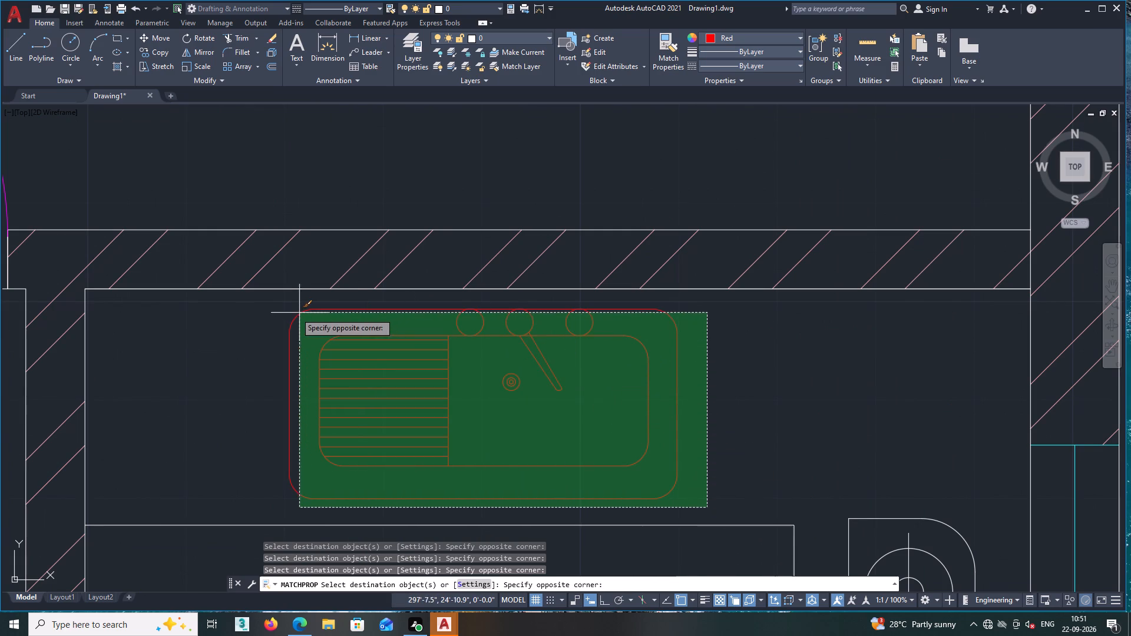
pyautogui.click(257, 305)
# Match the red properties onto the two-burner stove in the KITCHEN, including both burners and the outline.
pyautogui.scroll(-2, 866, 373)
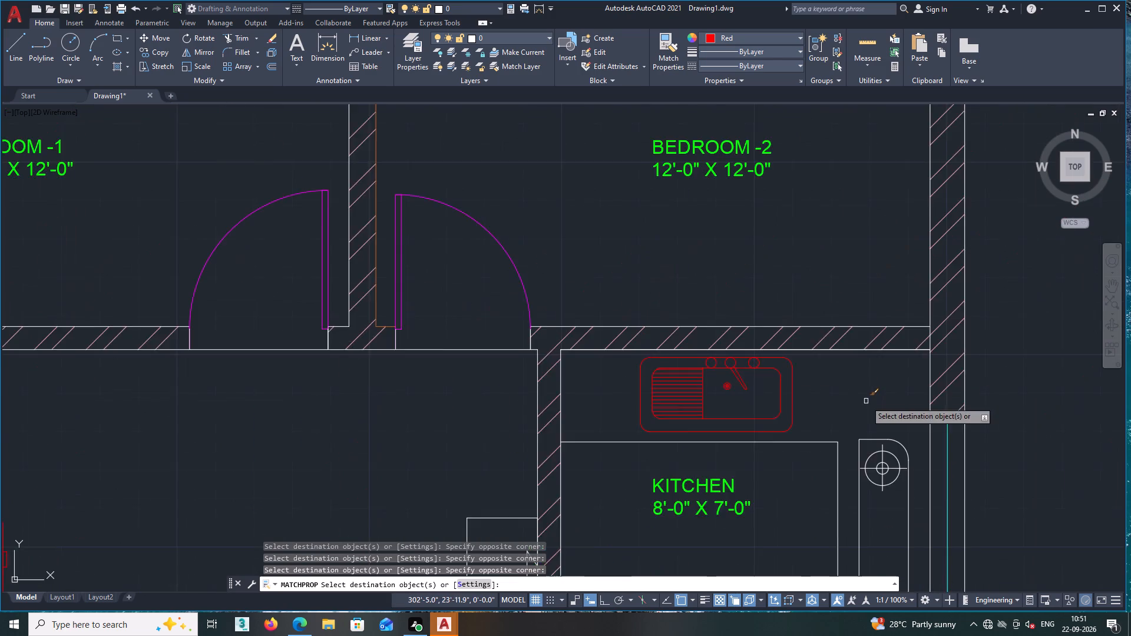
pyautogui.moveTo(866, 401); pyautogui.dragTo(819, 339, button='middle')
pyautogui.moveTo(867, 487); pyautogui.dragTo(849, 369, button='middle')
pyautogui.scroll(2, 839, 496)
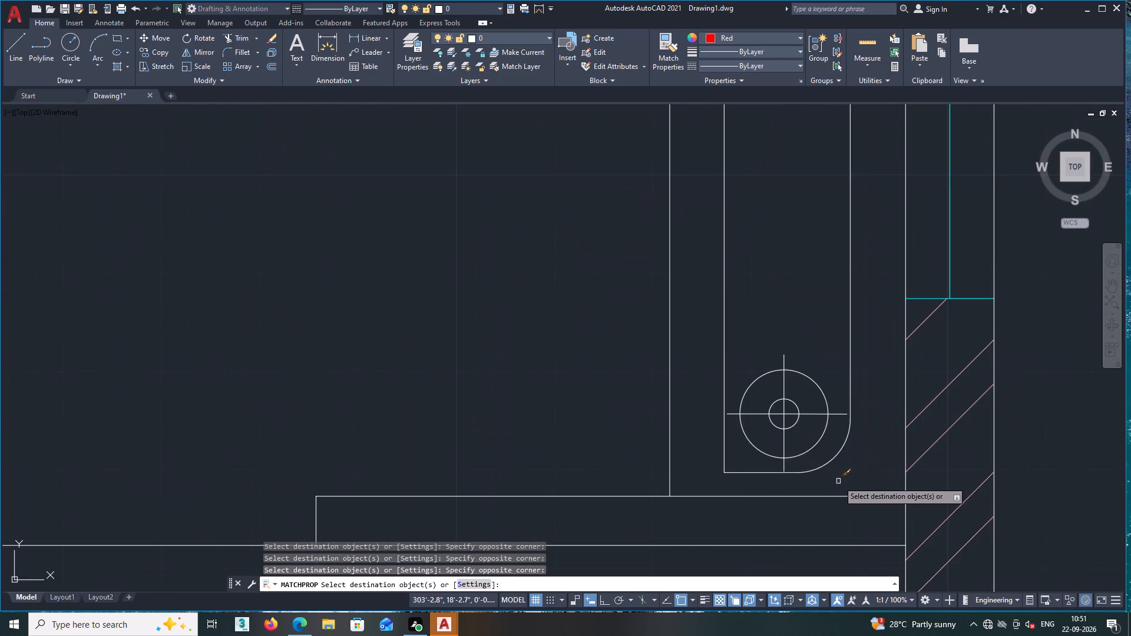
pyautogui.moveTo(838, 479); pyautogui.dragTo(853, 559, button='middle')
pyautogui.click(862, 546)
pyautogui.moveTo(737, 314); pyautogui.dragTo(822, 459, button='middle')
pyautogui.moveTo(808, 263); pyautogui.dragTo(822, 413, button='middle')
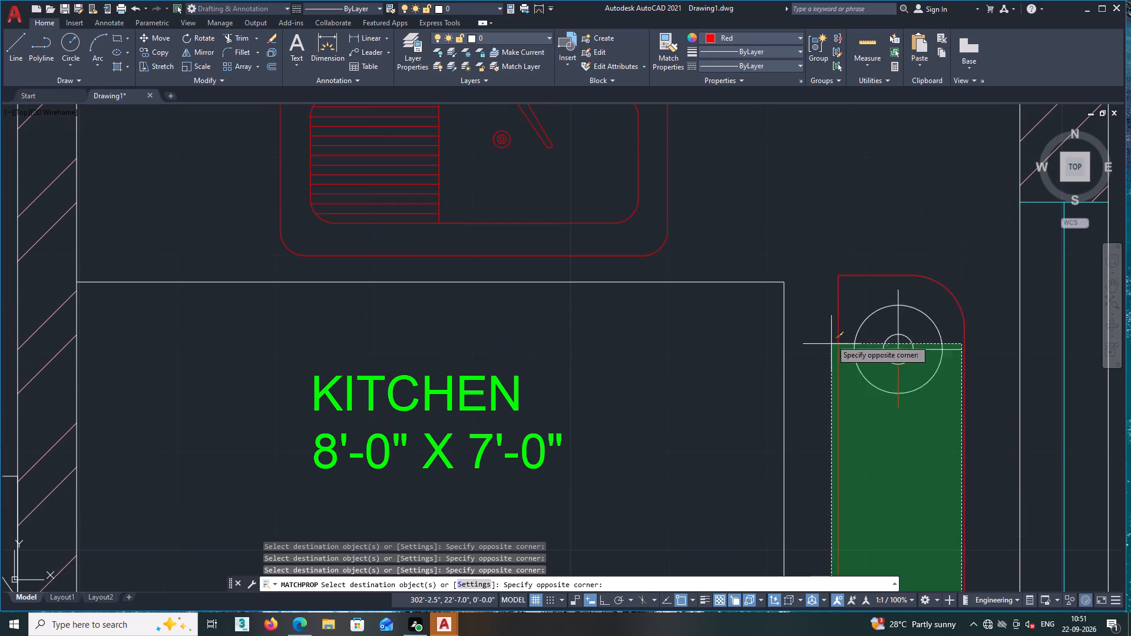
pyautogui.click(826, 263)
# Match the red properties onto the wall cabinet outline on the dividing wall of the central BEDROOM -1 room.
pyautogui.scroll(-2, 827, 298)
pyautogui.moveTo(705, 433); pyautogui.dragTo(821, 280, button='middle')
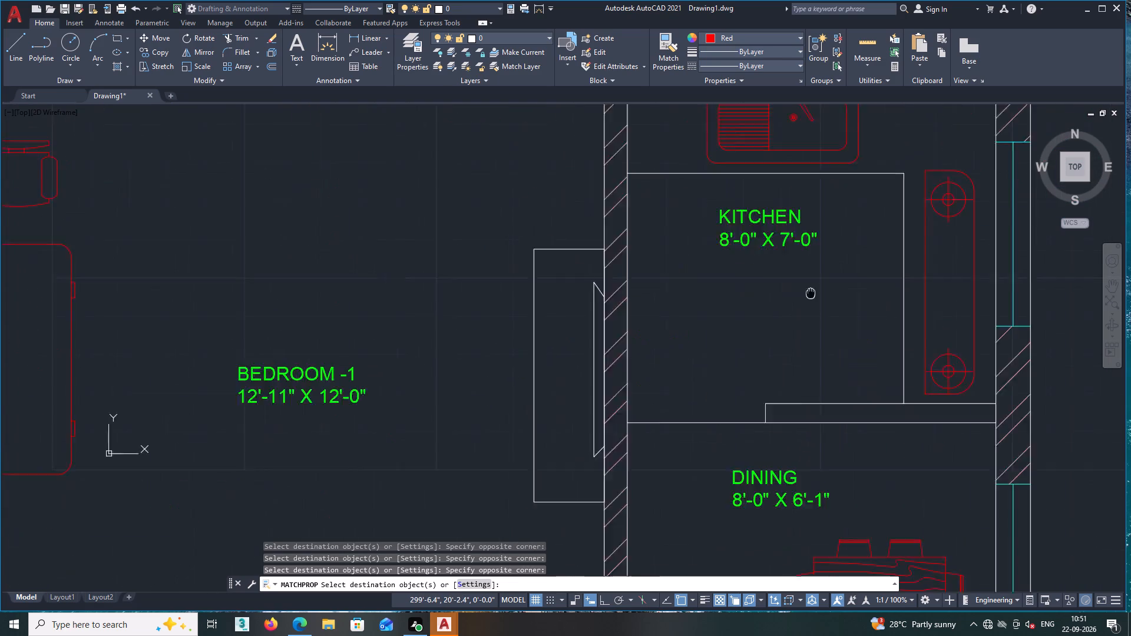
pyautogui.moveTo(821, 280); pyautogui.dragTo(821, 279, button='middle')
pyautogui.moveTo(738, 401); pyautogui.dragTo(882, 338, button='middle')
pyautogui.scroll(1, 753, 426)
pyautogui.moveTo(753, 426); pyautogui.dragTo(812, 493, button='middle')
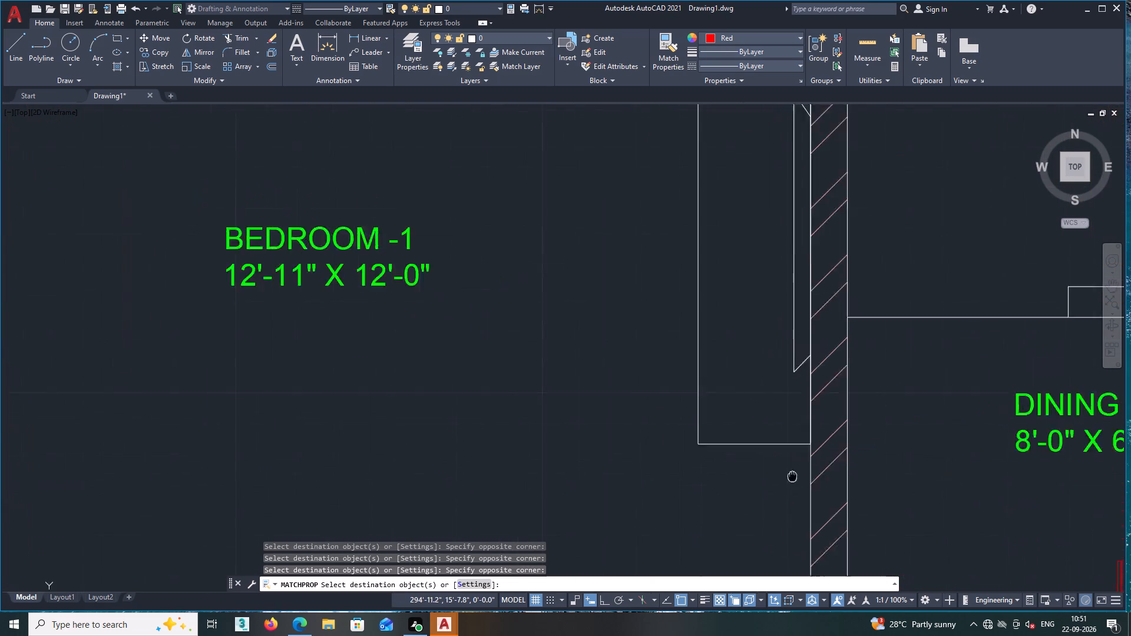
pyautogui.moveTo(812, 493); pyautogui.dragTo(827, 507, button='middle')
pyautogui.scroll(1, 825, 500)
pyautogui.moveTo(844, 491); pyautogui.dragTo(849, 505, button='middle')
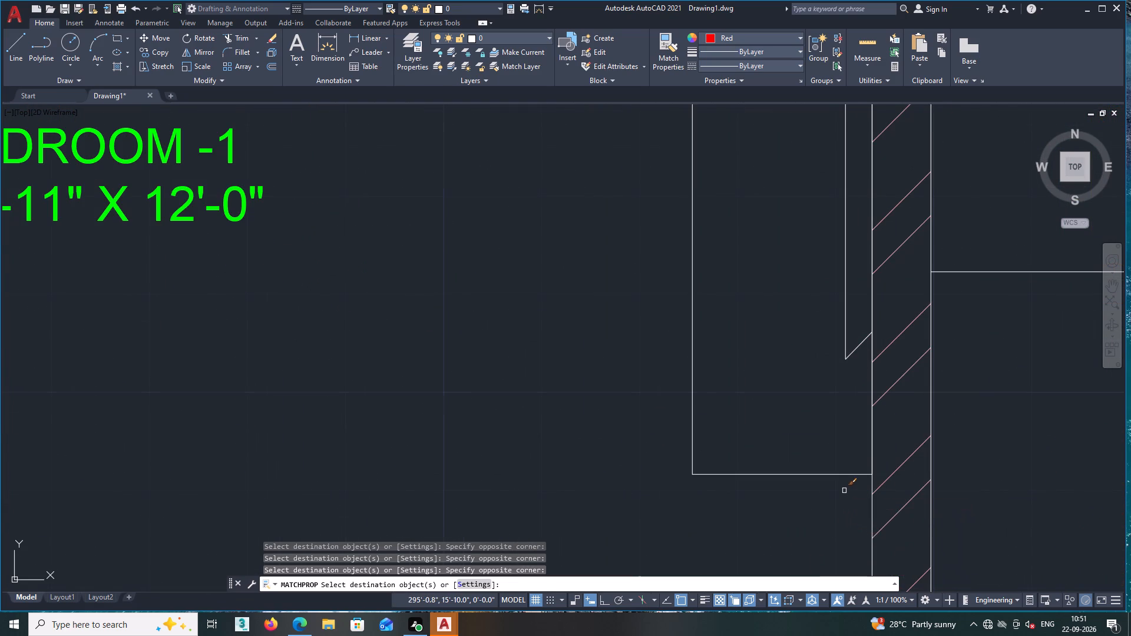
pyautogui.moveTo(849, 505); pyautogui.dragTo(879, 524, button='middle')
pyautogui.click(874, 534)
pyautogui.moveTo(706, 386); pyautogui.dragTo(802, 562, button='middle')
pyautogui.click(805, 482)
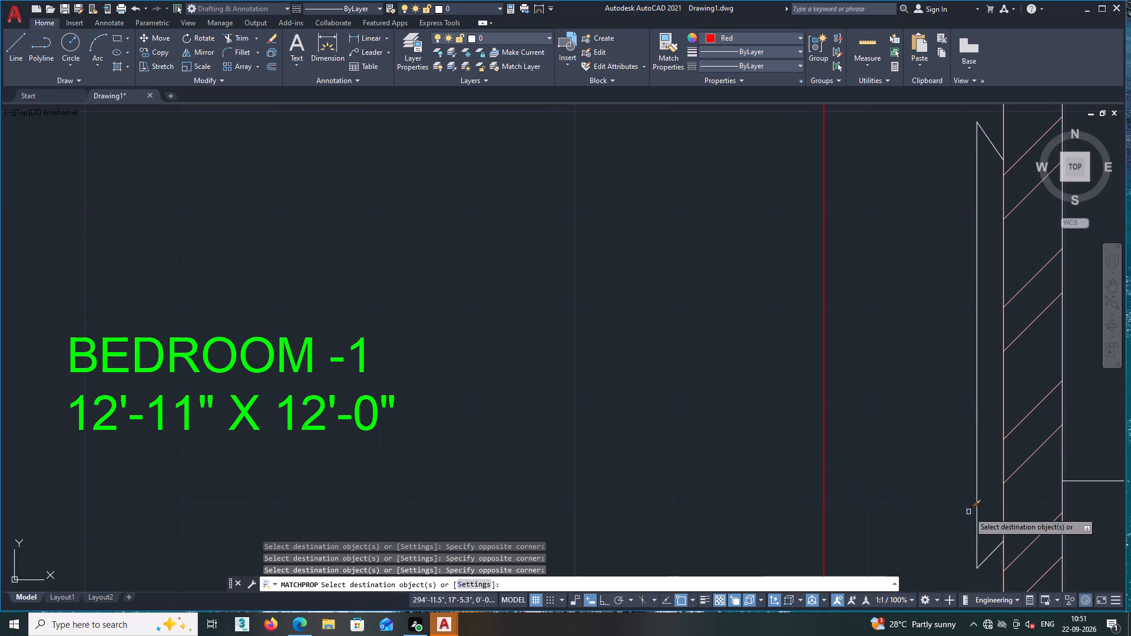
# Match the red properties onto the long line and two slanted ends of the panel inside the wall cabinet, and finish matching.
pyautogui.click(977, 542)
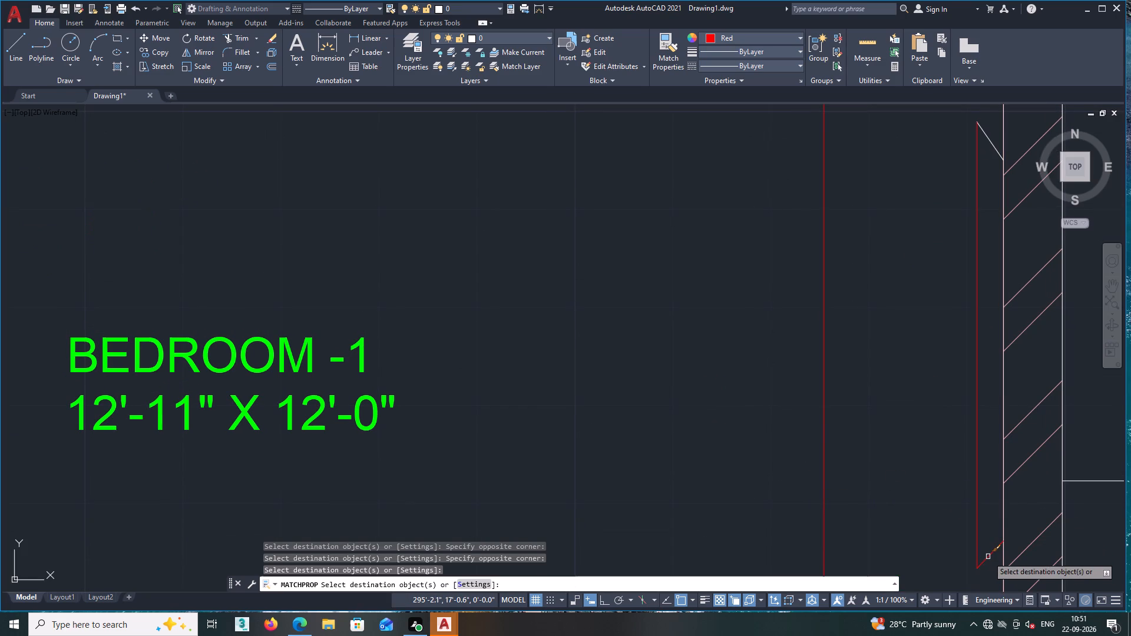
pyautogui.click(988, 558)
pyautogui.scroll(-2, 986, 514)
pyautogui.moveTo(984, 515); pyautogui.dragTo(984, 623, button='middle')
pyautogui.scroll(2, 980, 449)
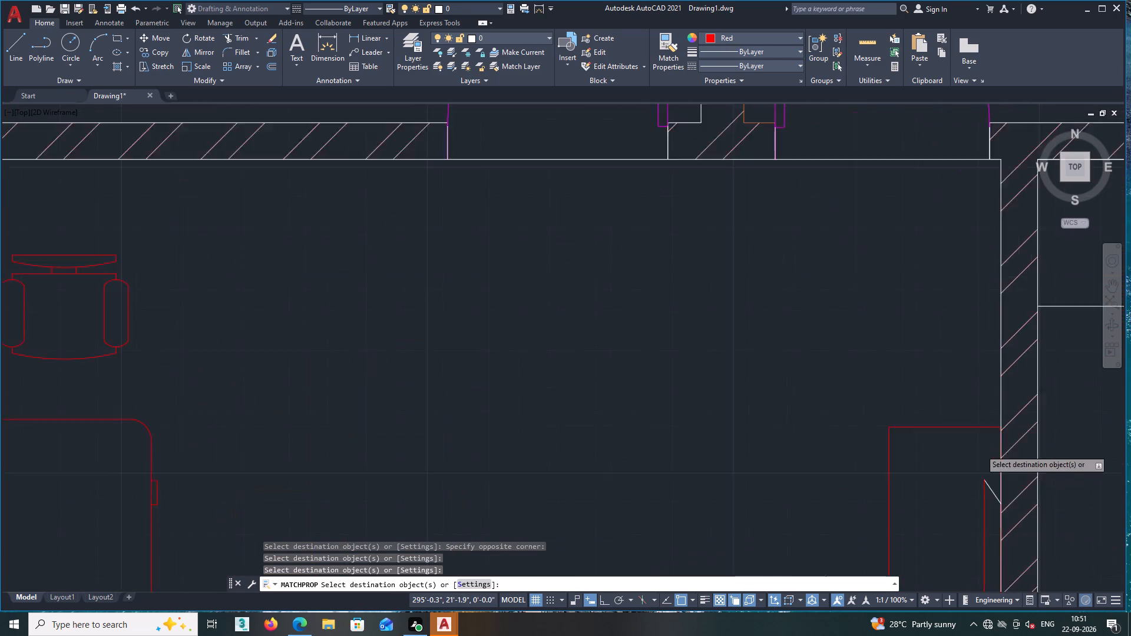
pyautogui.scroll(1, 987, 490)
pyautogui.click(1009, 531)
pyautogui.scroll(-3, 1006, 521)
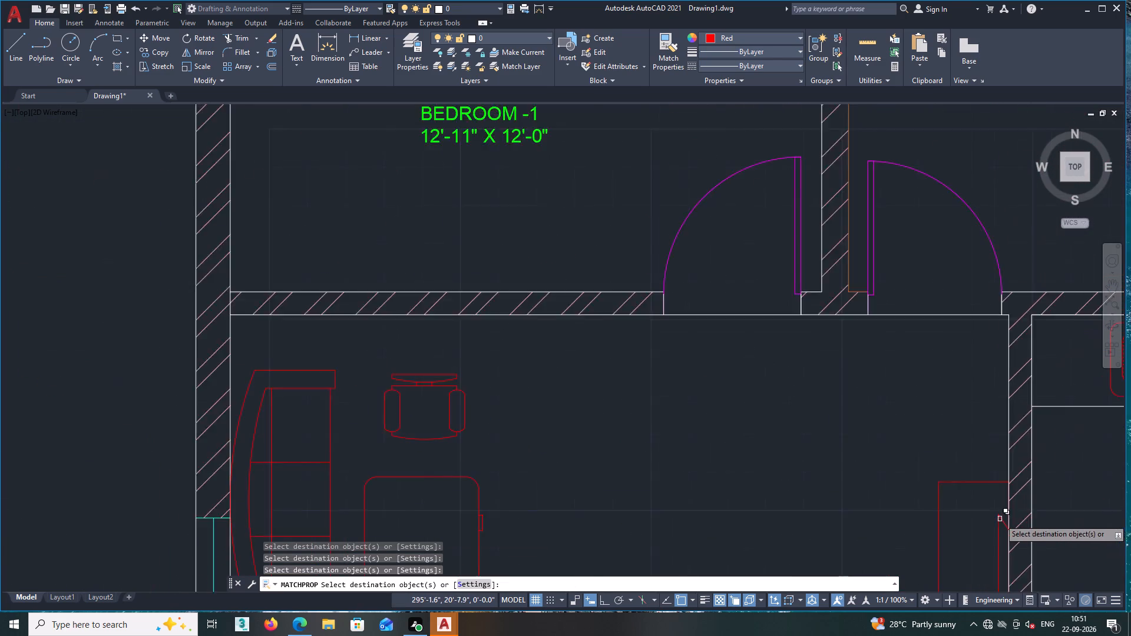
pyautogui.scroll(-2, 993, 516)
pyautogui.moveTo(975, 523); pyautogui.dragTo(937, 415, button='middle')
pyautogui.moveTo(941, 533); pyautogui.dragTo(910, 447, button='middle')
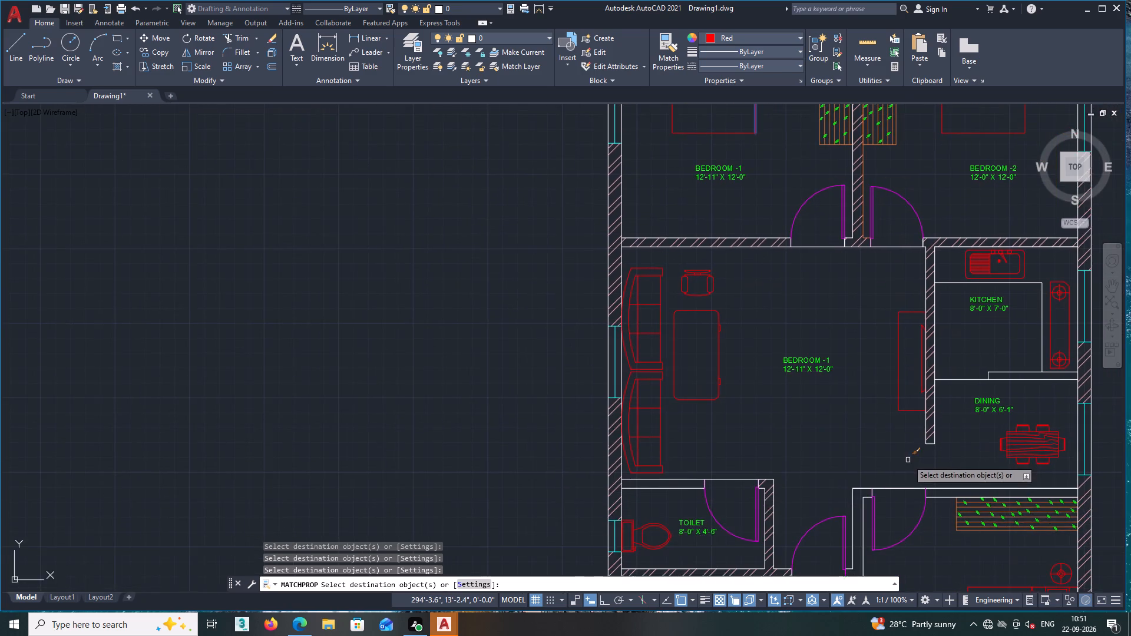
pyautogui.scroll(-1, 908, 460)
pyautogui.moveTo(924, 526); pyautogui.dragTo(901, 446, button='middle')
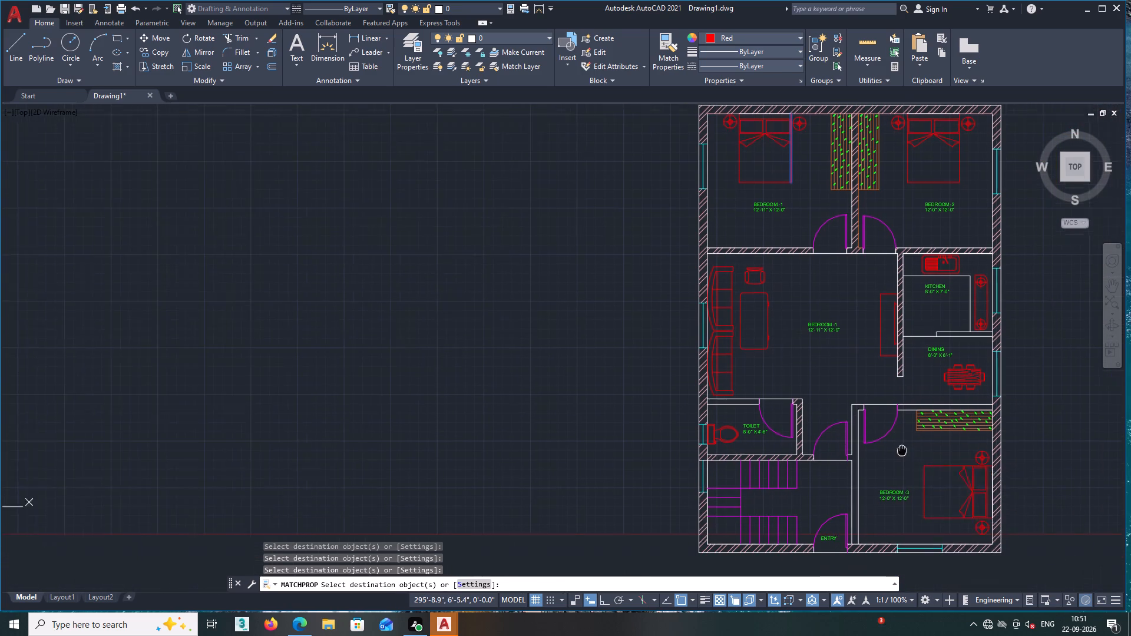
pyautogui.moveTo(901, 446); pyautogui.dragTo(901, 445, button='middle')
pyautogui.moveTo(950, 580); pyautogui.dragTo(947, 523, button='middle')
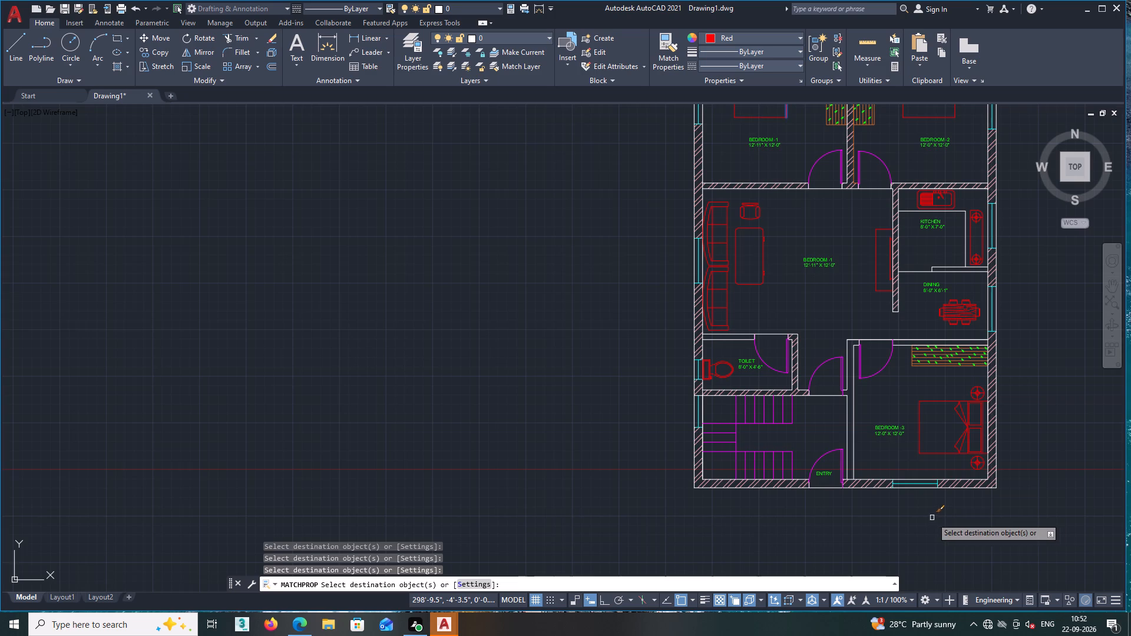
pyautogui.moveTo(932, 518); pyautogui.dragTo(881, 509, button='middle')
pyautogui.press('space')
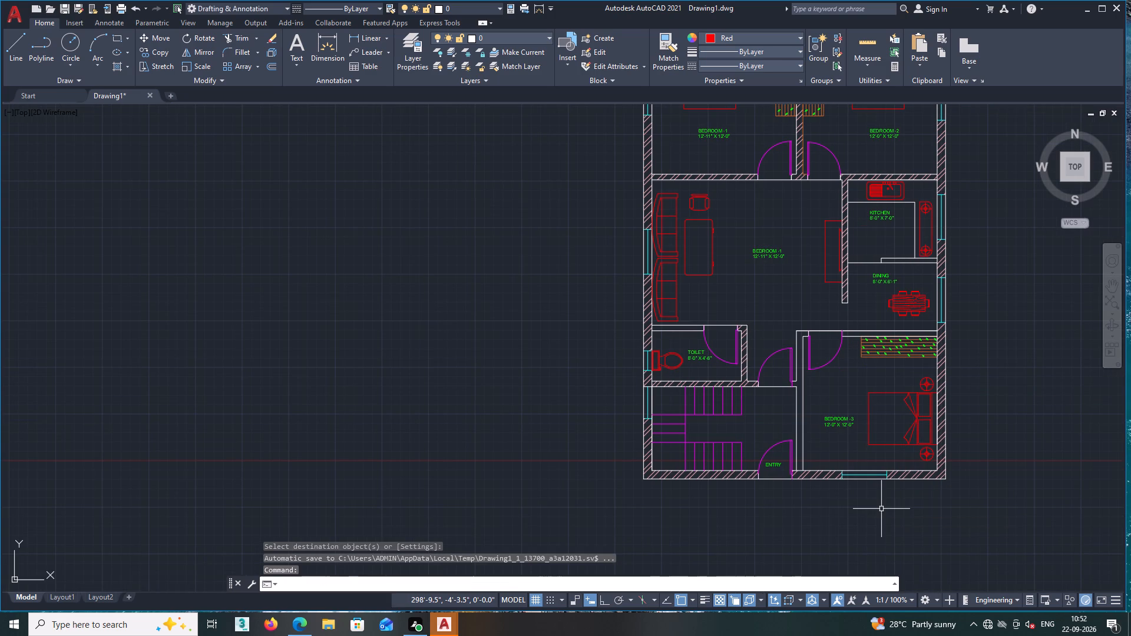
# Examine the bedrooms, central room and kitchen for objects that still lack their assigned colour.
pyautogui.moveTo(881, 486); pyautogui.dragTo(684, 465, button='middle')
pyautogui.scroll(-3, 680, 321)
pyautogui.moveTo(682, 300); pyautogui.dragTo(644, 366, button='middle')
pyautogui.scroll(4, 585, 337)
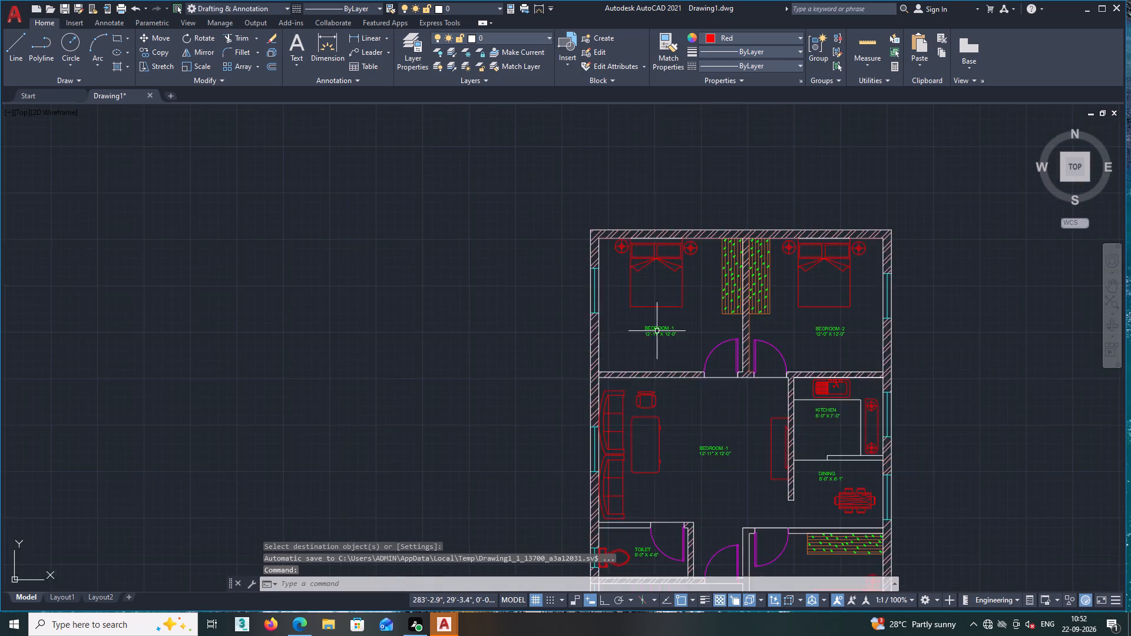
pyautogui.scroll(1, 657, 331)
pyautogui.moveTo(639, 331); pyautogui.dragTo(461, 296, button='middle')
pyautogui.scroll(-1, 474, 369)
pyautogui.moveTo(535, 365); pyautogui.dragTo(449, 324, button='middle')
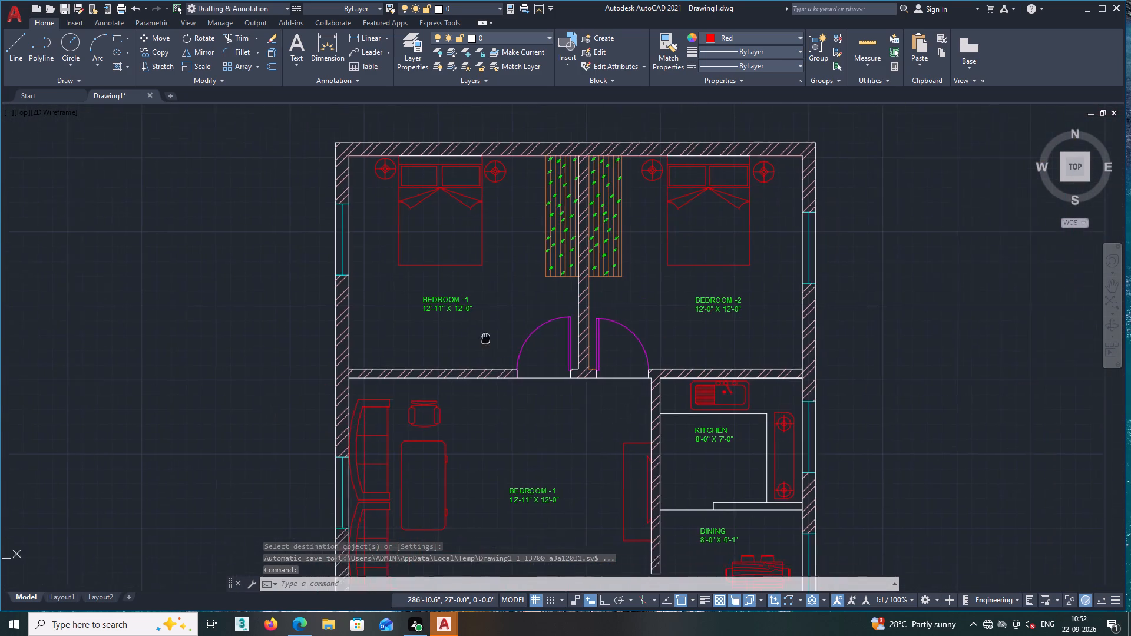
pyautogui.moveTo(449, 324); pyautogui.dragTo(442, 322, button='middle')
pyautogui.scroll(-2, 518, 342)
pyautogui.moveTo(544, 339); pyautogui.dragTo(495, 344, button='middle')
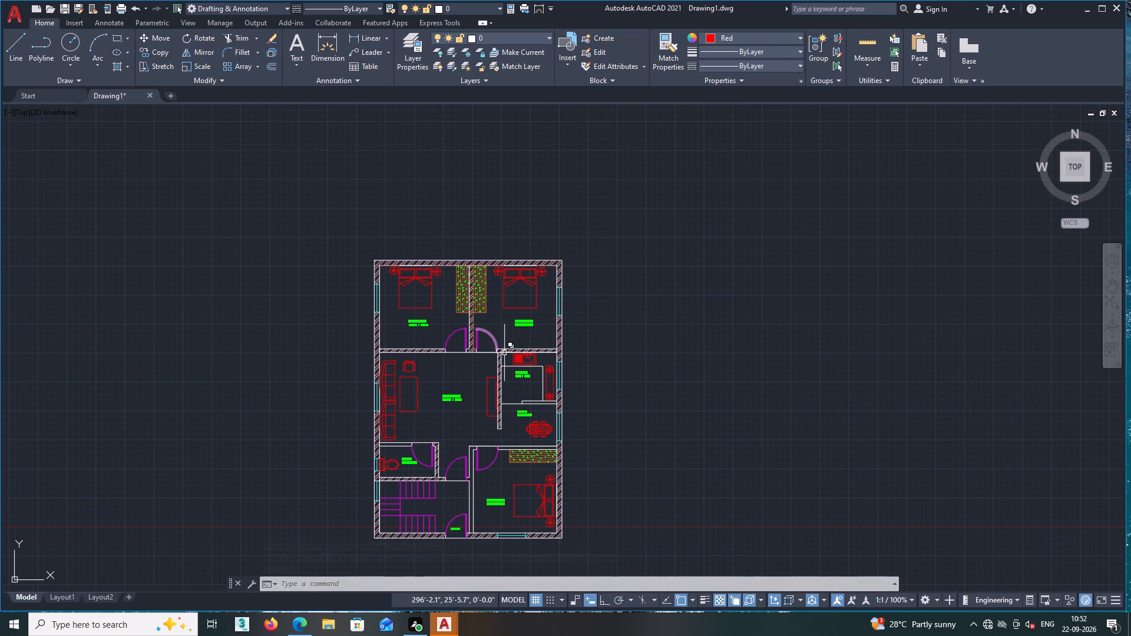
pyautogui.moveTo(498, 375); pyautogui.dragTo(567, 369, button='middle')
pyautogui.scroll(3, 593, 404)
pyautogui.moveTo(621, 326); pyautogui.dragTo(591, 381, button='middle')
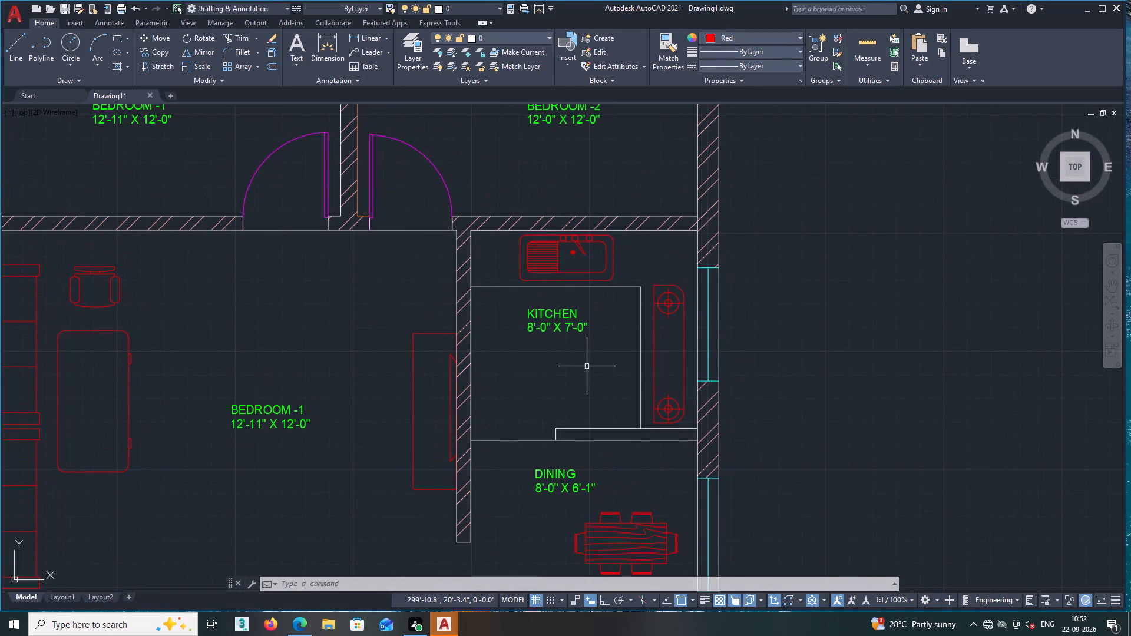
# Match the red properties of the bedside lamp circle onto the BEDROOM -2 bed's polyline edge along the outer wall, and finish matching.
pyautogui.moveTo(597, 176); pyautogui.dragTo(588, 403, button='middle')
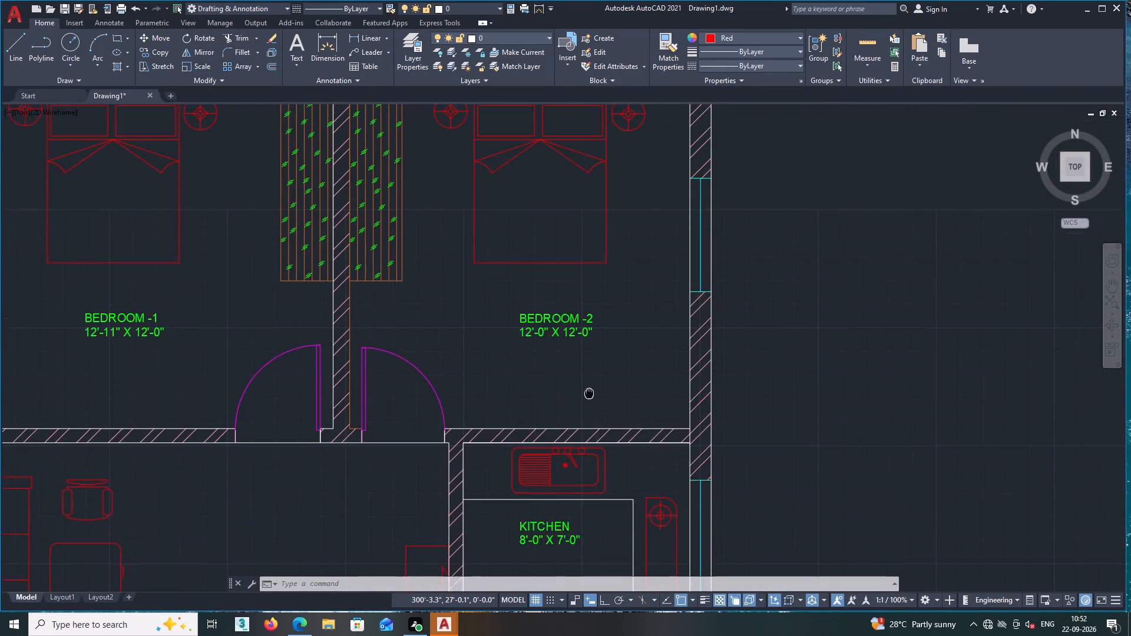
pyautogui.moveTo(588, 403); pyautogui.dragTo(591, 546, button='middle')
pyautogui.scroll(2, 569, 251)
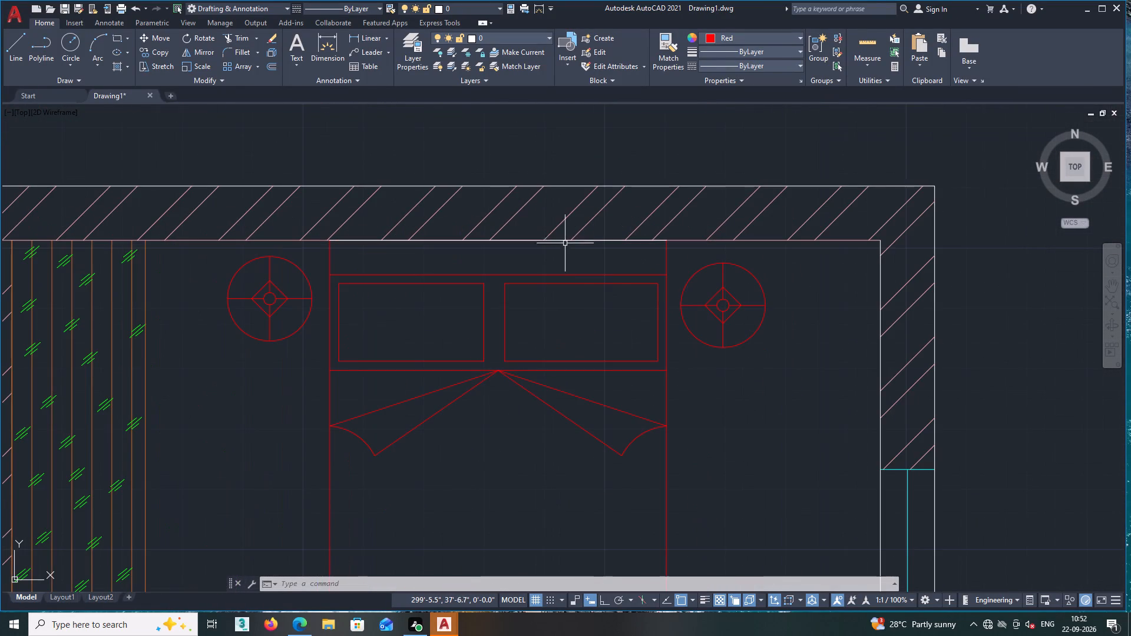
pyautogui.scroll(1, 562, 238)
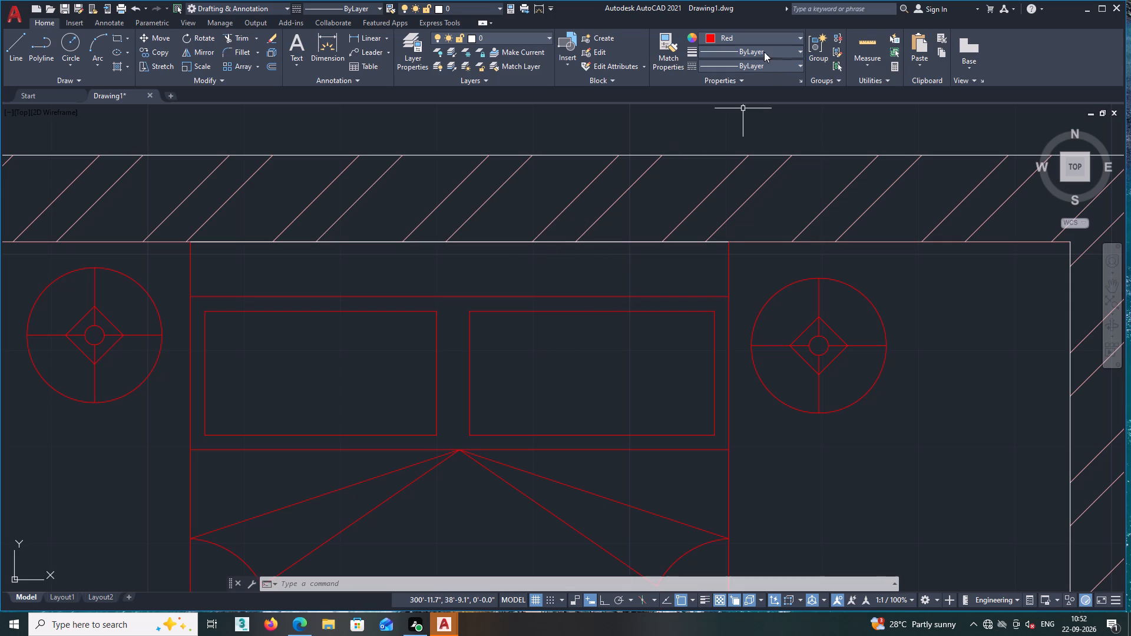
pyautogui.click(669, 42)
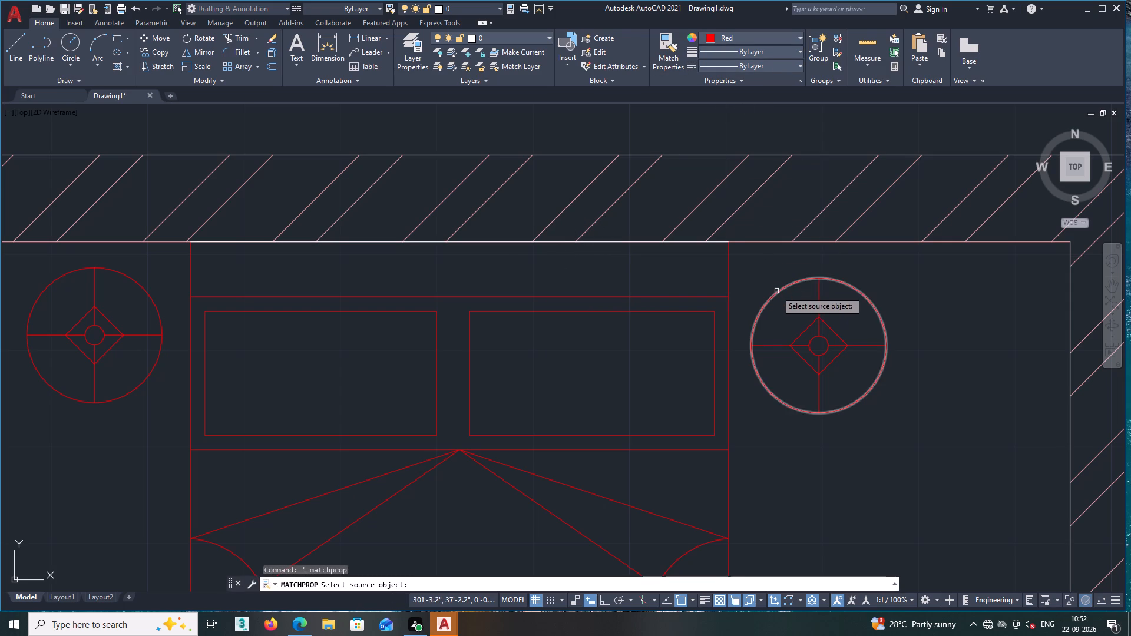
pyautogui.click(776, 291)
pyautogui.click(696, 243)
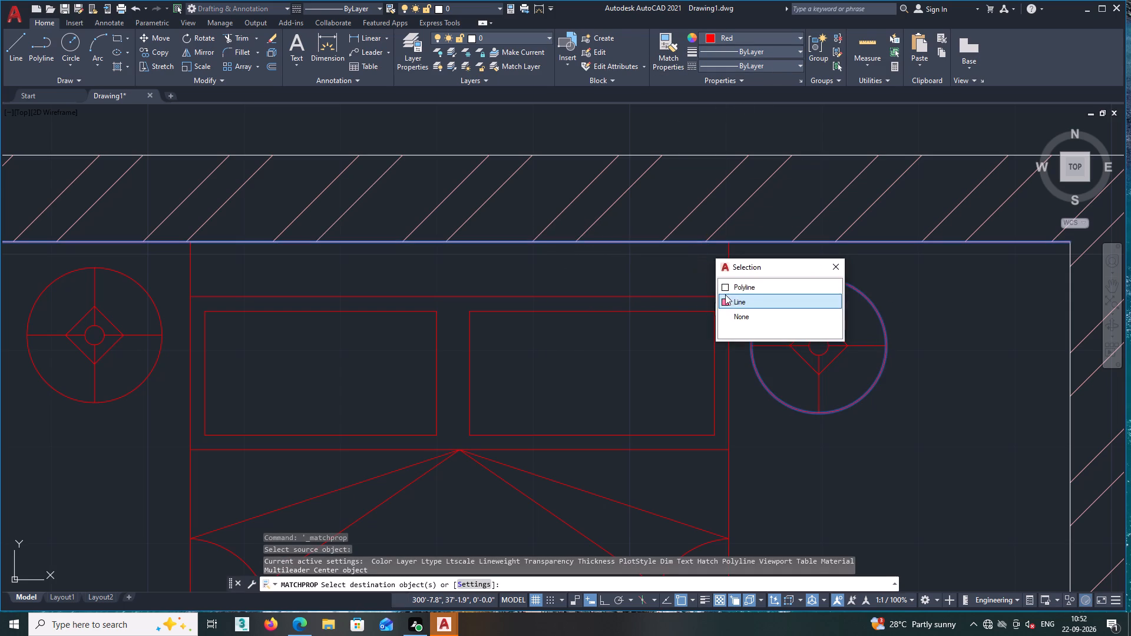
pyautogui.click(725, 287)
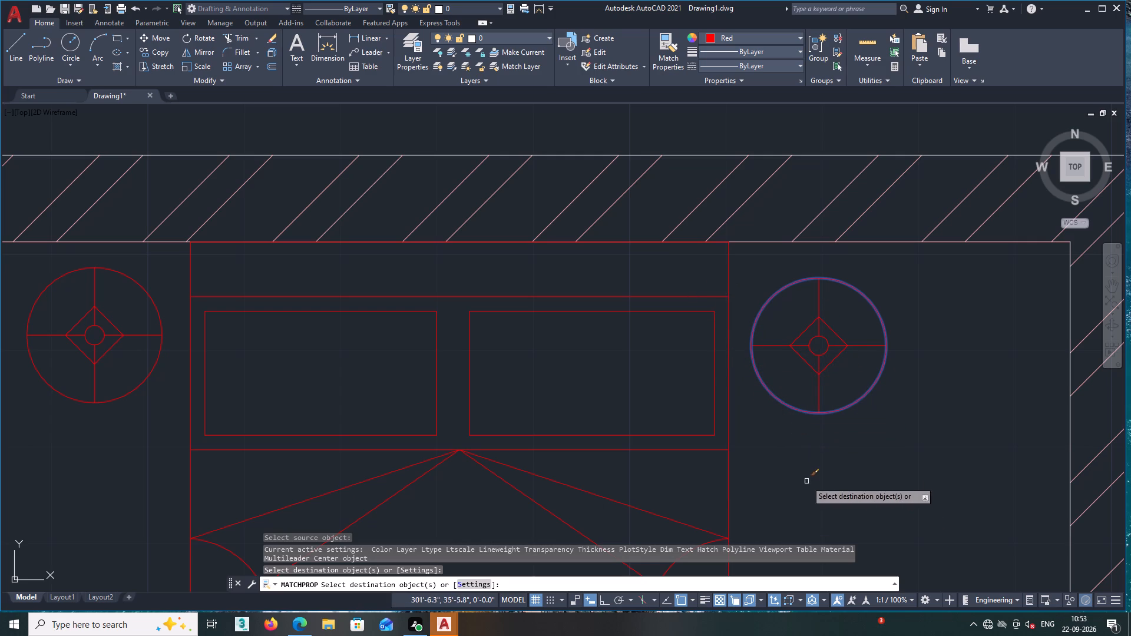
pyautogui.moveTo(807, 470); pyautogui.dragTo(888, 425, button='middle')
pyautogui.scroll(-1, 888, 427)
pyautogui.press('space')
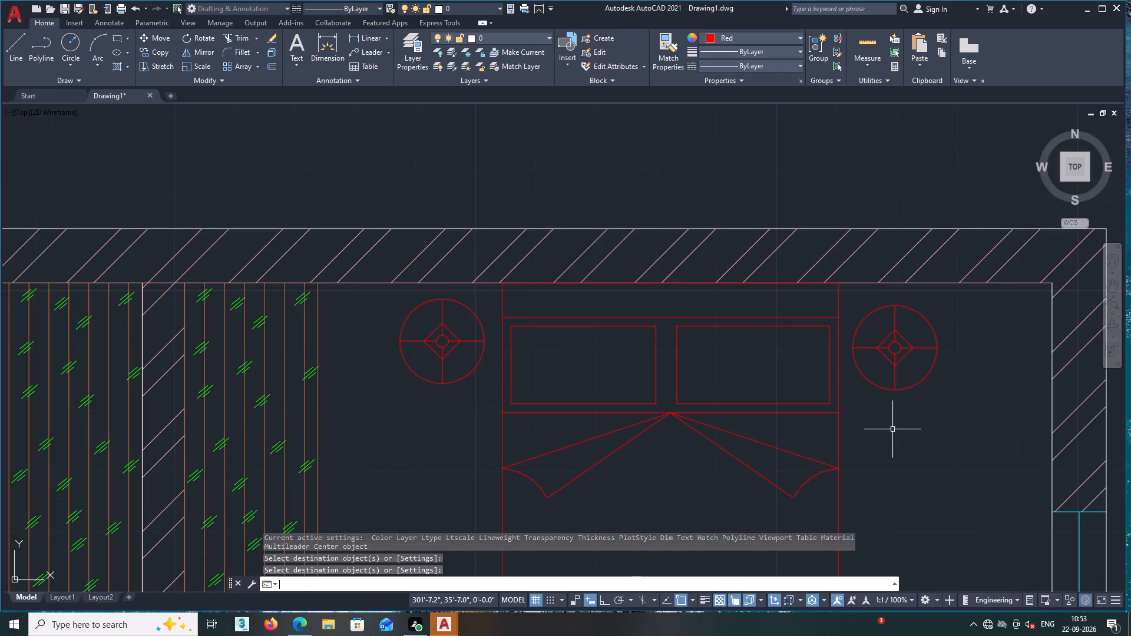
# Review the whole floor plan once more for any objects still left uncoloured.
pyautogui.scroll(-2, 888, 430)
pyautogui.moveTo(885, 435); pyautogui.dragTo(872, 299, button='middle')
pyautogui.moveTo(855, 436); pyautogui.dragTo(877, 356, button='middle')
pyautogui.scroll(-2, 871, 388)
pyautogui.scroll(2, 764, 453)
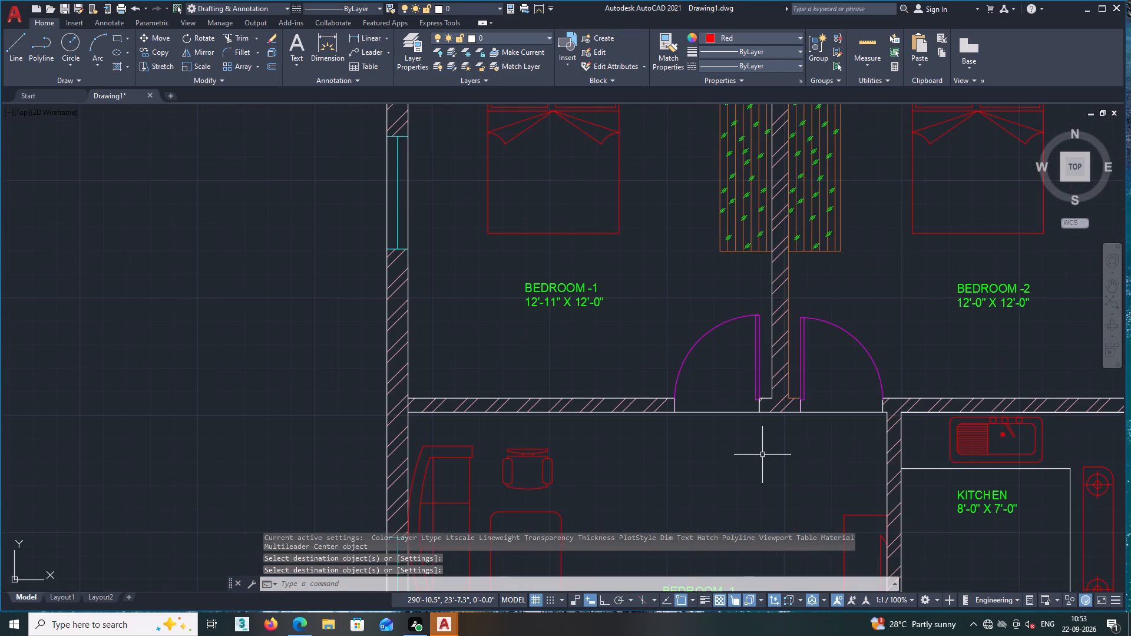
pyautogui.middleClick(762, 455)
pyautogui.scroll(-2, 750, 468)
pyautogui.moveTo(745, 478); pyautogui.dragTo(739, 398, button='middle')
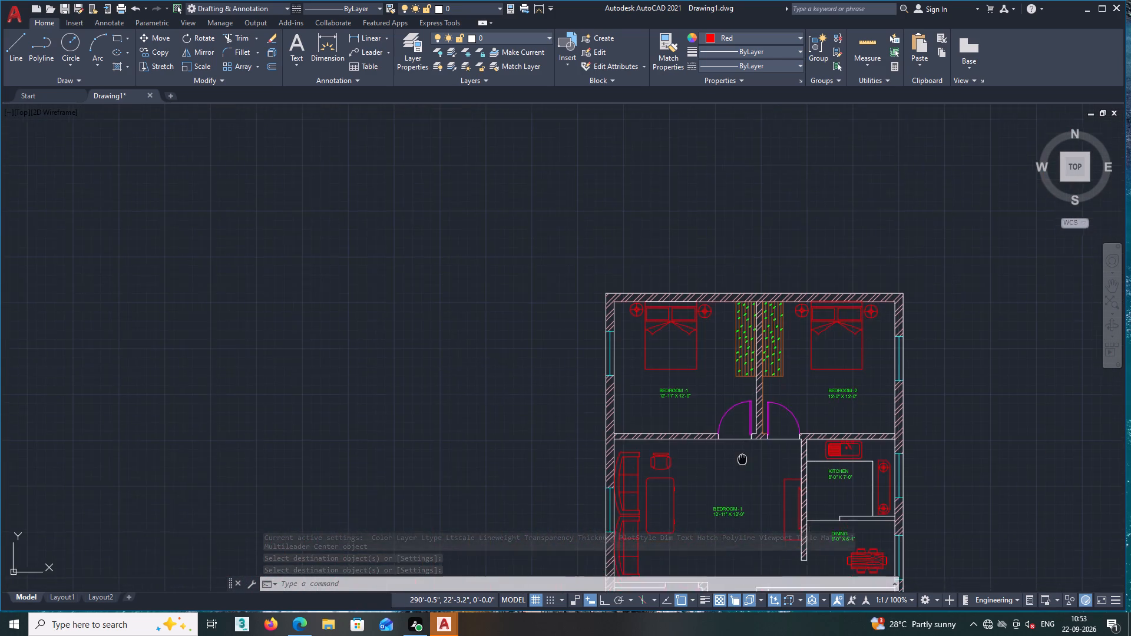
pyautogui.moveTo(739, 398); pyautogui.dragTo(739, 388, button='middle')
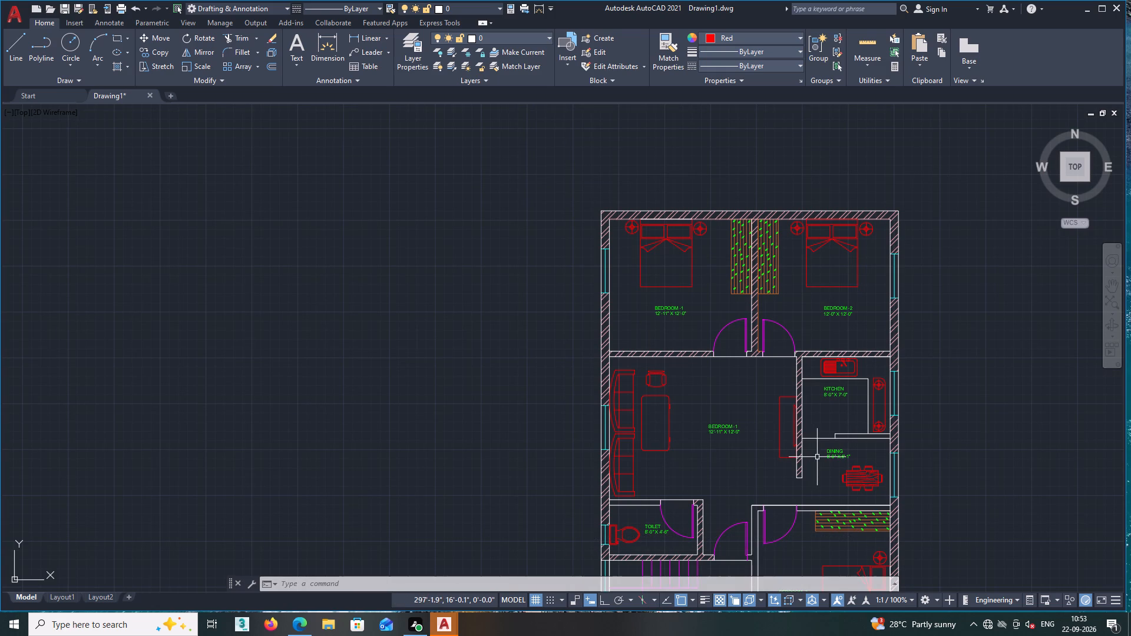
pyautogui.moveTo(822, 484); pyautogui.dragTo(840, 466, button='middle')
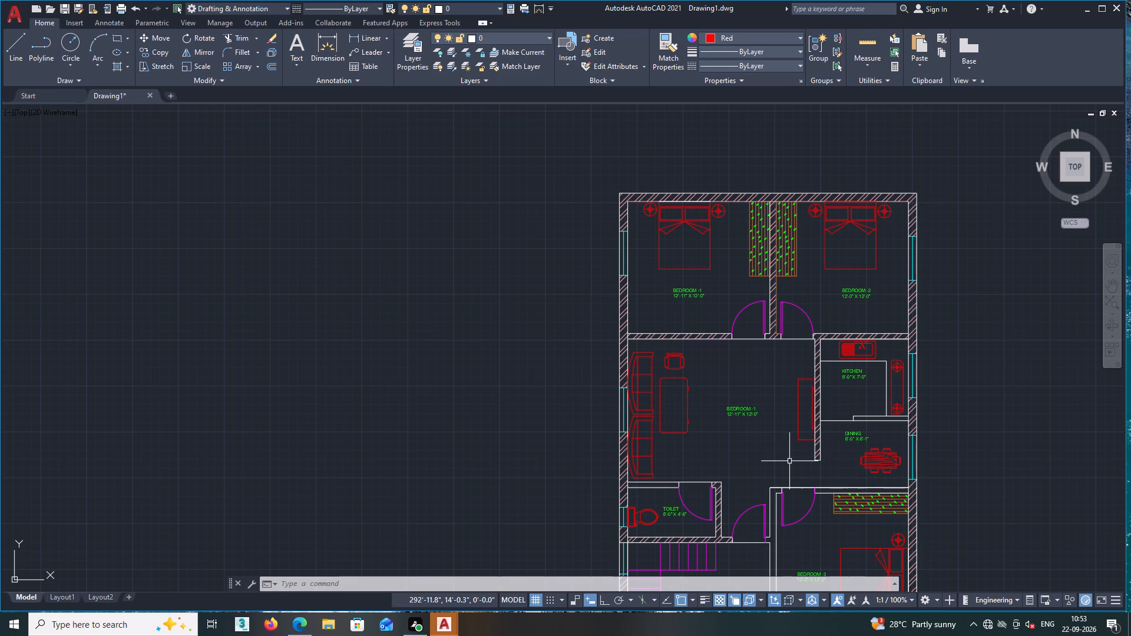
pyautogui.moveTo(762, 447); pyautogui.dragTo(765, 449, button='middle')
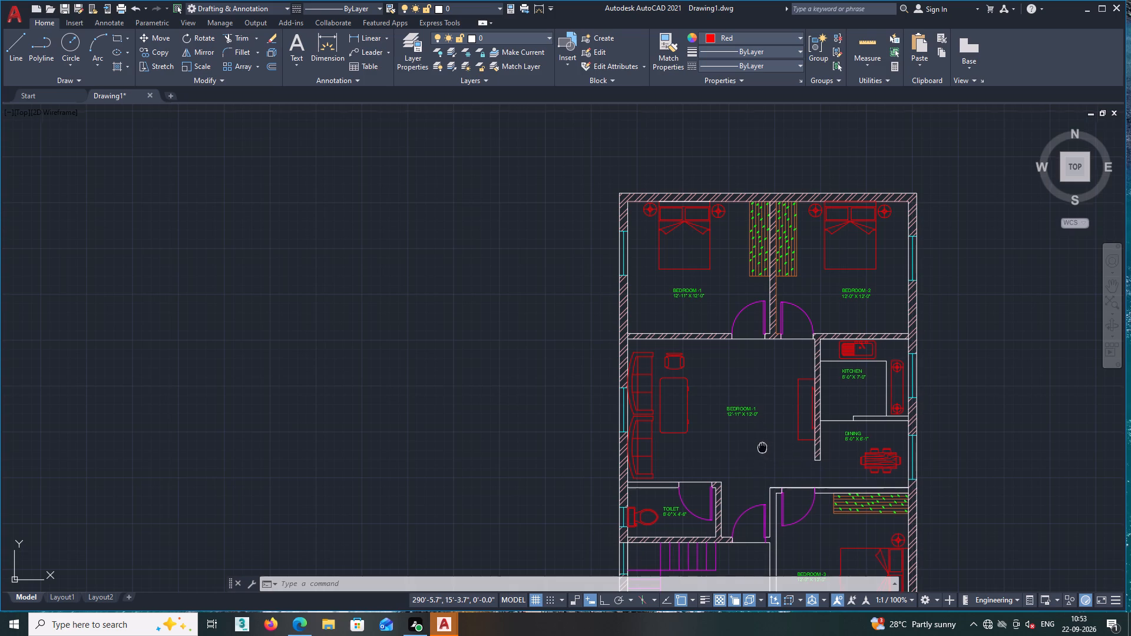
pyautogui.moveTo(765, 449); pyautogui.dragTo(842, 472, button='middle')
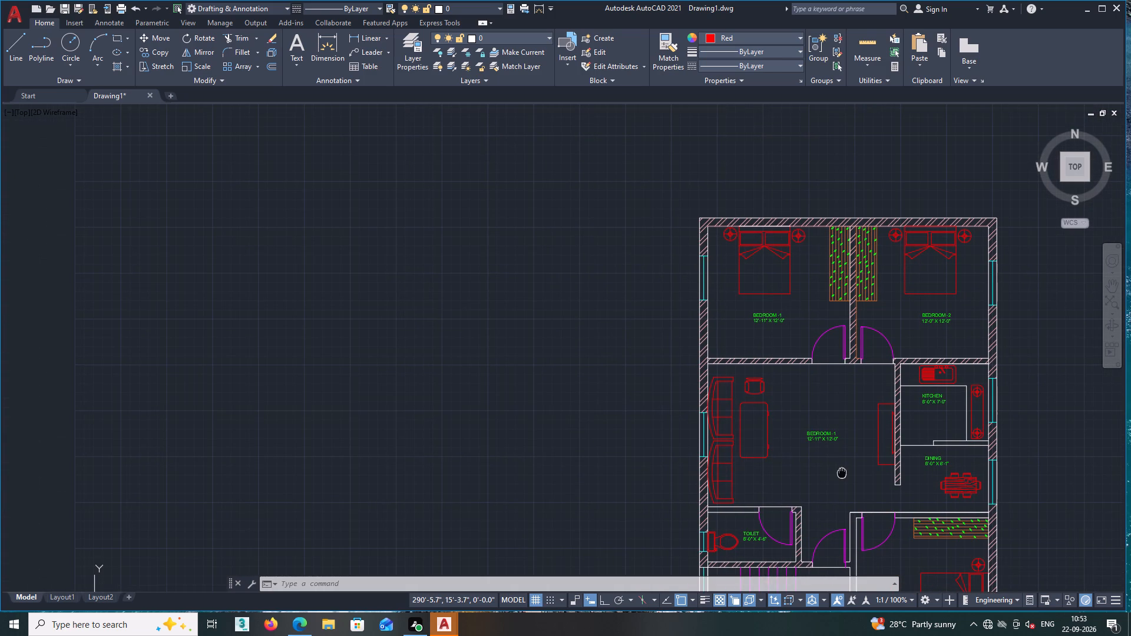
pyautogui.moveTo(842, 472); pyautogui.dragTo(853, 481, button='middle')
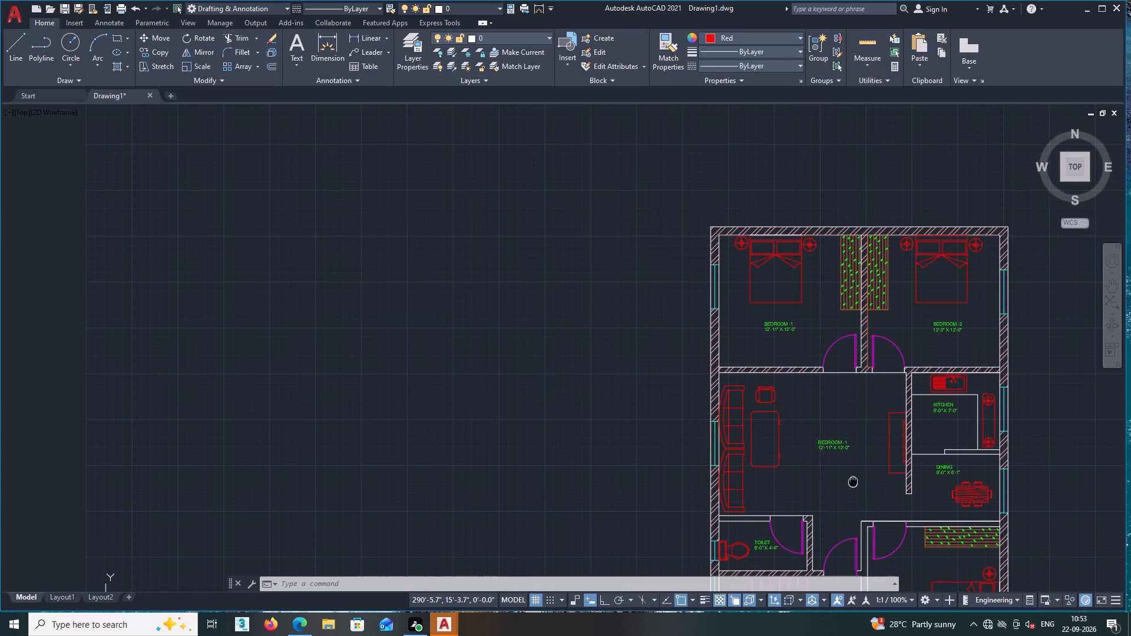
pyautogui.moveTo(853, 481); pyautogui.dragTo(806, 489, button='middle')
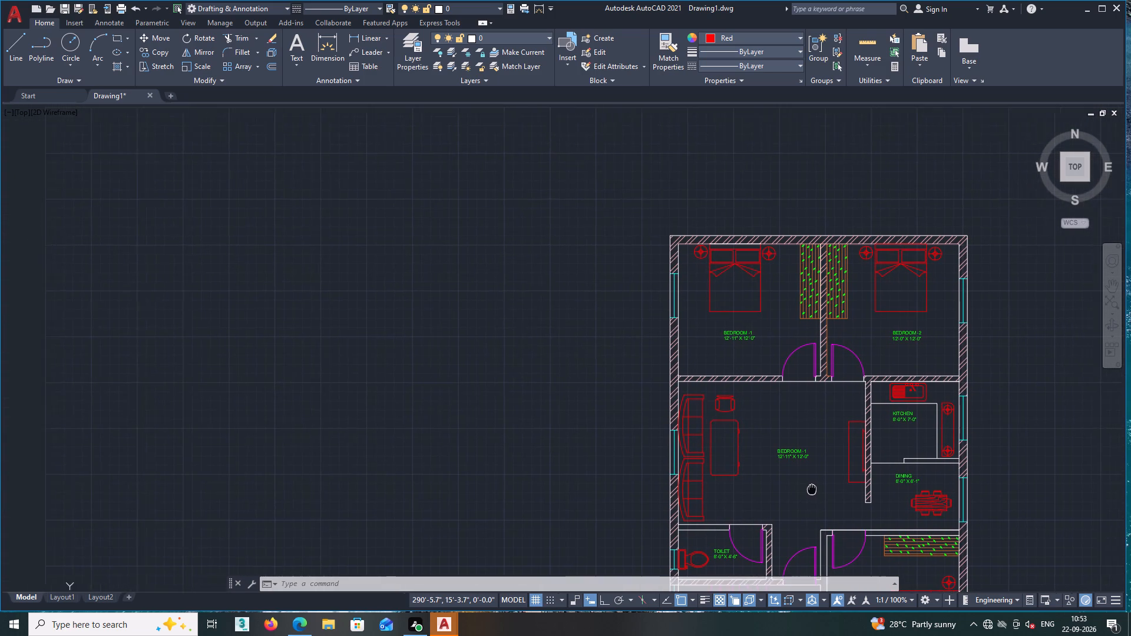
pyautogui.moveTo(806, 489); pyautogui.dragTo(775, 489, button='middle')
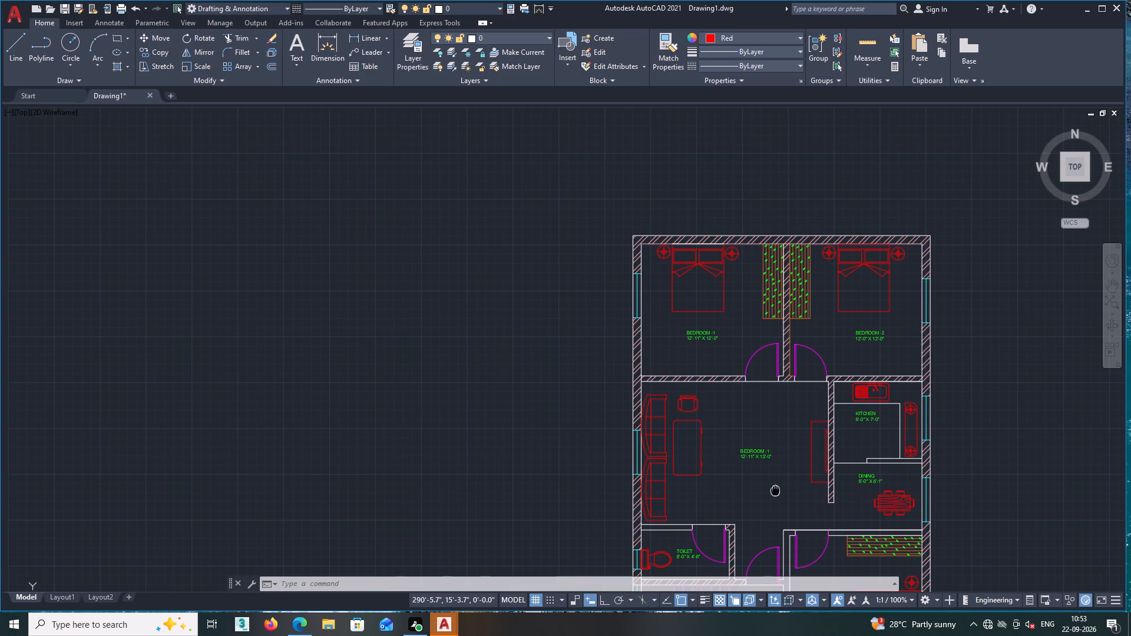
pyautogui.moveTo(775, 489); pyautogui.dragTo(482, 499, button='middle')
pyautogui.moveTo(722, 425); pyautogui.dragTo(697, 423, button='middle')
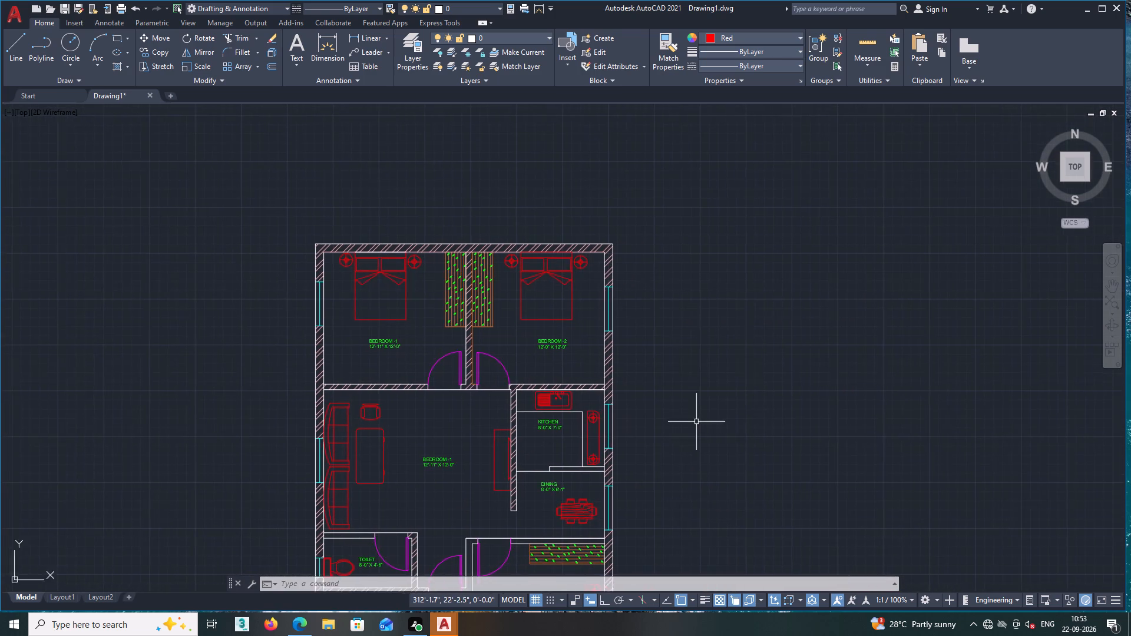
pyautogui.scroll(-2, 696, 422)
pyautogui.moveTo(686, 433); pyautogui.dragTo(721, 348, button='middle')
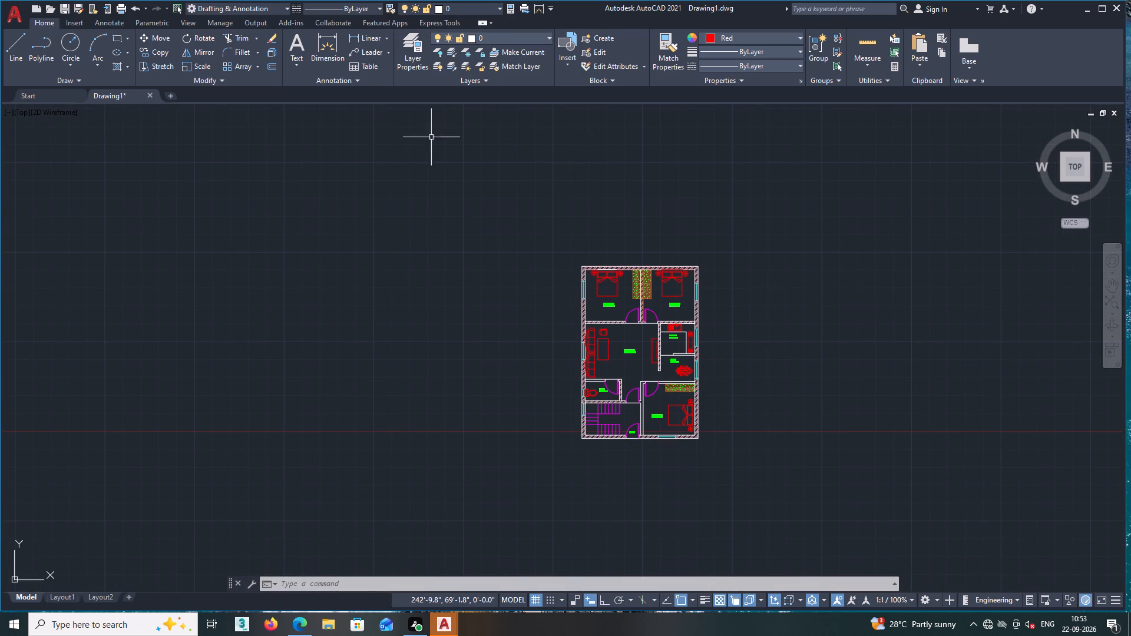
# Start multiline text with a box about 8 ft wide just below the outer wall at the ENTRY door.
pyautogui.press('t')
pyautogui.press('Return')
pyautogui.moveTo(670, 426); pyautogui.dragTo(641, 365, button='middle')
pyautogui.scroll(2, 682, 449)
pyautogui.moveTo(530, 356); pyautogui.dragTo(672, 413, button='middle')
pyautogui.scroll(1, 640, 388)
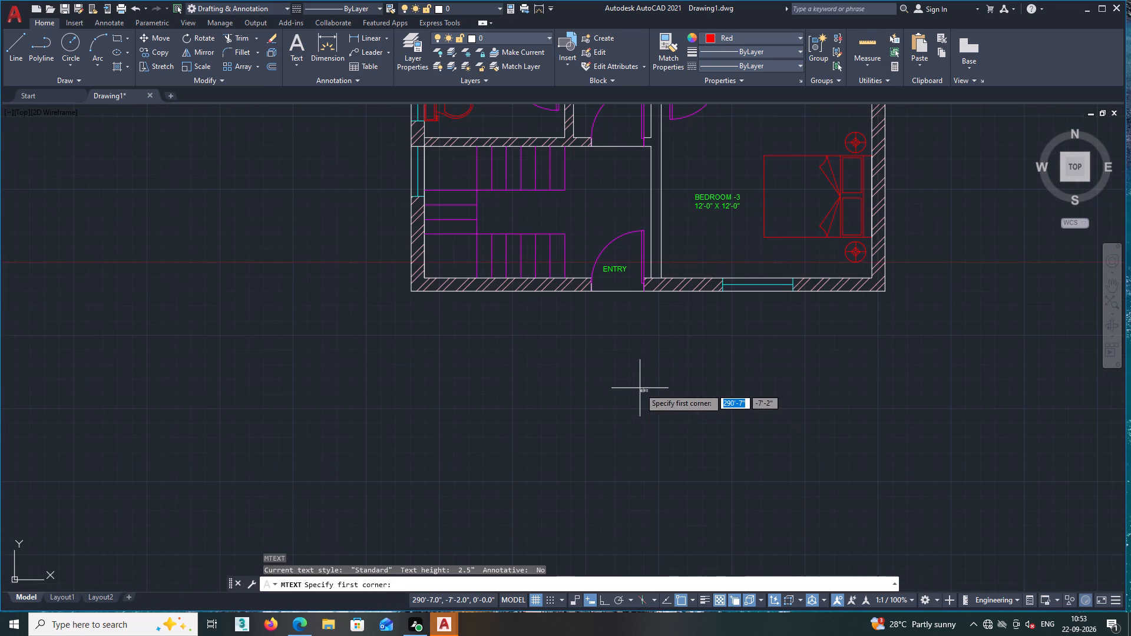
pyautogui.moveTo(599, 379); pyautogui.dragTo(551, 409, button='middle')
pyautogui.moveTo(524, 364); pyautogui.dragTo(535, 392, button='middle')
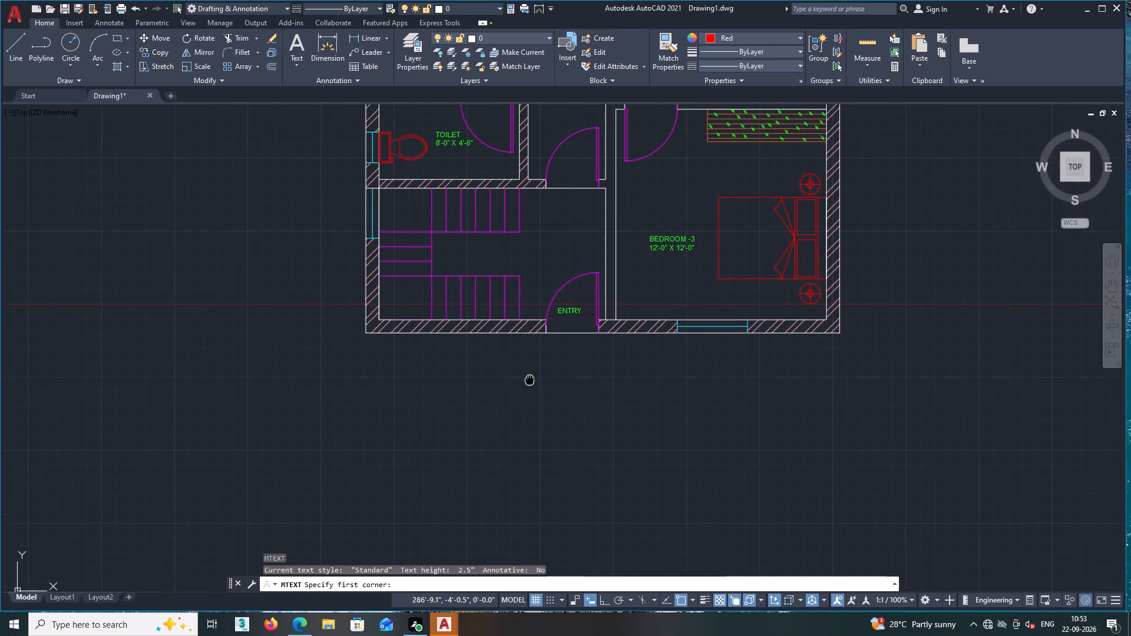
pyautogui.moveTo(535, 392); pyautogui.dragTo(543, 414, button='middle')
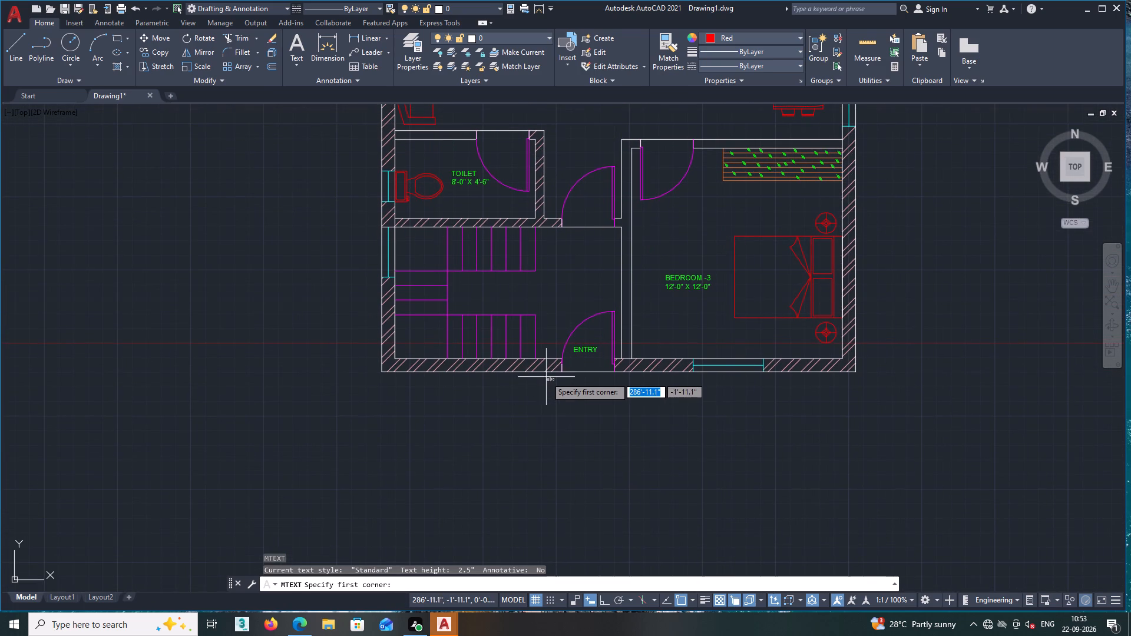
pyautogui.scroll(3, 546, 377)
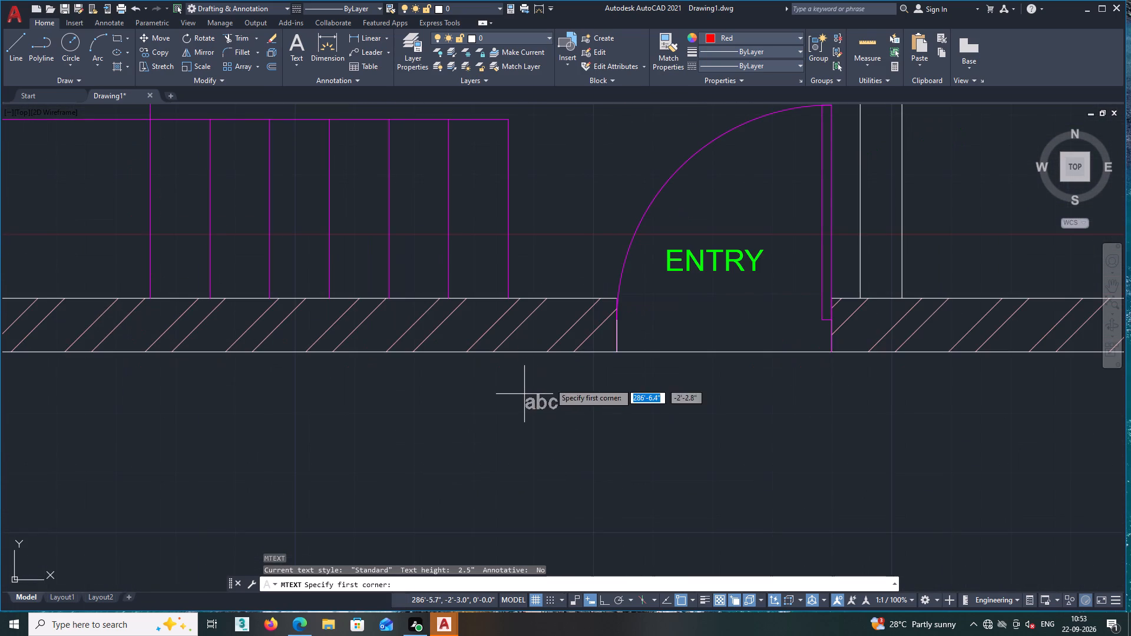
pyautogui.click(465, 402)
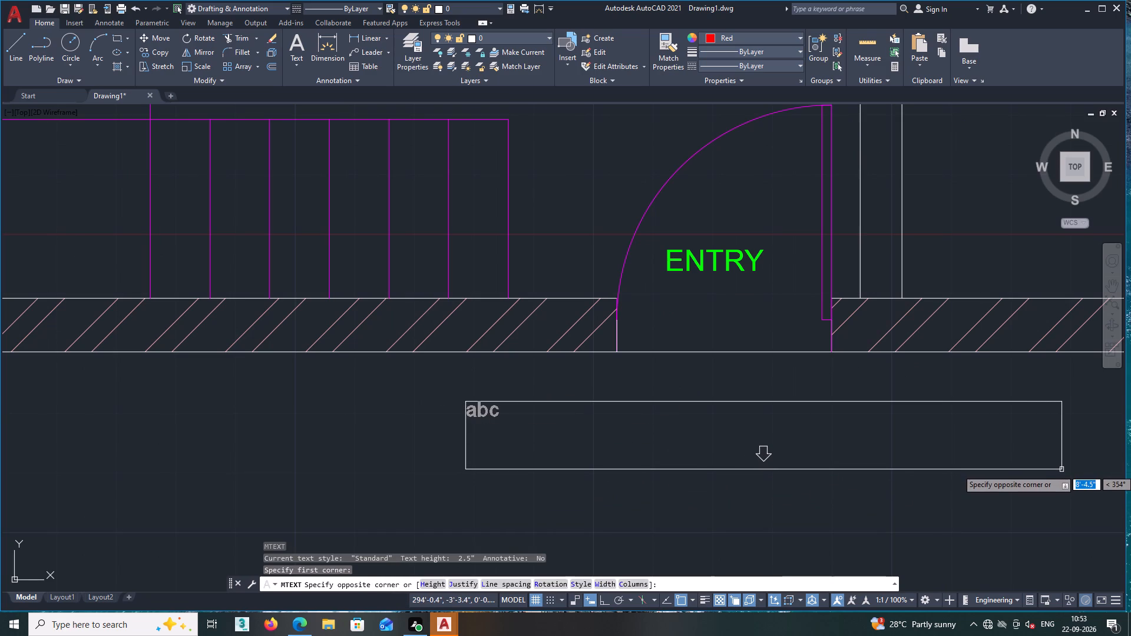
pyautogui.click(1043, 446)
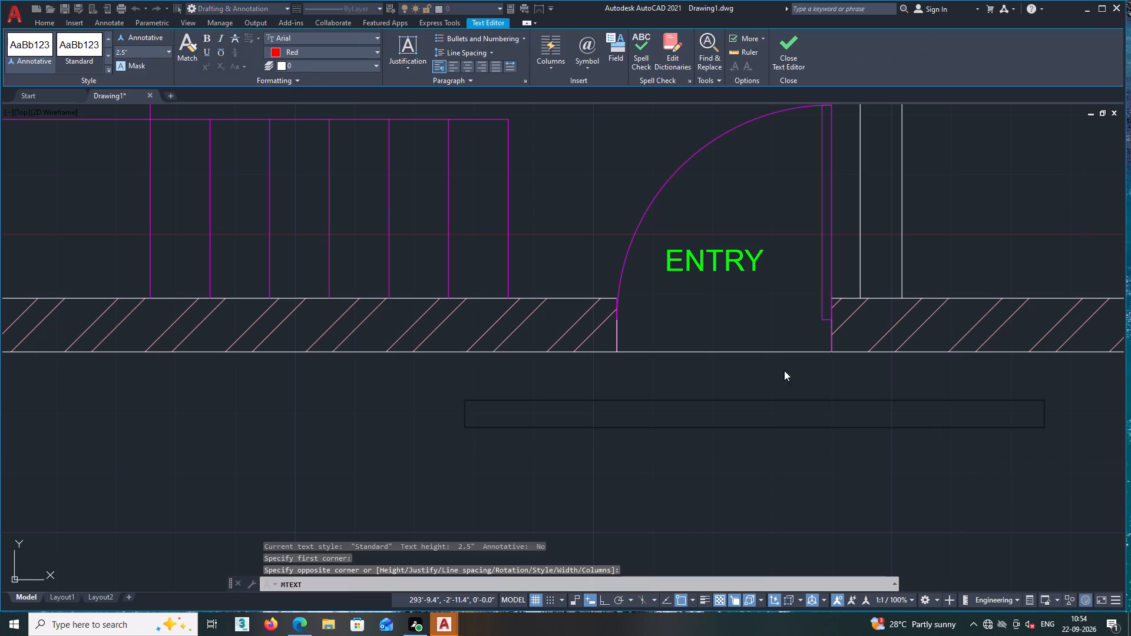
# Set the height of the new multiline text to 5".
pyautogui.click(167, 51)
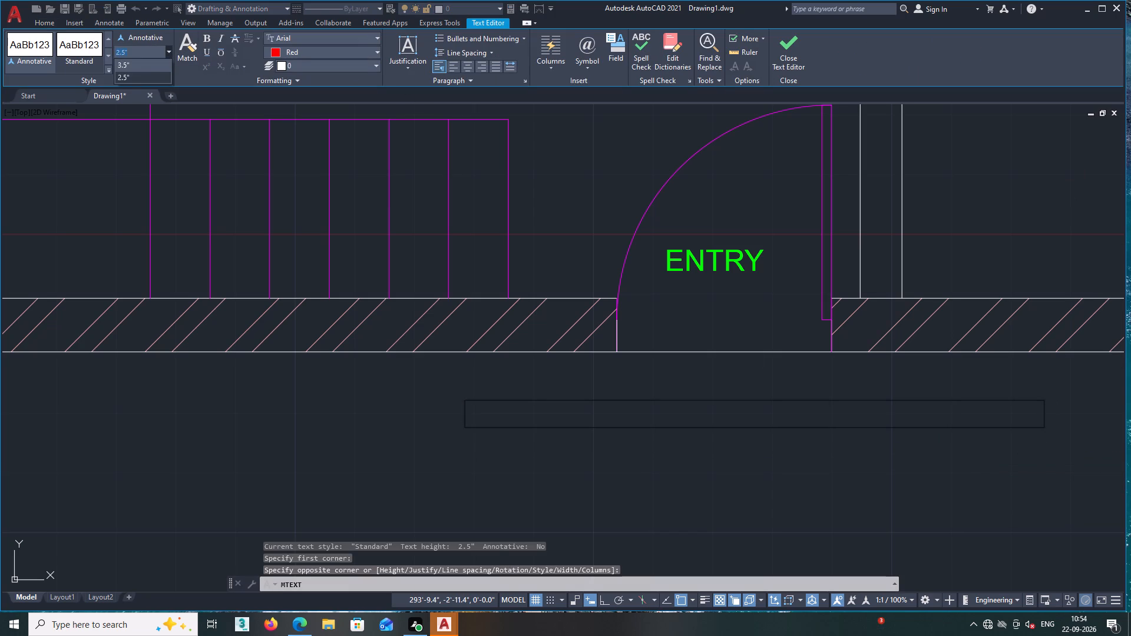
pyautogui.click(138, 52)
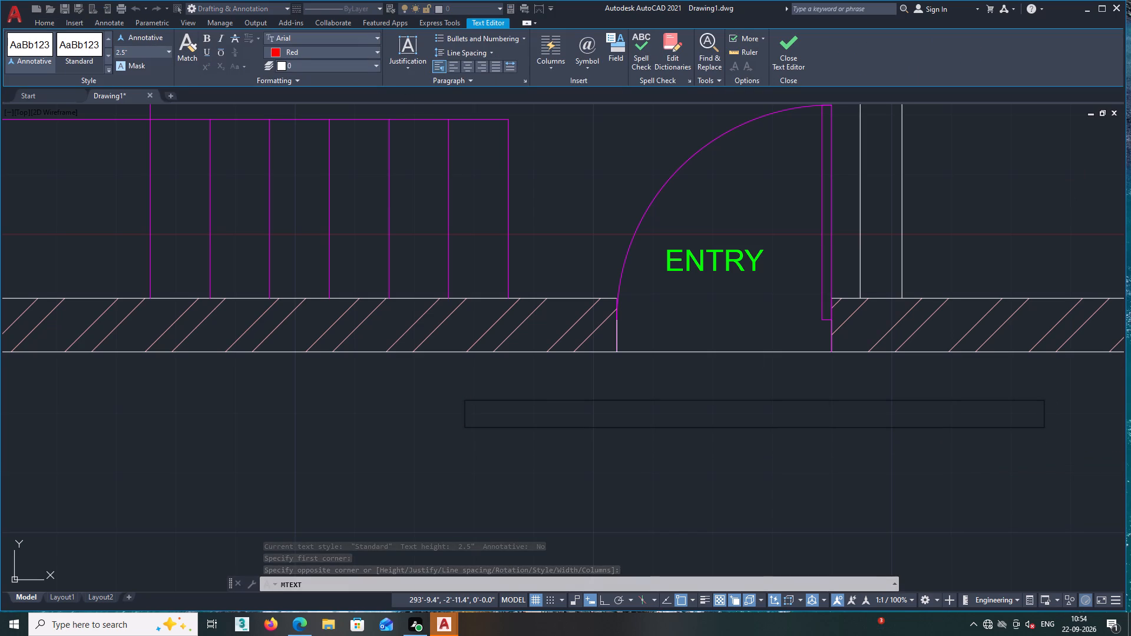
pyautogui.press('BackSpace')
pyautogui.press('BackSpace')
pyautogui.press('BackSpace')
pyautogui.press('BackSpace')
pyautogui.press('BackSpace')
pyautogui.press('BackSpace')
pyautogui.press('BackSpace')
pyautogui.press('BackSpace')
pyautogui.press('BackSpace')
pyautogui.press('BackSpace')
pyautogui.press('BackSpace')
pyautogui.press('BackSpace')
pyautogui.press('BackSpace')
pyautogui.press('BackSpace')
pyautogui.press('BackSpace')
pyautogui.press('BackSpace')
pyautogui.press('BackSpace')
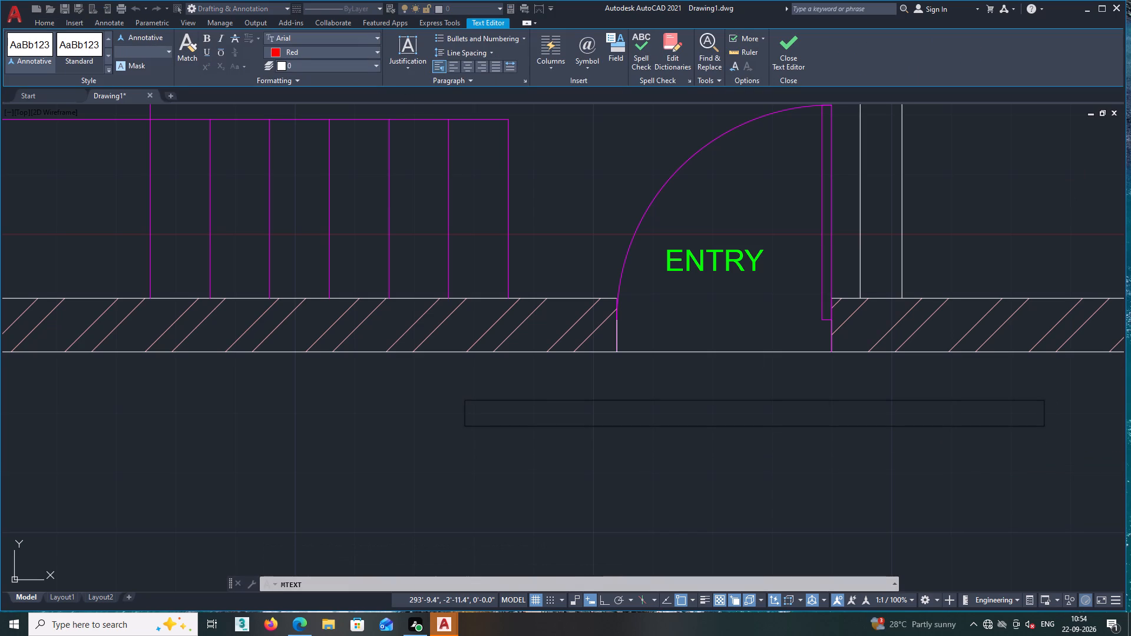
pyautogui.press('5')
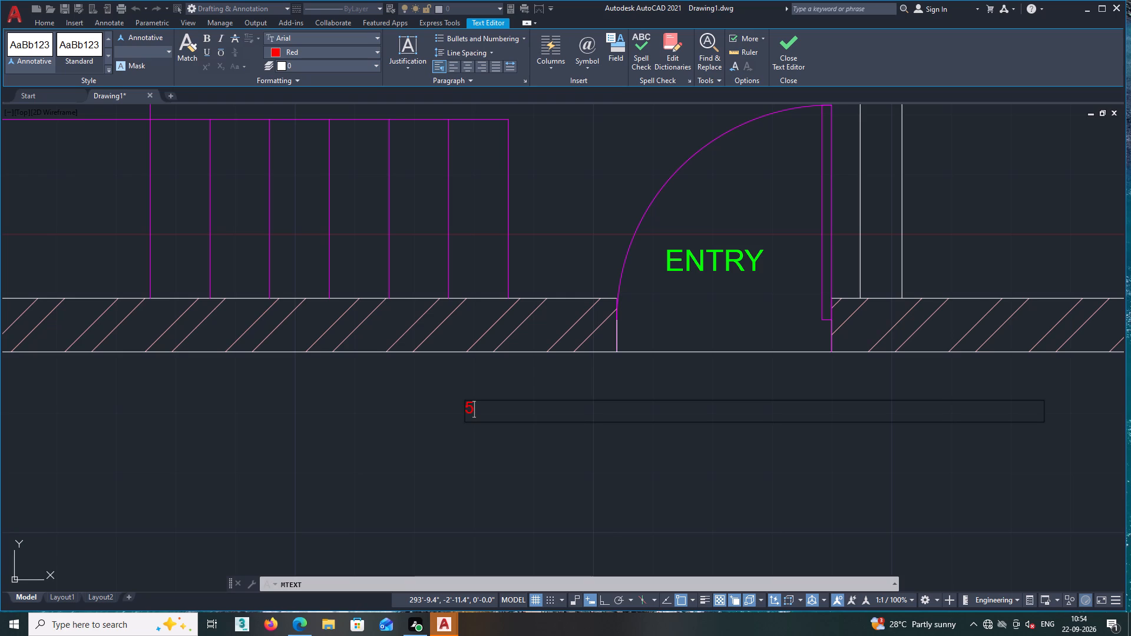
pyautogui.press('BackSpace')
pyautogui.click(168, 51)
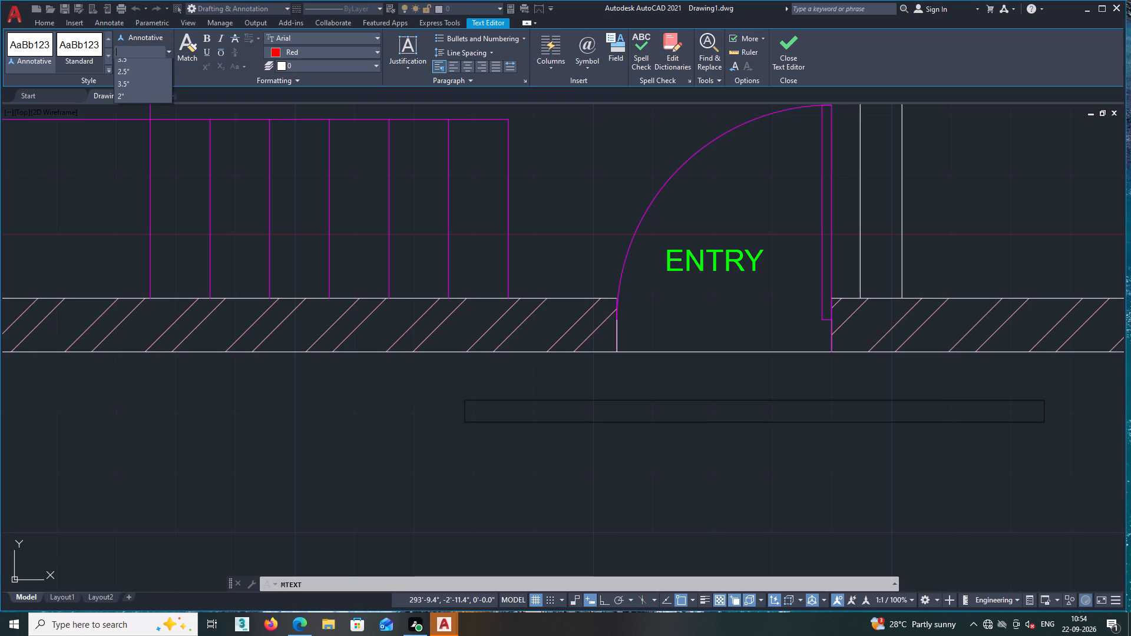
pyautogui.press('5')
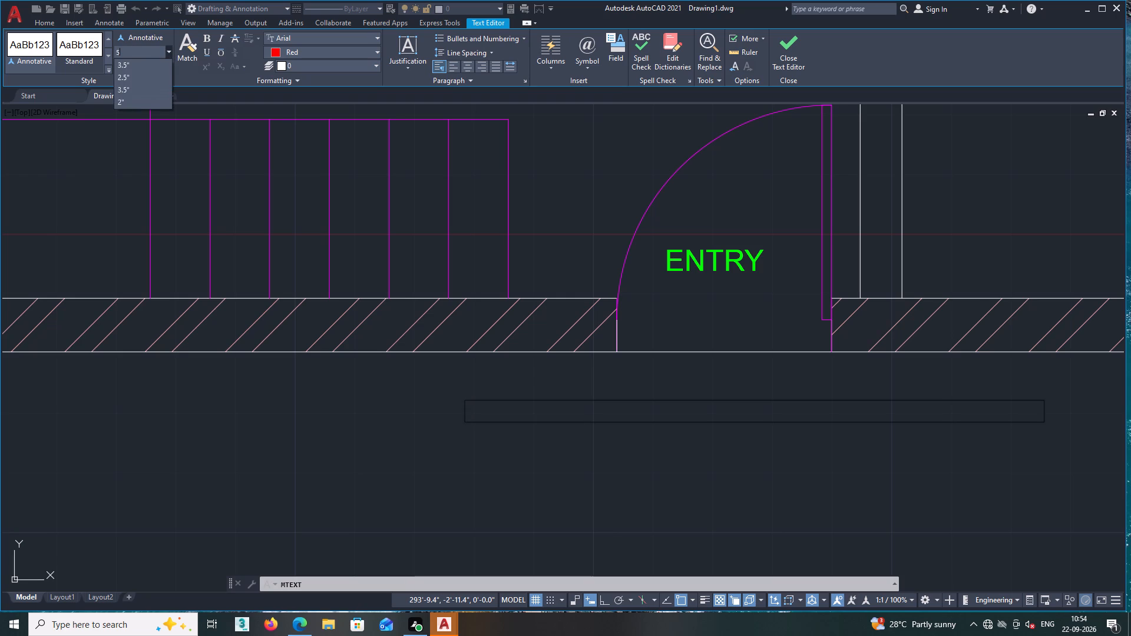
pyautogui.press('Return')
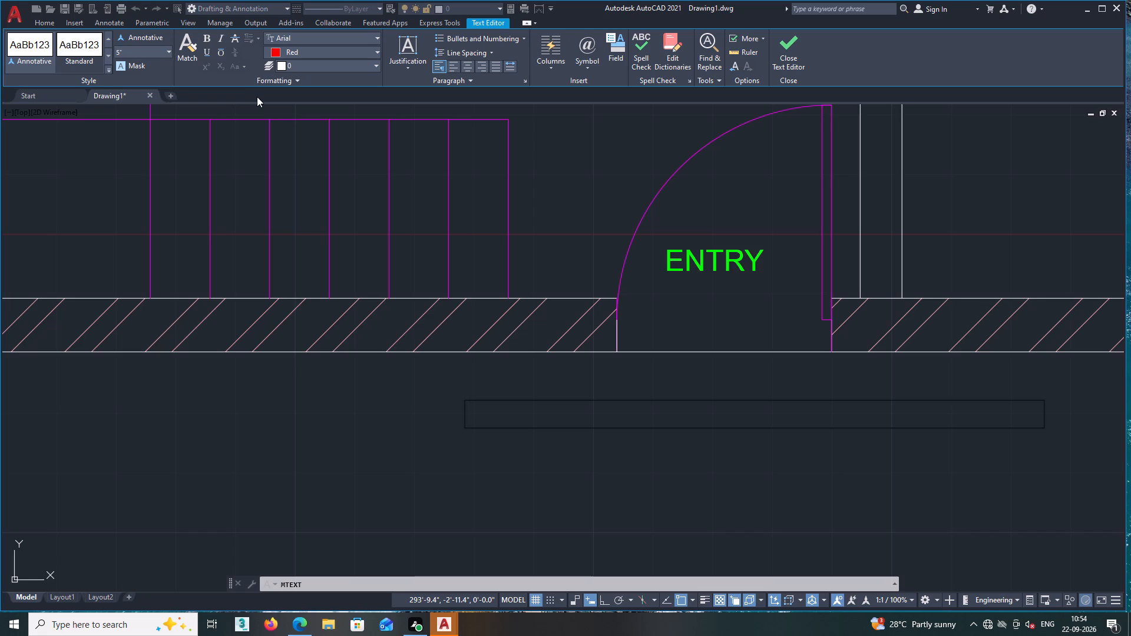
# Enter the title GROUND FLOOR PLAN in the text box below the entry and finish the text.
pyautogui.write('GROUND F')
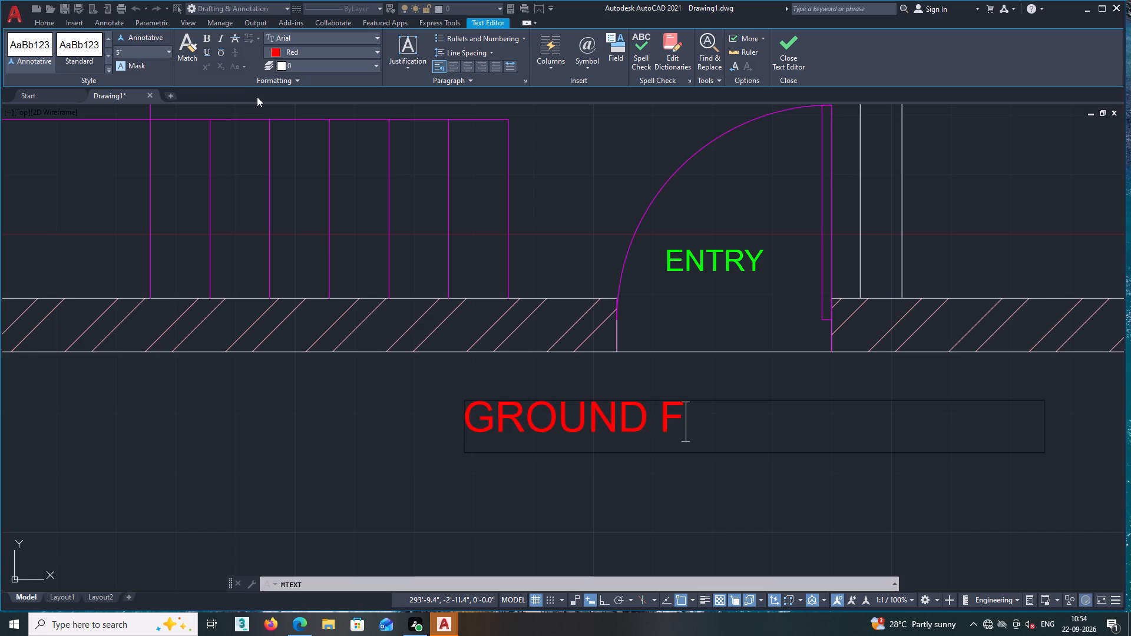
pyautogui.write('LOOR PLAN')
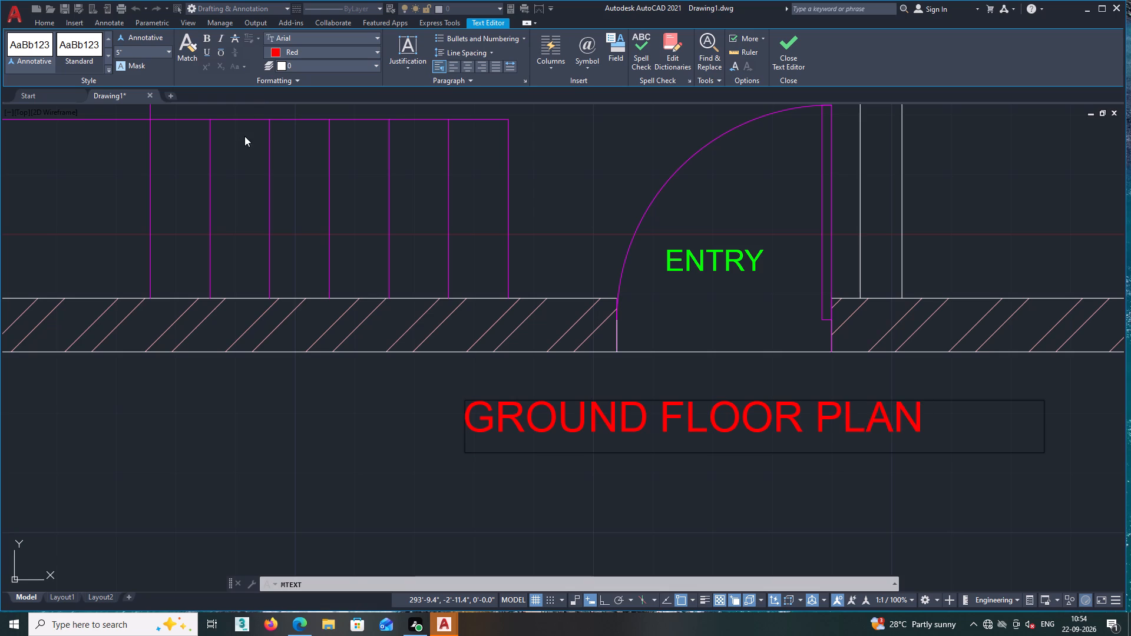
pyautogui.scroll(-2, 262, 161)
pyautogui.click(285, 277)
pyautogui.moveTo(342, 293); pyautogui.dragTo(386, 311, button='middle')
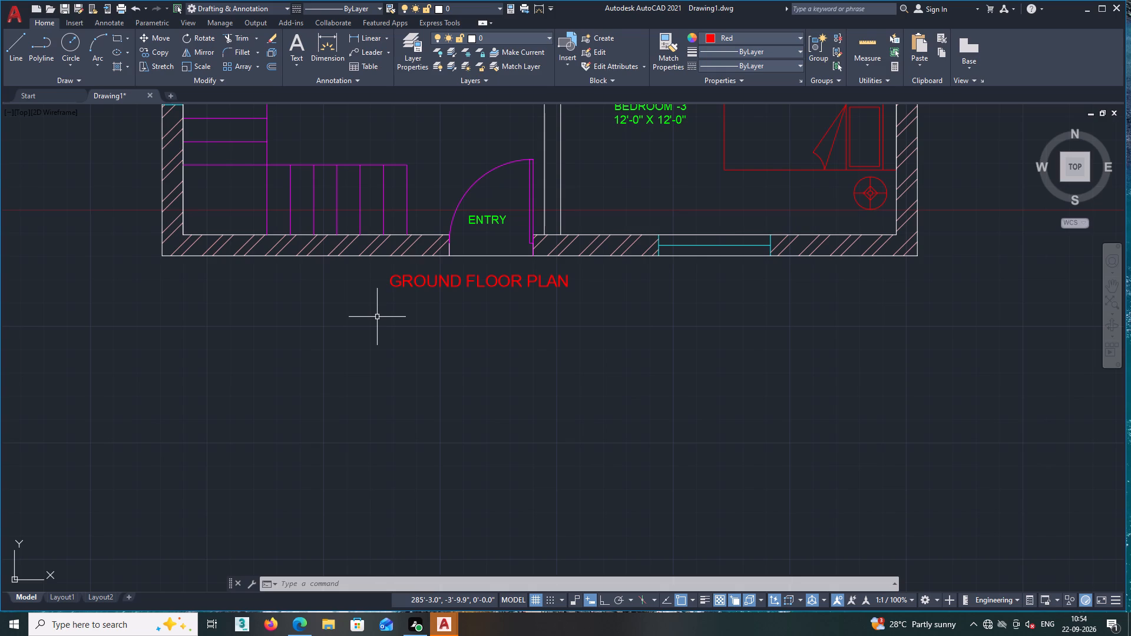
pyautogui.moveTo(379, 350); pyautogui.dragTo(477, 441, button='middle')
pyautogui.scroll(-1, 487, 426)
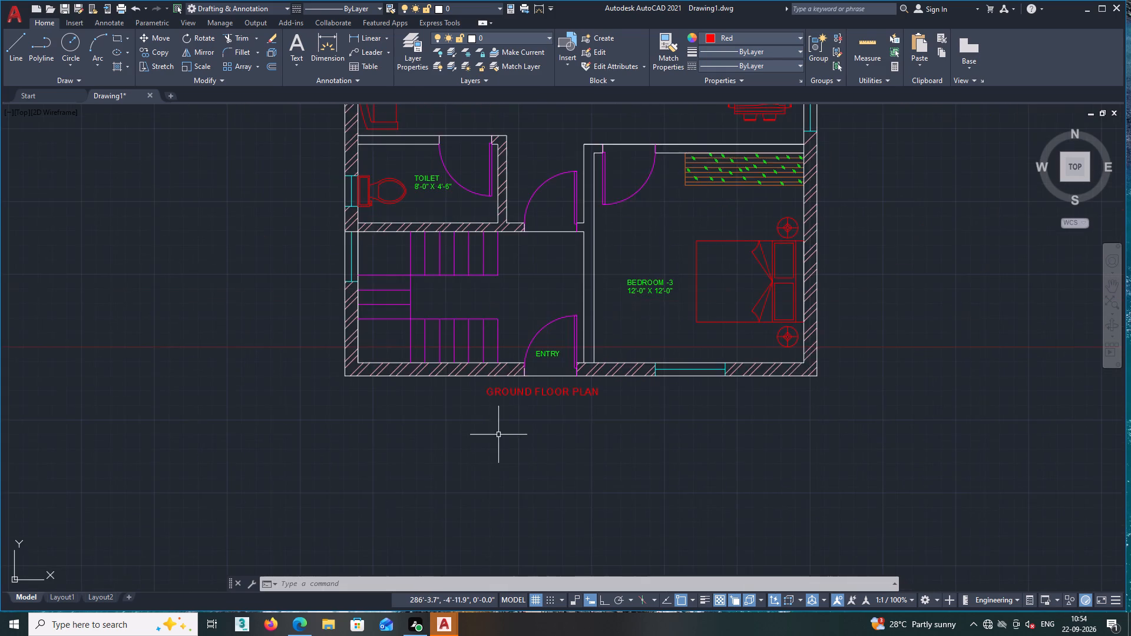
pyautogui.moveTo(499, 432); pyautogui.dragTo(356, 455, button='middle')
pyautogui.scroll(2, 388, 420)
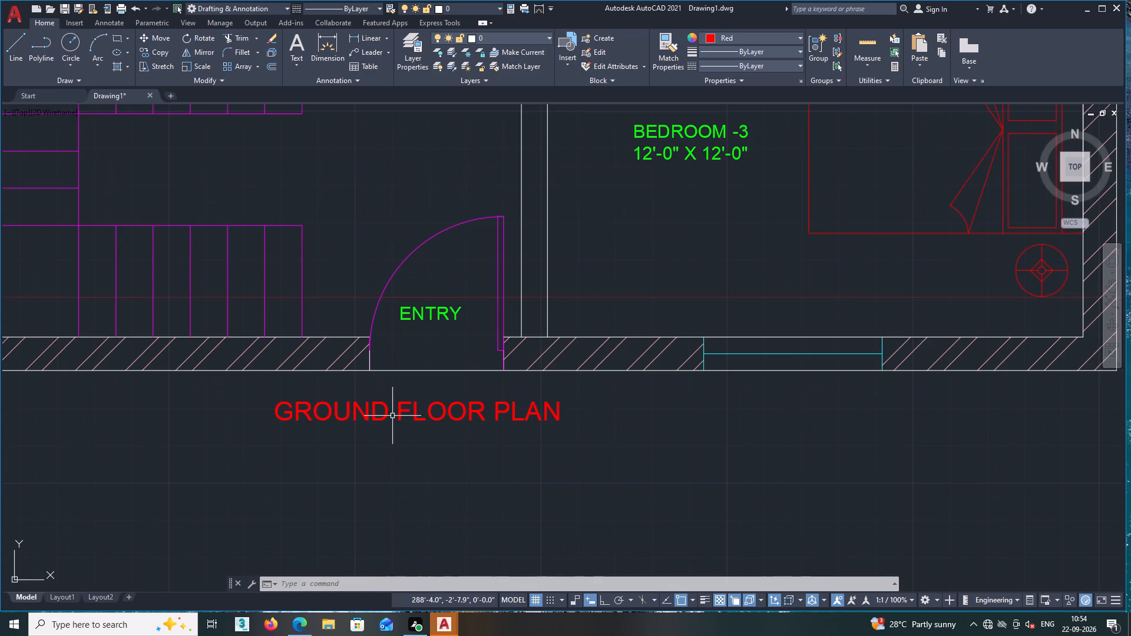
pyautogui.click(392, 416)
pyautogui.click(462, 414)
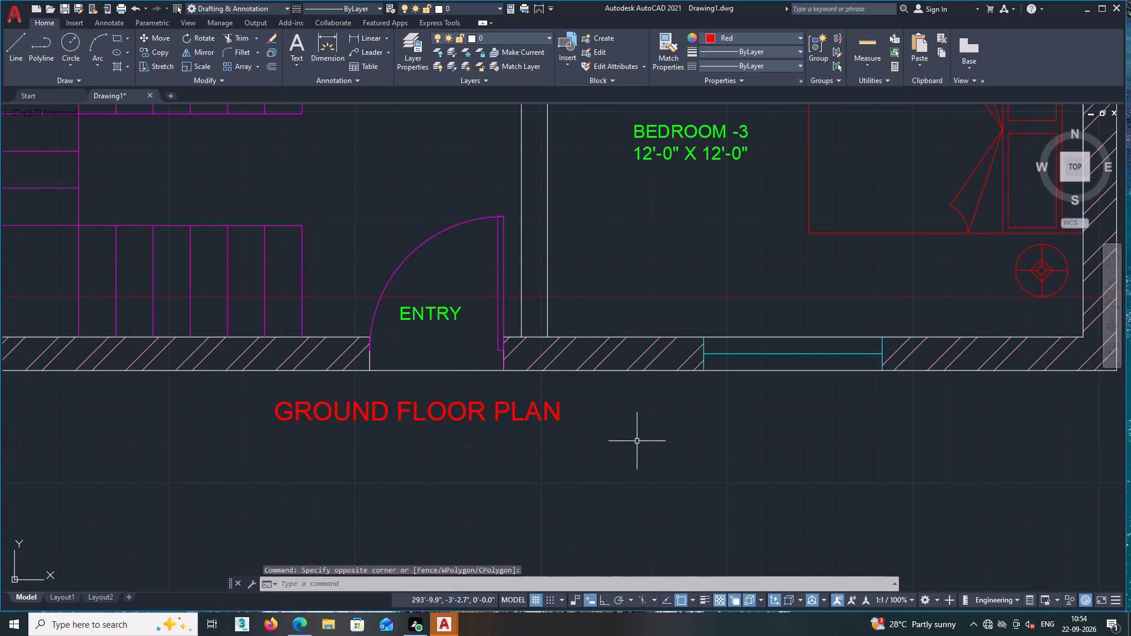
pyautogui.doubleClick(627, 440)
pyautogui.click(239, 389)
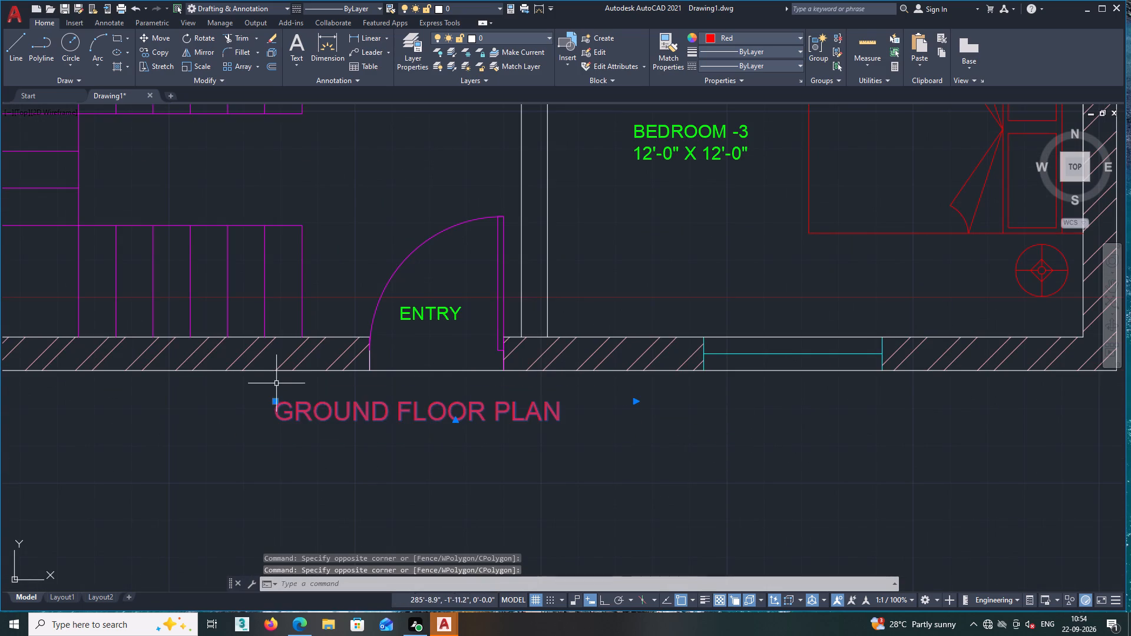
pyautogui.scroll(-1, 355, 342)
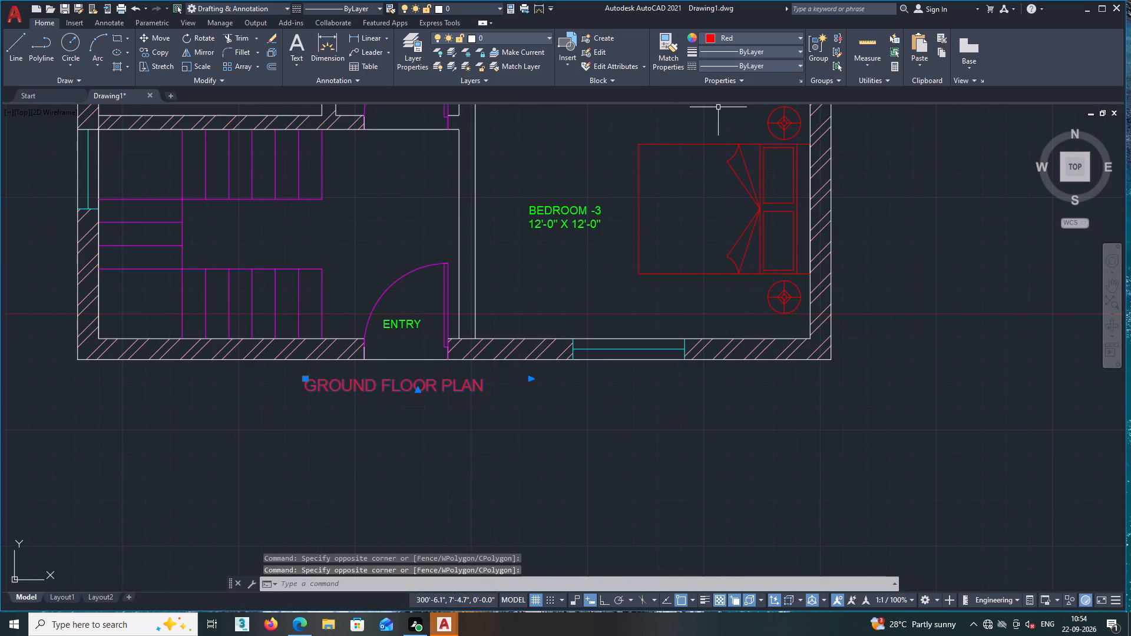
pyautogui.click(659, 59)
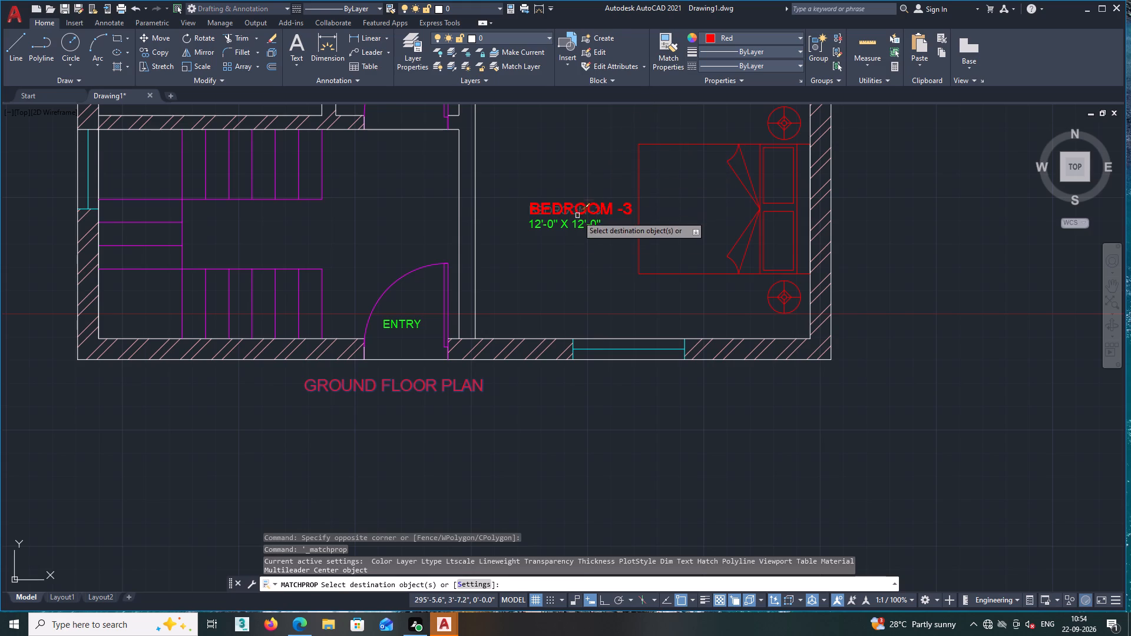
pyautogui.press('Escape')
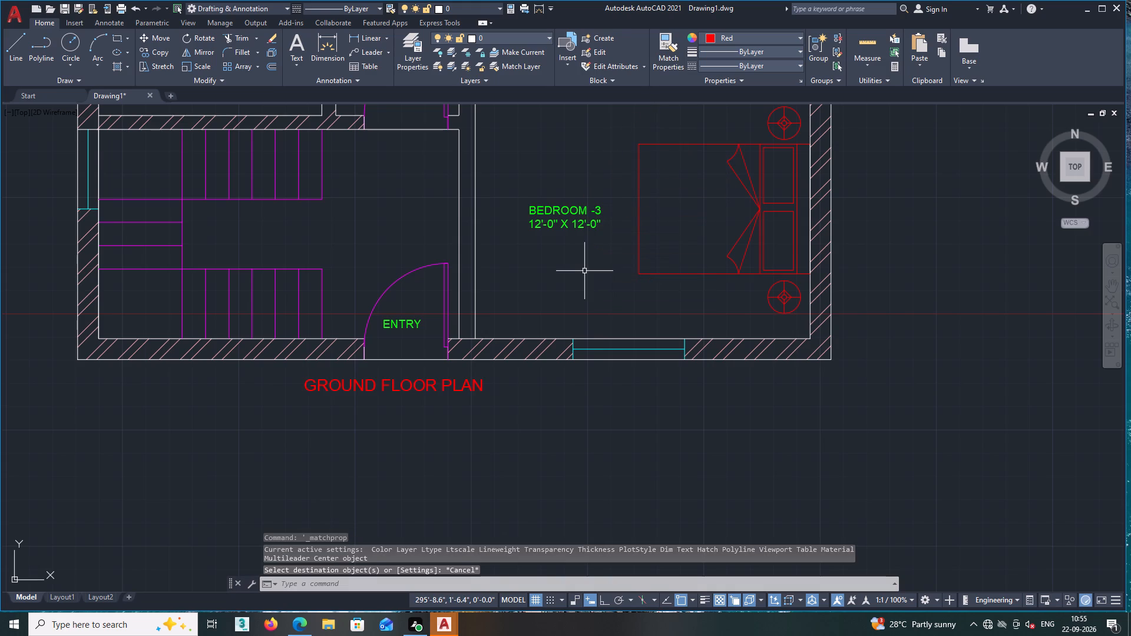
# Match the green text properties of the BEDROOM -3 label onto the GROUND FLOOR PLAN title, and finish matching.
pyautogui.click(670, 45)
pyautogui.click(583, 209)
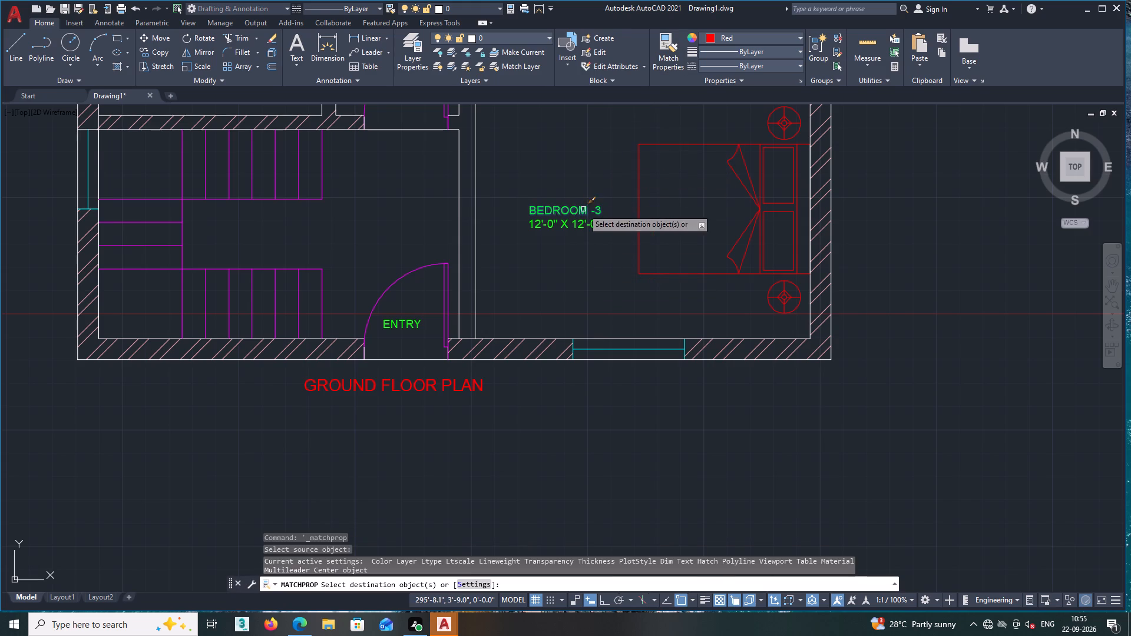
pyautogui.moveTo(464, 356); pyautogui.dragTo(564, 375, button='middle')
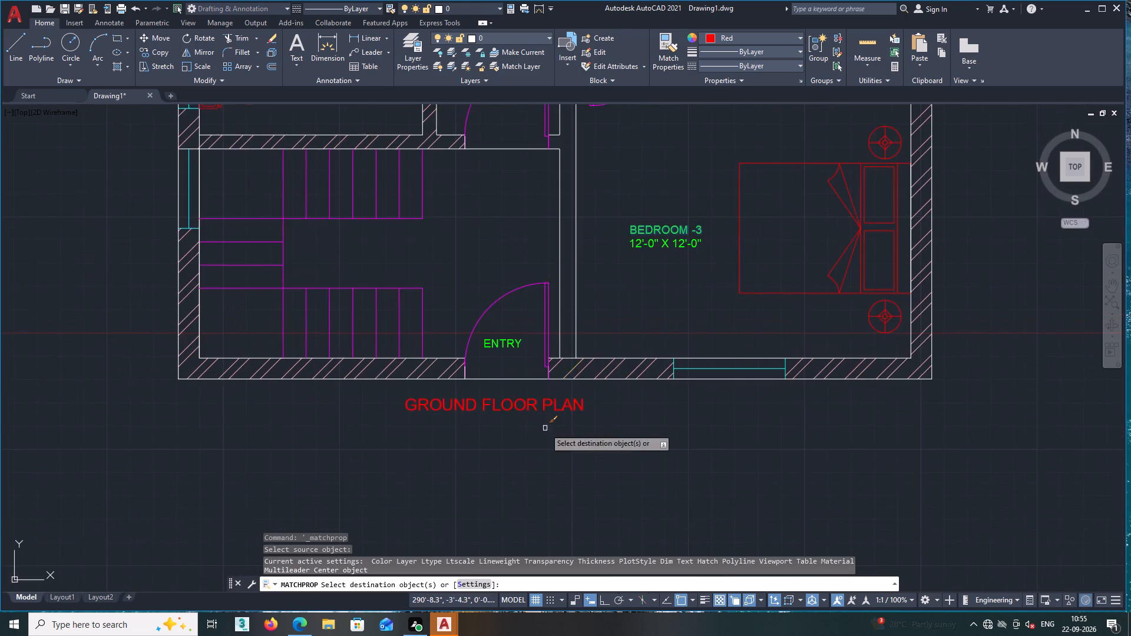
pyautogui.scroll(2, 546, 428)
pyautogui.click(706, 413)
pyautogui.click(107, 330)
pyautogui.scroll(-3, 145, 343)
pyautogui.moveTo(233, 390); pyautogui.dragTo(527, 445, button='middle')
pyautogui.press('space')
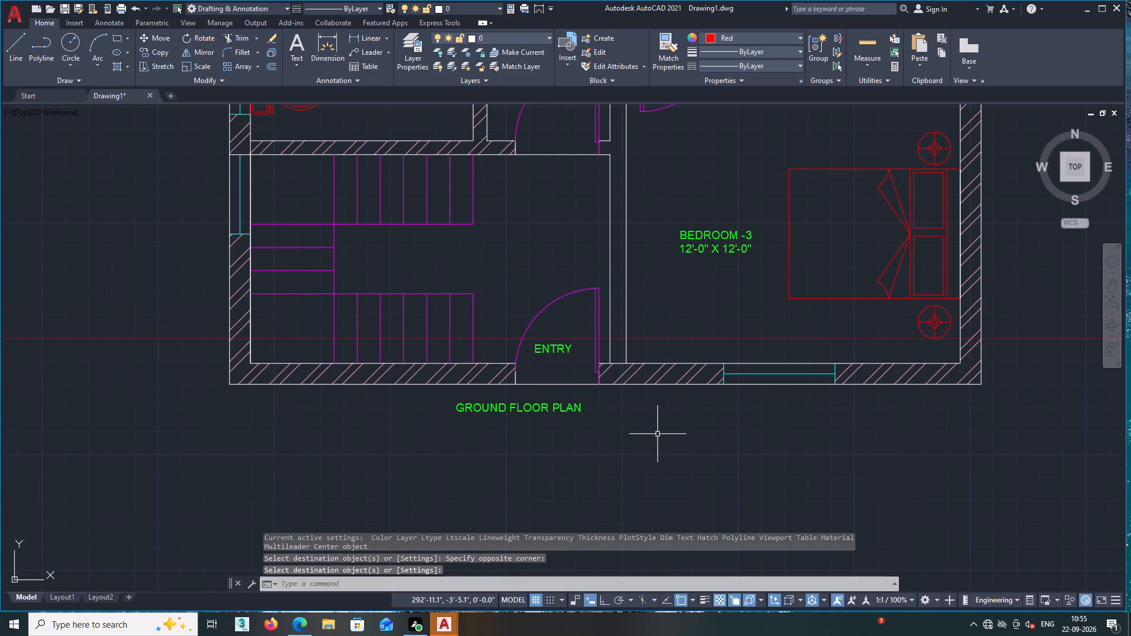
# Add a linear dimension for the house's overall width between the outer corners above BEDROOM -1 and BEDROOM -2, about 10" outside the wall.
pyautogui.scroll(-3, 766, 430)
pyautogui.moveTo(775, 440); pyautogui.dragTo(701, 456, button='middle')
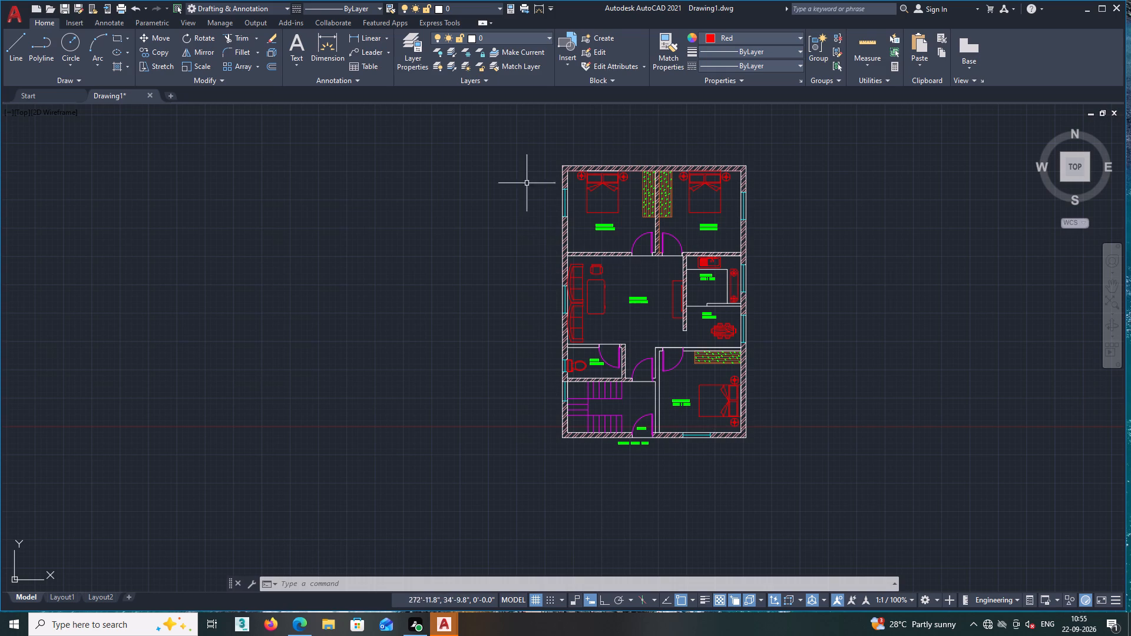
pyautogui.click(371, 40)
pyautogui.scroll(2, 629, 176)
pyautogui.moveTo(593, 168); pyautogui.dragTo(553, 233, button='middle')
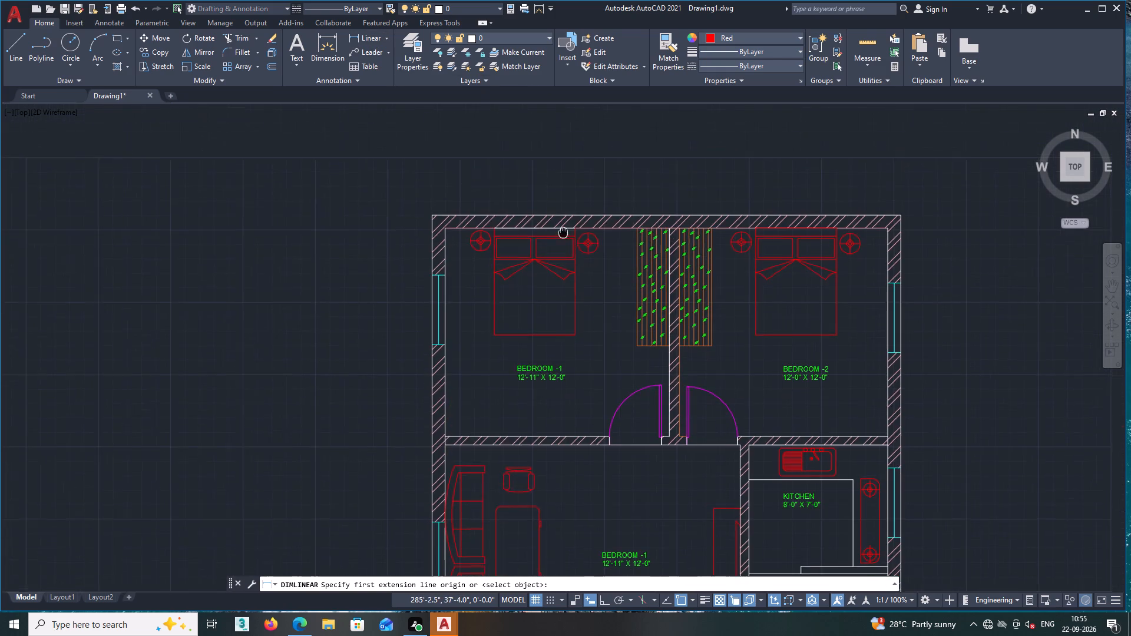
pyautogui.scroll(1, 467, 223)
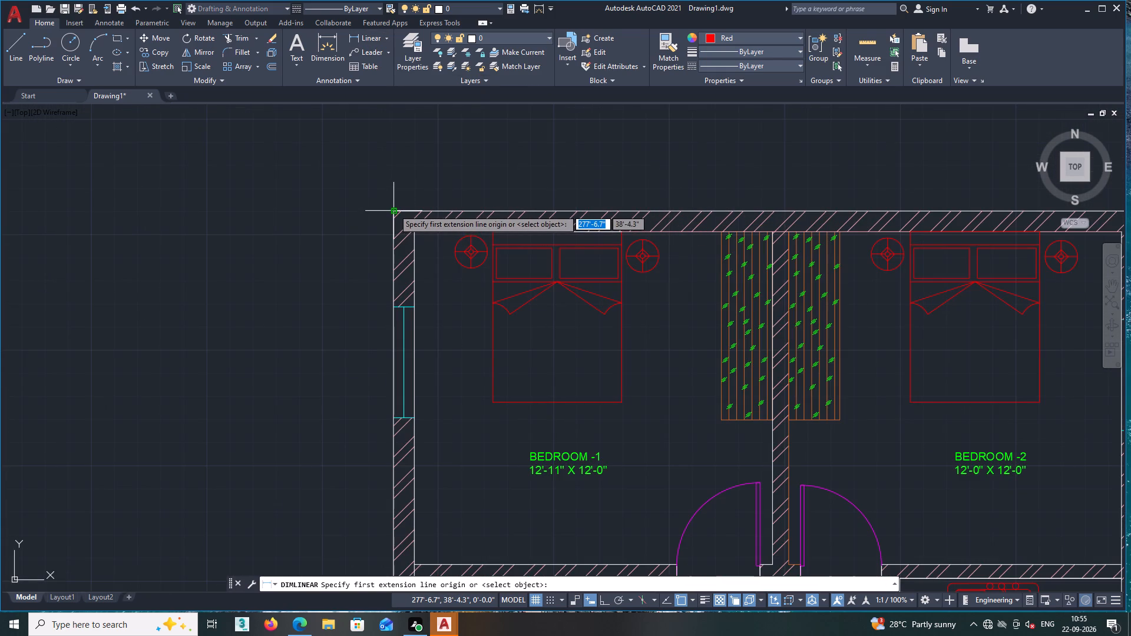
pyautogui.click(393, 209)
pyautogui.moveTo(788, 223); pyautogui.dragTo(399, 224, button='middle')
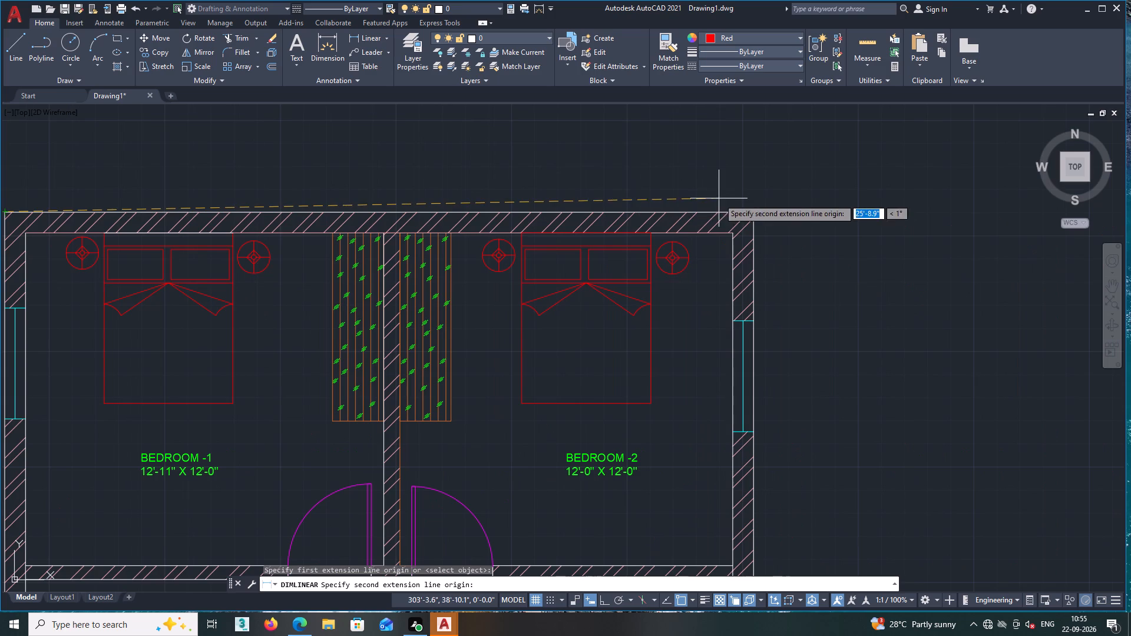
pyautogui.click(755, 213)
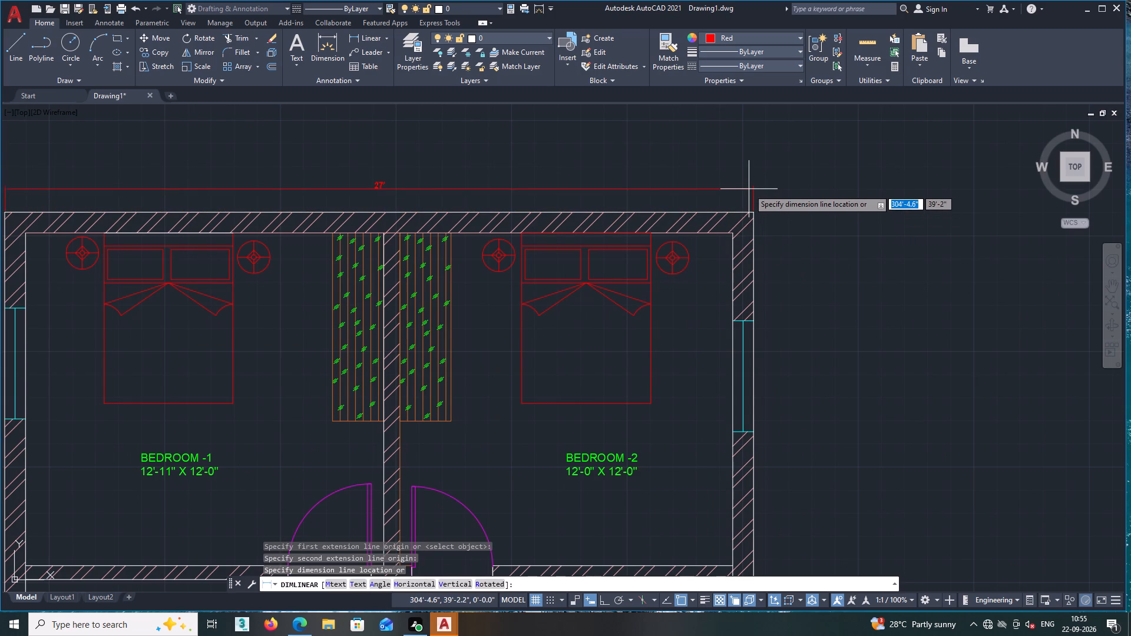
pyautogui.click(749, 189)
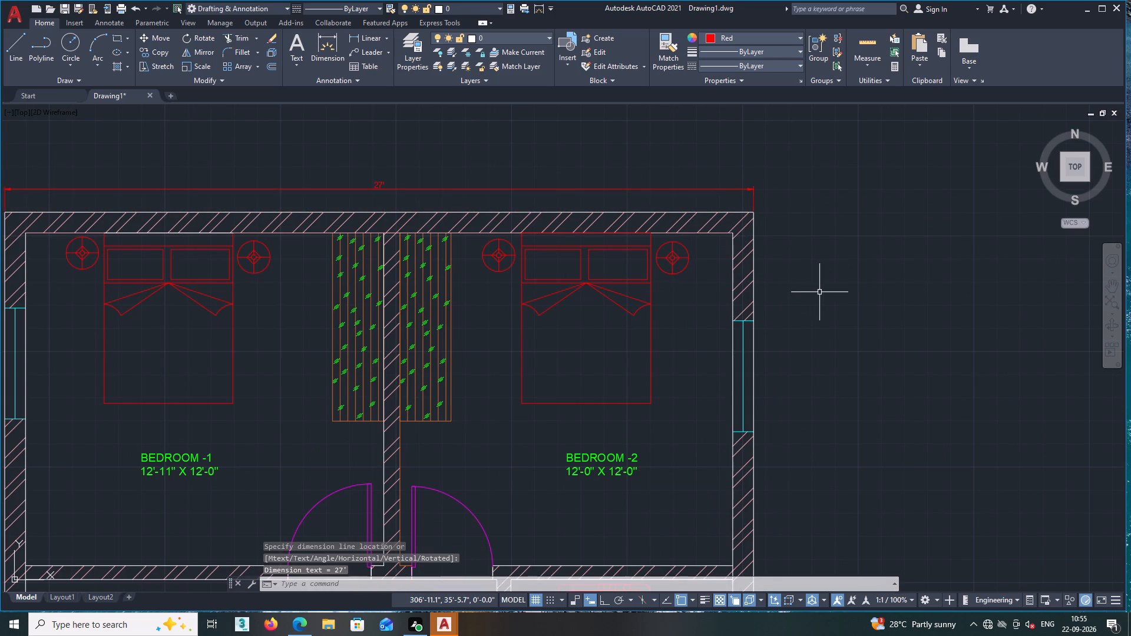
# Add a linear dimension for the house's overall length between the outer corners beside BEDROOM -2 and BEDROOM -3, about 7" outside the wall.
pyautogui.scroll(-1, 819, 292)
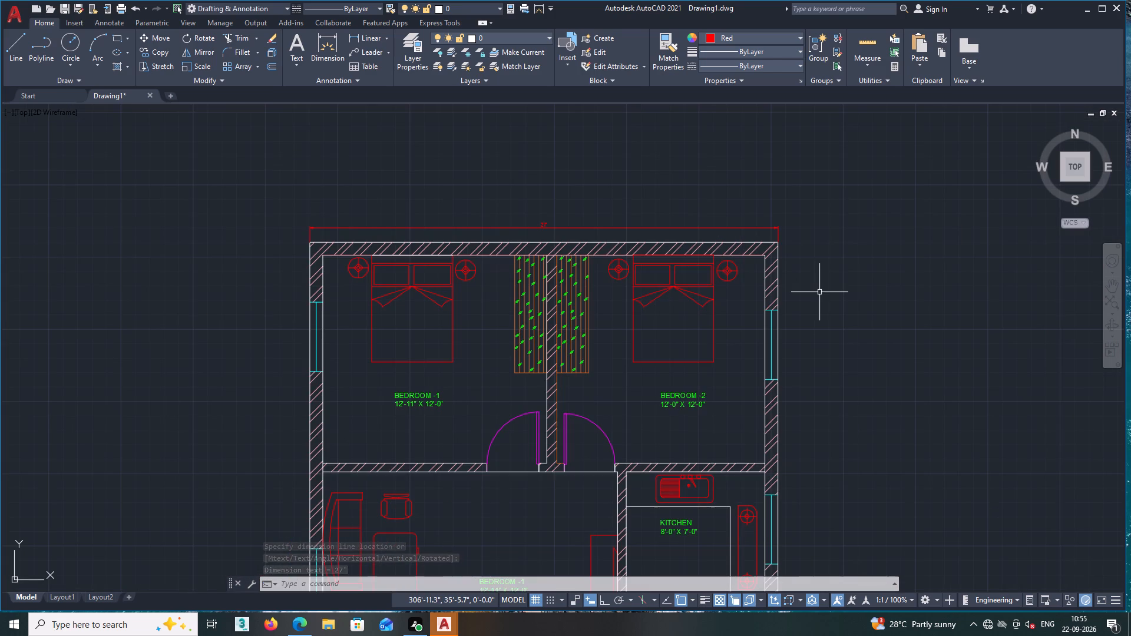
pyautogui.moveTo(825, 293); pyautogui.dragTo(759, 306, button='middle')
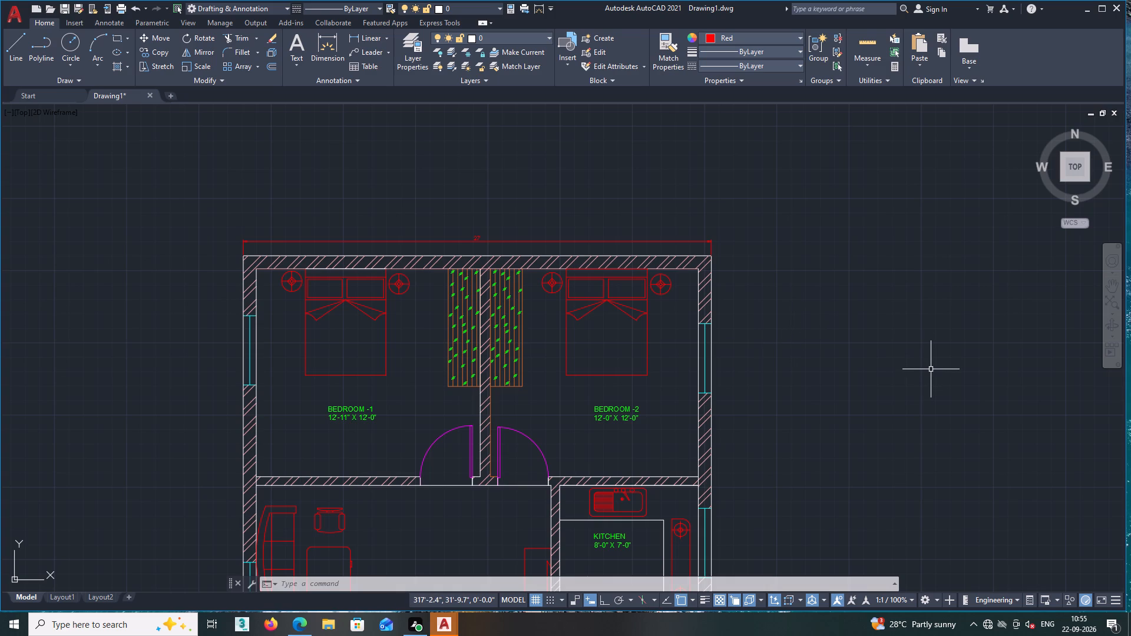
pyautogui.moveTo(931, 369); pyautogui.dragTo(928, 369, button='middle')
pyautogui.moveTo(928, 369); pyautogui.dragTo(892, 373, button='middle')
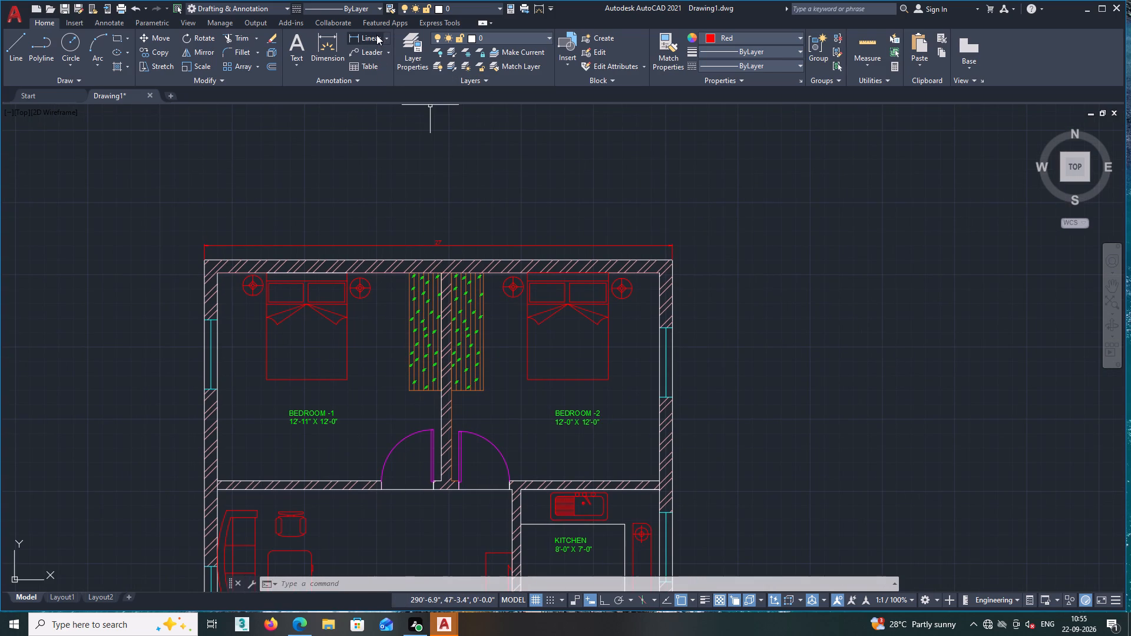
pyautogui.click(376, 35)
pyautogui.moveTo(732, 282); pyautogui.dragTo(728, 269, button='middle')
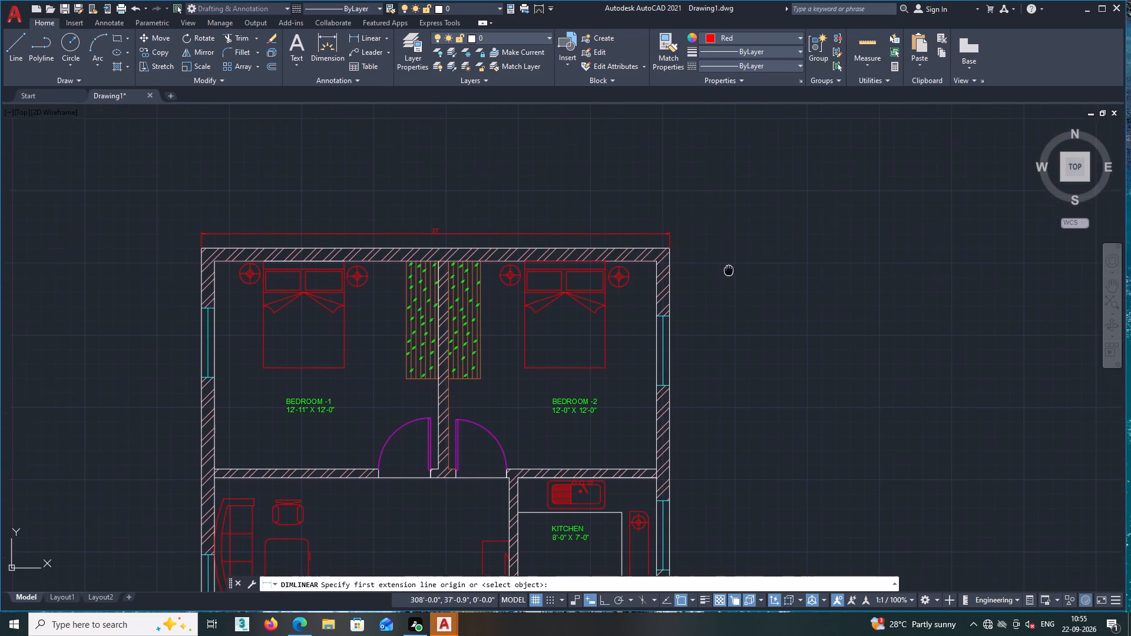
pyautogui.moveTo(728, 269); pyautogui.dragTo(720, 264, button='middle')
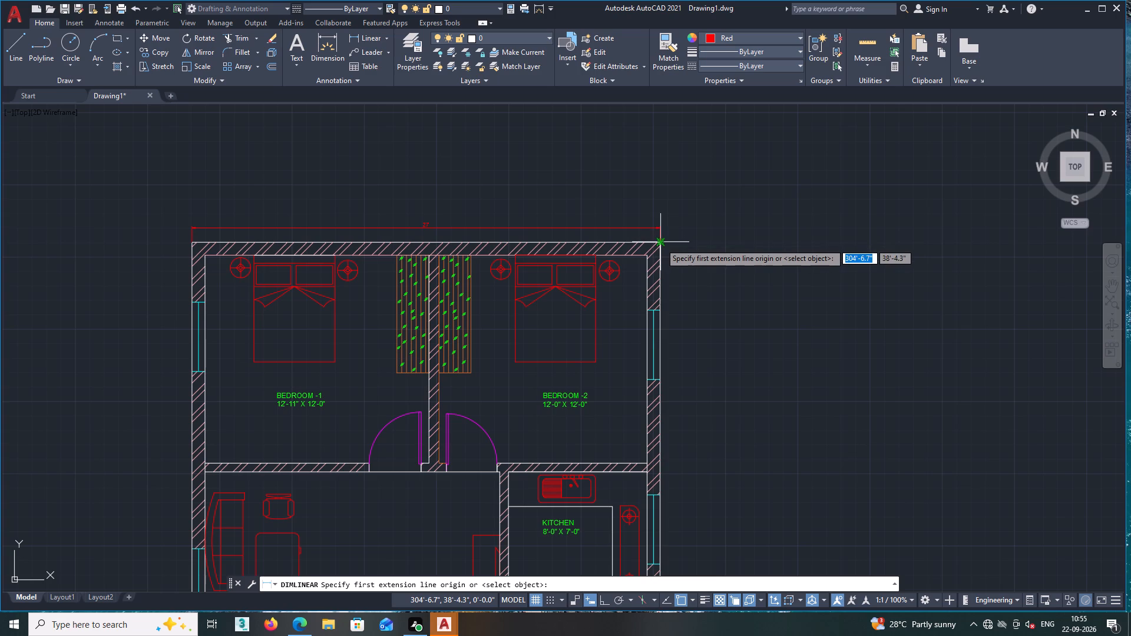
pyautogui.click(660, 243)
pyautogui.scroll(-2, 663, 428)
pyautogui.moveTo(666, 394); pyautogui.dragTo(667, 277, button='middle')
pyautogui.moveTo(676, 360); pyautogui.dragTo(738, 209, button='middle')
pyautogui.scroll(2, 732, 367)
pyautogui.moveTo(732, 363); pyautogui.dragTo(713, 422, button='middle')
pyautogui.scroll(2, 707, 416)
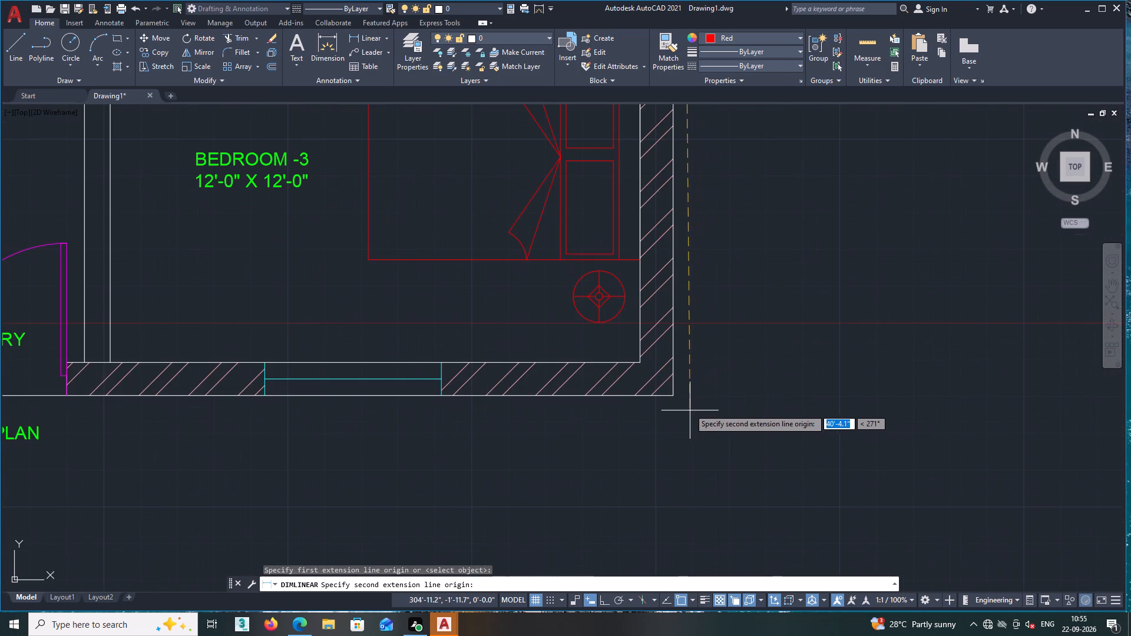
pyautogui.click(673, 397)
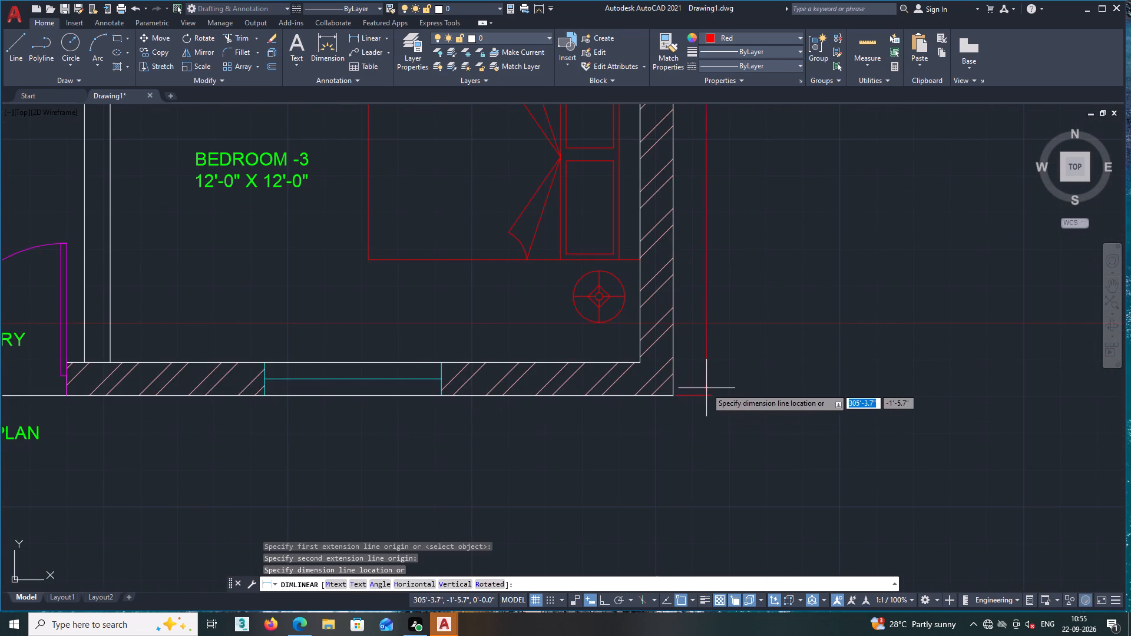
pyautogui.click(699, 390)
# Match the magenta properties of a staircase line onto the overall width dimension above BEDROOM -1 and BEDROOM -2.
pyautogui.moveTo(719, 358); pyautogui.dragTo(700, 506, button='middle')
pyautogui.scroll(-2, 704, 497)
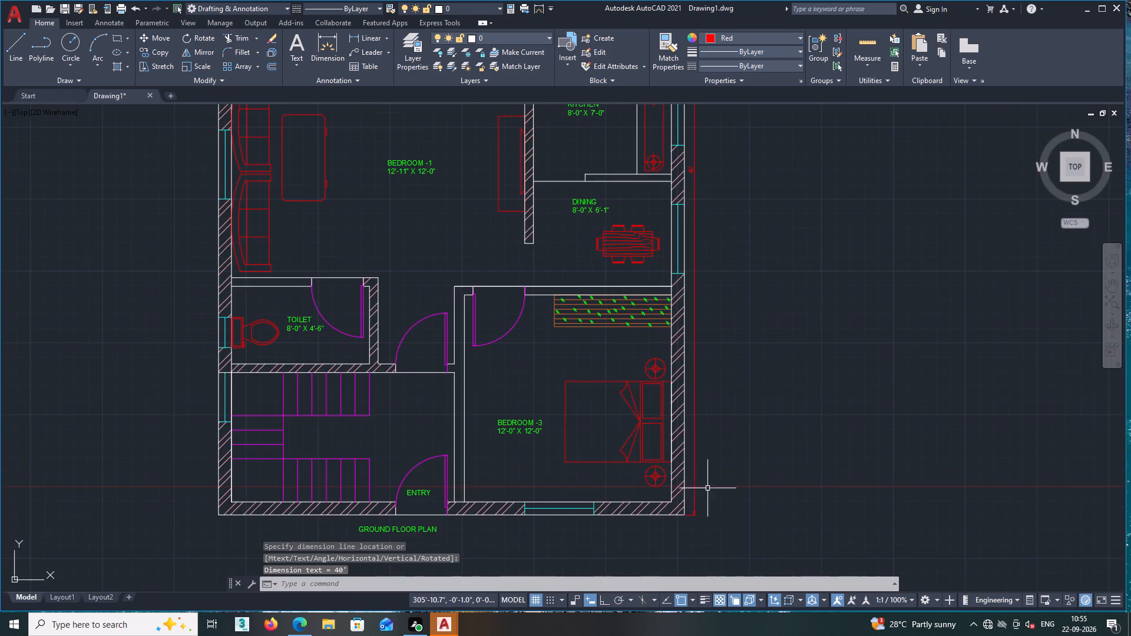
pyautogui.moveTo(708, 483); pyautogui.dragTo(657, 632, button='middle')
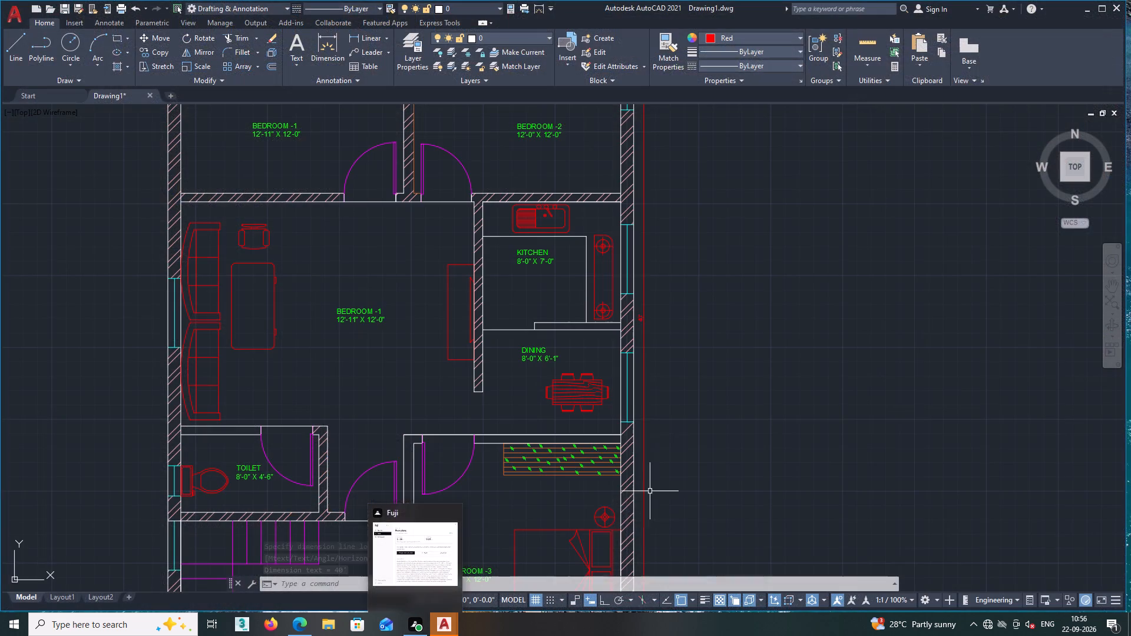
pyautogui.moveTo(649, 346); pyautogui.dragTo(623, 588, button='middle')
pyautogui.scroll(-1, 631, 543)
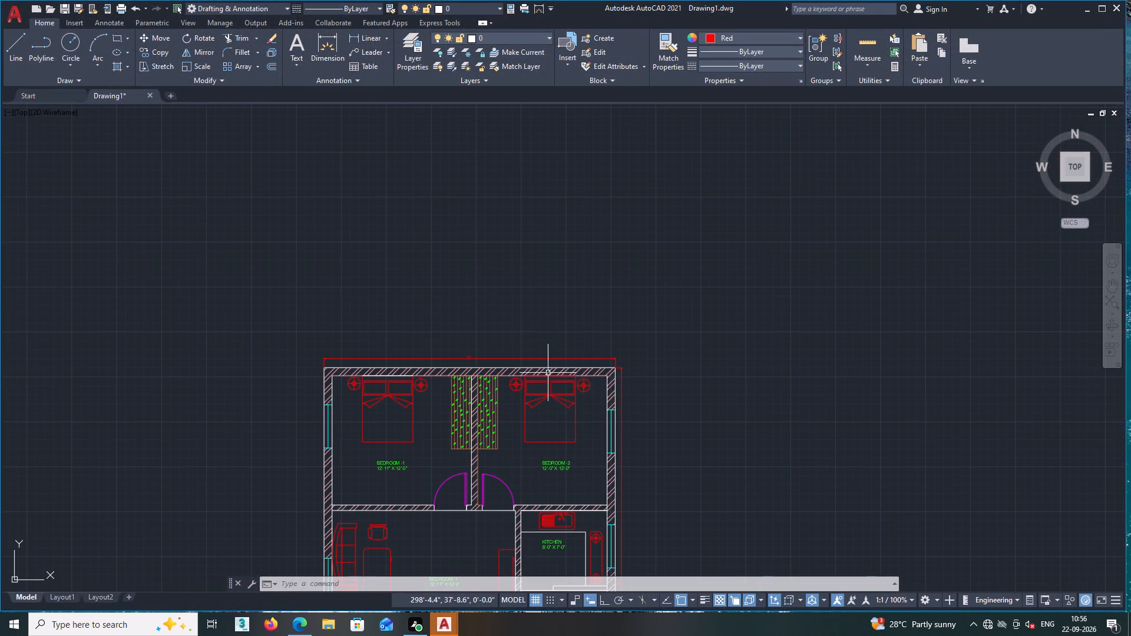
pyautogui.scroll(4, 472, 347)
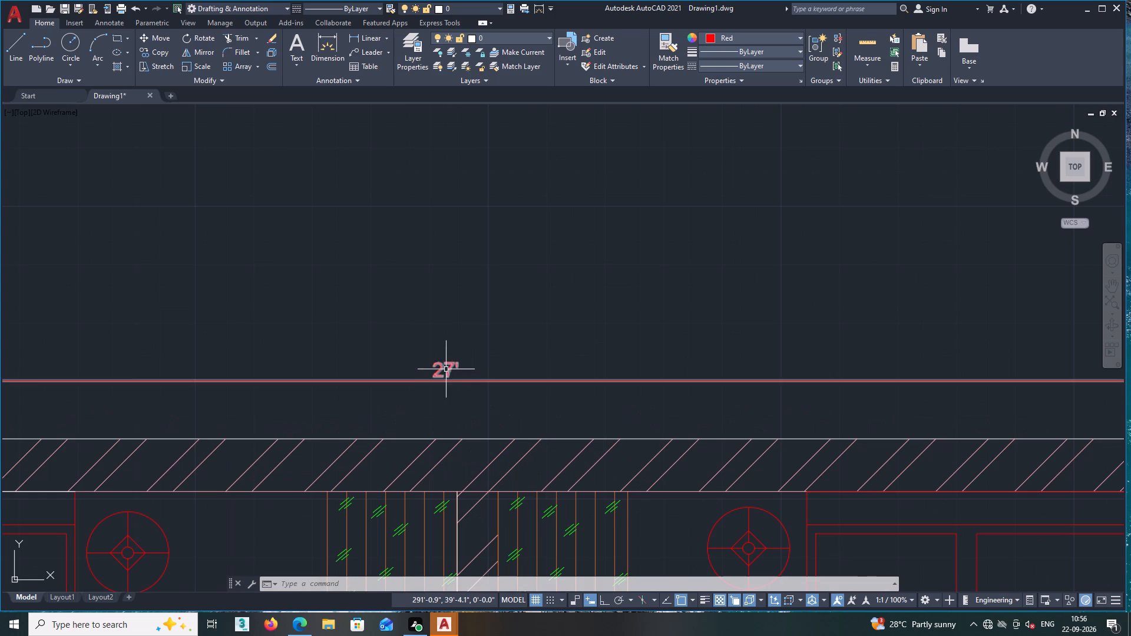
pyautogui.click(446, 369)
pyautogui.press('Escape')
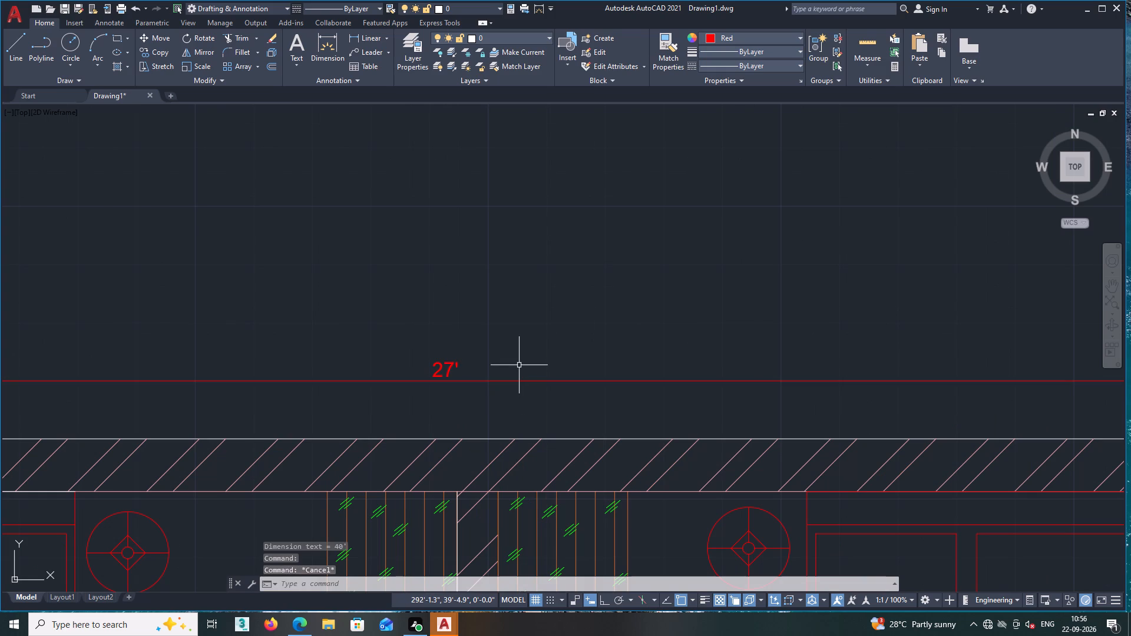
pyautogui.click(667, 48)
pyautogui.scroll(-1, 653, 243)
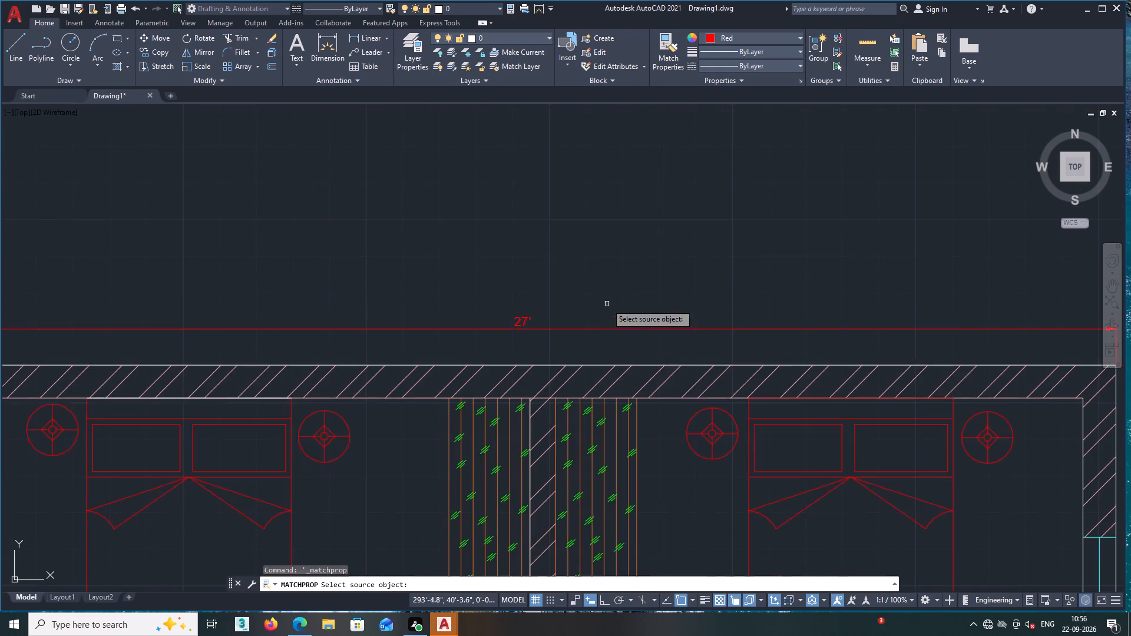
pyautogui.moveTo(591, 317); pyautogui.dragTo(709, 80, button='middle')
pyautogui.moveTo(395, 355); pyautogui.dragTo(530, 145, button='middle')
pyautogui.scroll(-1, 451, 443)
pyautogui.scroll(2, 549, 403)
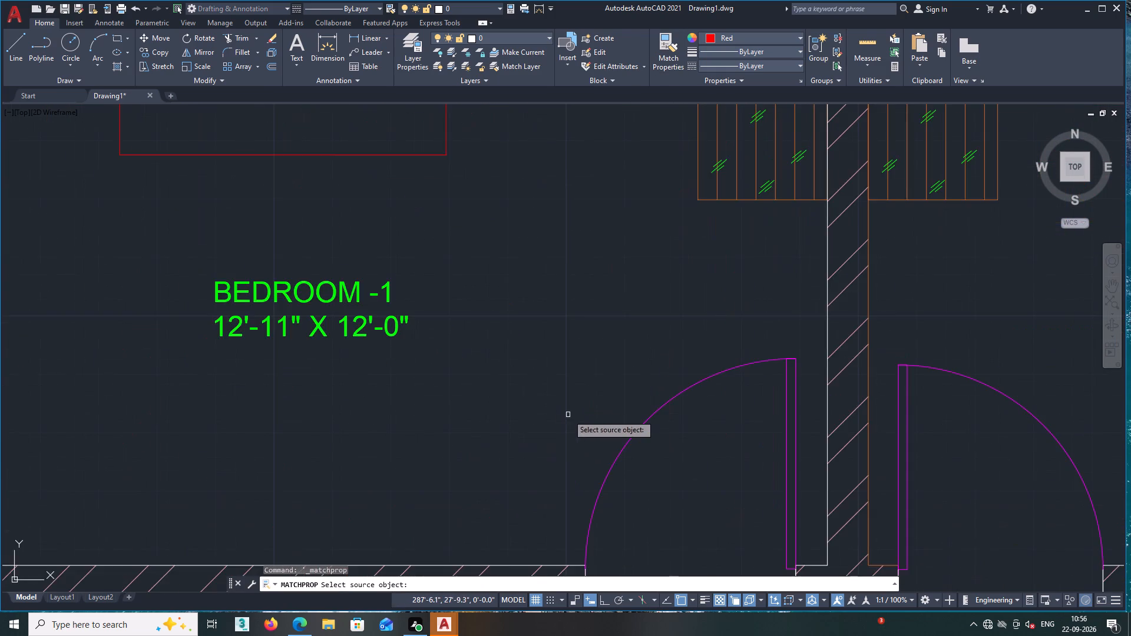
pyautogui.middleClick(568, 415)
pyautogui.scroll(-5, 568, 415)
pyautogui.moveTo(561, 500); pyautogui.dragTo(554, 426, button='middle')
pyautogui.scroll(2, 557, 491)
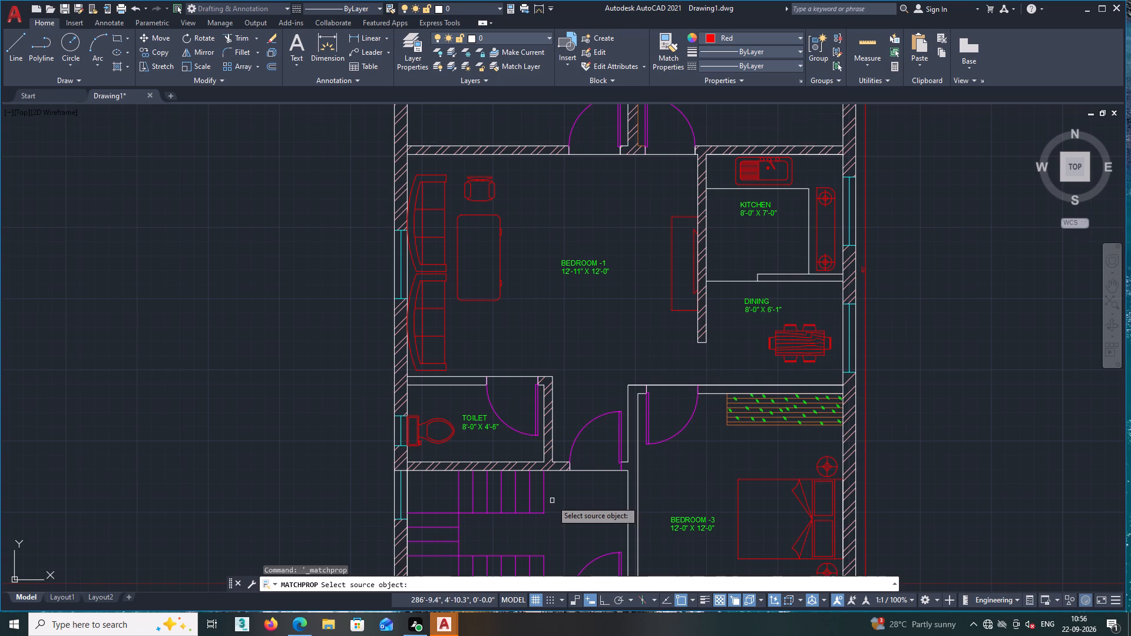
pyautogui.click(545, 506)
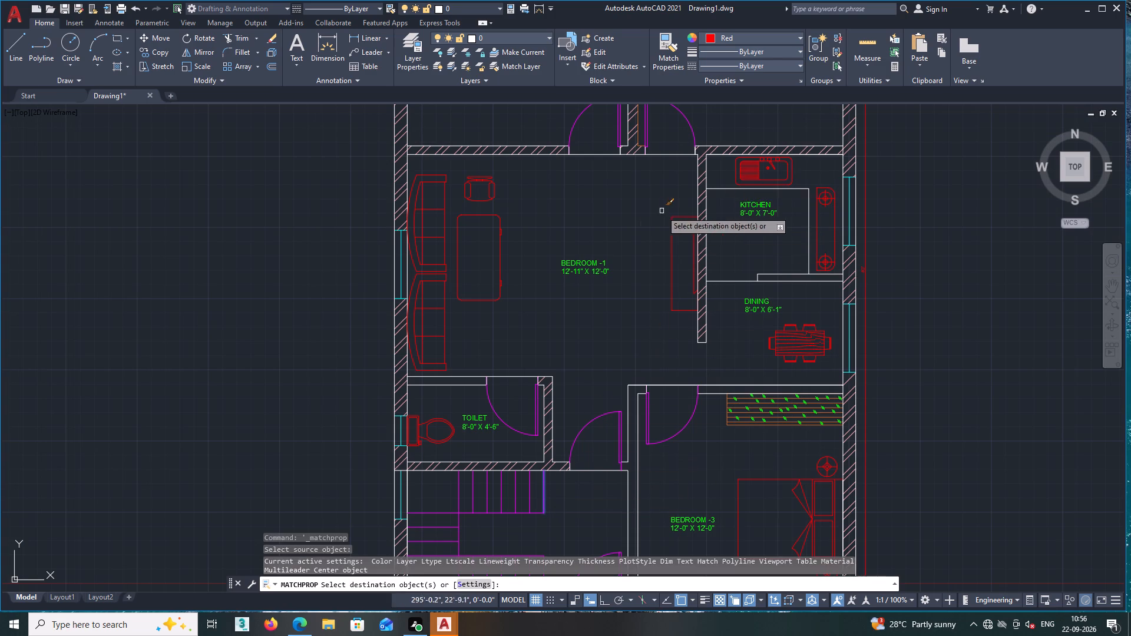
pyautogui.moveTo(635, 229); pyautogui.dragTo(554, 572, button='middle')
pyautogui.scroll(2, 542, 253)
pyautogui.click(552, 274)
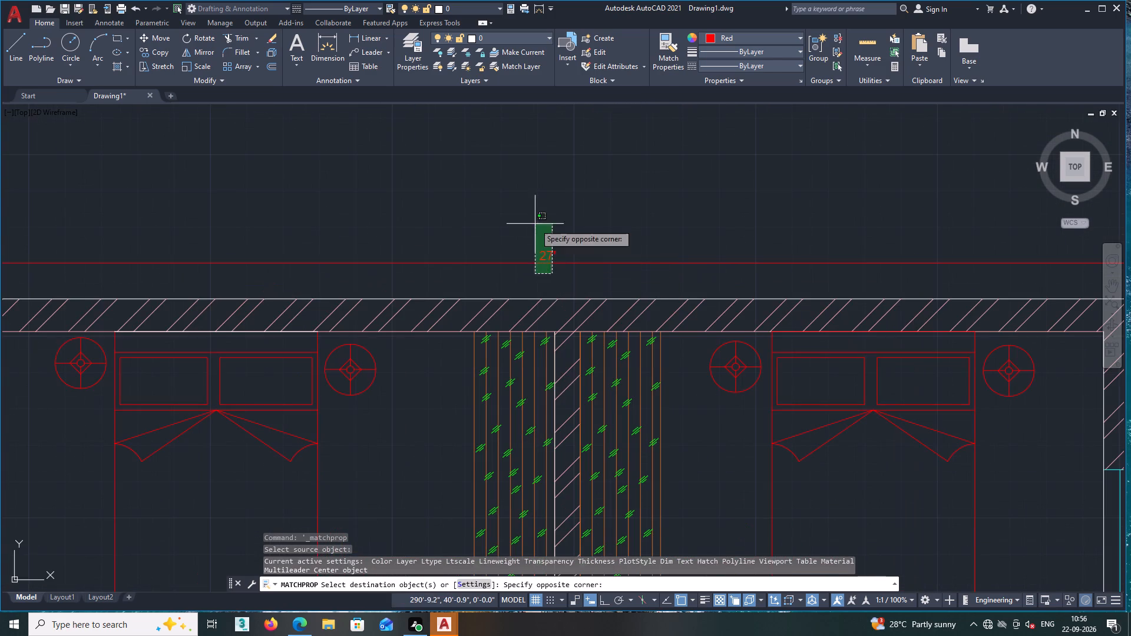
pyautogui.click(530, 217)
# Apply the same magenta properties to the overall length dimension beside BEDROOM -2, and finish matching.
pyautogui.moveTo(609, 227); pyautogui.dragTo(332, 200, button='middle')
pyautogui.click(900, 377)
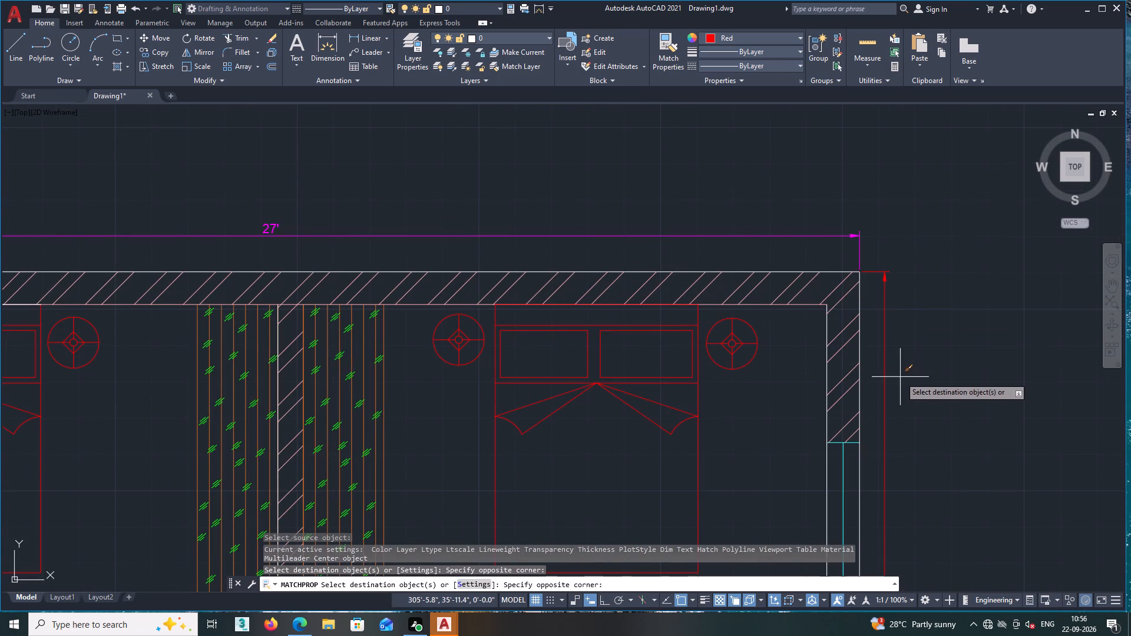
pyautogui.click(873, 347)
pyautogui.scroll(-2, 900, 362)
pyautogui.moveTo(907, 380); pyautogui.dragTo(858, 257, button='middle')
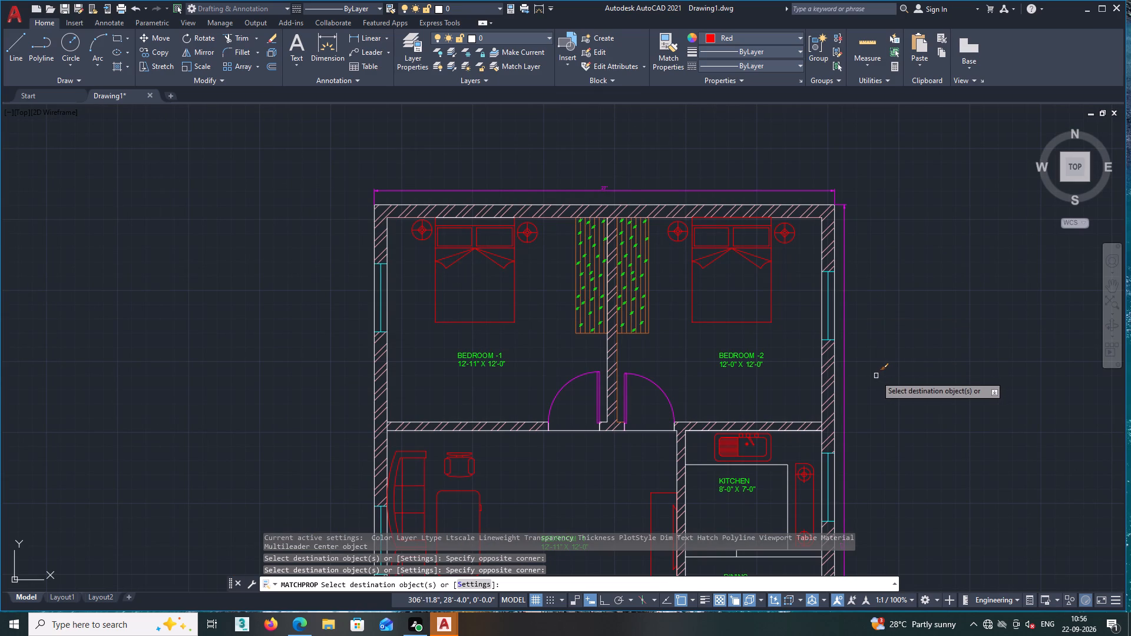
pyautogui.press('space')
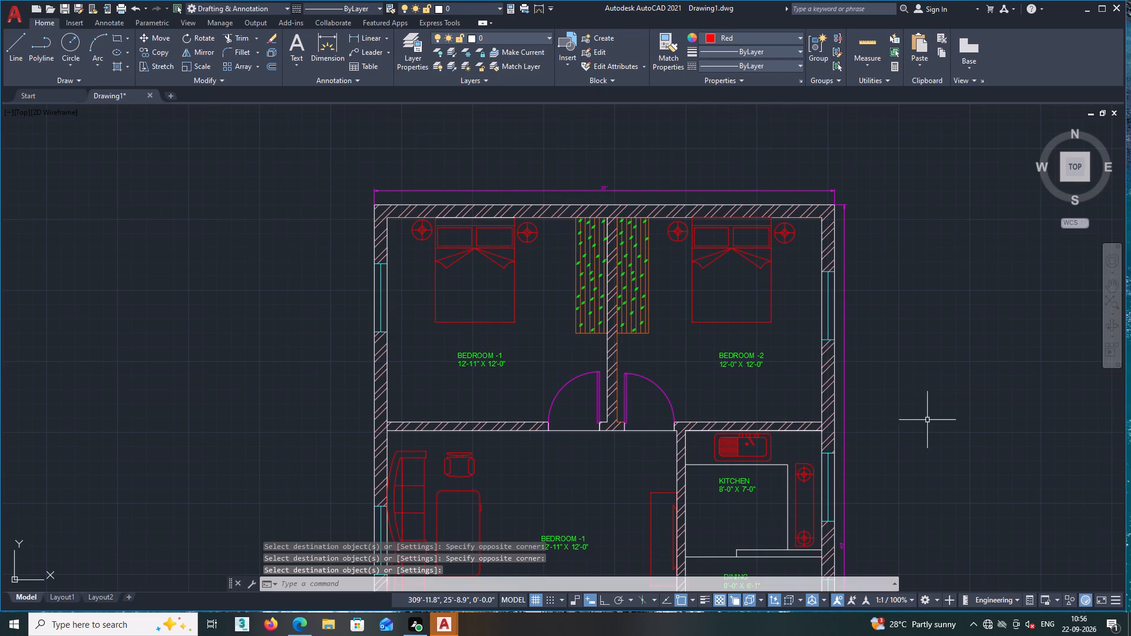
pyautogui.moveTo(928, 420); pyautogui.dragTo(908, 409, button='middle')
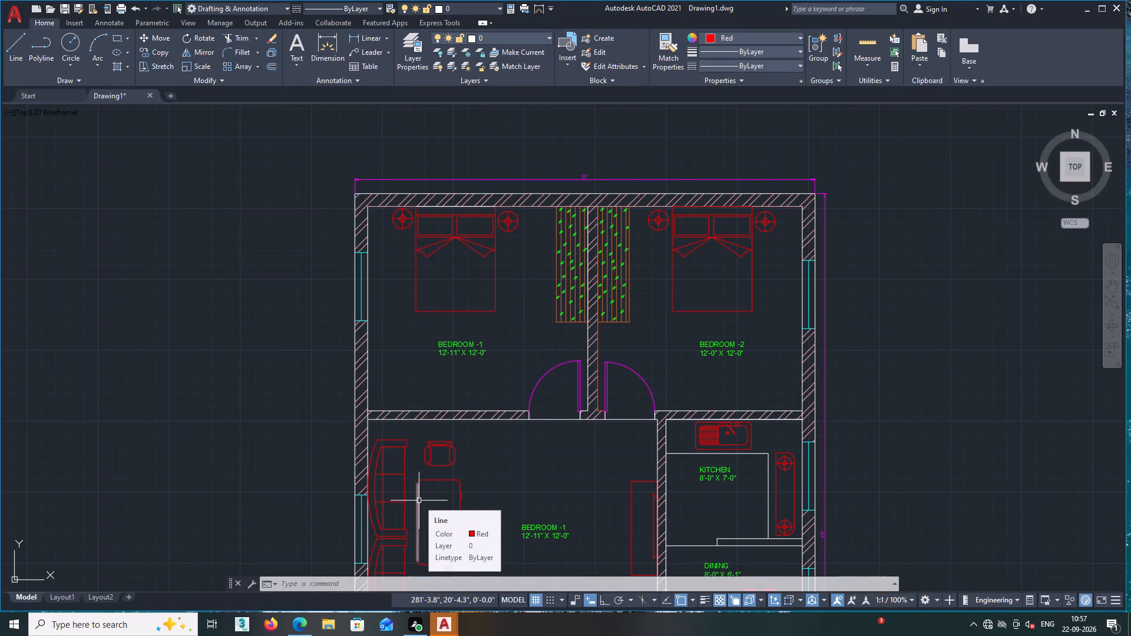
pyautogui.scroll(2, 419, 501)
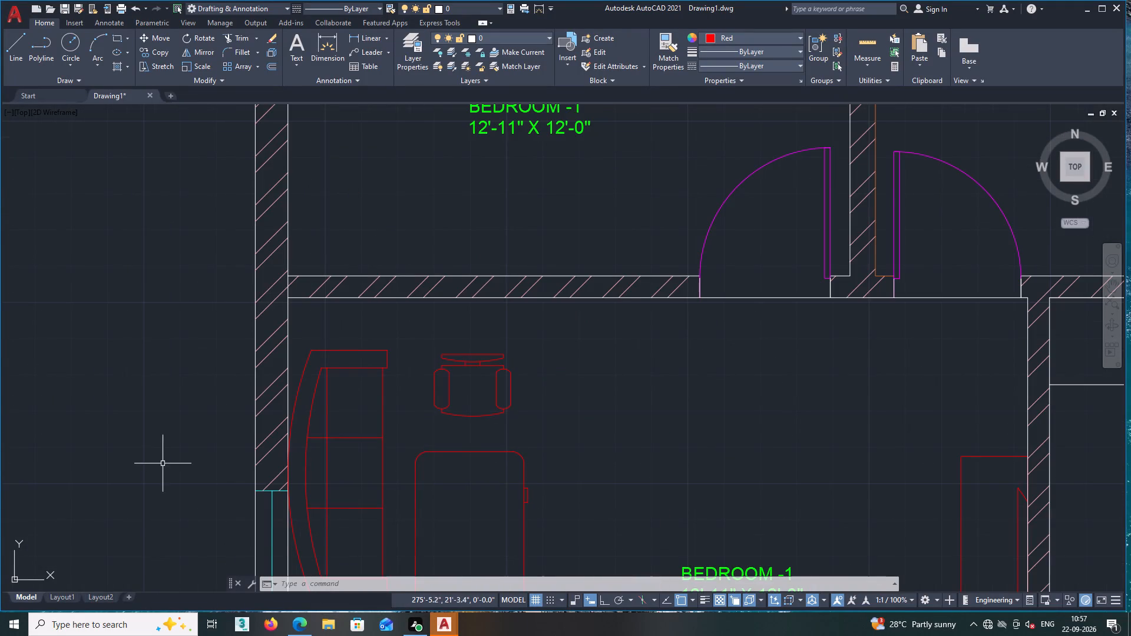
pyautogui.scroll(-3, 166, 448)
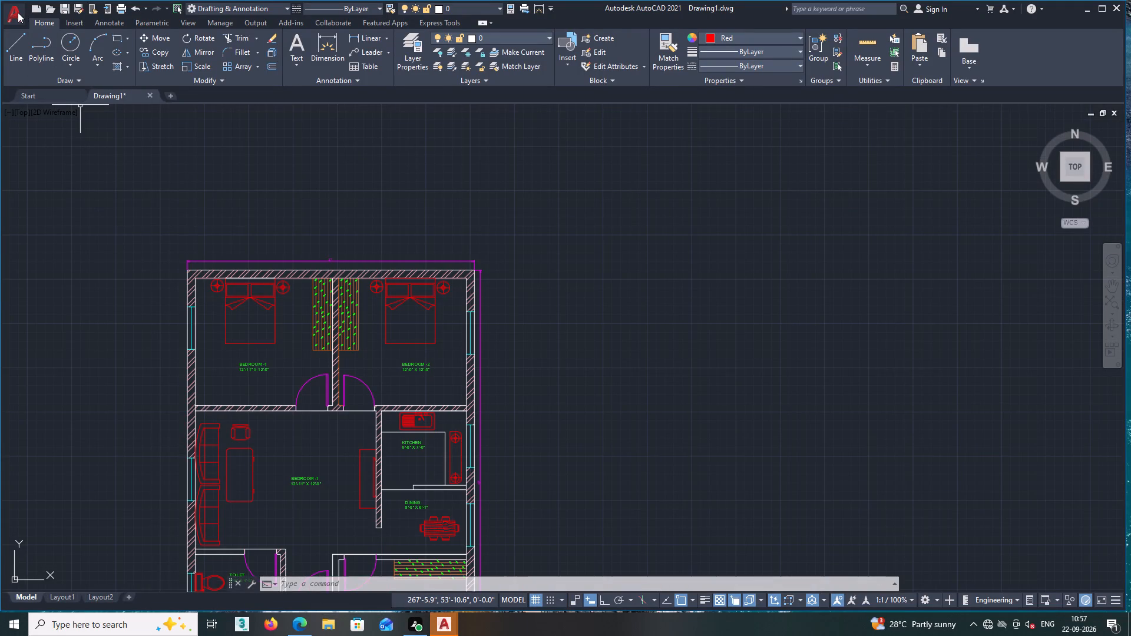
# Save the drawing in the Documents folder under the file name 22-09-26.
pyautogui.click(18, 12)
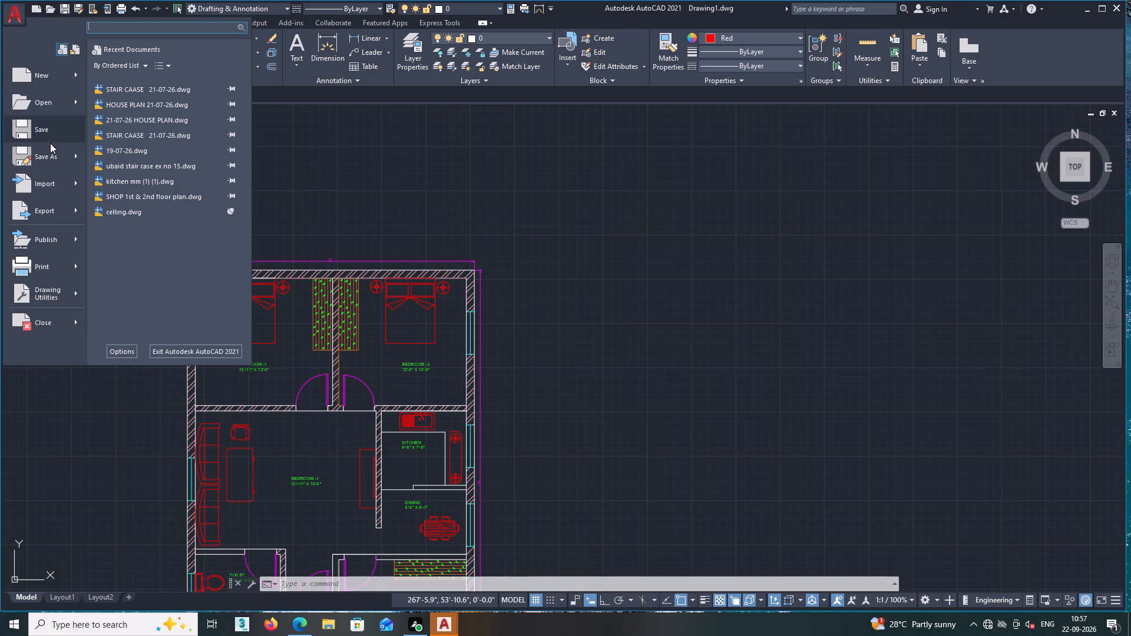
pyautogui.click(48, 129)
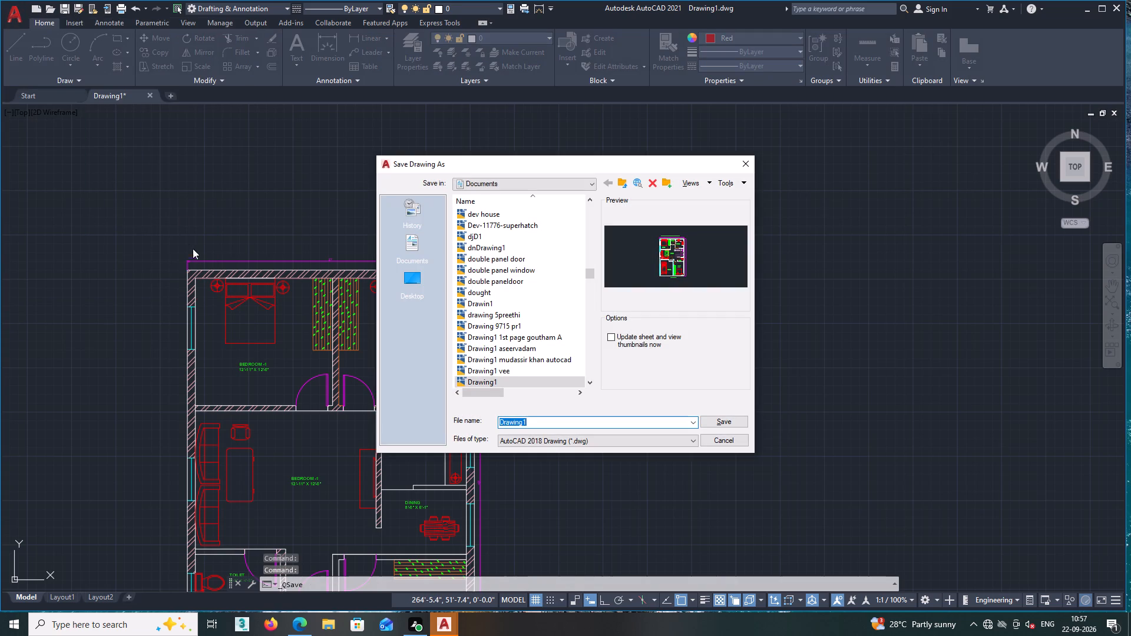
pyautogui.click(539, 421)
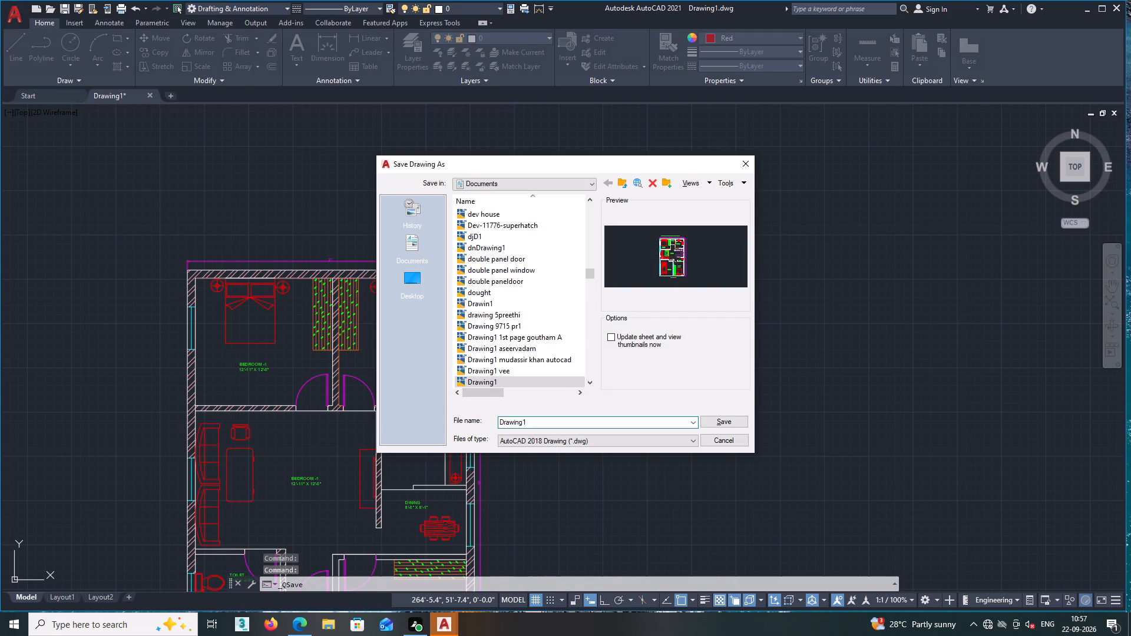
pyautogui.press('BackSpace')
pyautogui.press('BackSpace')
pyautogui.press('BackSpace')
pyautogui.press('BackSpace')
pyautogui.press('BackSpace')
pyautogui.press('BackSpace')
pyautogui.press('BackSpace')
pyautogui.press('BackSpace')
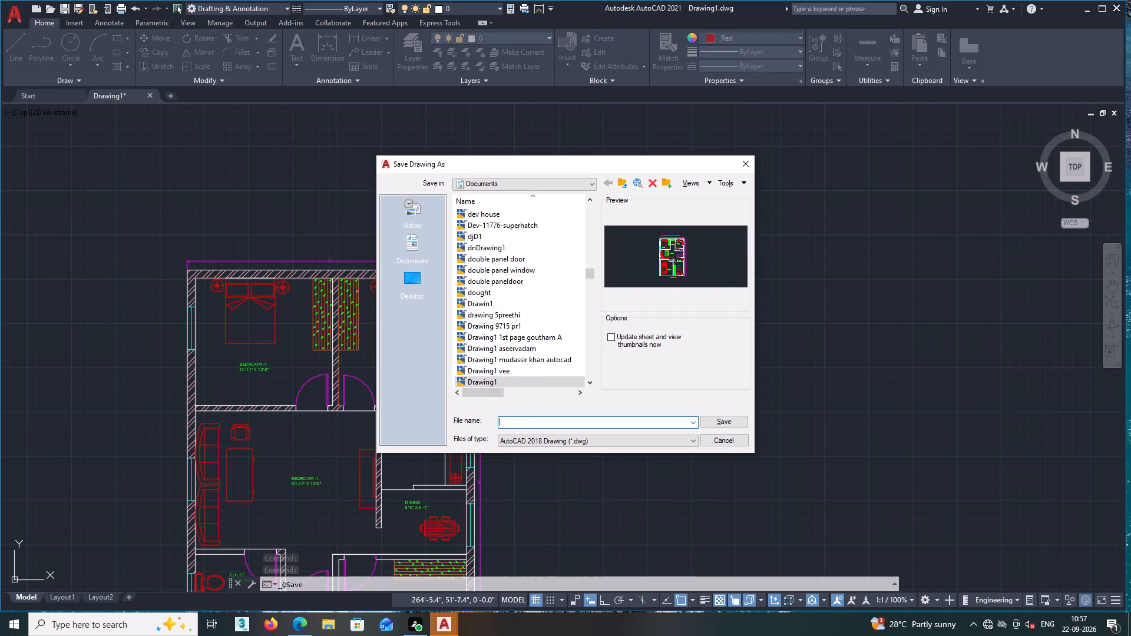
pyautogui.write('22')
pyautogui.press('-')
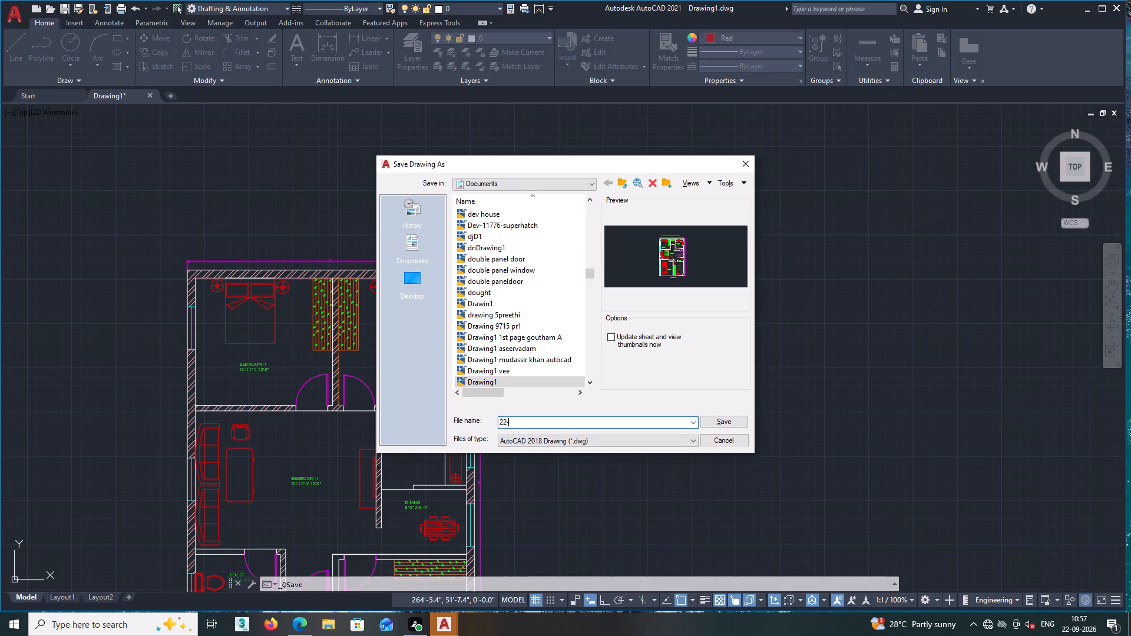
pyautogui.write('07-')
pyautogui.write('26')
pyautogui.press('BackSpace')
pyautogui.press('BackSpace')
pyautogui.press('BackSpace')
pyautogui.press('BackSpace')
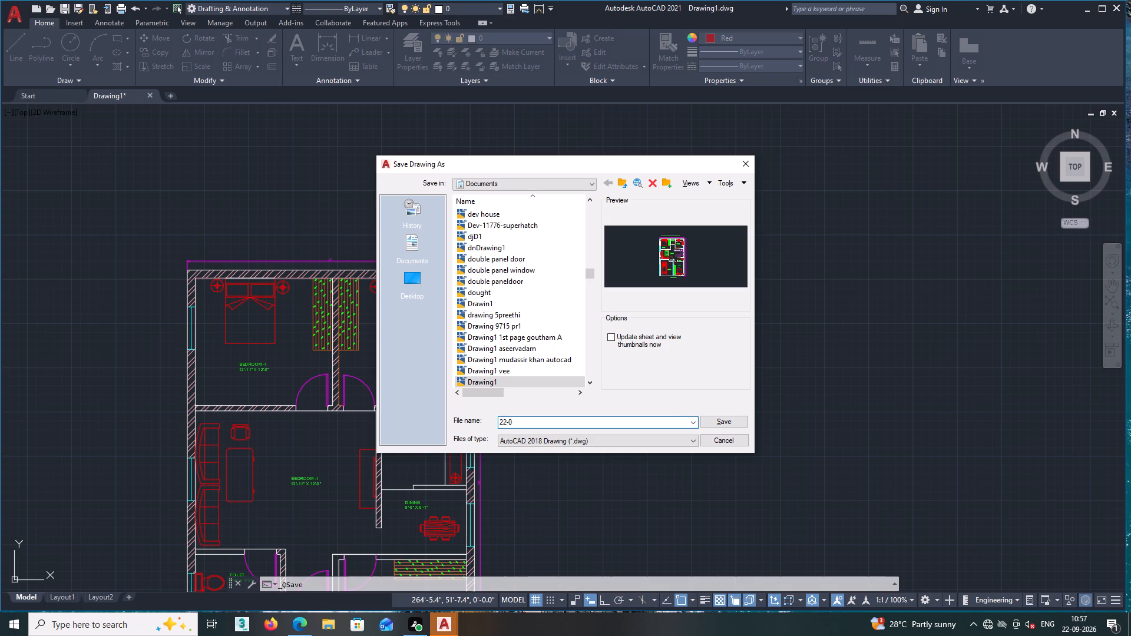
pyautogui.press('9')
pyautogui.press('BackSpace')
pyautogui.write('9-')
pyautogui.write('26')
pyautogui.click(715, 418)
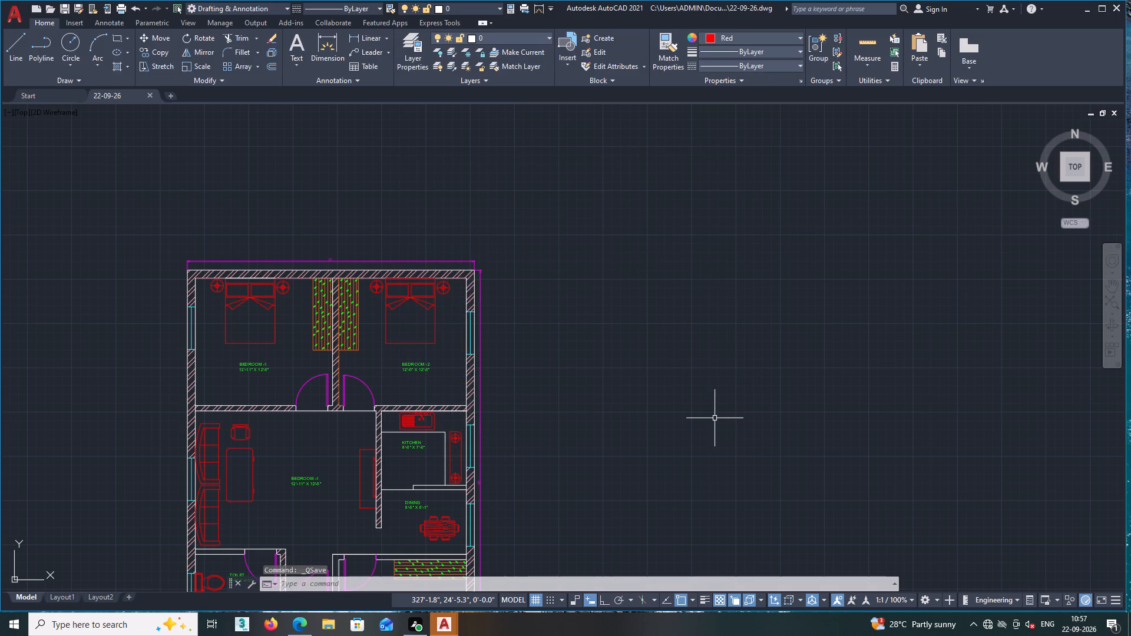
# Examine the finished floor plan, from the overall width dimension above the bedrooms through every room to the GROUND FLOOR PLAN title.
pyautogui.moveTo(567, 275); pyautogui.dragTo(520, 284, button='middle')
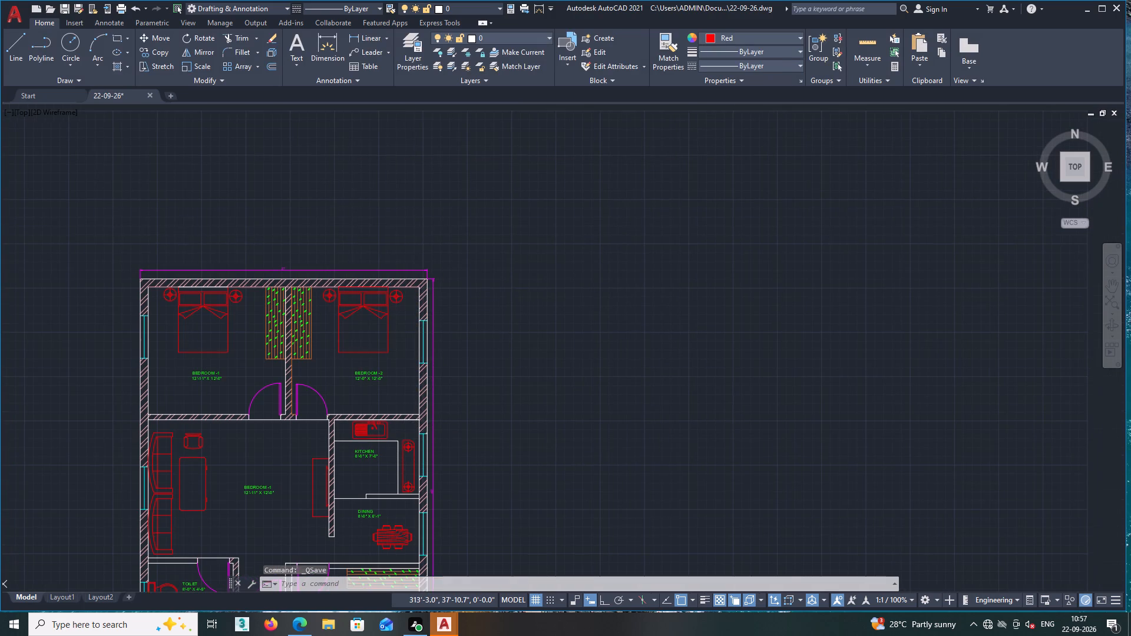
pyautogui.scroll(-1, 520, 284)
pyautogui.moveTo(517, 307); pyautogui.dragTo(527, 274, button='middle')
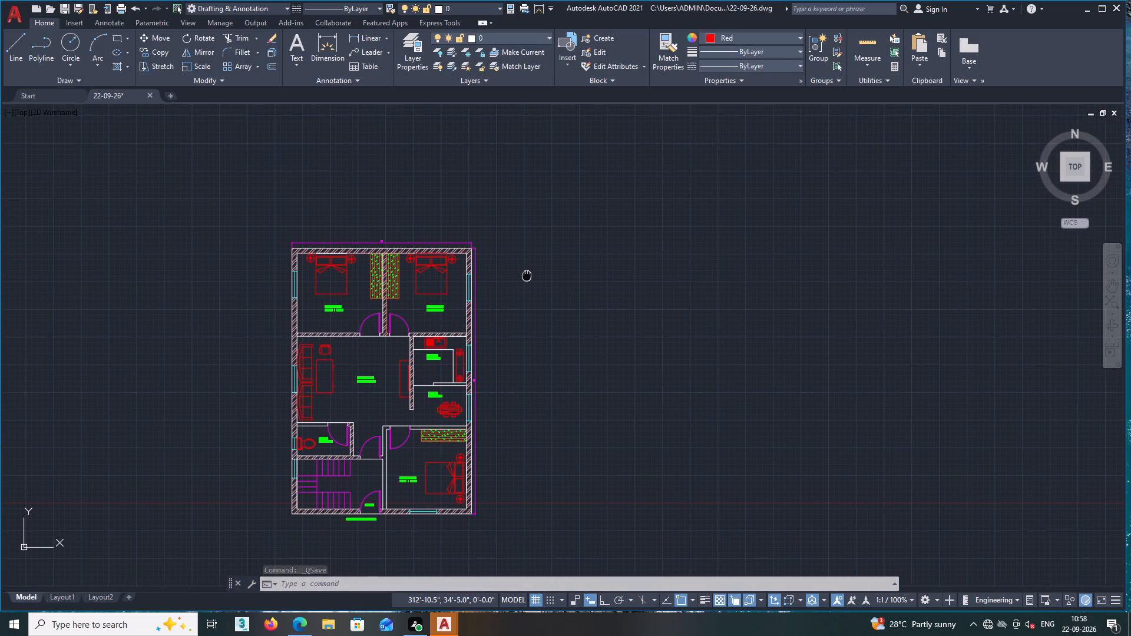
pyautogui.moveTo(527, 274); pyautogui.dragTo(536, 267, button='middle')
pyautogui.moveTo(535, 328); pyautogui.dragTo(577, 297, button='middle')
pyautogui.scroll(1, 426, 170)
pyautogui.scroll(5, 434, 229)
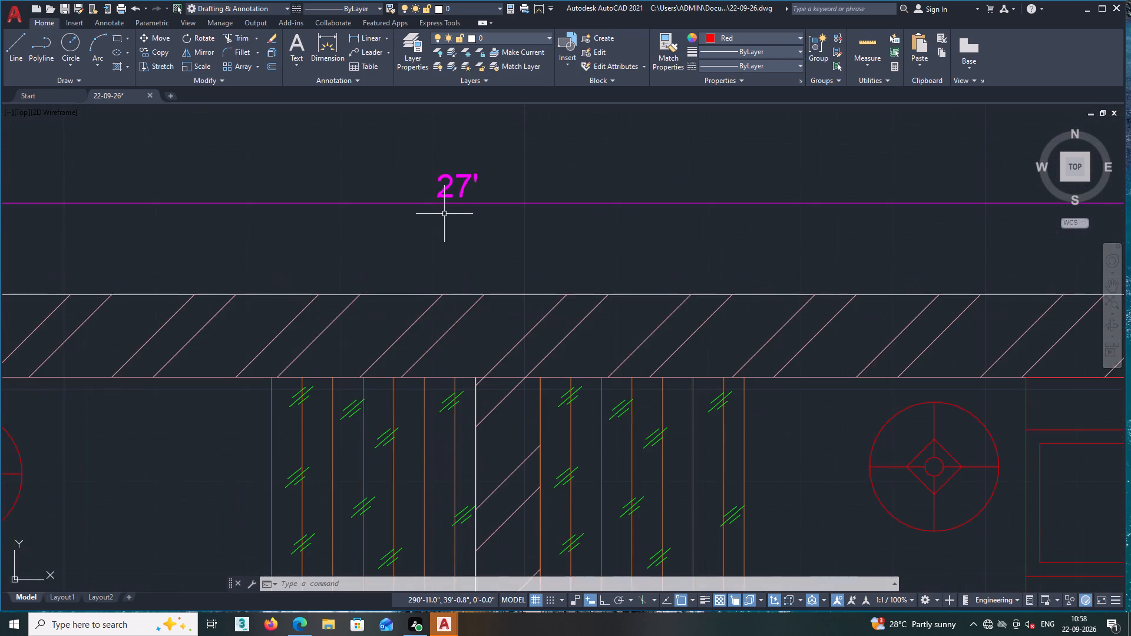
pyautogui.moveTo(450, 212); pyautogui.dragTo(439, 269, button='middle')
pyautogui.scroll(-3, 439, 269)
pyautogui.moveTo(481, 261); pyautogui.dragTo(380, 250, button='middle')
pyautogui.scroll(1, 381, 262)
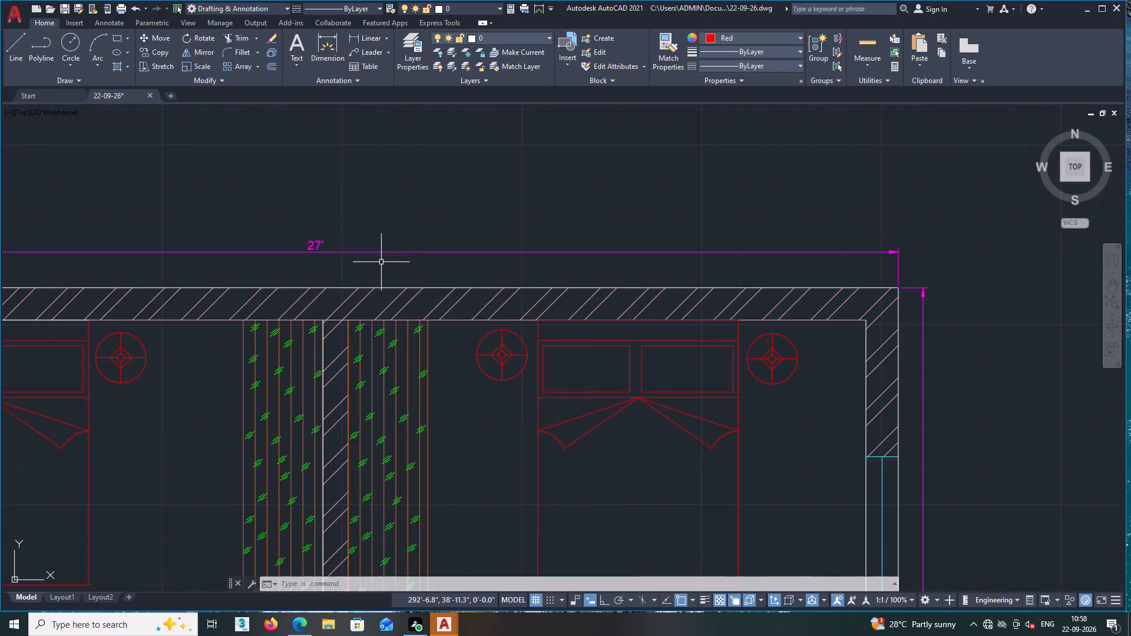
pyautogui.scroll(-2, 381, 267)
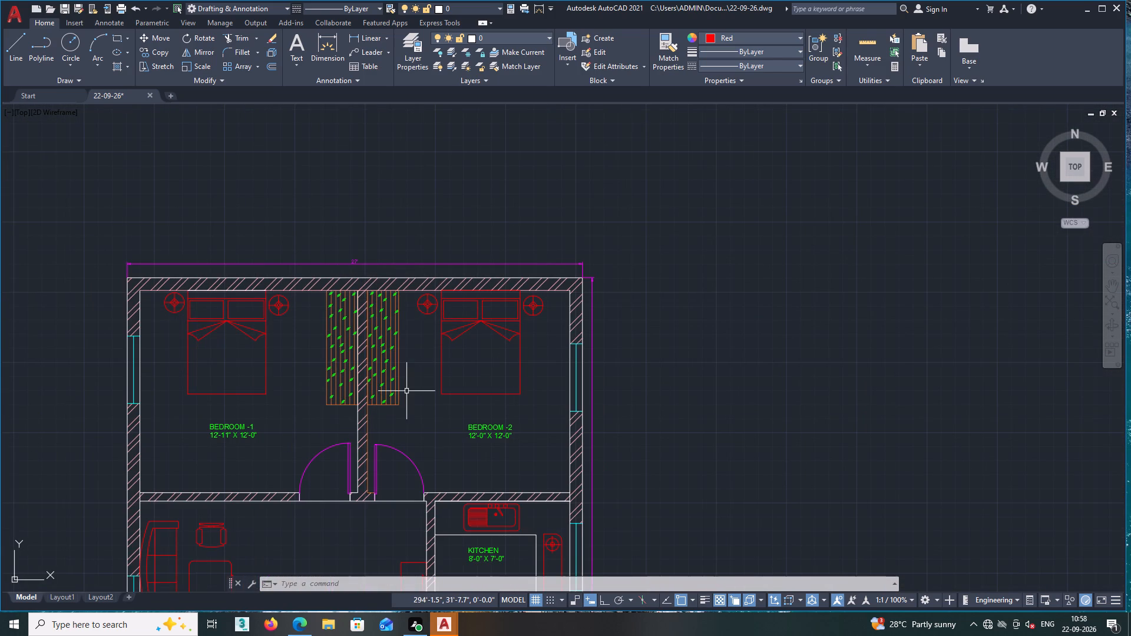
pyautogui.moveTo(409, 391); pyautogui.dragTo(481, 370, button='middle')
pyautogui.moveTo(454, 414); pyautogui.dragTo(458, 354, button='middle')
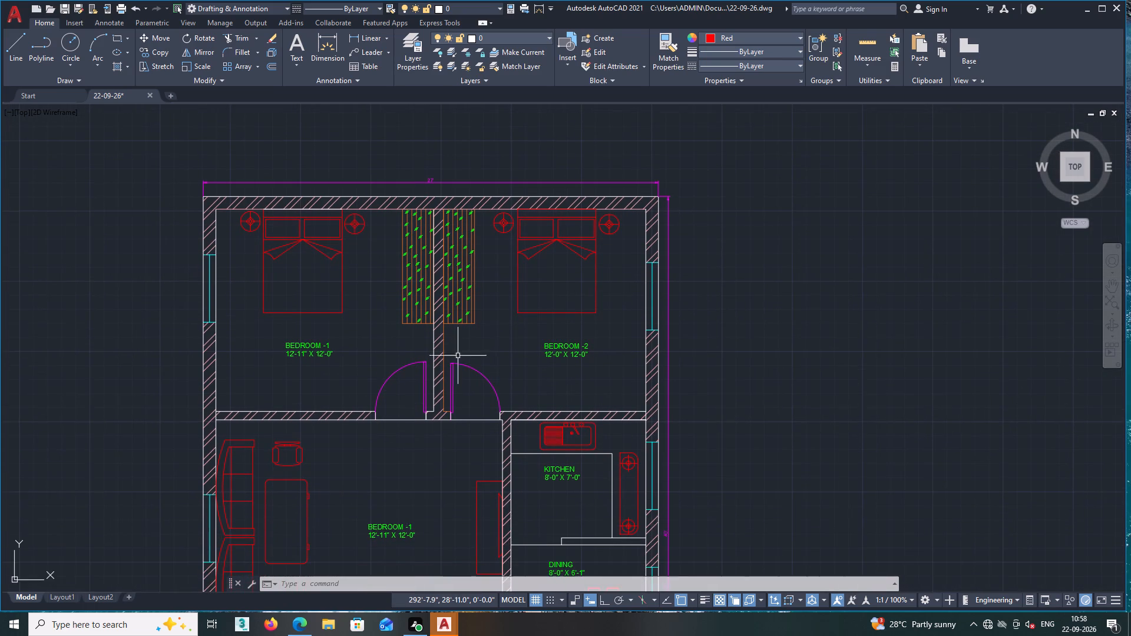
pyautogui.moveTo(495, 311); pyautogui.dragTo(485, 269, button='middle')
pyautogui.moveTo(486, 353); pyautogui.dragTo(491, 236, button='middle')
pyautogui.moveTo(473, 337); pyautogui.dragTo(475, 260, button='middle')
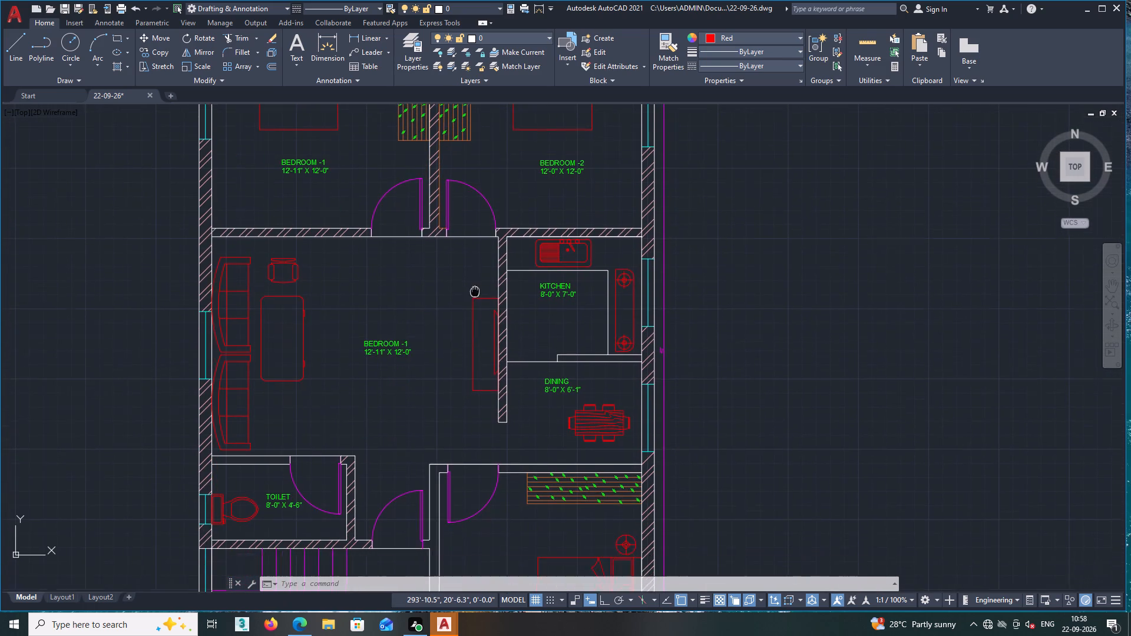
pyautogui.moveTo(475, 260); pyautogui.dragTo(473, 241, button='middle')
pyautogui.moveTo(460, 340); pyautogui.dragTo(461, 317, button='middle')
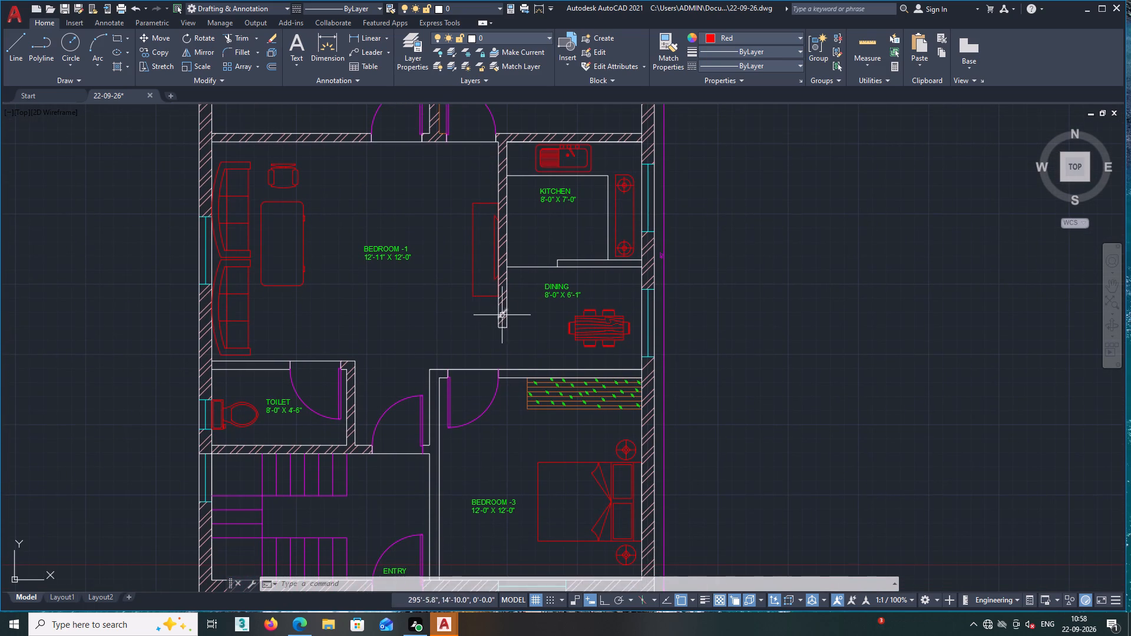
pyautogui.scroll(-2, 507, 313)
pyautogui.scroll(3, 469, 441)
pyautogui.moveTo(419, 425); pyautogui.dragTo(452, 438, button='middle')
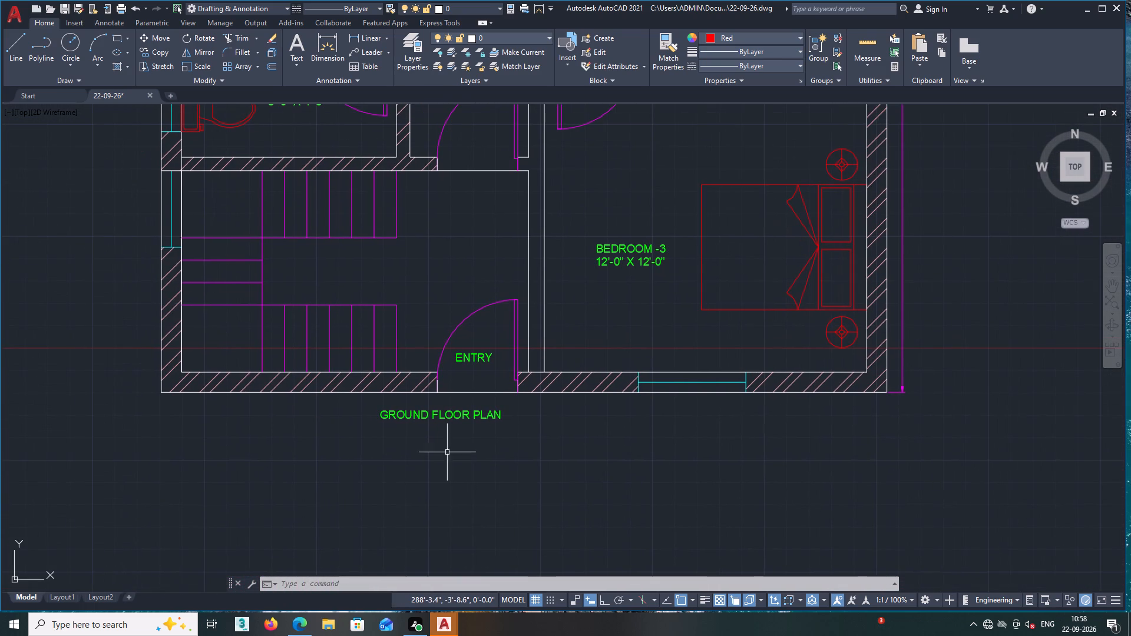
# Save the 22-09-26 drawing again under its existing file name.
pyautogui.click(14, 10)
pyautogui.click(41, 130)
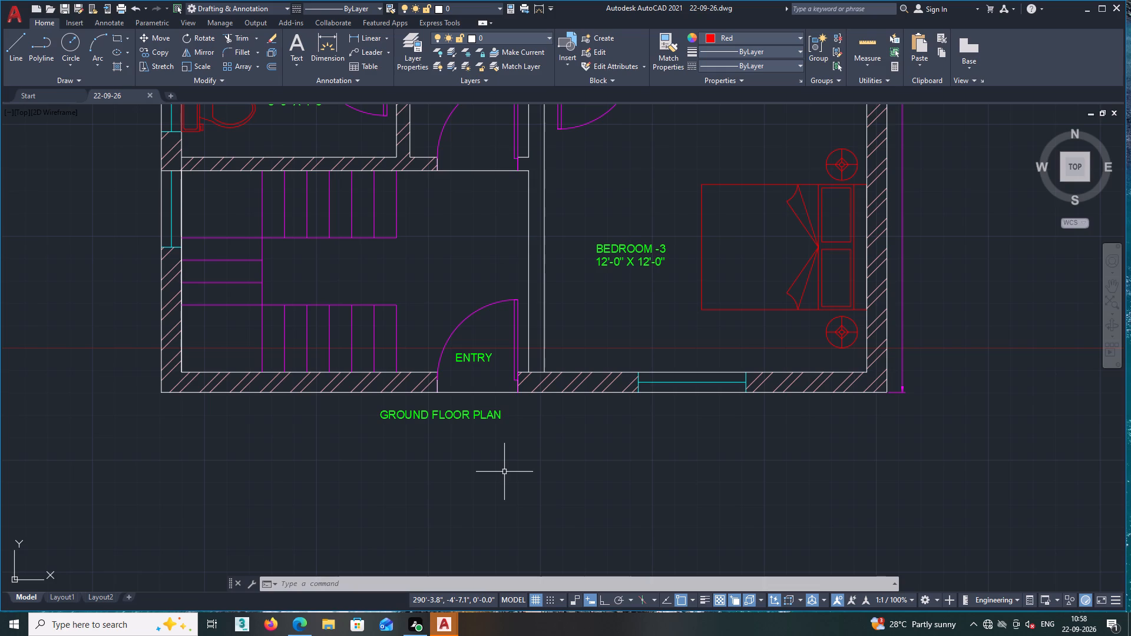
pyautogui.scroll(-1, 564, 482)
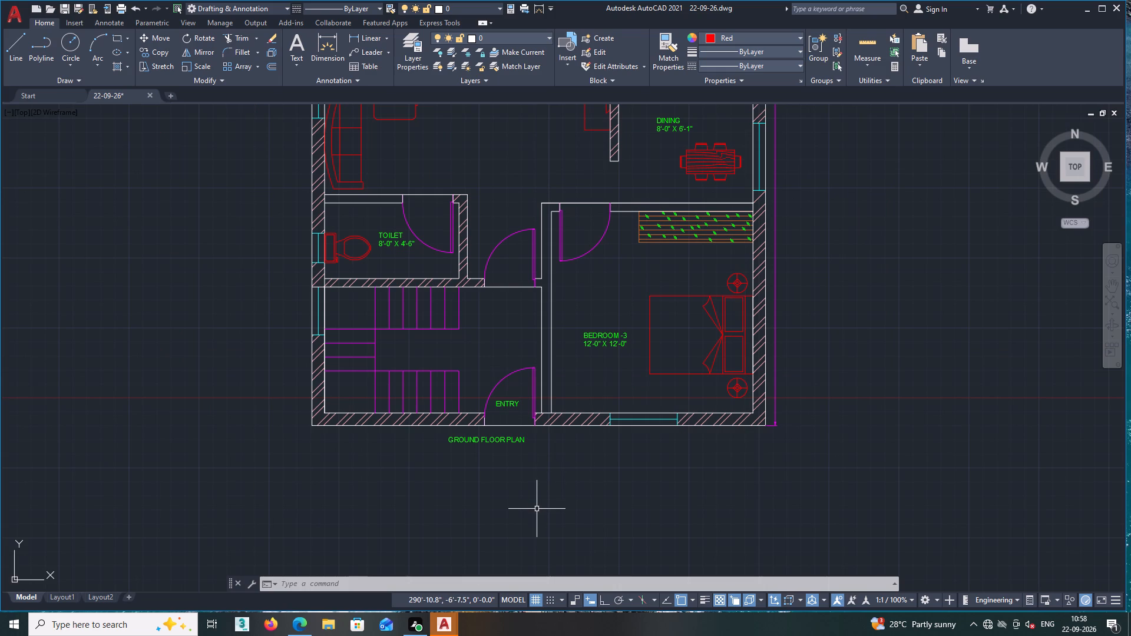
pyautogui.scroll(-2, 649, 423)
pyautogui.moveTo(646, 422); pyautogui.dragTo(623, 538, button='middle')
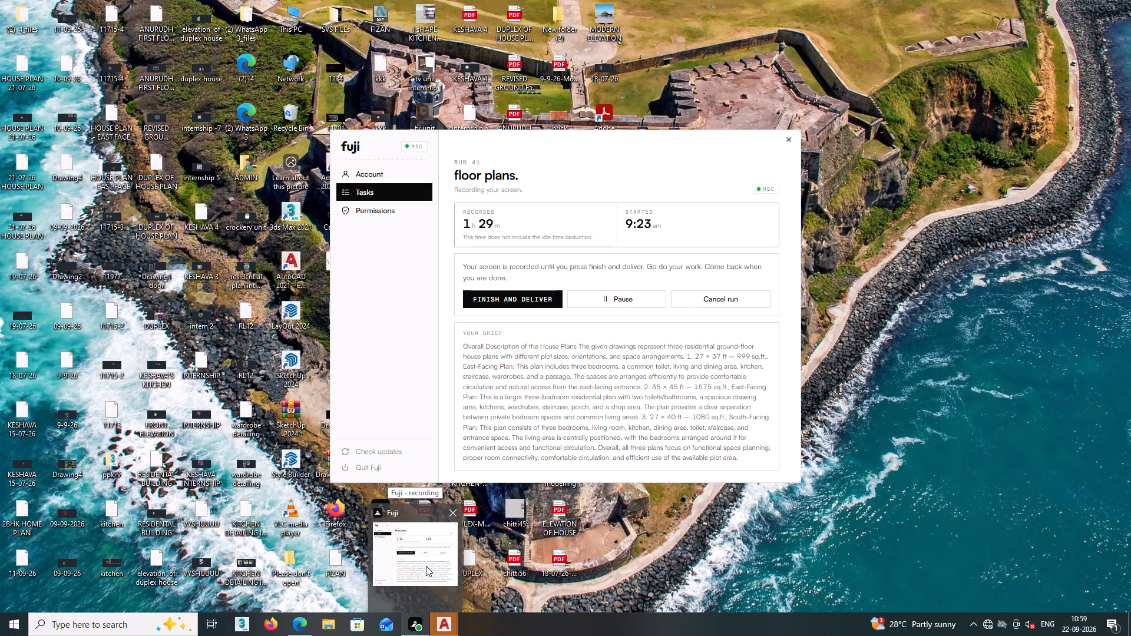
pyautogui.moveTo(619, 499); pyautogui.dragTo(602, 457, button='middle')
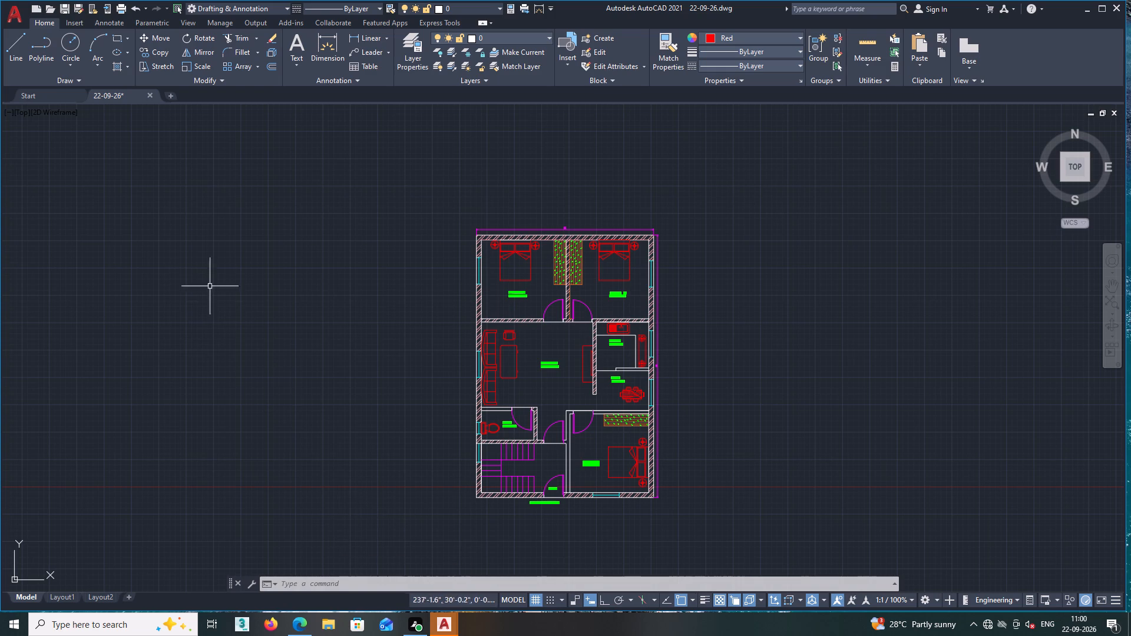
# Start a new drawing alongside the open 22-09-26 floor plan.
pyautogui.click(171, 98)
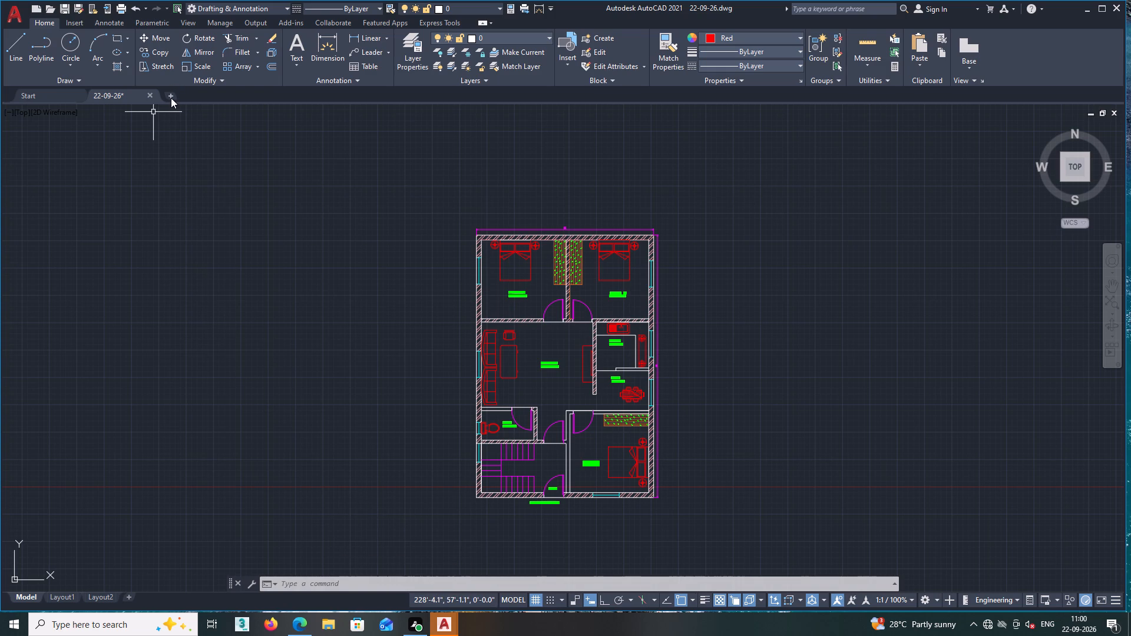
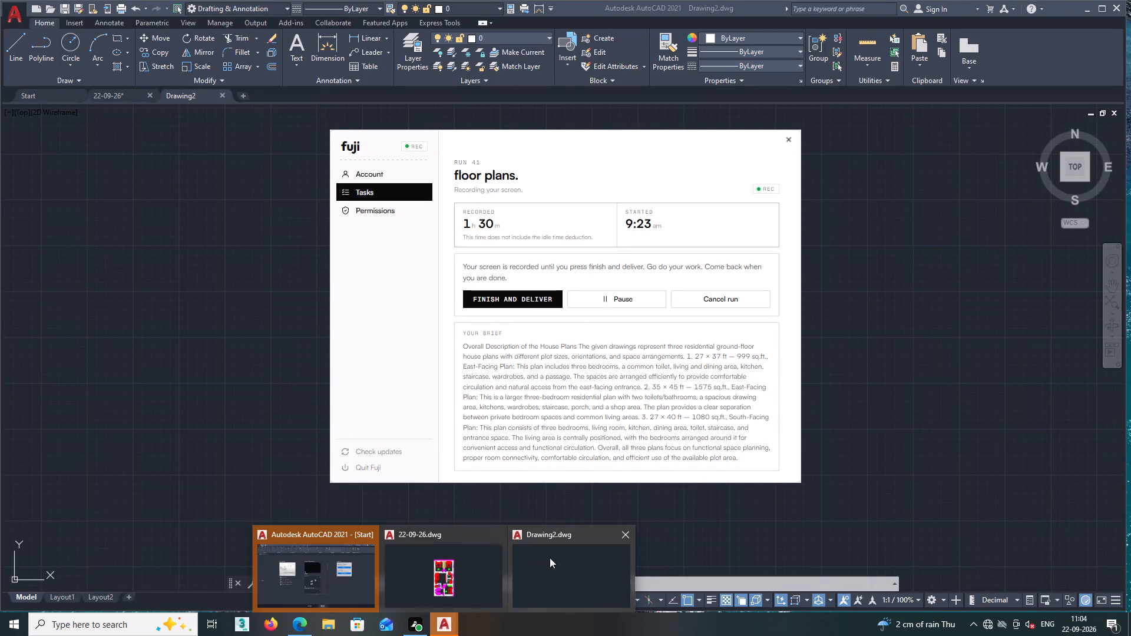
# Switch to the other AutoCAD window showing the Start page and start a new drawing there.
pyautogui.click(307, 579)
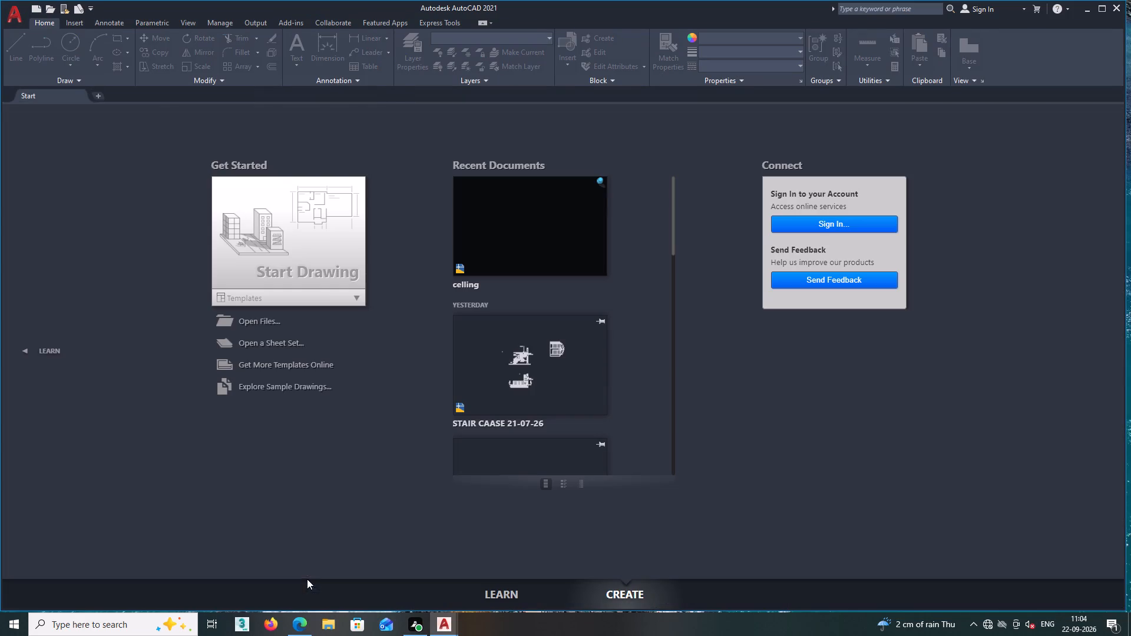
pyautogui.doubleClick(262, 255)
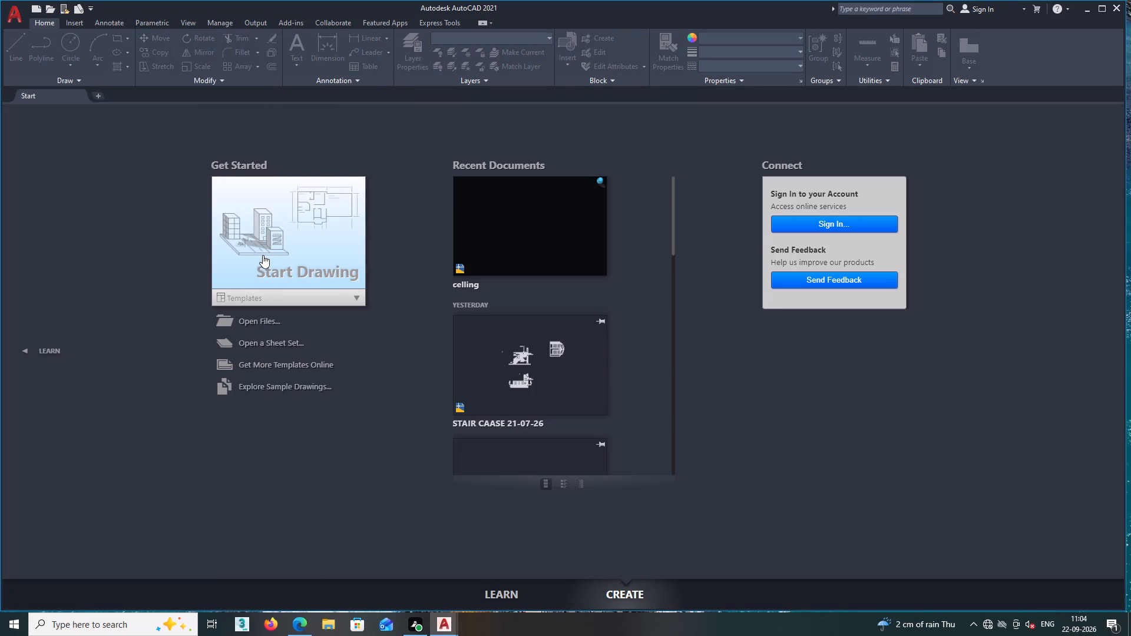
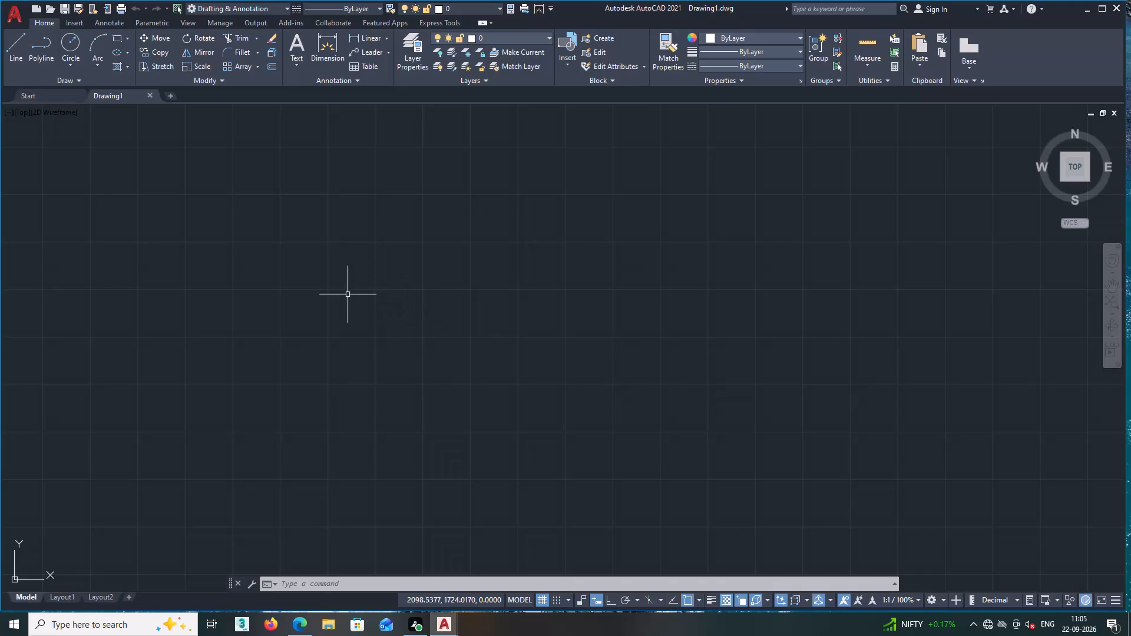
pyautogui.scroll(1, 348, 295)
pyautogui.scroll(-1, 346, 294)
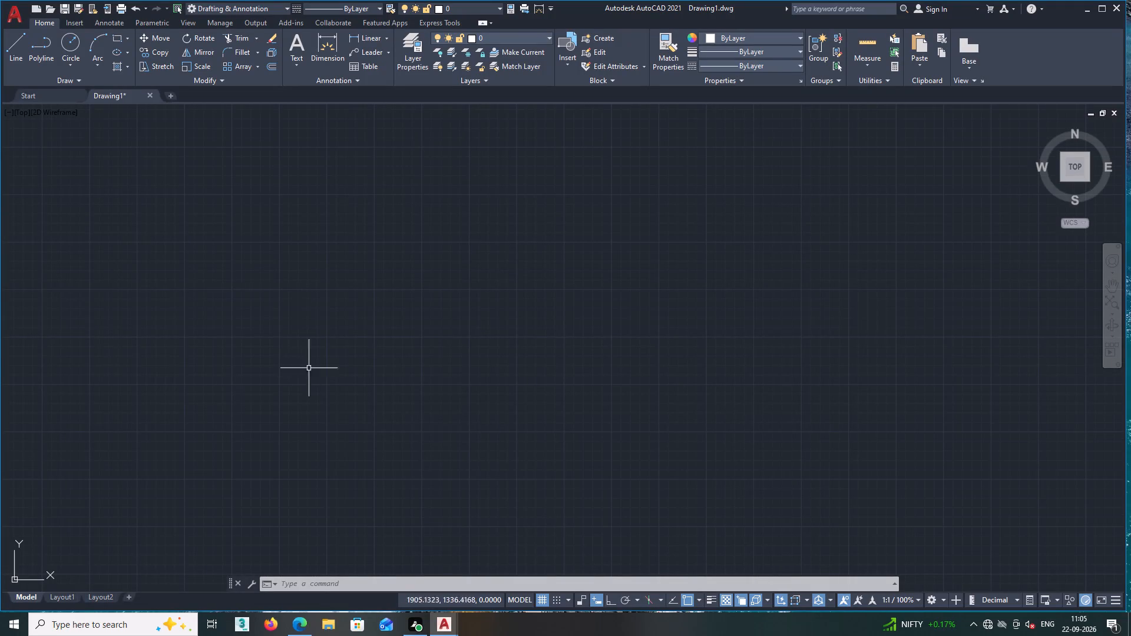
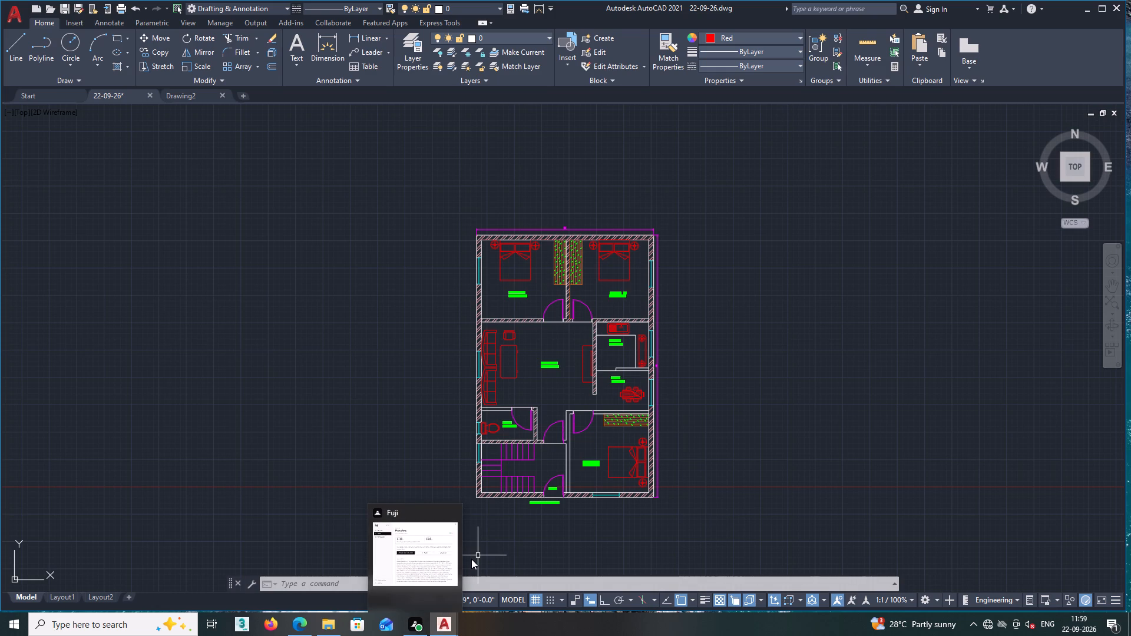
# Look over the ground floor plan for walls that still lack hatching.
pyautogui.moveTo(677, 462); pyautogui.dragTo(710, 380, button='middle')
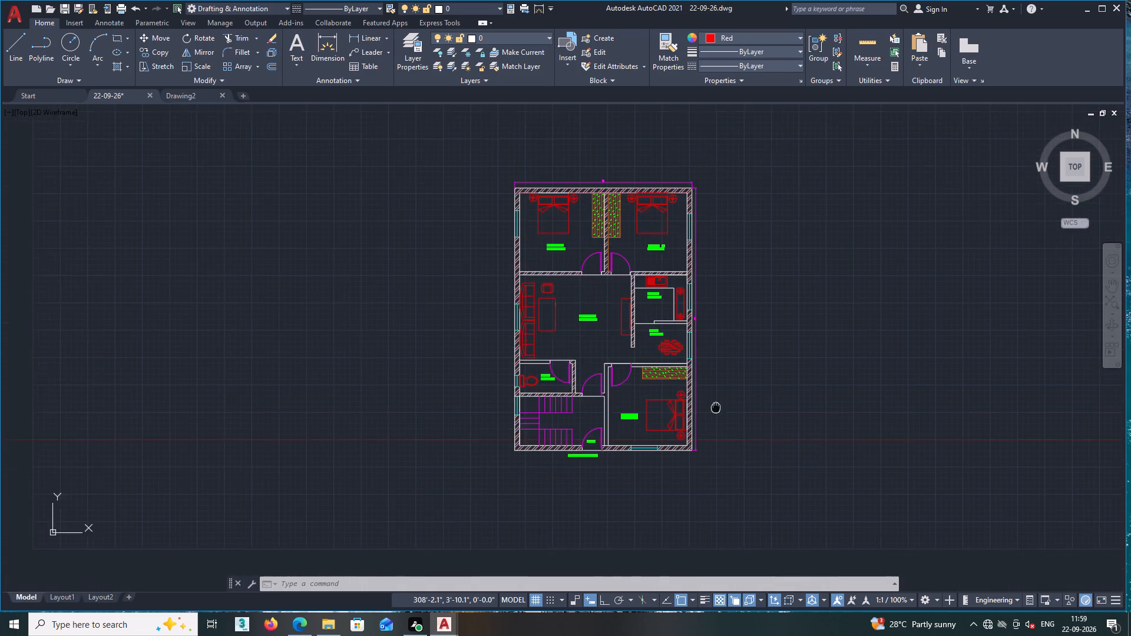
pyautogui.moveTo(710, 380); pyautogui.dragTo(682, 350, button='middle')
pyautogui.moveTo(608, 409); pyautogui.dragTo(650, 493, button='middle')
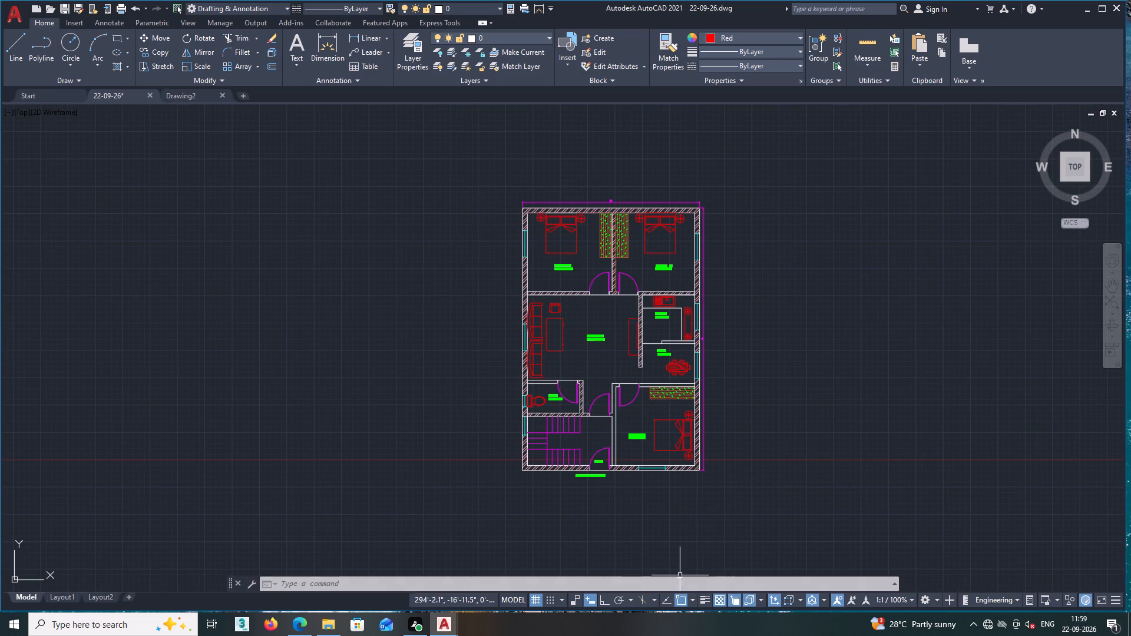
pyautogui.moveTo(623, 430); pyautogui.dragTo(398, 428, button='middle')
pyautogui.moveTo(528, 380); pyautogui.dragTo(439, 406, button='middle')
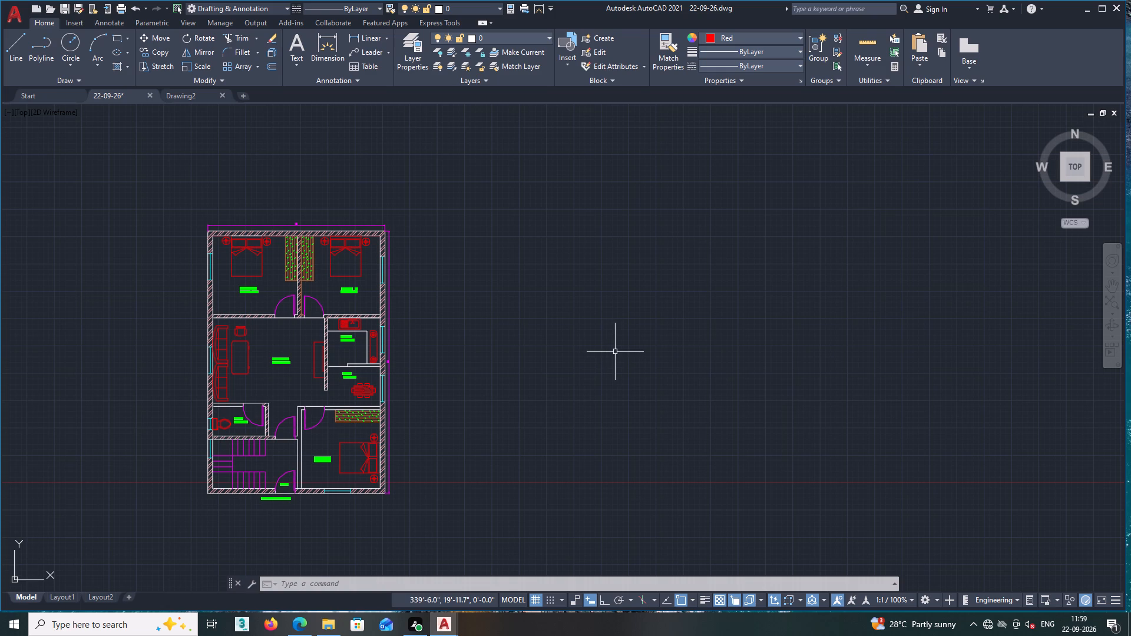
pyautogui.scroll(1, 399, 456)
pyautogui.moveTo(387, 474); pyautogui.dragTo(437, 499, button='middle')
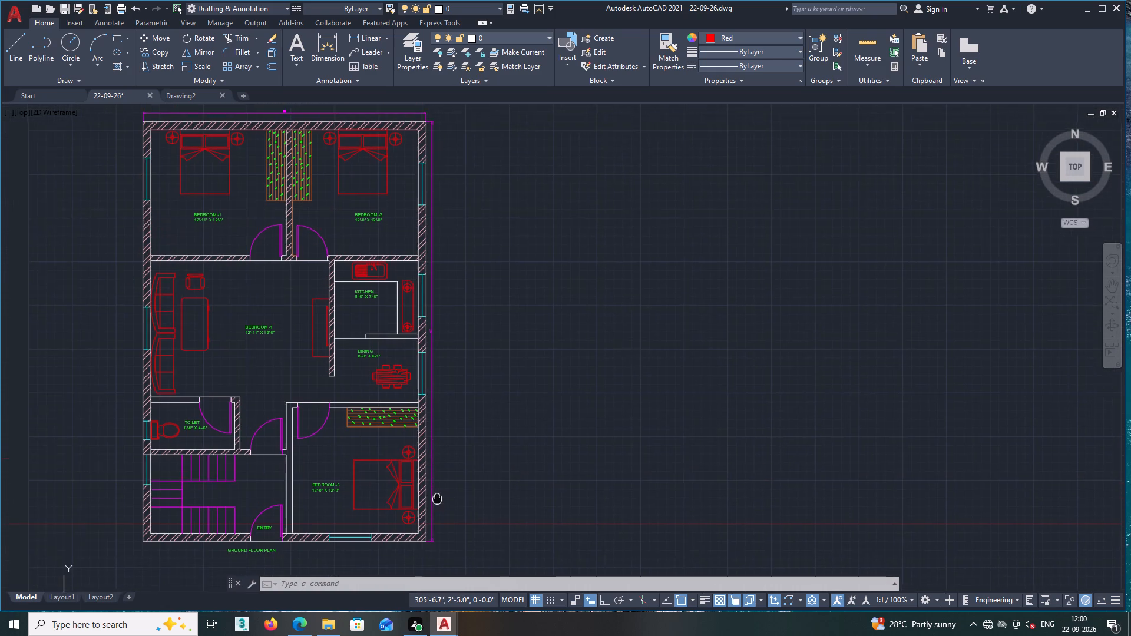
pyautogui.moveTo(437, 499); pyautogui.dragTo(445, 499, button='middle')
pyautogui.scroll(-1, 445, 499)
pyautogui.moveTo(449, 474); pyautogui.dragTo(452, 469, button='middle')
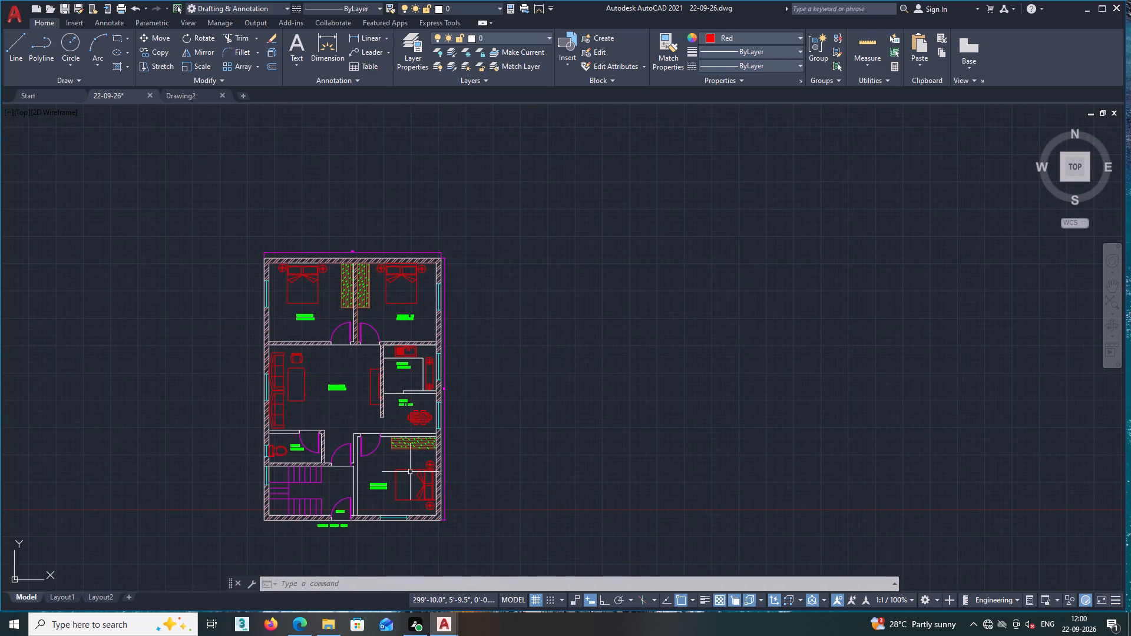
# Hatch the wall between Bedroom-3 and the staircase and the wall between Bedroom-3 and the dining area.
pyautogui.scroll(1, 410, 472)
pyautogui.moveTo(410, 472); pyautogui.dragTo(458, 458, button='middle')
pyautogui.scroll(2, 418, 468)
pyautogui.moveTo(418, 468); pyautogui.dragTo(497, 435, button='middle')
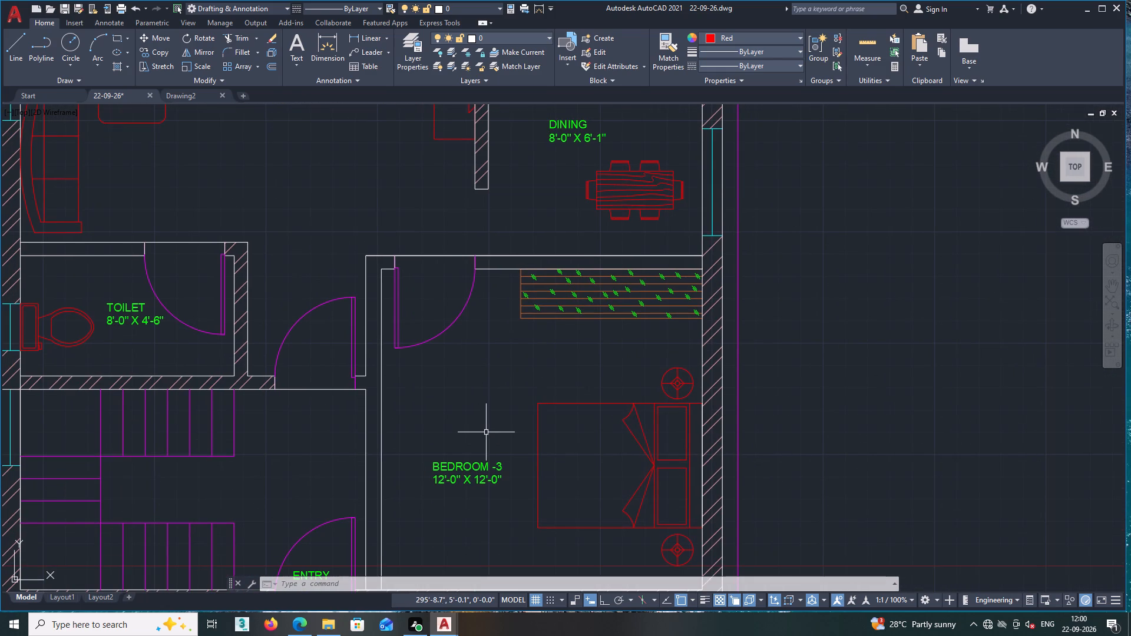
pyautogui.press('h')
pyautogui.press('Return')
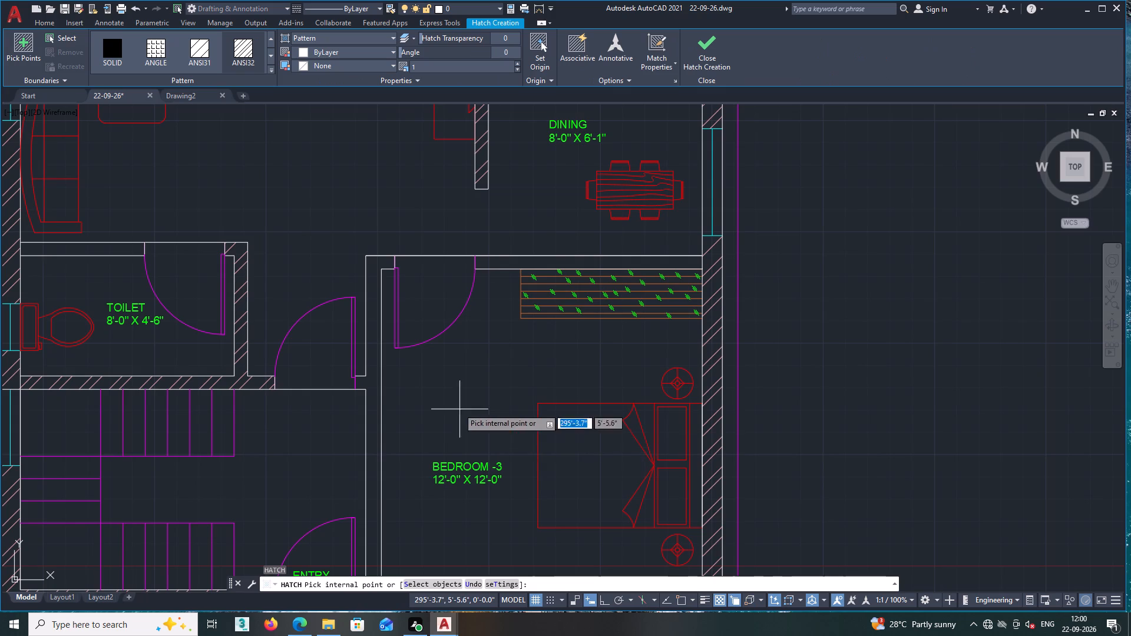
pyautogui.click(371, 426)
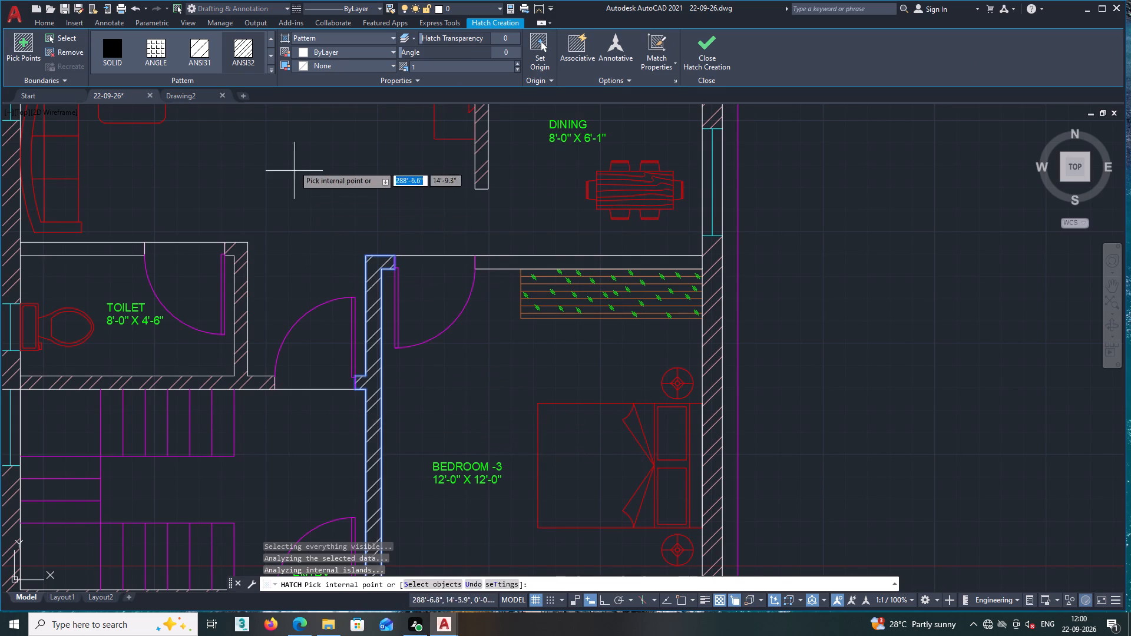
pyautogui.scroll(-1, 461, 337)
pyautogui.moveTo(461, 336); pyautogui.dragTo(435, 299, button='middle')
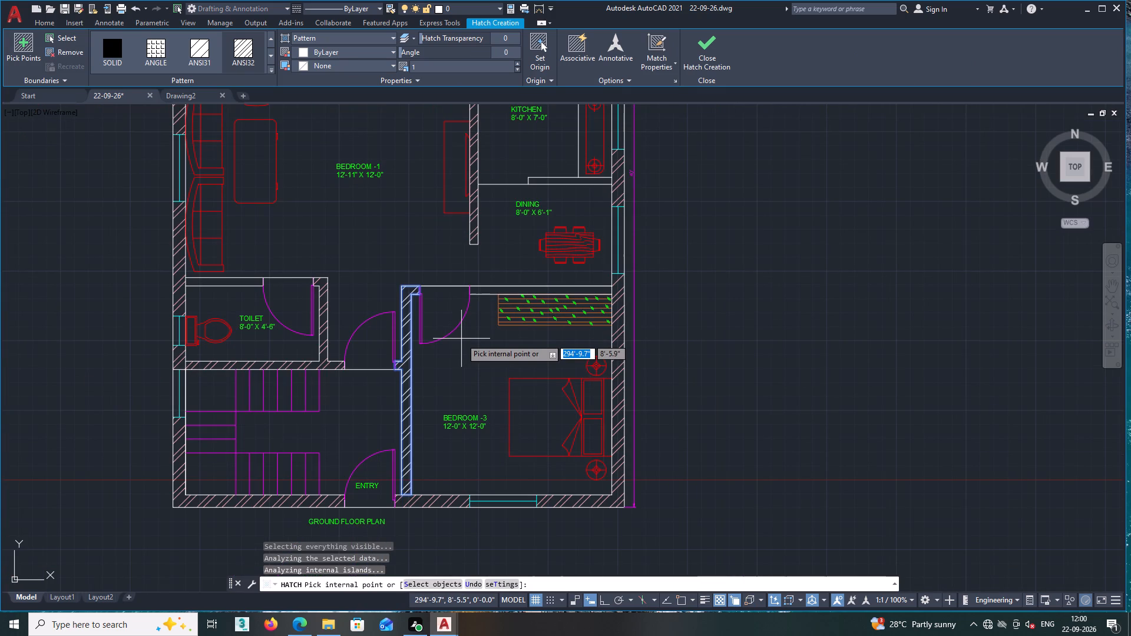
pyautogui.scroll(2, 487, 259)
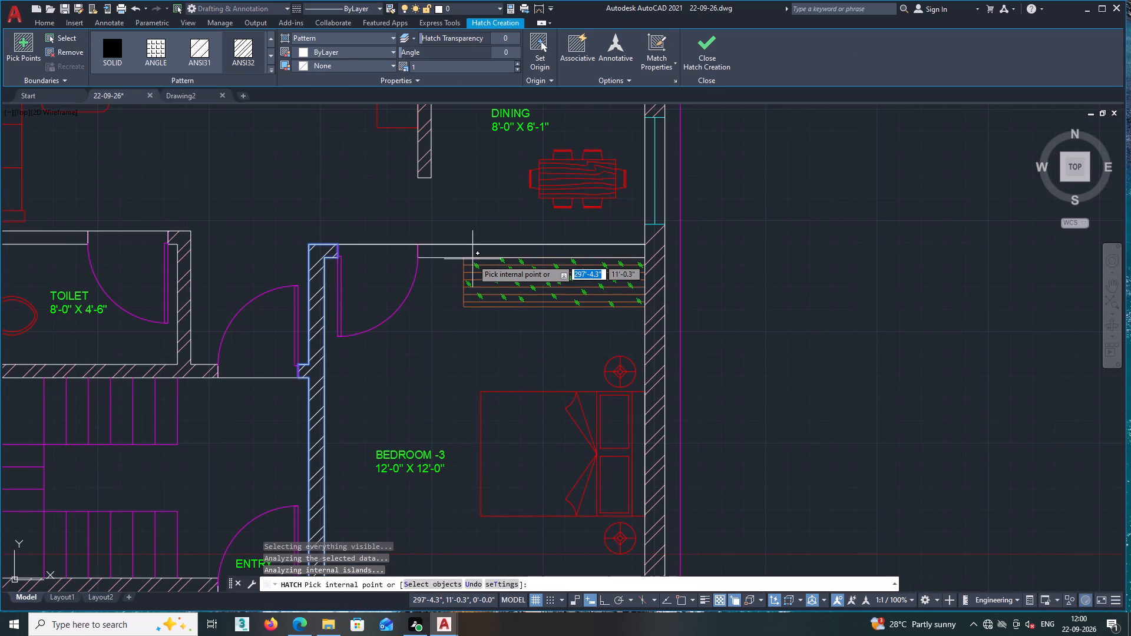
pyautogui.click(495, 251)
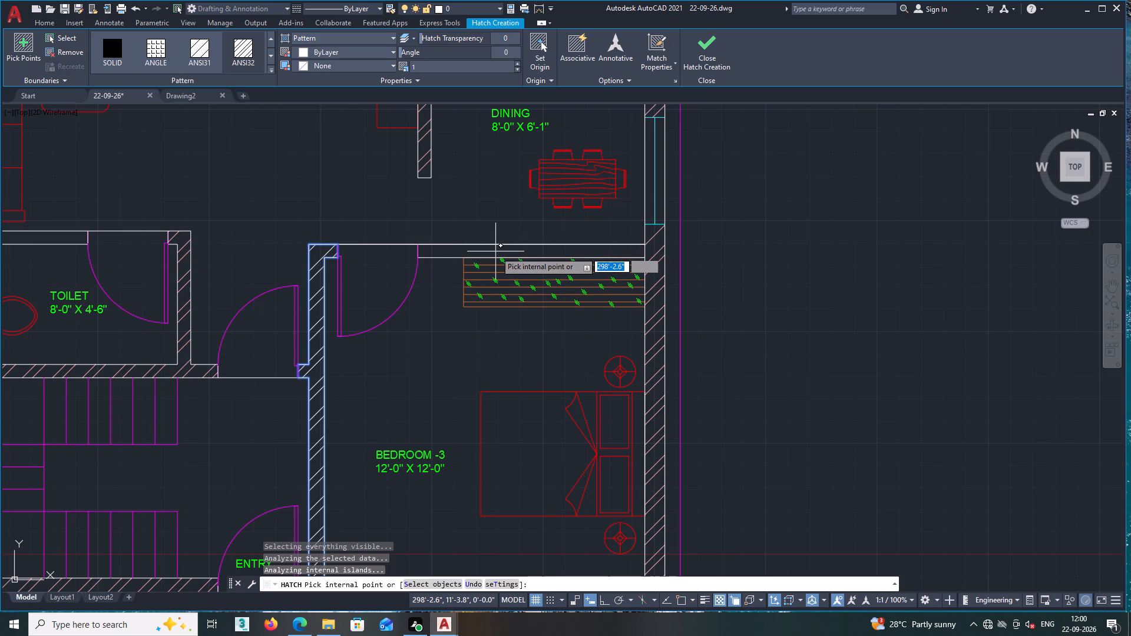
pyautogui.scroll(-2, 717, 249)
pyautogui.moveTo(733, 268); pyautogui.dragTo(710, 403, button='middle')
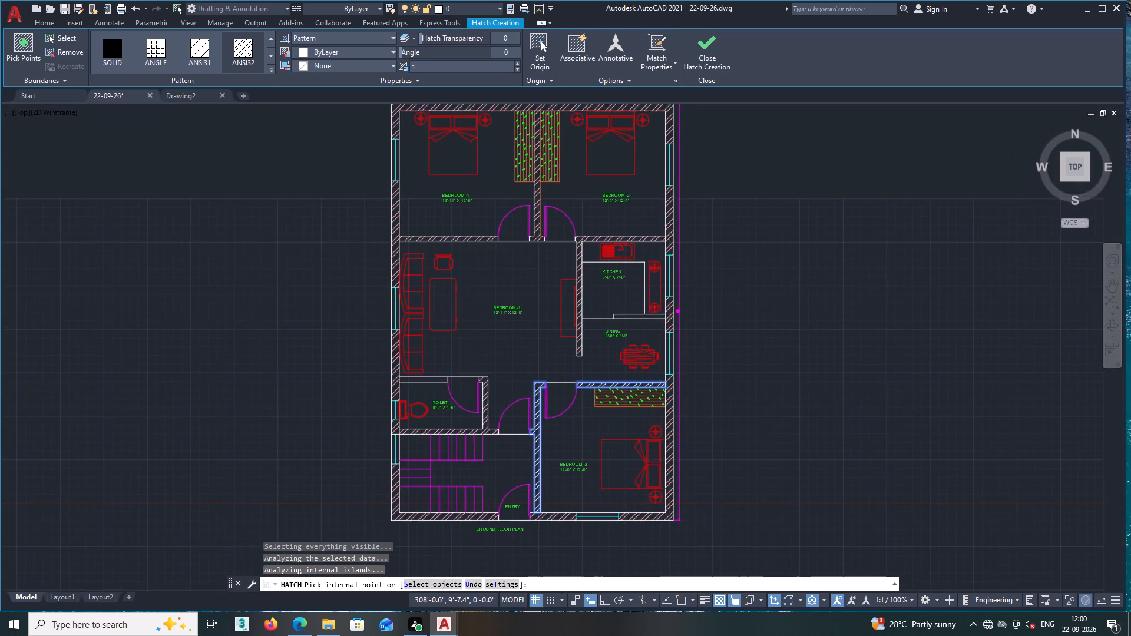
pyautogui.moveTo(710, 403); pyautogui.dragTo(700, 394, button='middle')
pyautogui.press('space')
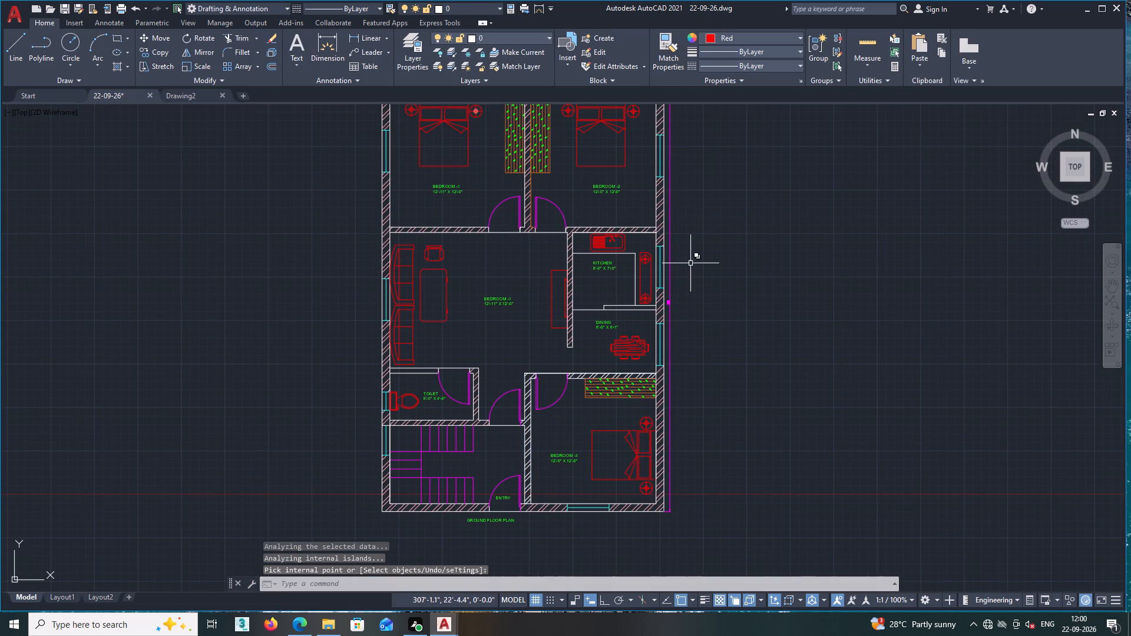
# Match the properties of the outer wall's hatch onto the new white hatch in the Bedroom-3 walls.
pyautogui.moveTo(713, 205); pyautogui.dragTo(685, 159, button='middle')
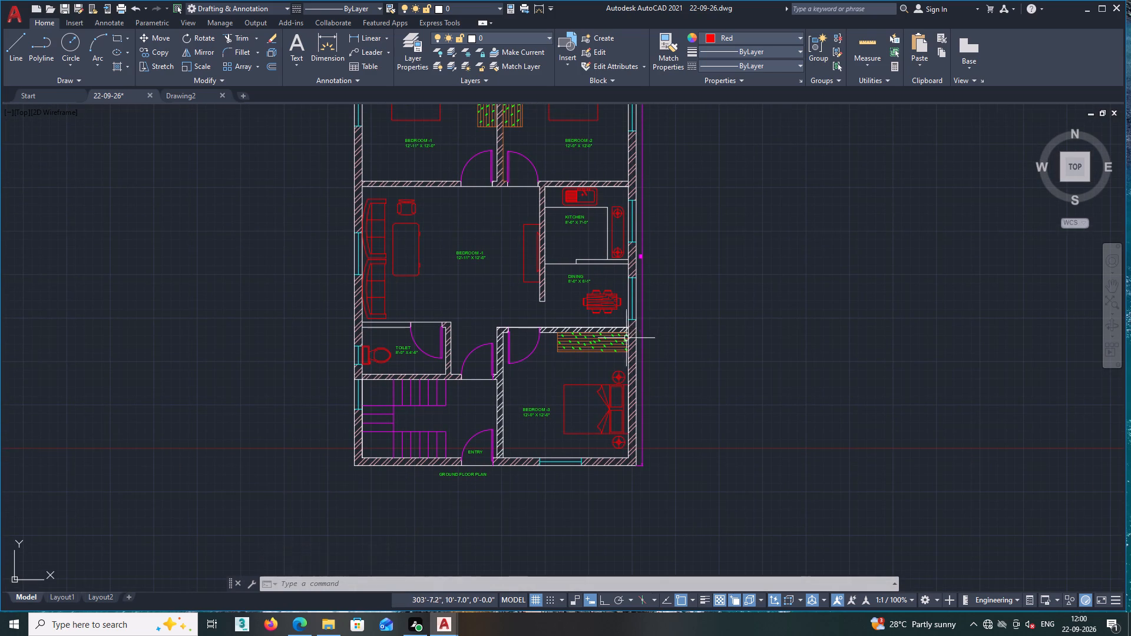
pyautogui.scroll(2, 621, 337)
pyautogui.click(674, 47)
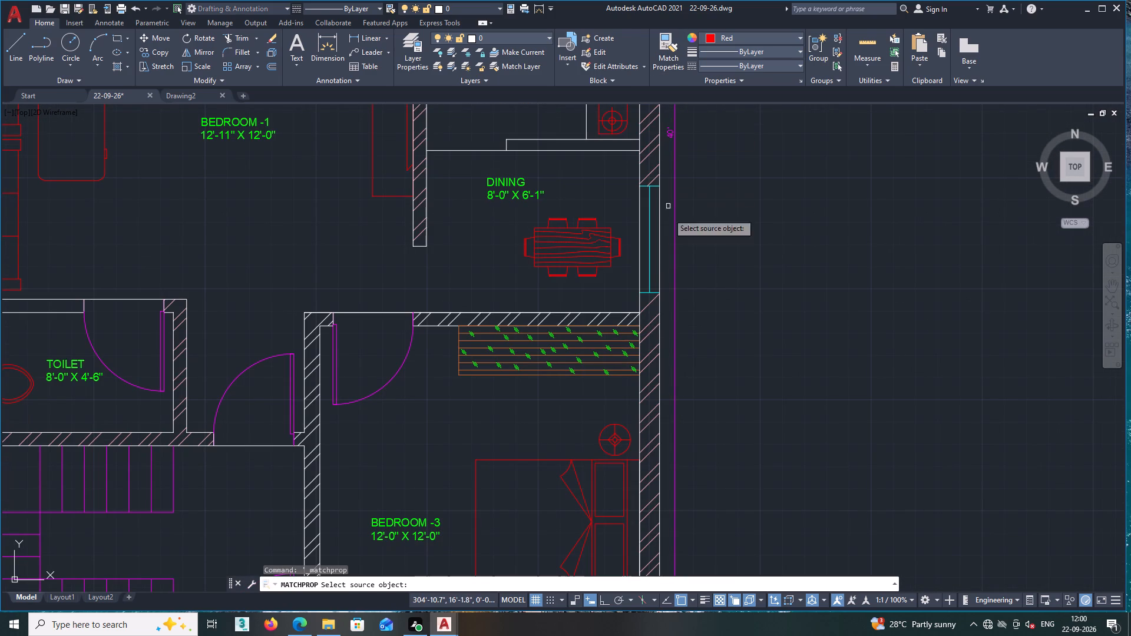
pyautogui.scroll(6, 630, 327)
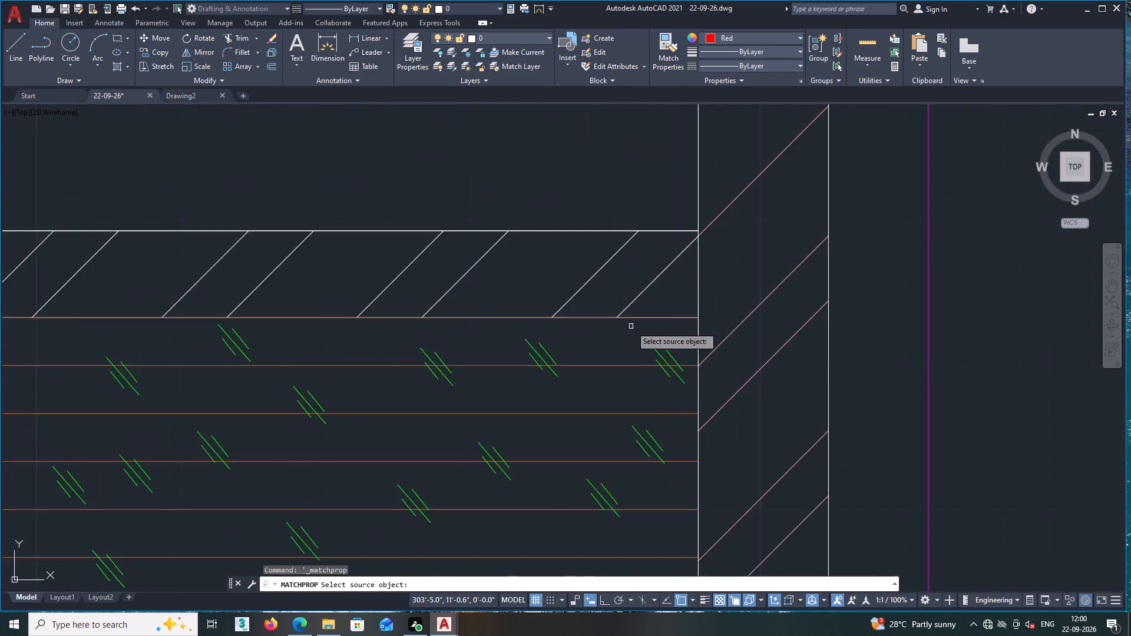
pyautogui.click(636, 280)
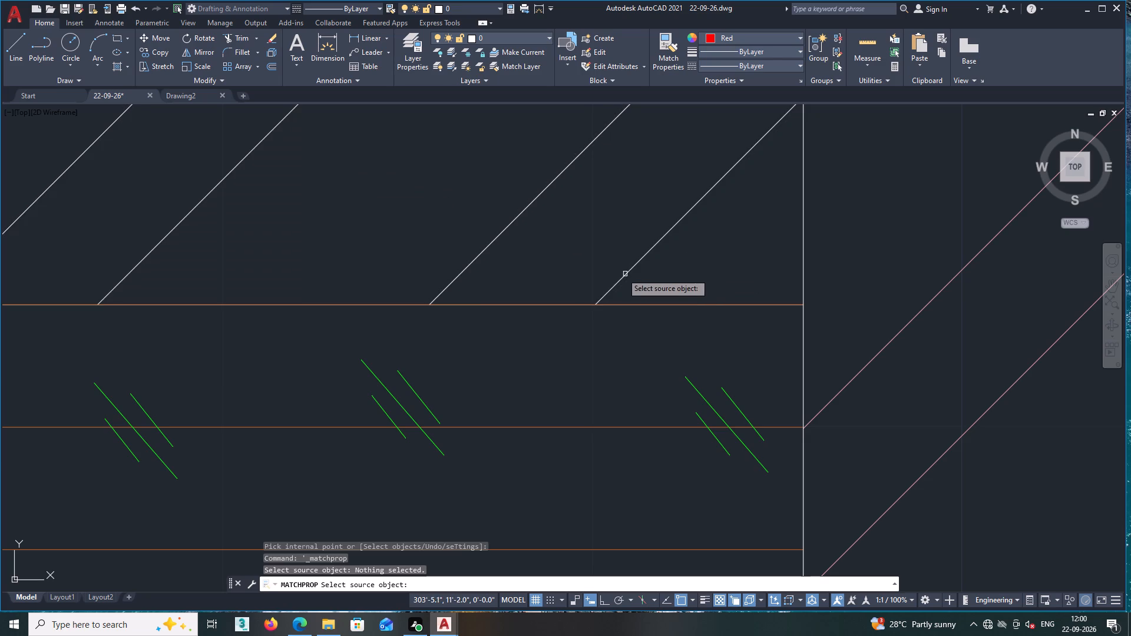
pyautogui.tripleClick(641, 283)
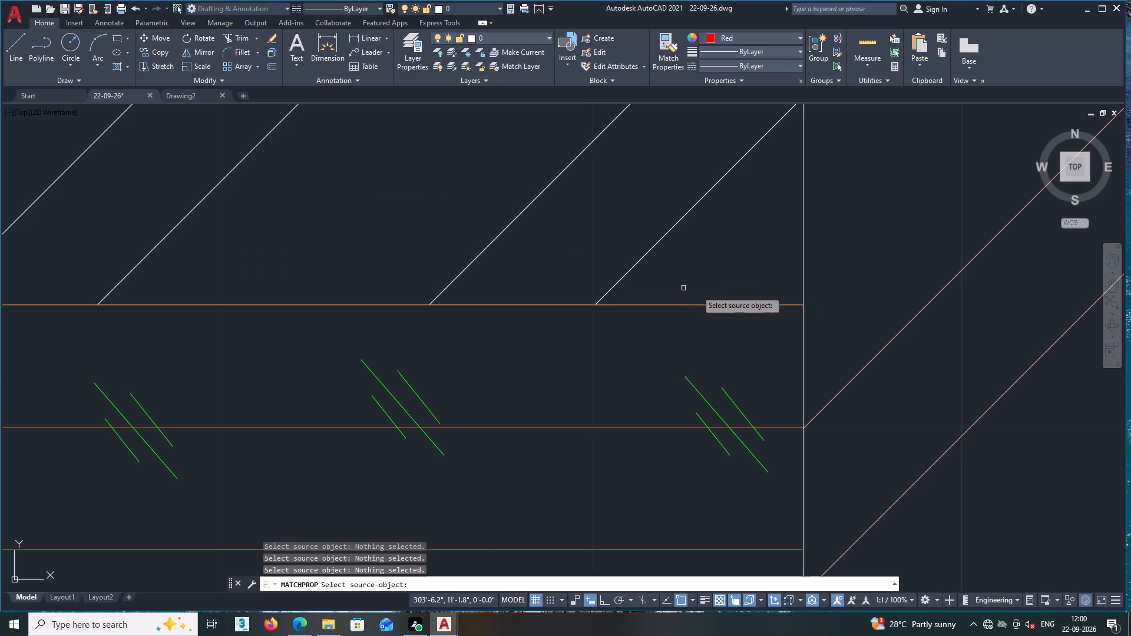
pyautogui.click(875, 353)
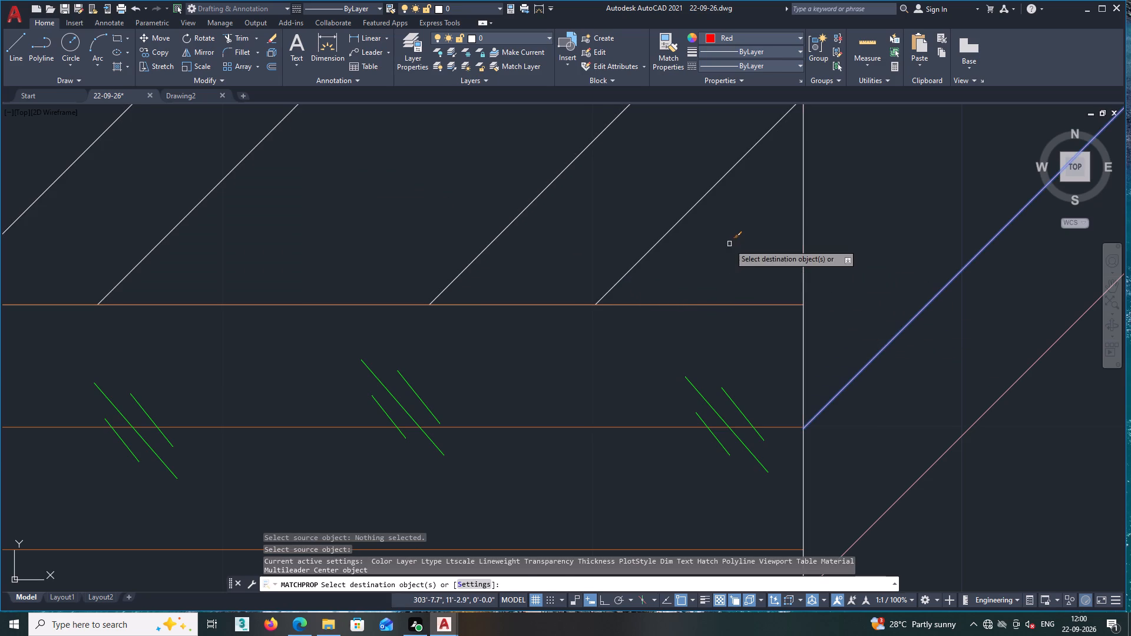
pyautogui.click(729, 244)
pyautogui.scroll(-1, 509, 231)
pyautogui.moveTo(502, 223); pyautogui.dragTo(1031, 313, button='middle')
pyautogui.moveTo(481, 268); pyautogui.dragTo(746, 272, button='middle')
pyautogui.scroll(-2, 745, 272)
pyautogui.click(723, 276)
pyautogui.scroll(-2, 723, 276)
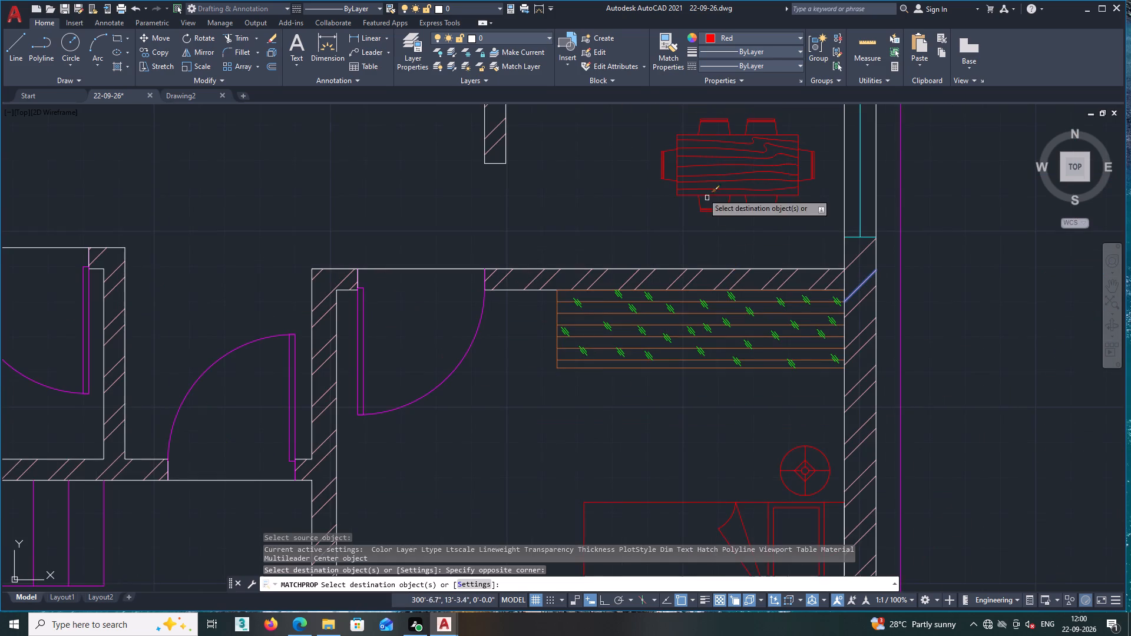
pyautogui.scroll(-1, 619, 163)
pyautogui.moveTo(535, 300); pyautogui.dragTo(507, 479, button='middle')
pyautogui.moveTo(867, 278); pyautogui.dragTo(851, 207, button='middle')
pyautogui.press('space')
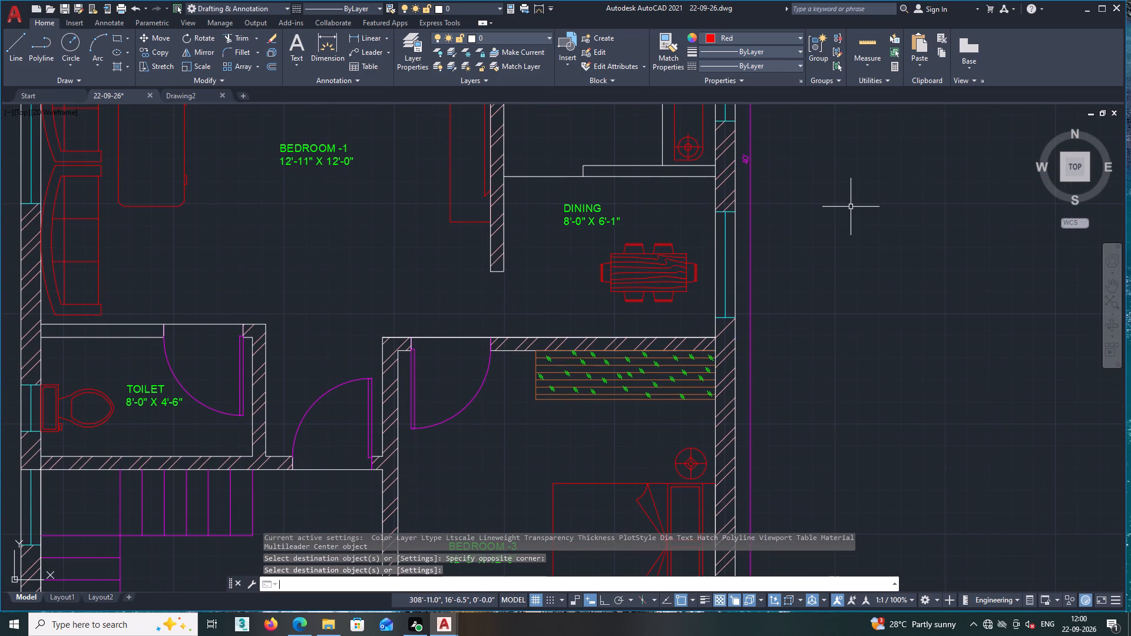
# Hatch the wall segment between the toilet and the sofa area, up to the toilet door.
pyautogui.scroll(-2, 675, 280)
pyautogui.moveTo(611, 294); pyautogui.dragTo(642, 288, button='middle')
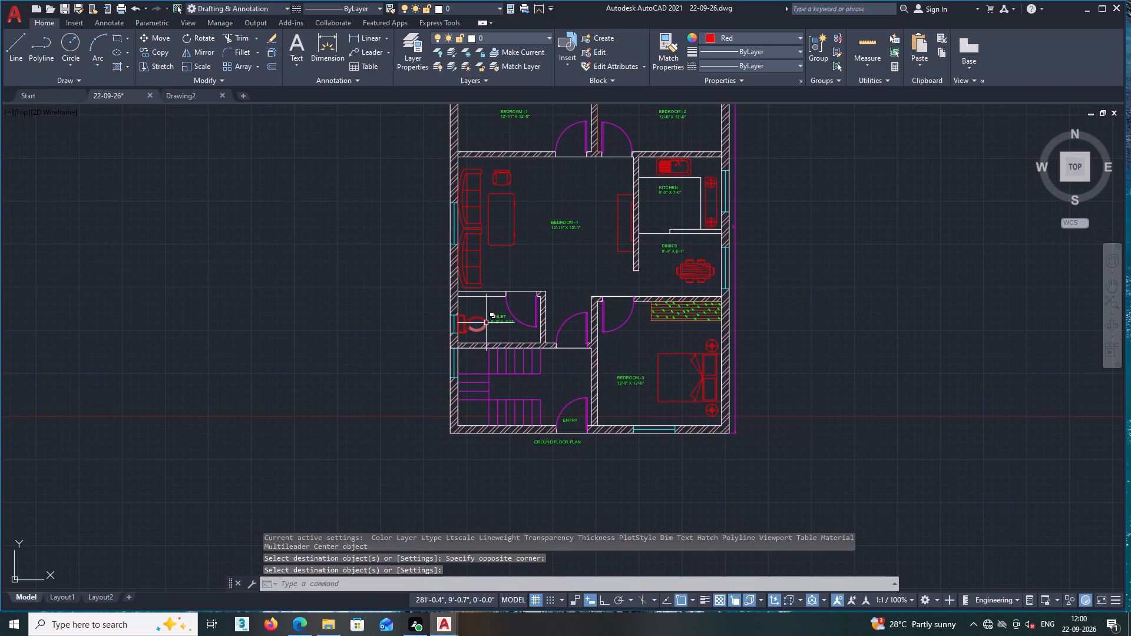
pyautogui.press('h')
pyautogui.press('Return')
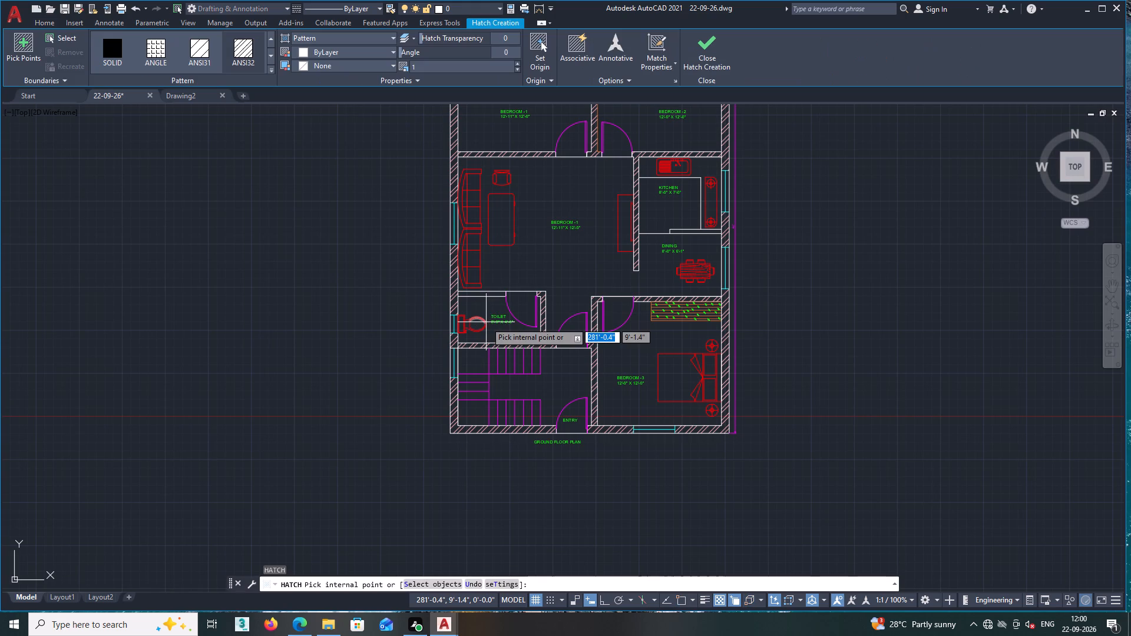
pyautogui.scroll(3, 491, 273)
pyautogui.click(465, 352)
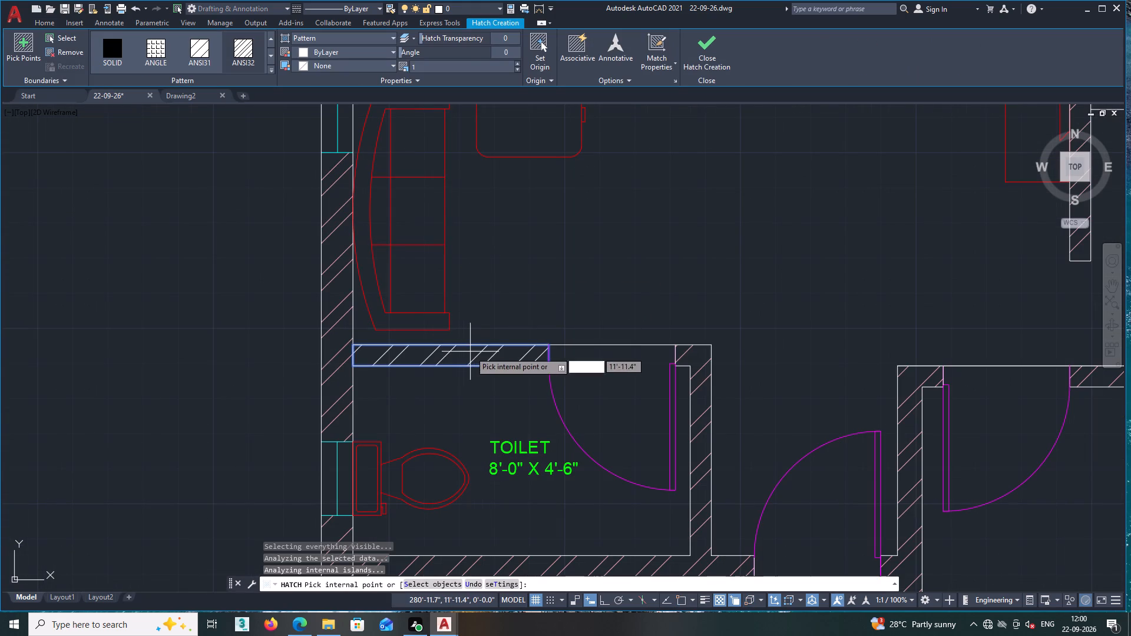
pyautogui.press('space')
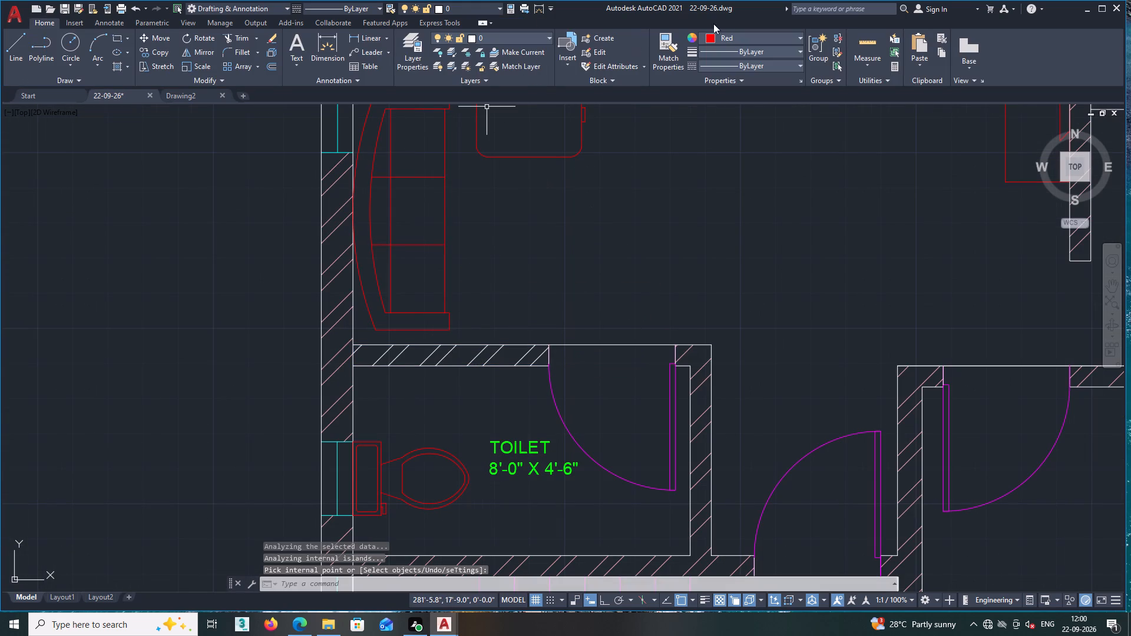
# Match the properties of the outer wall's hatch onto the new hatch in the toilet wall.
pyautogui.click(673, 49)
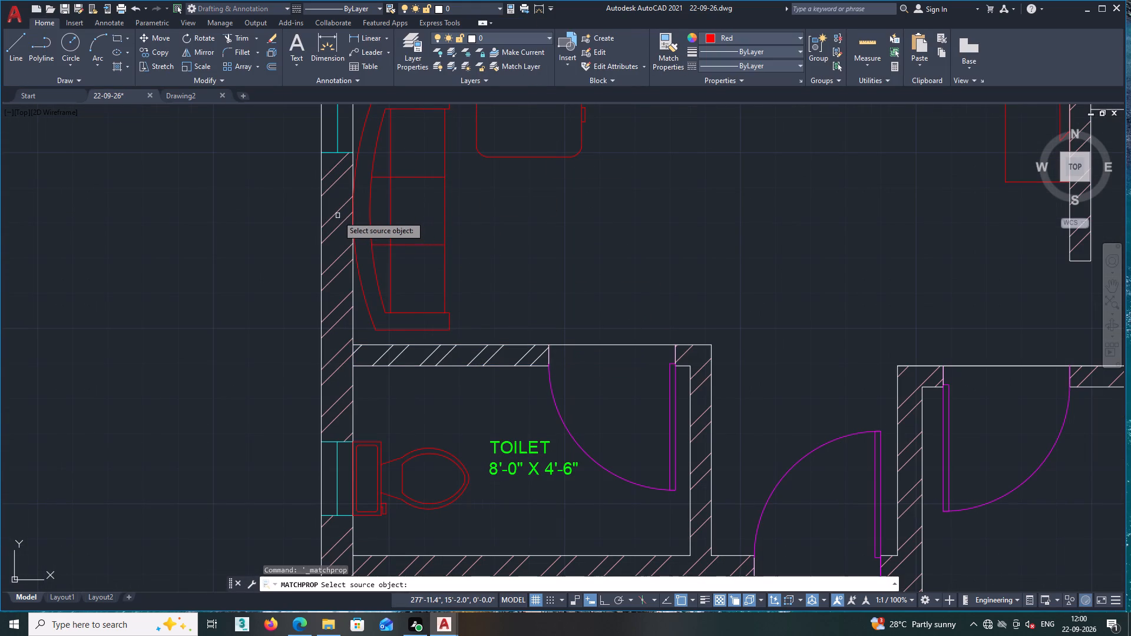
pyautogui.click(337, 213)
pyautogui.scroll(3, 532, 358)
pyautogui.click(561, 374)
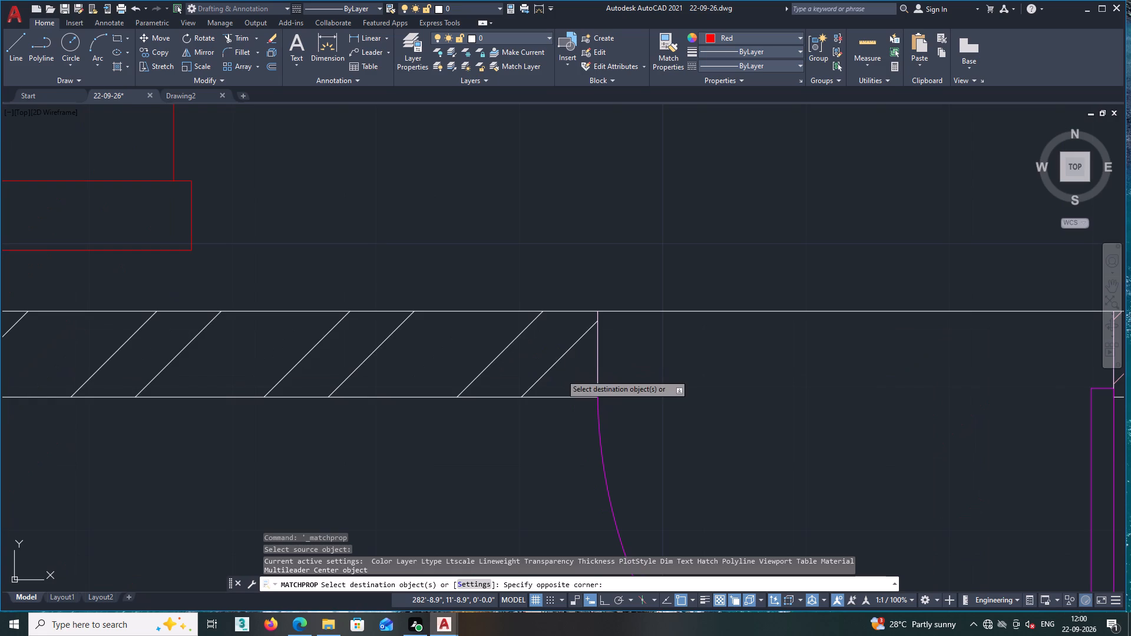
pyautogui.moveTo(367, 353); pyautogui.dragTo(789, 330, button='middle')
pyautogui.click(661, 332)
pyautogui.scroll(-4, 699, 325)
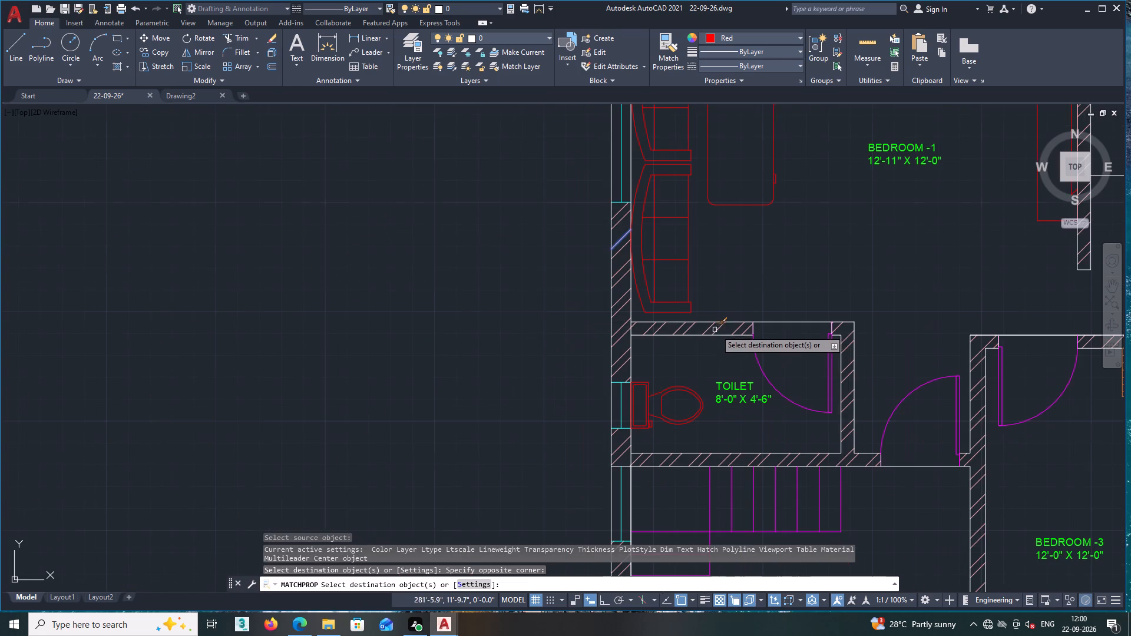
pyautogui.press('space')
# Check the wall hatching across the whole floor plan, including around the Bedroom-1 and Bedroom-2 doors.
pyautogui.scroll(-2, 693, 342)
pyautogui.moveTo(686, 347); pyautogui.dragTo(378, 397, button='middle')
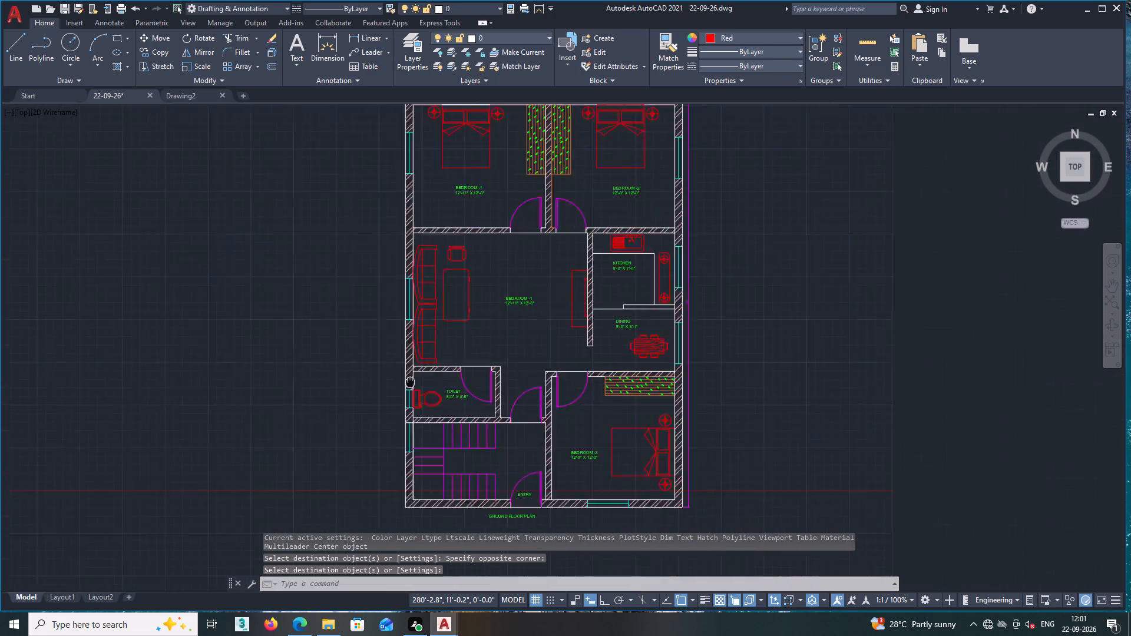
pyautogui.moveTo(378, 397); pyautogui.dragTo(372, 401, button='middle')
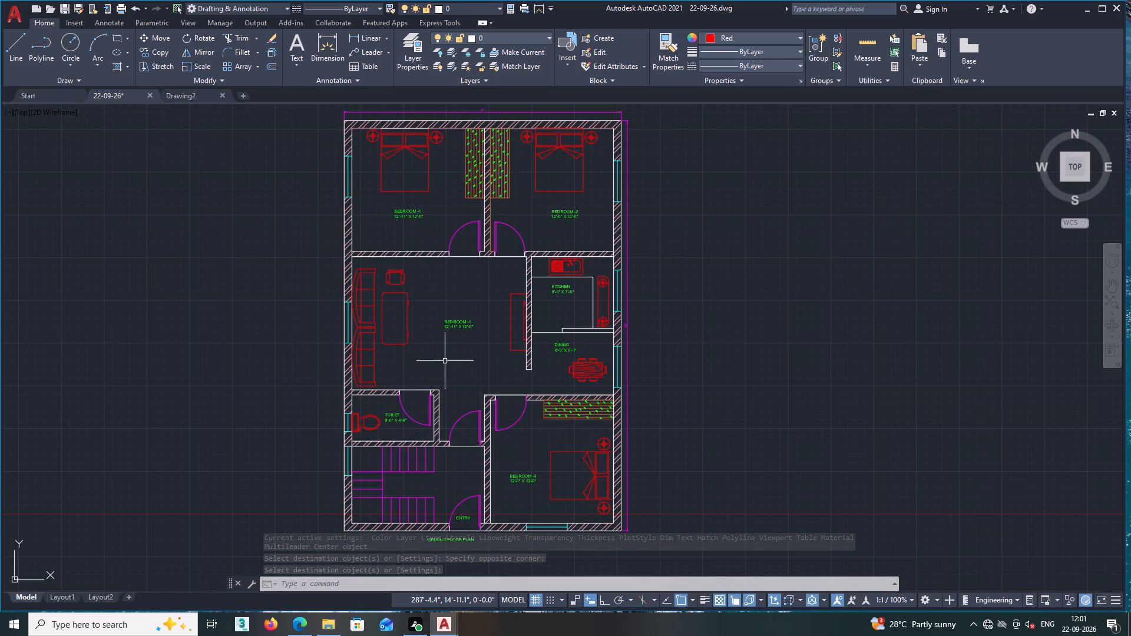
pyautogui.scroll(-2, 519, 358)
pyautogui.moveTo(514, 351); pyautogui.dragTo(392, 414, button='middle')
pyautogui.moveTo(421, 402); pyautogui.dragTo(450, 322, button='middle')
pyautogui.scroll(3, 461, 253)
pyautogui.moveTo(333, 307); pyautogui.dragTo(382, 309, button='middle')
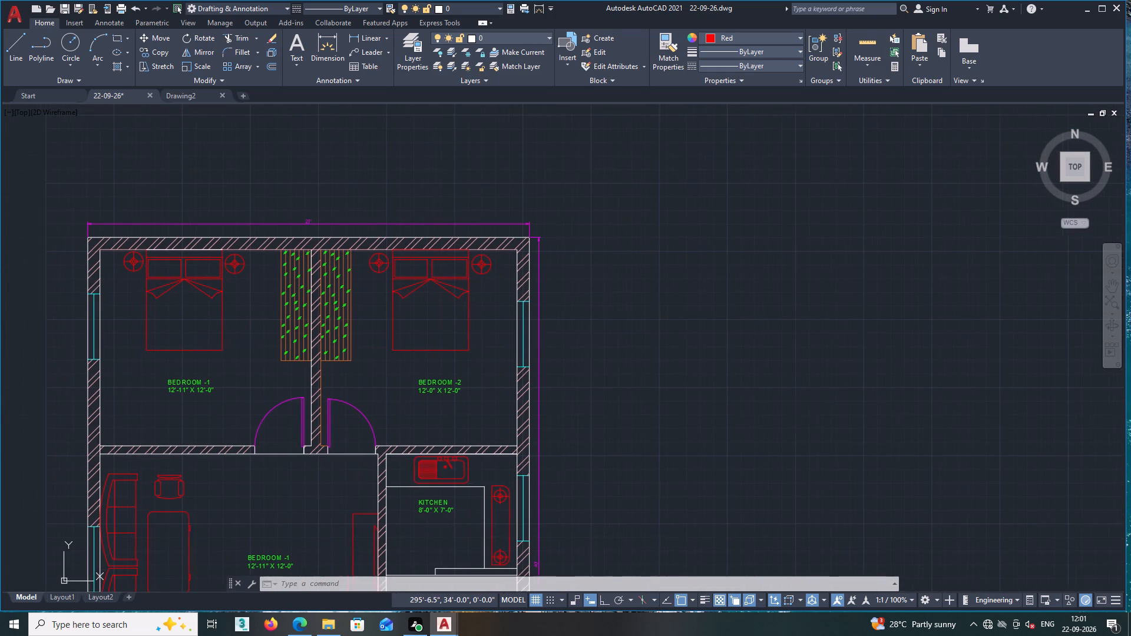
pyautogui.moveTo(382, 309); pyautogui.dragTo(382, 309, button='middle')
pyautogui.moveTo(363, 373); pyautogui.dragTo(352, 349, button='middle')
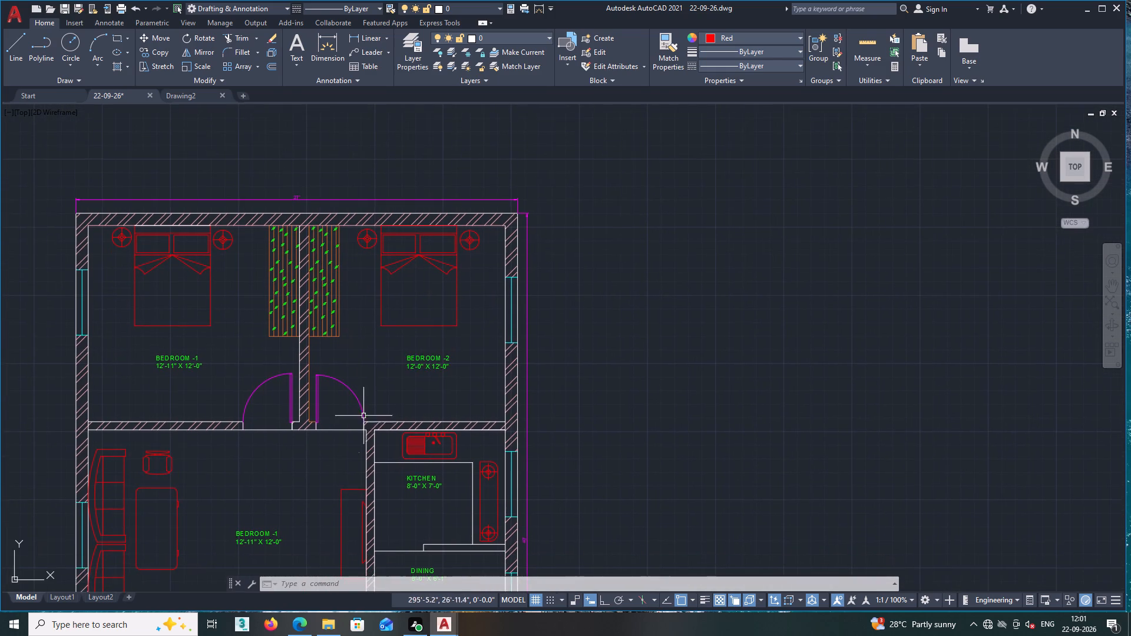
pyautogui.moveTo(353, 431); pyautogui.dragTo(390, 304, button='middle')
pyautogui.moveTo(311, 425); pyautogui.dragTo(338, 356, button='middle')
pyautogui.moveTo(325, 426); pyautogui.dragTo(348, 356, button='middle')
pyautogui.middleClick(393, 411)
pyautogui.scroll(-2, 393, 411)
pyautogui.moveTo(418, 441); pyautogui.dragTo(377, 413, button='middle')
pyautogui.moveTo(433, 445); pyautogui.dragTo(401, 465, button='middle')
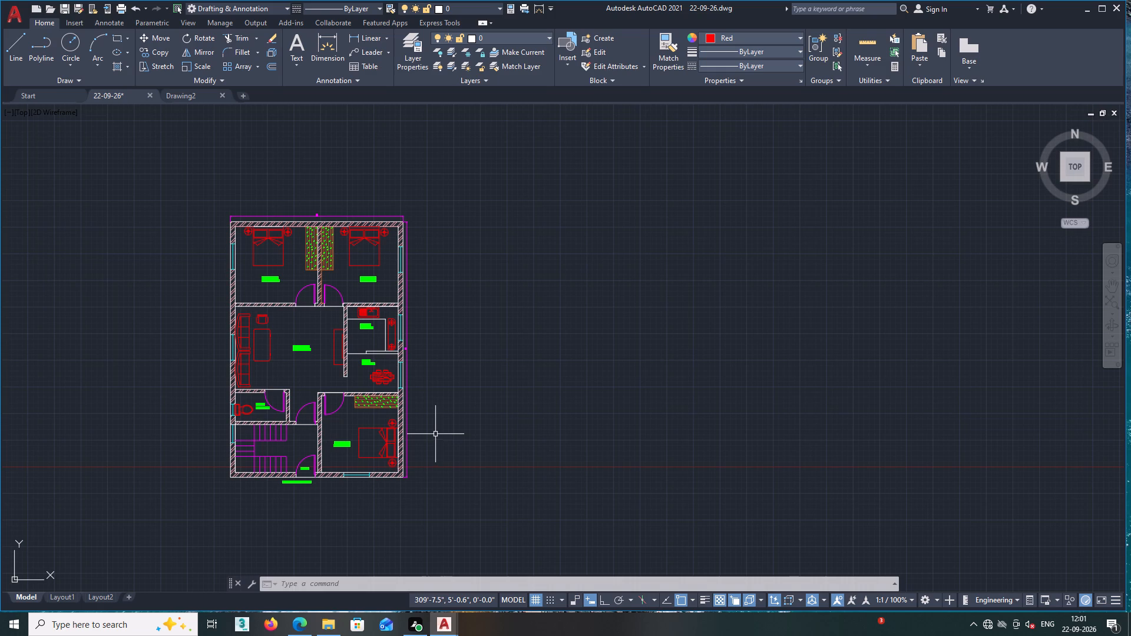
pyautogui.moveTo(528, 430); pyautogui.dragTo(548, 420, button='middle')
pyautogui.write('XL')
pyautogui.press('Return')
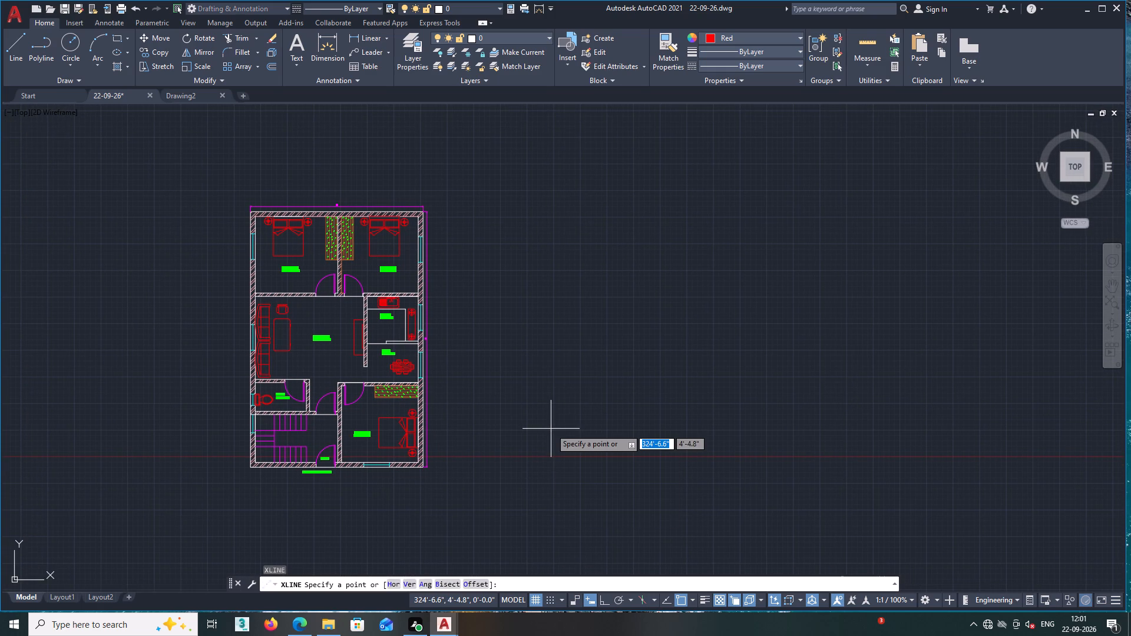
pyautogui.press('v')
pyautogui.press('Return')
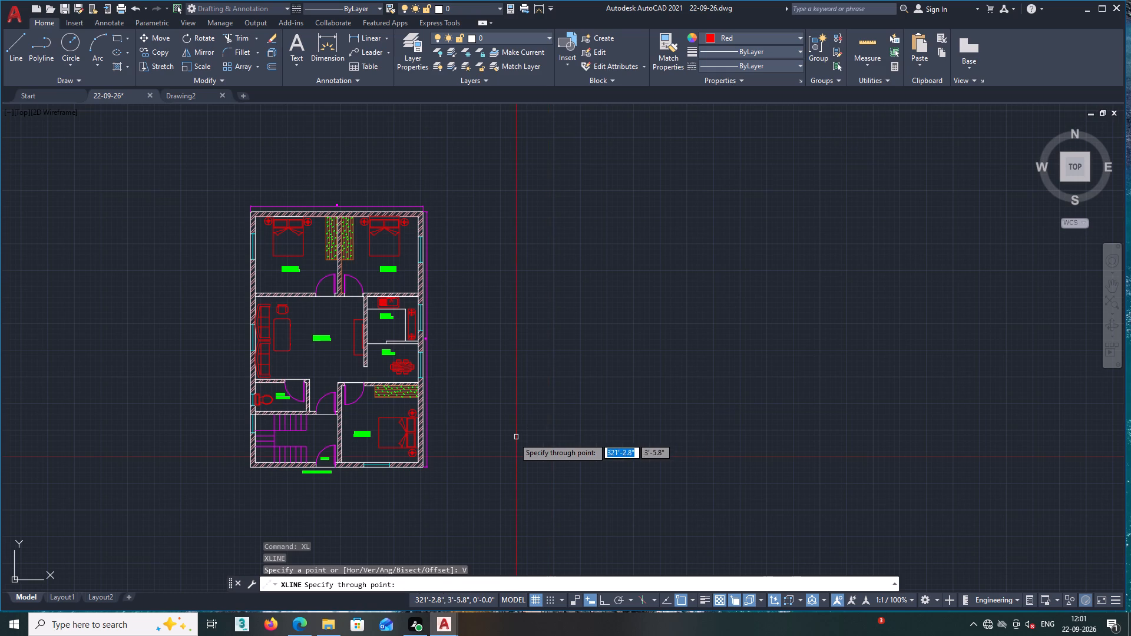
# Set the current object colour to ByLayer.
pyautogui.click(801, 37)
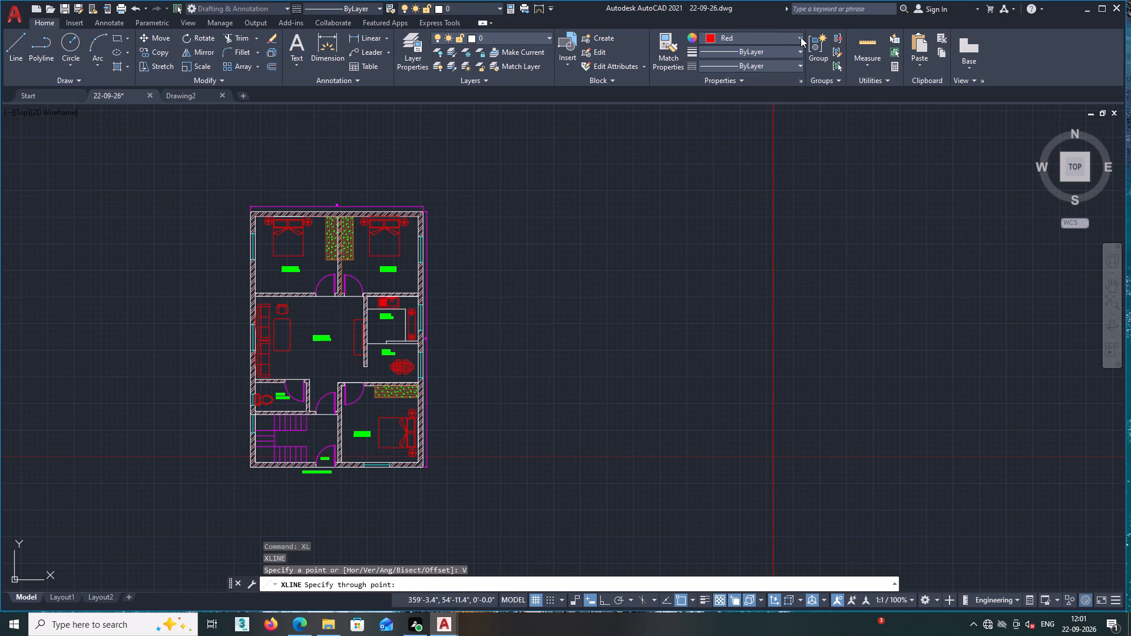
pyautogui.click(712, 51)
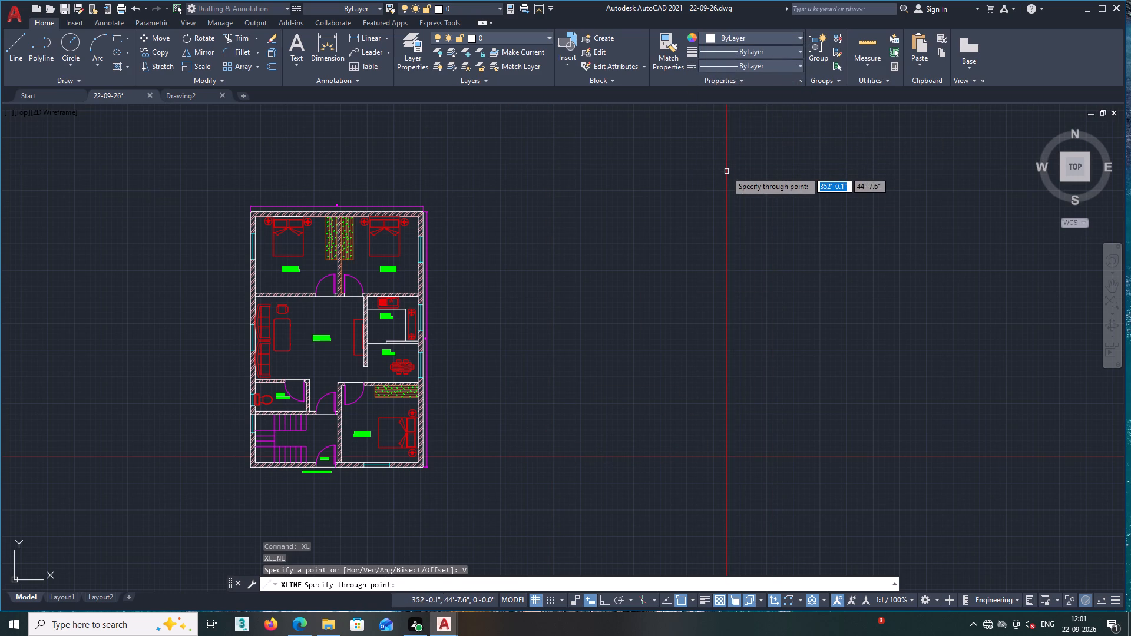
pyautogui.press('Escape')
# Draw a vertical construction line in the empty area to the right of the floor plan.
pyautogui.press('x')
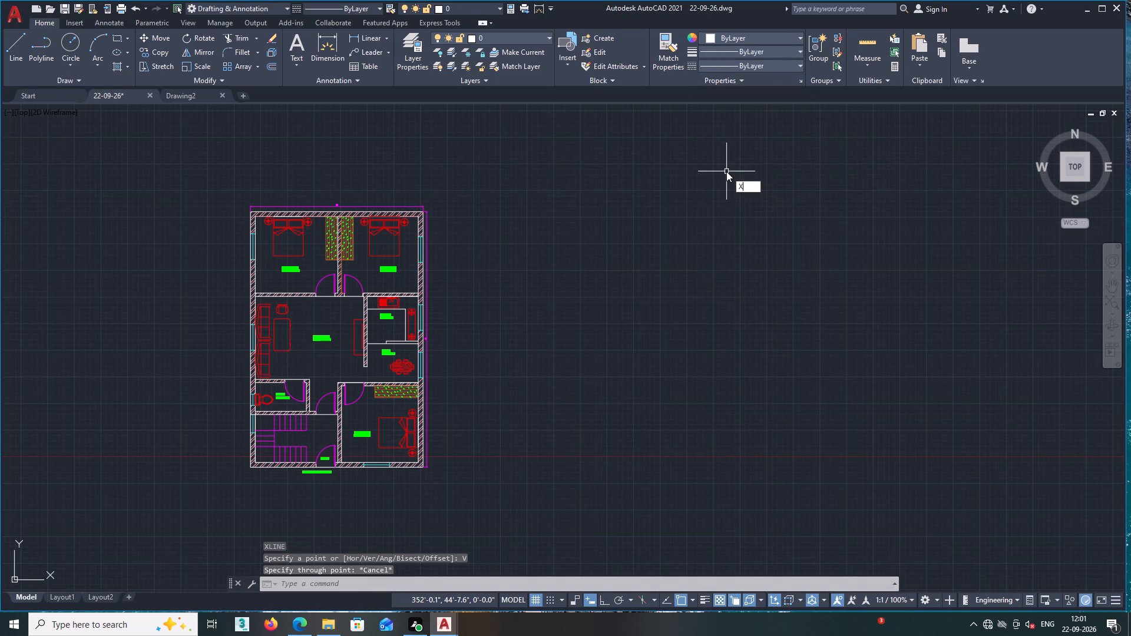
pyautogui.press('l')
pyautogui.press('Return')
pyautogui.press('v')
pyautogui.press('Return')
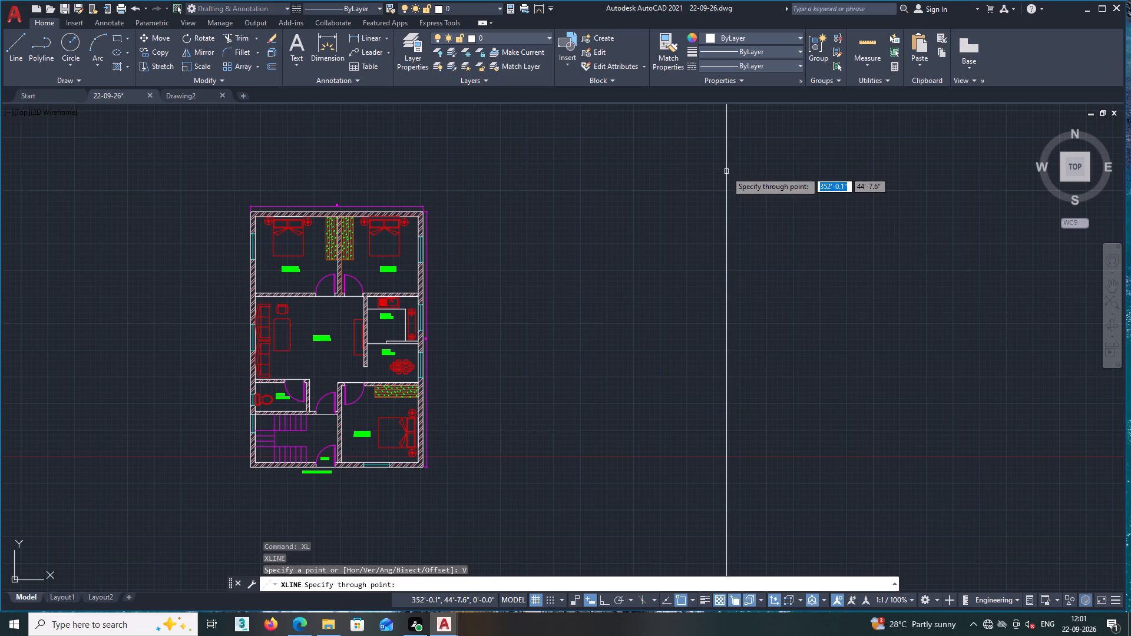
pyautogui.click(524, 471)
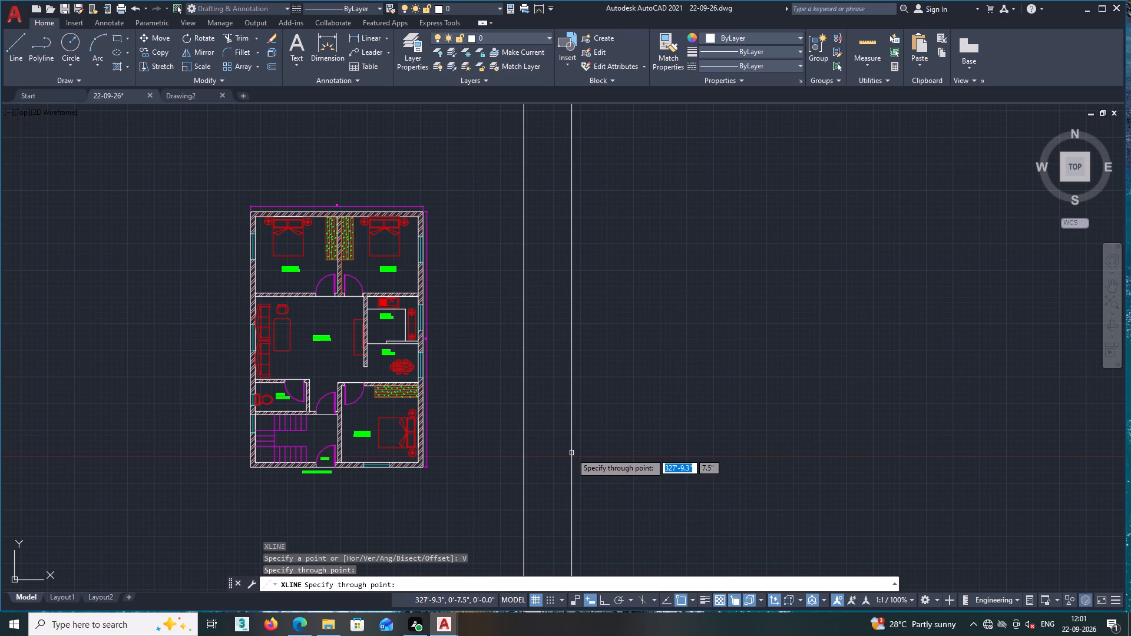
pyautogui.press('Escape')
# Draw a horizontal construction line level with the floor plan's bottom edge, through the lower end of its overall height dimension.
pyautogui.press('space')
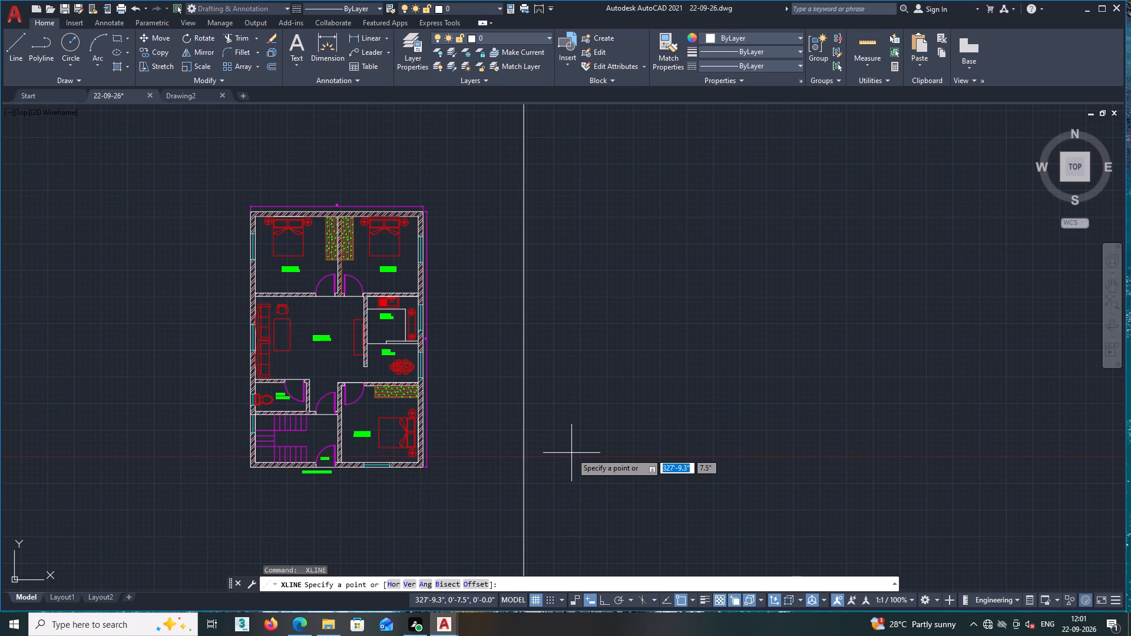
pyautogui.press('h')
pyautogui.press('Return')
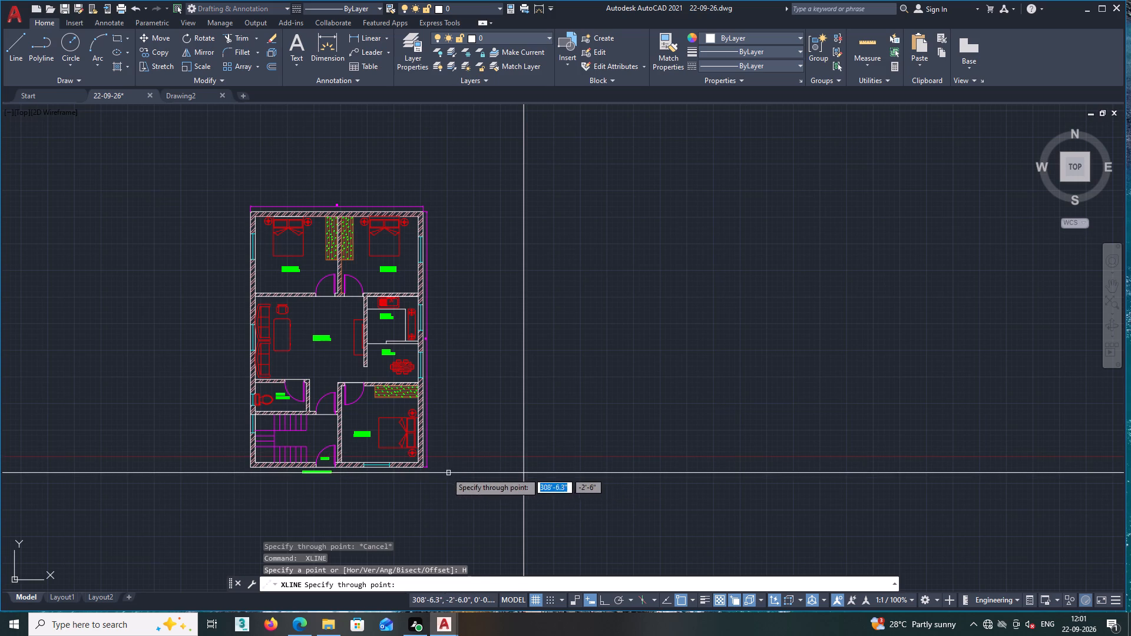
pyautogui.click(425, 469)
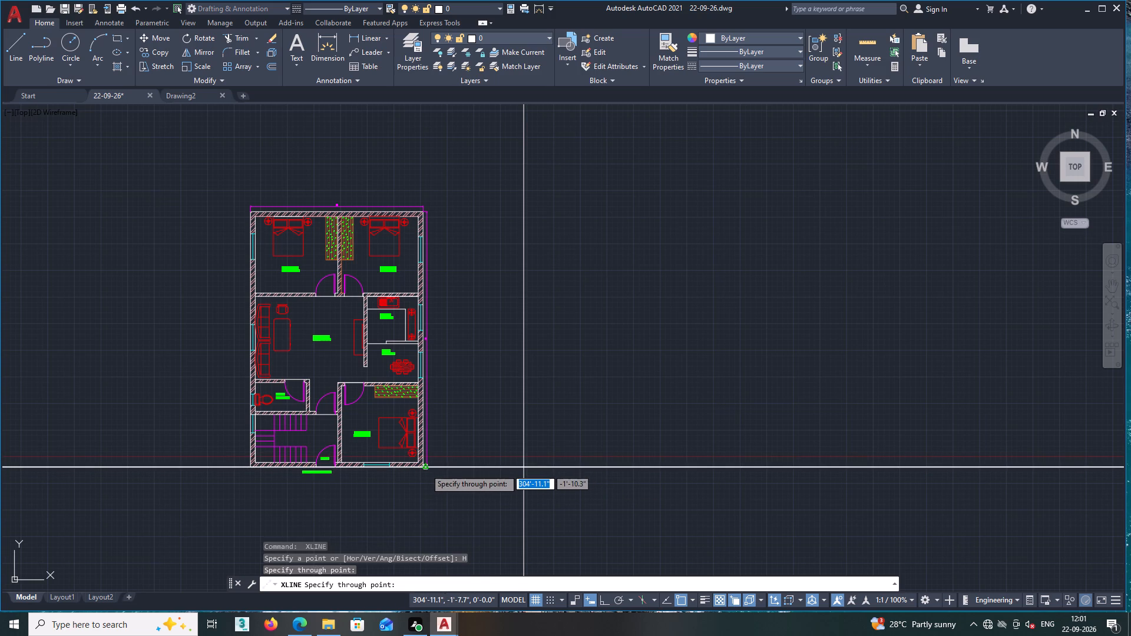
pyautogui.press('Escape')
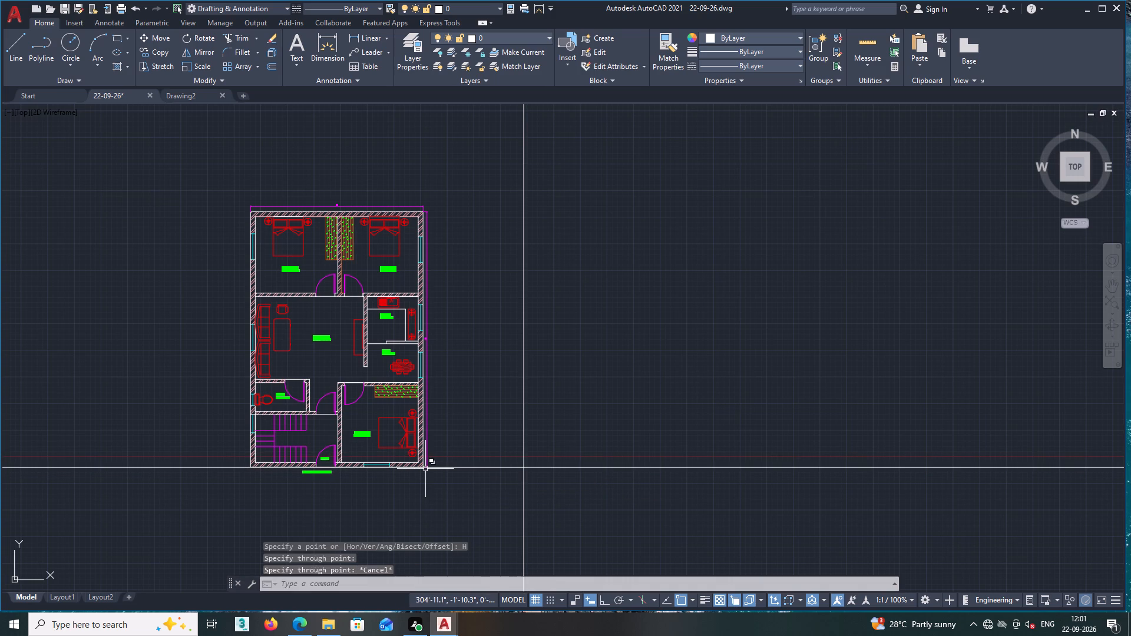
# Trim the construction lines below and left of their crossing, leaving an L-shaped corner beside the plan.
pyautogui.write('TR')
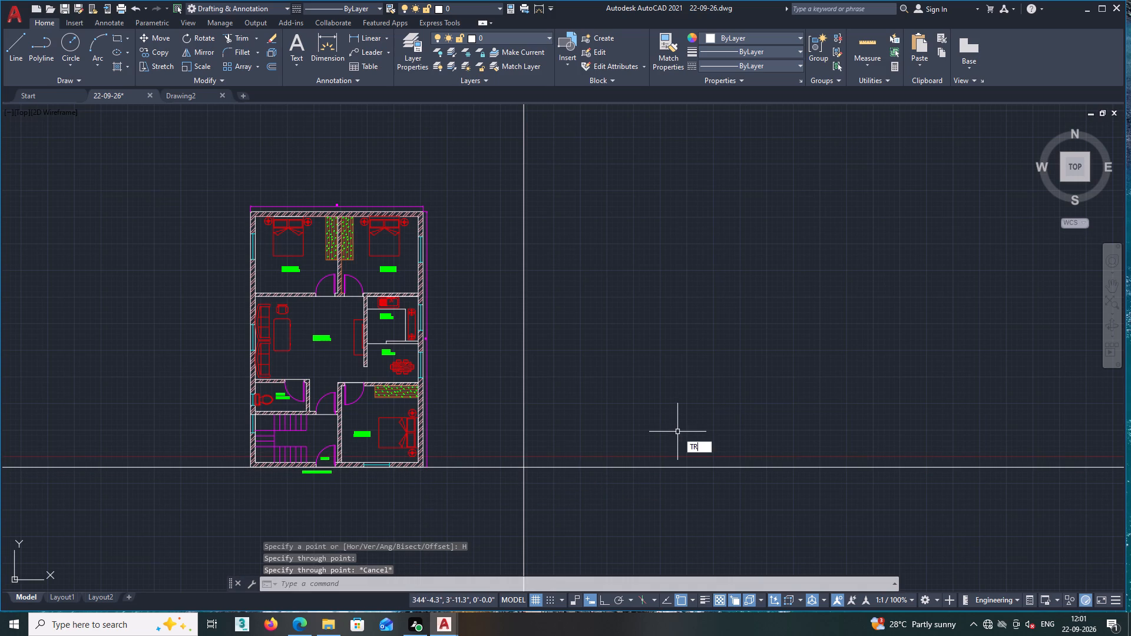
pyautogui.press('Return')
pyautogui.click(452, 429)
pyautogui.click(610, 554)
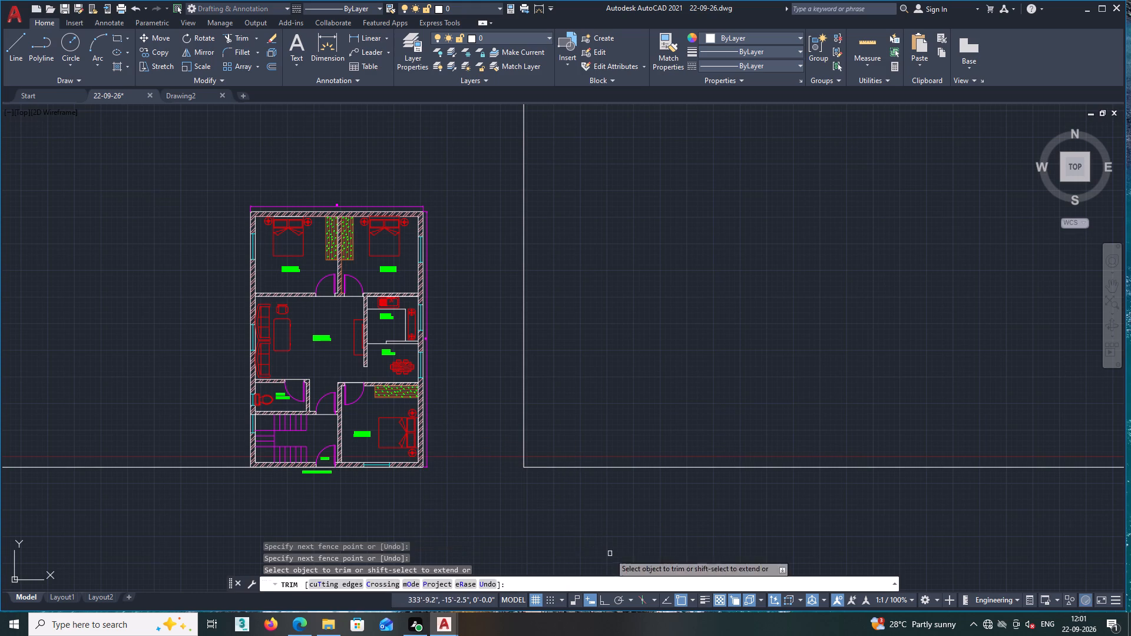
pyautogui.click(215, 427)
pyautogui.click(214, 491)
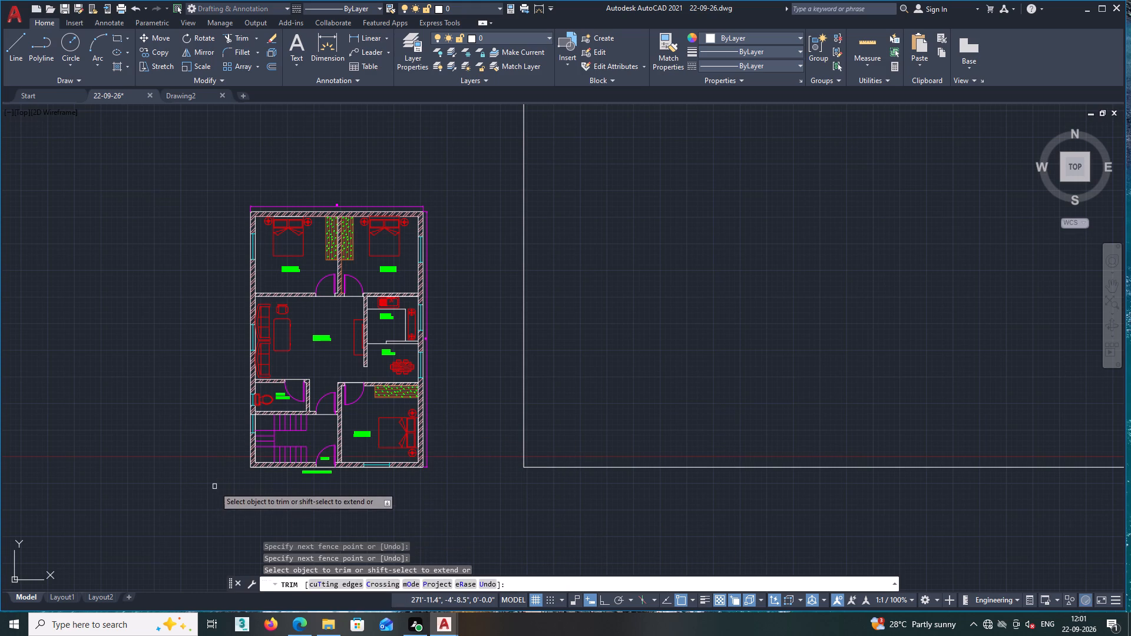
# Offset the vertical line 35' to the right.
pyautogui.moveTo(214, 480); pyautogui.dragTo(217, 447, button='middle')
pyautogui.moveTo(216, 450); pyautogui.dragTo(207, 463, button='middle')
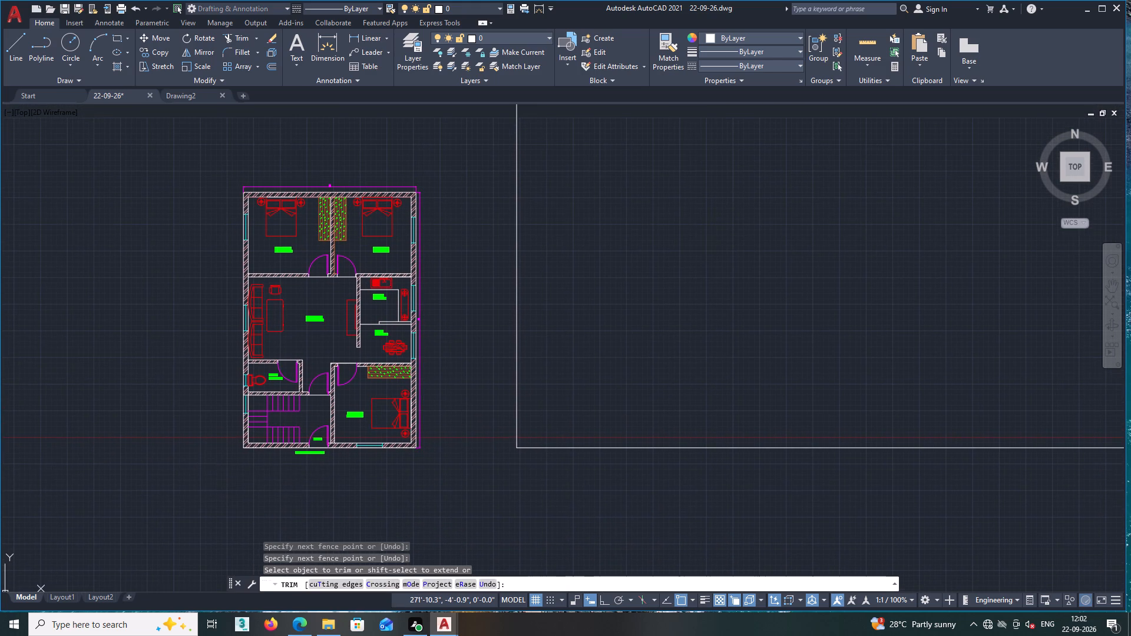
pyautogui.moveTo(525, 370); pyautogui.dragTo(478, 415, button='middle')
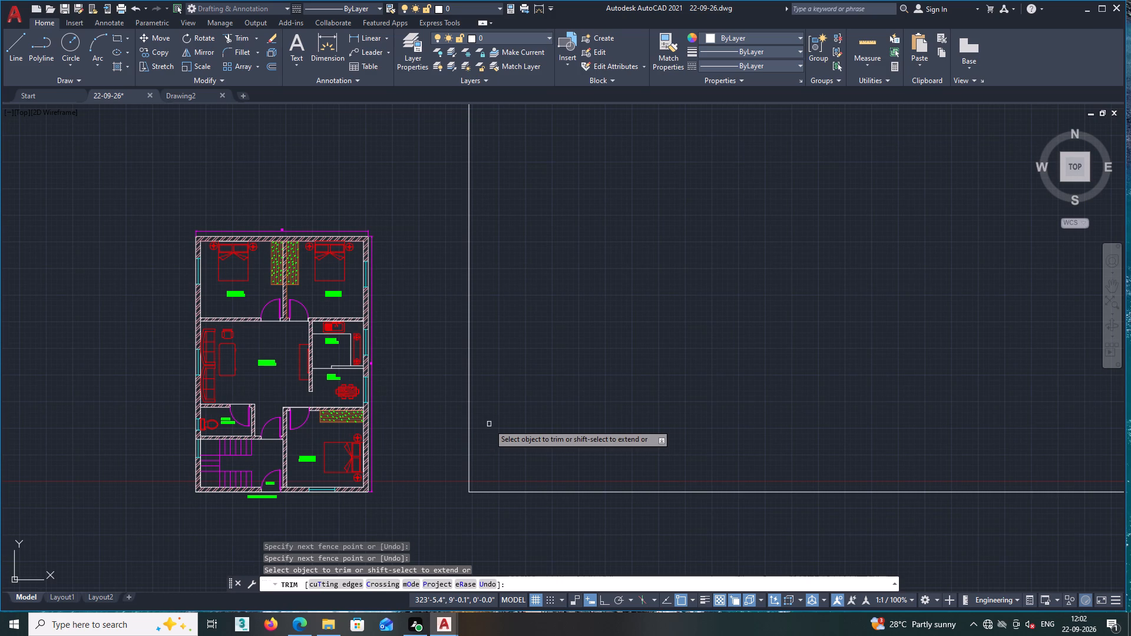
pyautogui.moveTo(498, 426); pyautogui.dragTo(469, 469, button='middle')
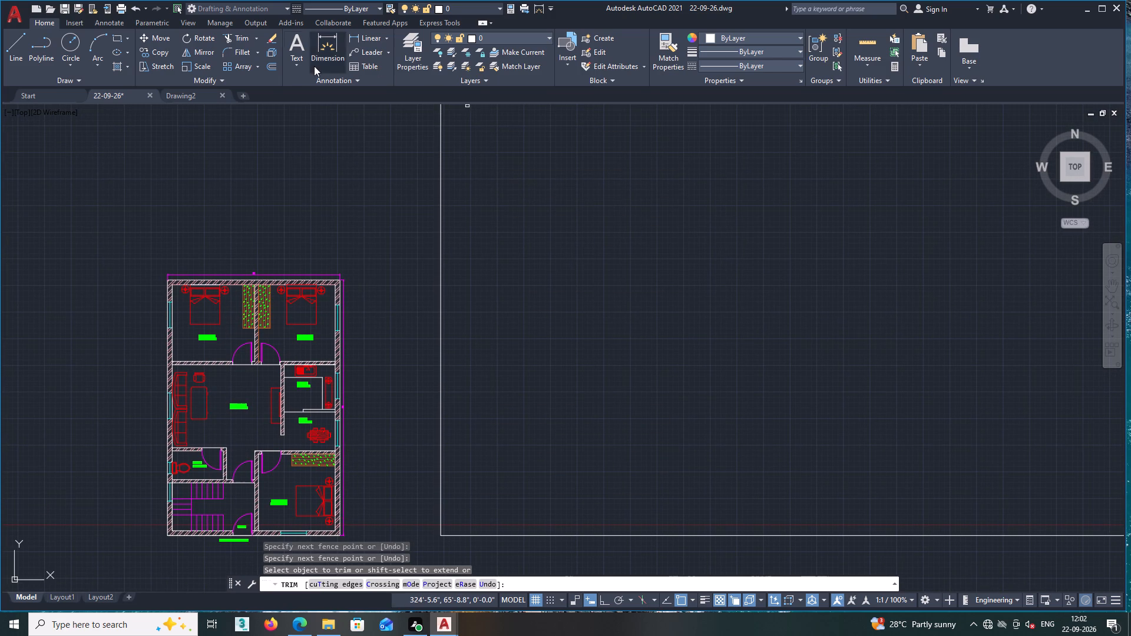
pyautogui.click(273, 66)
pyautogui.moveTo(639, 353); pyautogui.dragTo(617, 355, button='middle')
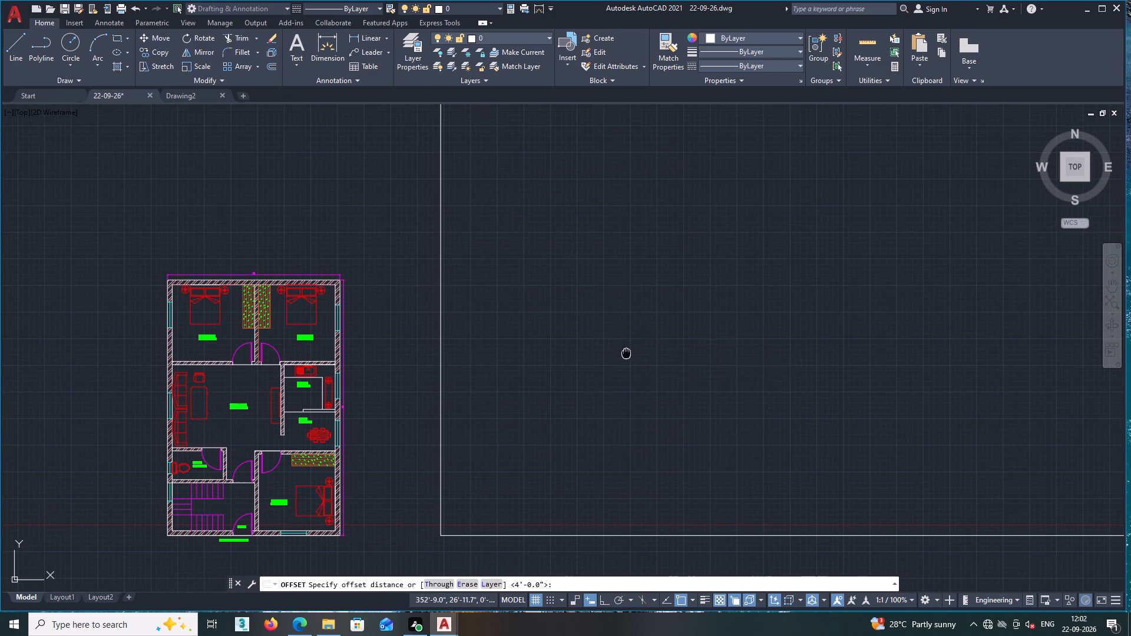
pyautogui.moveTo(617, 355); pyautogui.dragTo(513, 382, button='middle')
pyautogui.moveTo(489, 415); pyautogui.dragTo(464, 365, button='middle')
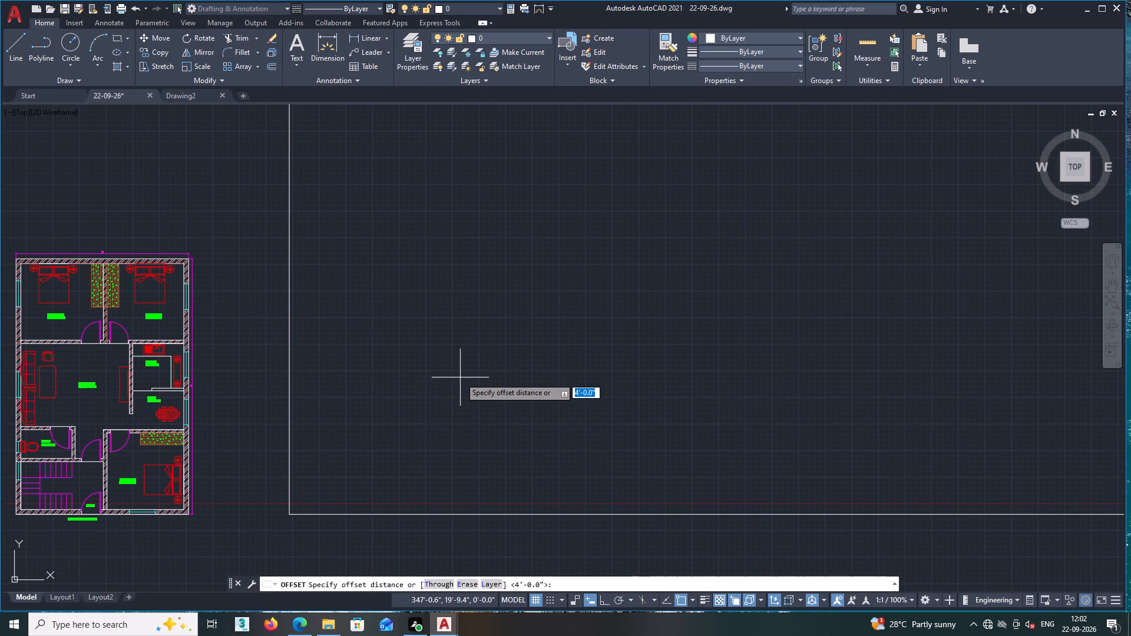
pyautogui.write("35'")
pyautogui.press('Return')
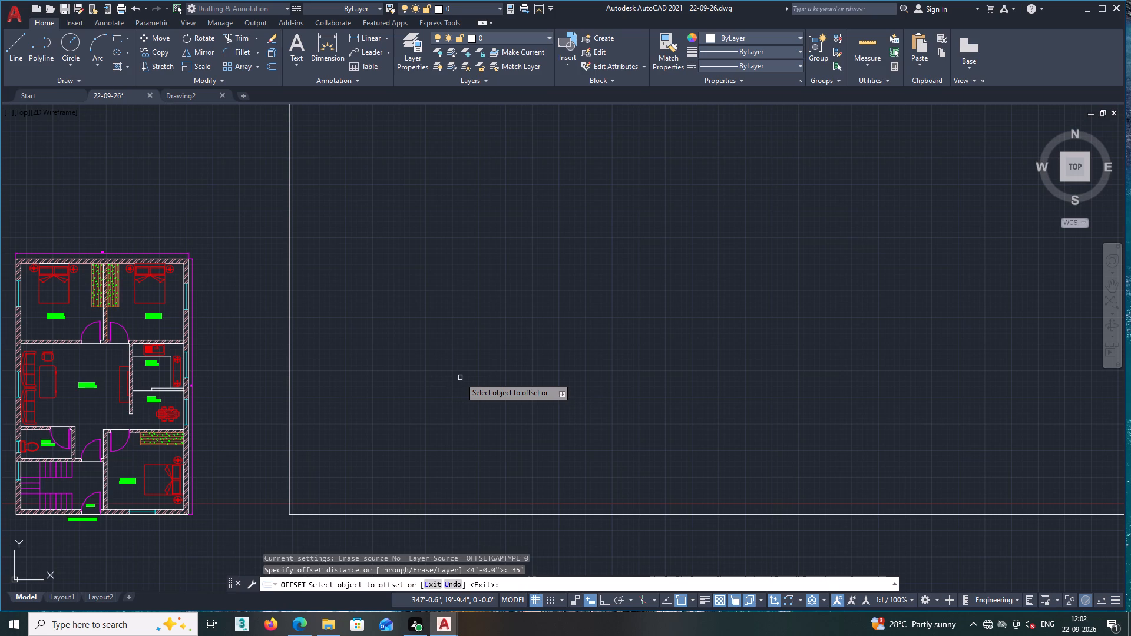
pyautogui.click(289, 467)
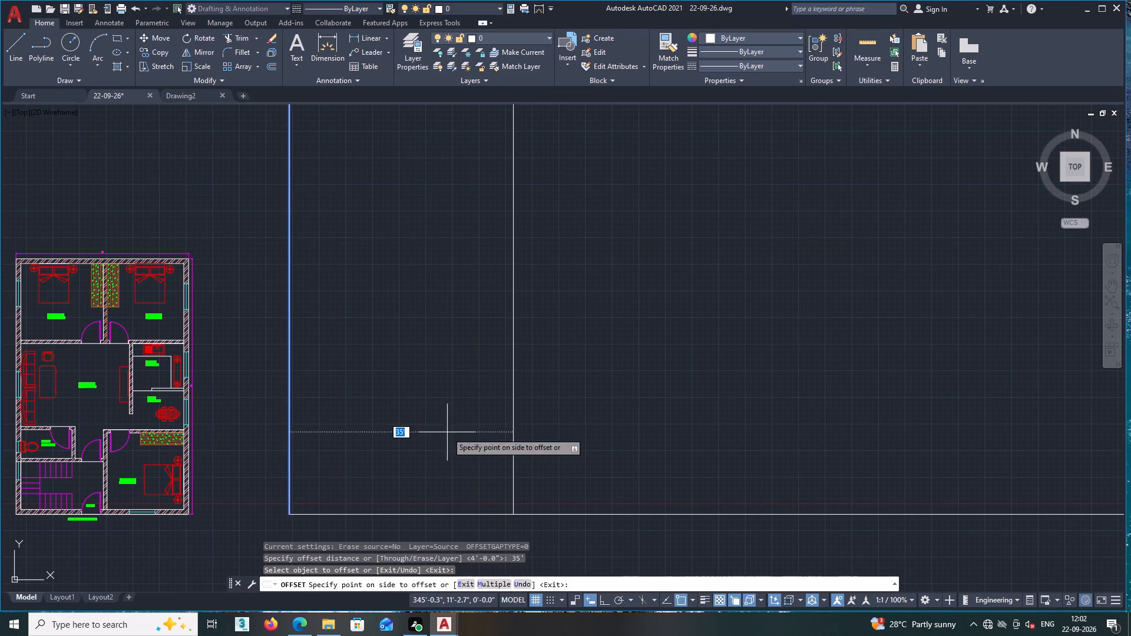
pyautogui.click(447, 432)
# Offset the bottom horizontal line 45' upward.
pyautogui.click(276, 64)
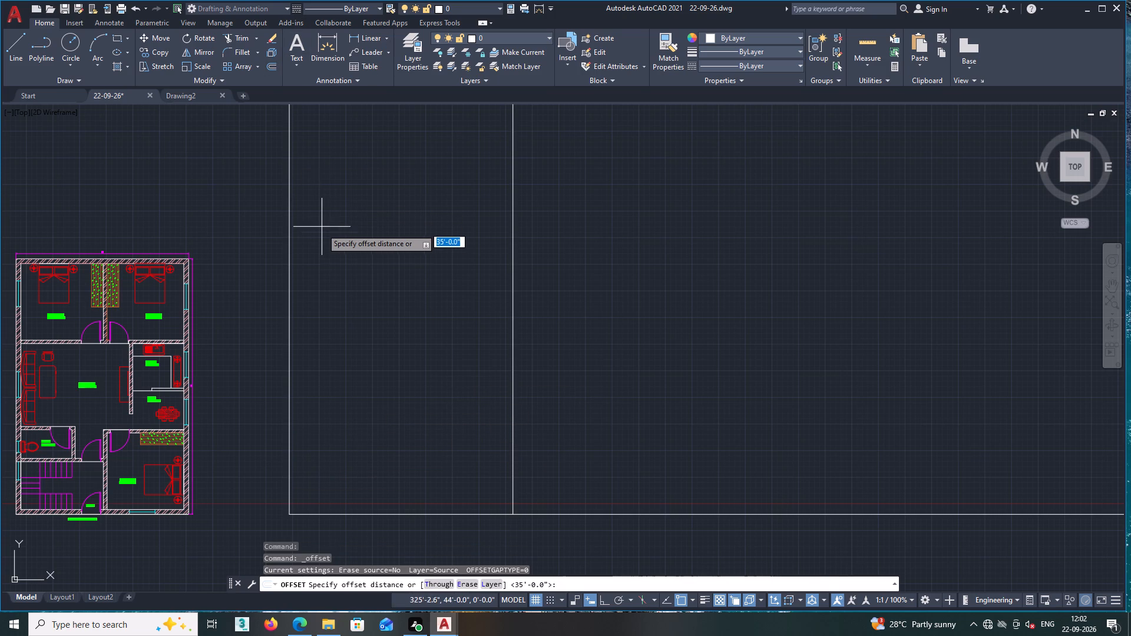
pyautogui.write("45'")
pyautogui.press('Return')
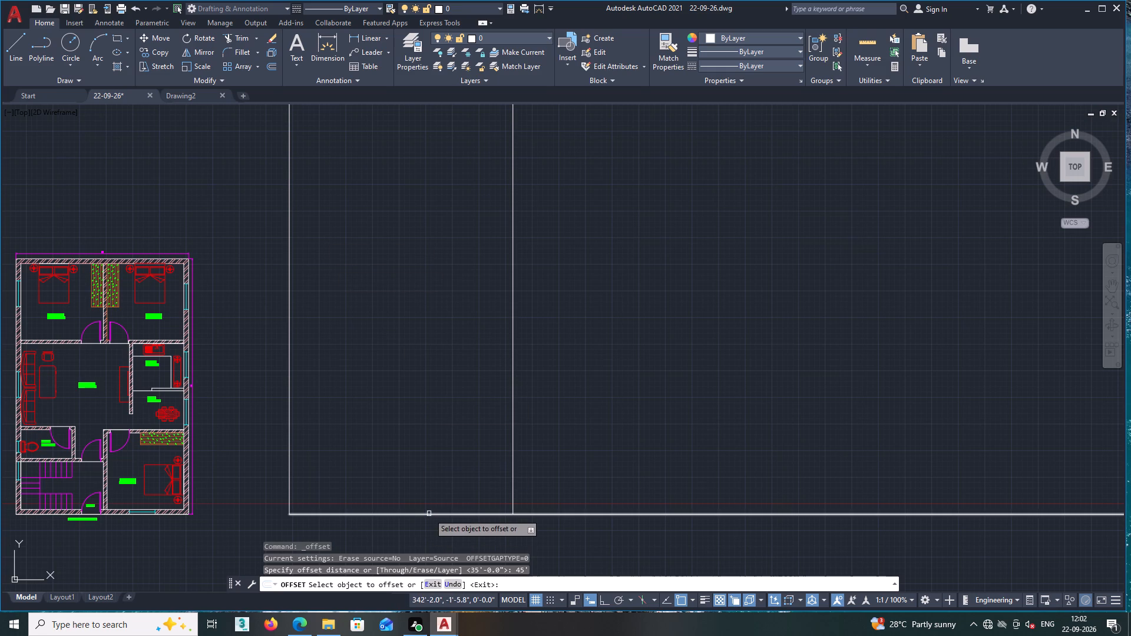
pyautogui.click(429, 514)
pyautogui.click(414, 368)
pyautogui.moveTo(414, 365); pyautogui.dragTo(447, 378, button='middle')
pyautogui.press('space')
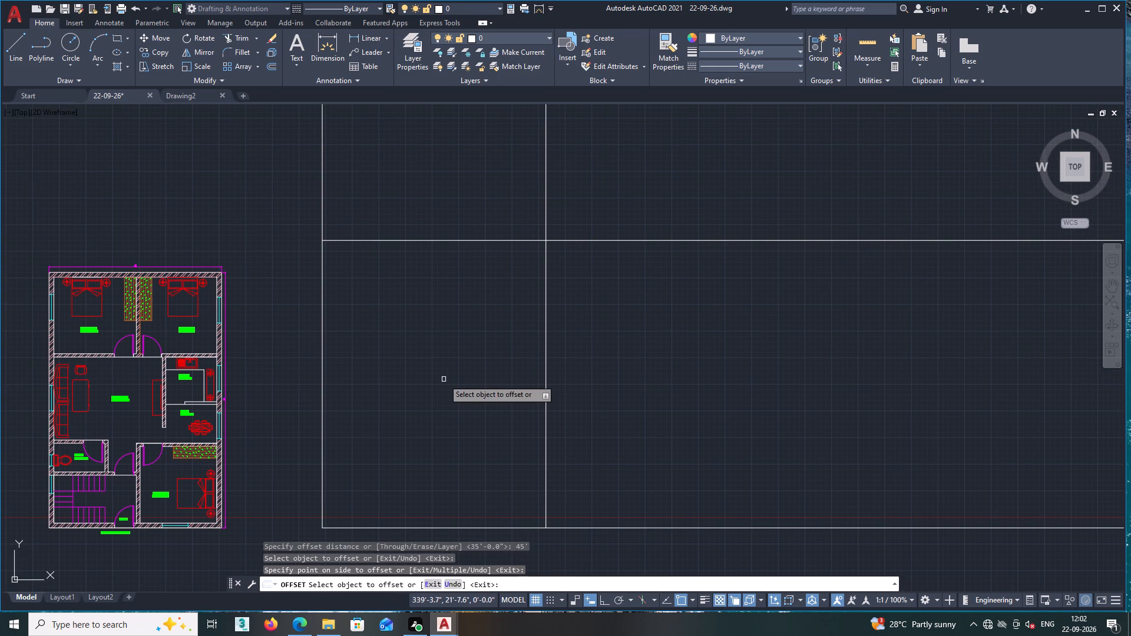
# Trim the line ends extending above and to the right of the 35' by 45' rectangle.
pyautogui.write('TR')
pyautogui.press('Return')
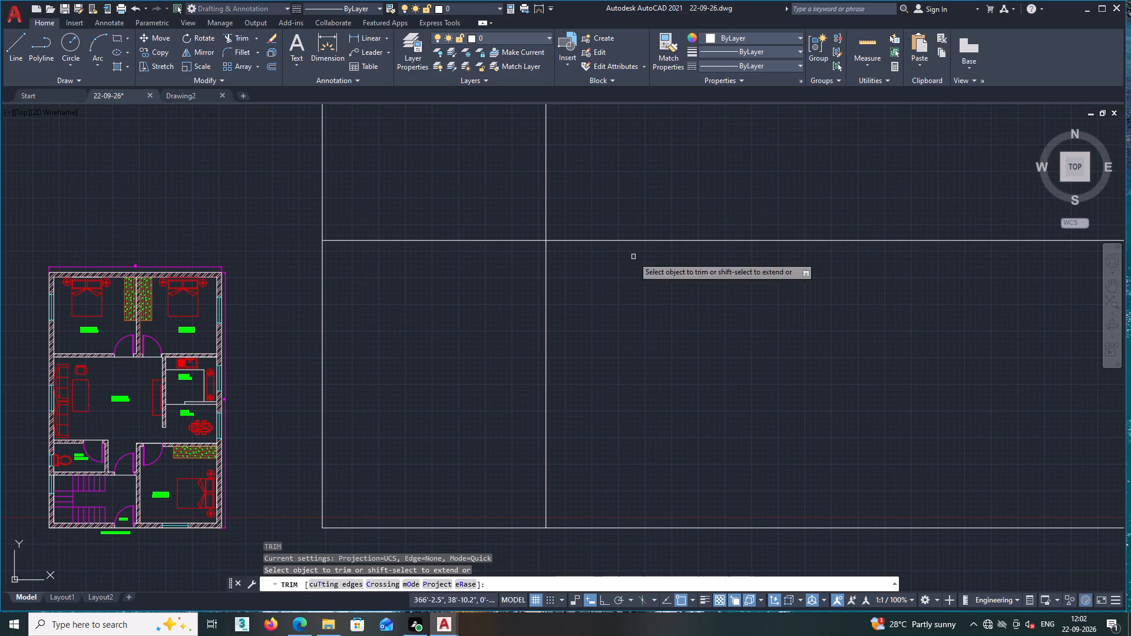
pyautogui.click(673, 207)
pyautogui.click(312, 204)
pyautogui.click(581, 187)
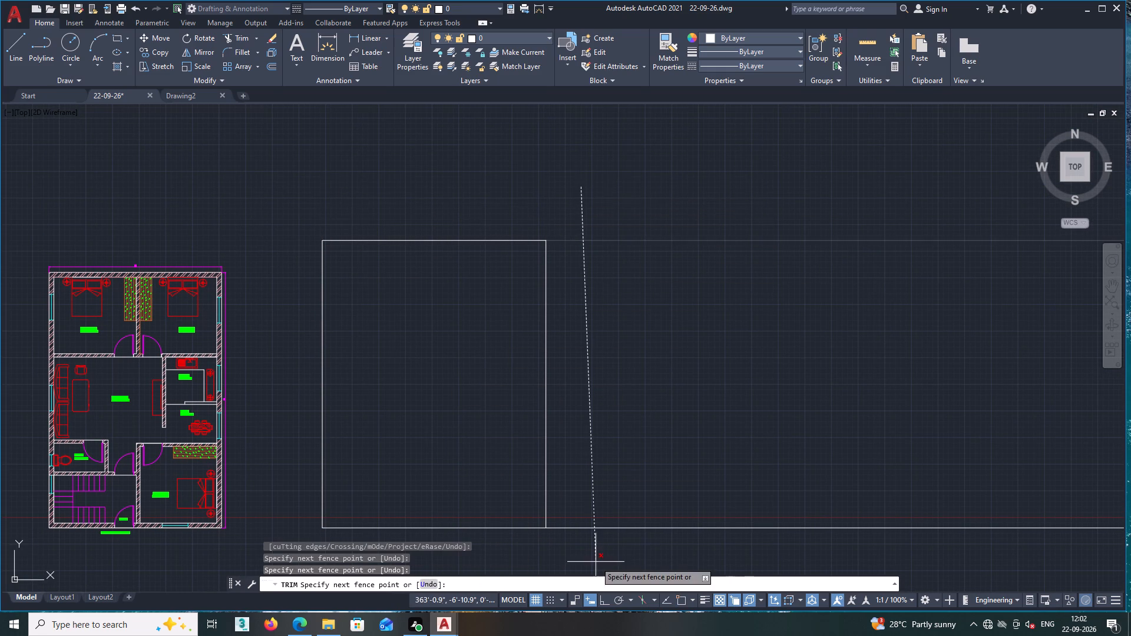
pyautogui.moveTo(597, 554); pyautogui.dragTo(602, 489, button='middle')
pyautogui.click(602, 488)
pyautogui.moveTo(606, 465); pyautogui.dragTo(670, 466, button='middle')
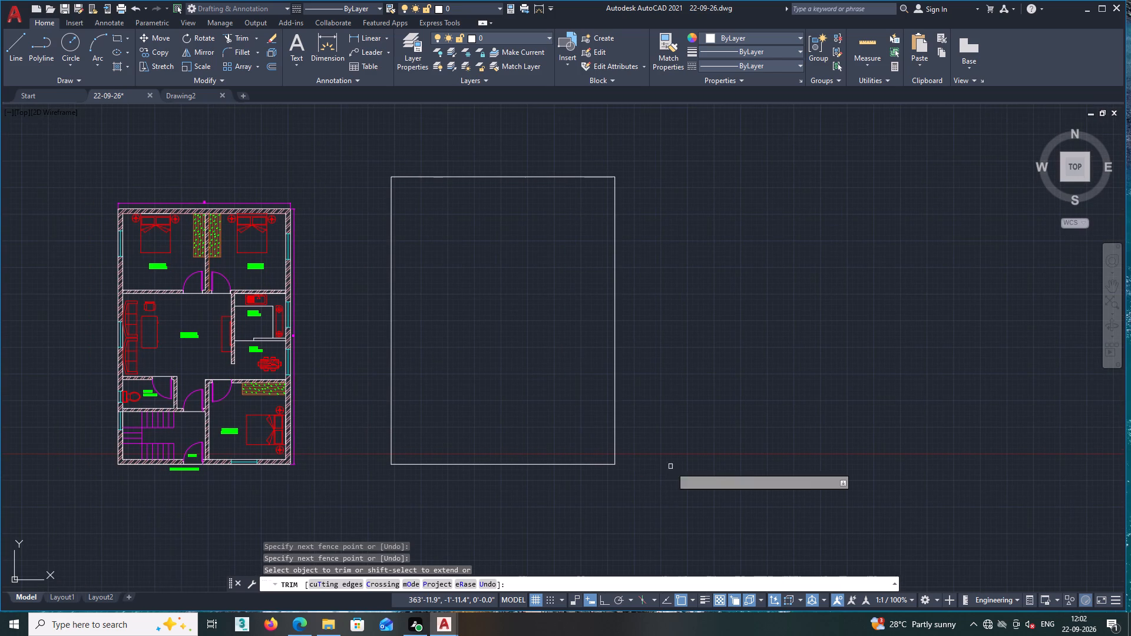
pyautogui.press('space')
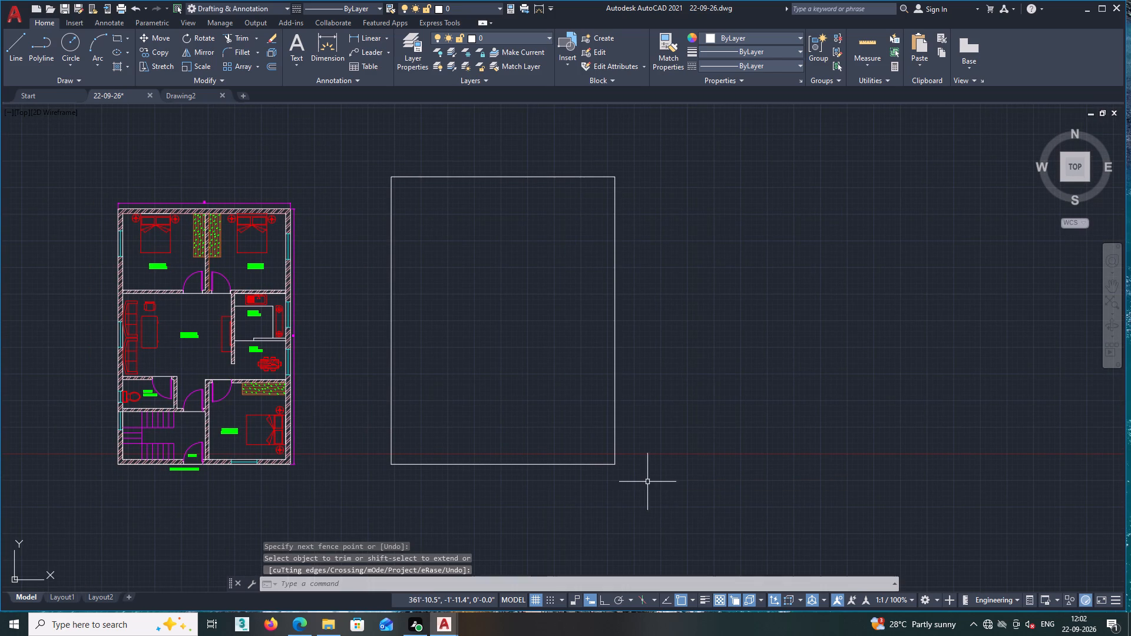
# Join the rectangle's four sides into a single polyline.
pyautogui.click(646, 498)
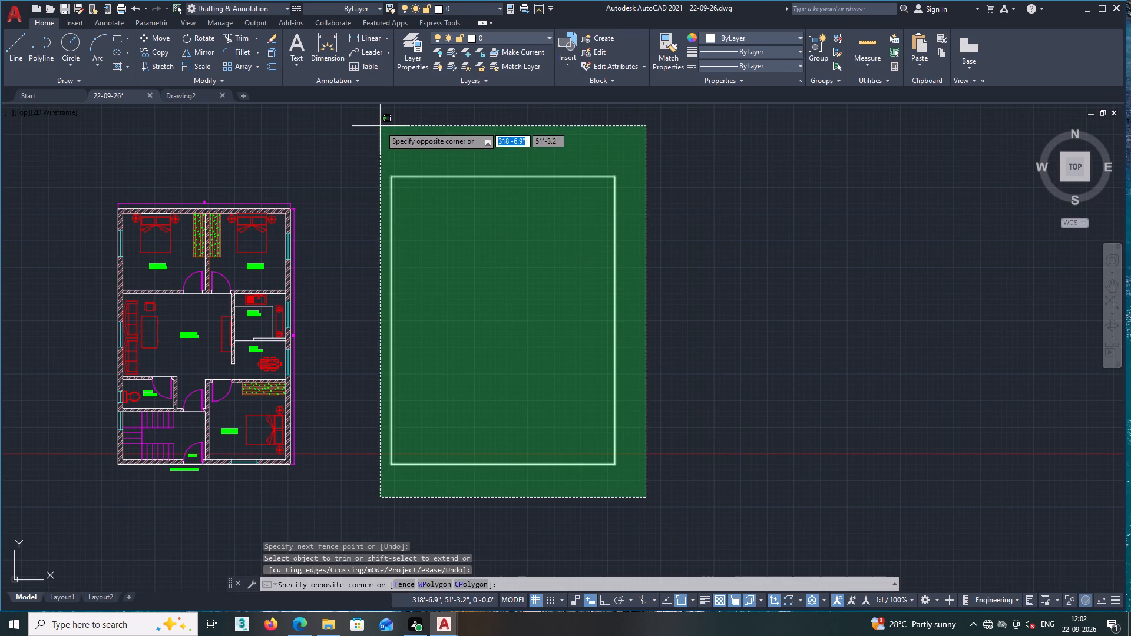
pyautogui.tripleClick(380, 126)
pyautogui.press('j')
pyautogui.press('Return')
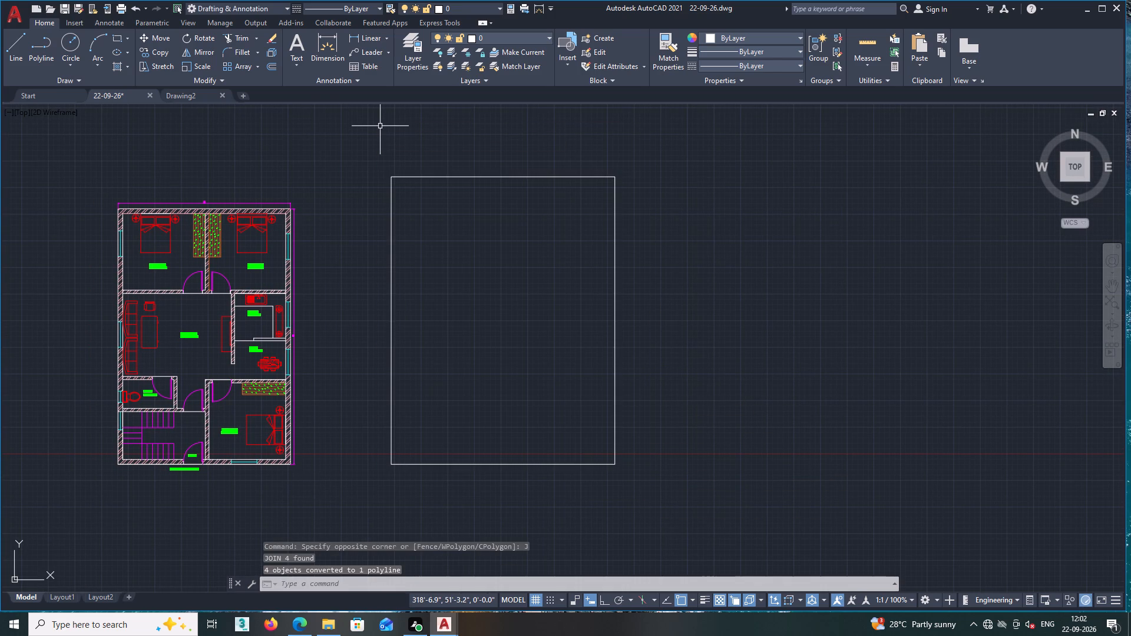
# Offset the joined rectangle 9" inward to form the outer wall outline.
pyautogui.click(270, 67)
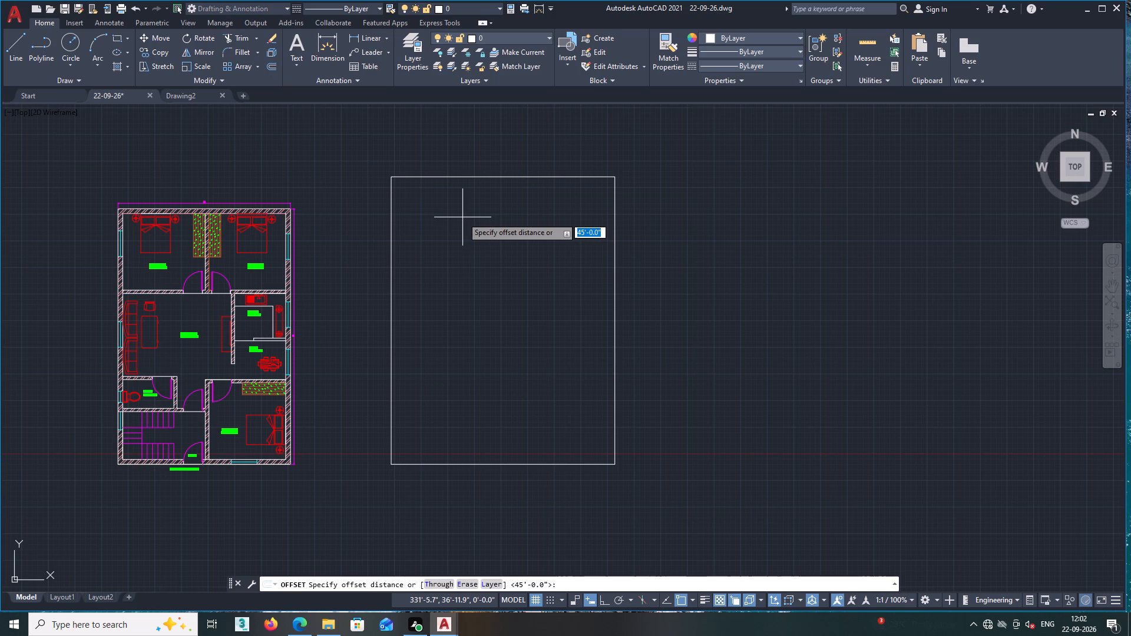
pyautogui.moveTo(473, 277); pyautogui.dragTo(469, 340, button='middle')
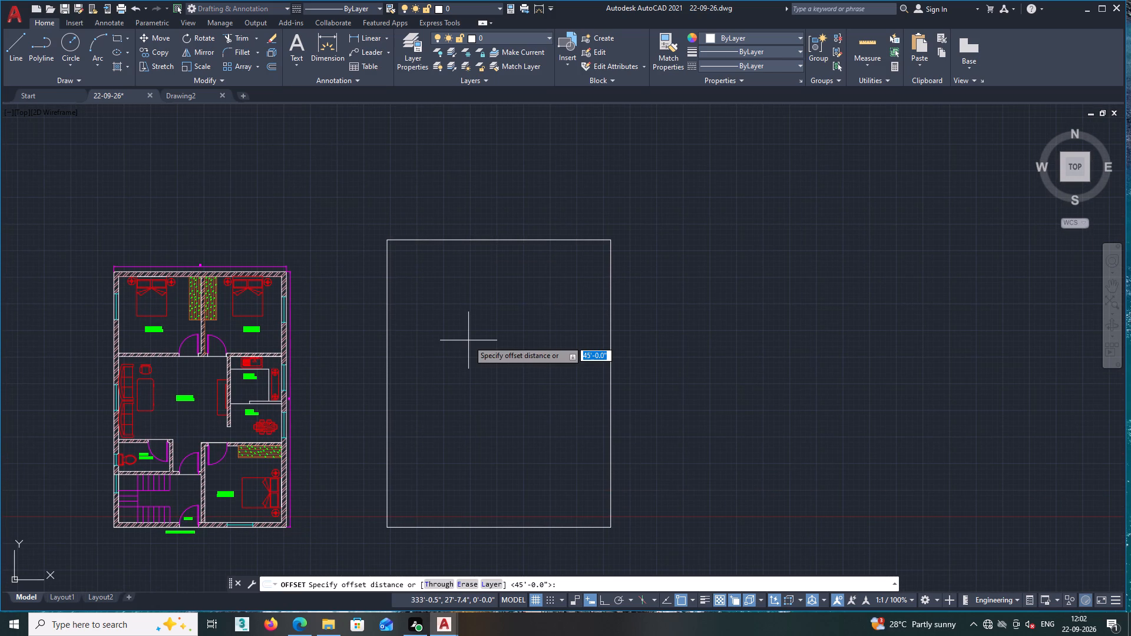
pyautogui.press('9')
pyautogui.press('Return')
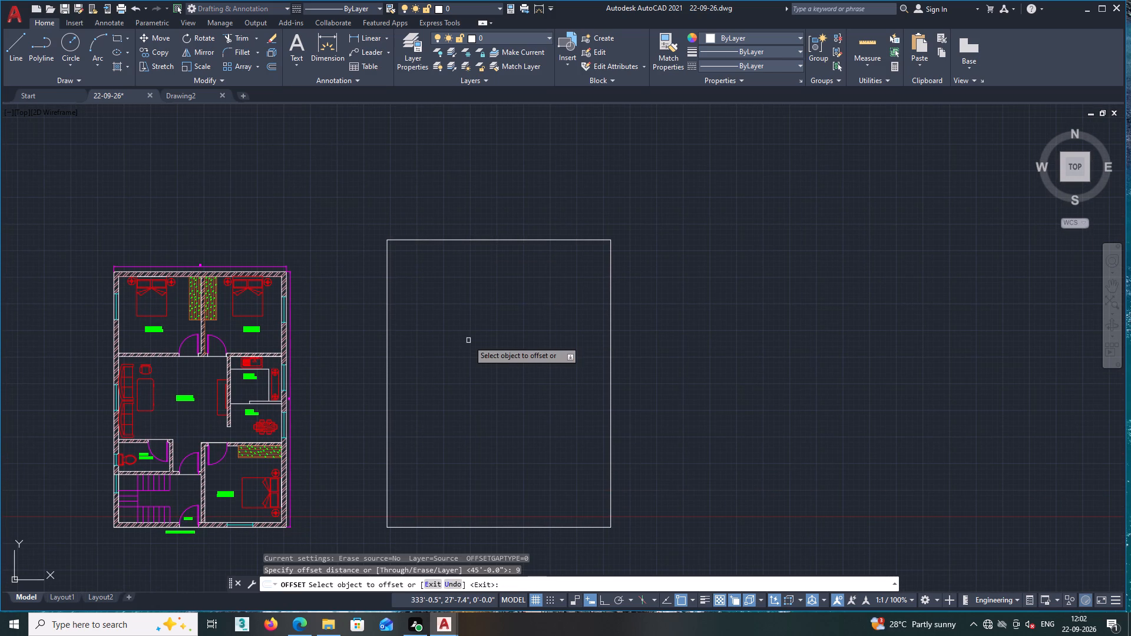
pyautogui.click(510, 240)
pyautogui.doubleClick(504, 295)
pyautogui.moveTo(482, 312); pyautogui.dragTo(555, 279, button='middle')
pyautogui.moveTo(518, 314); pyautogui.dragTo(534, 296, button='middle')
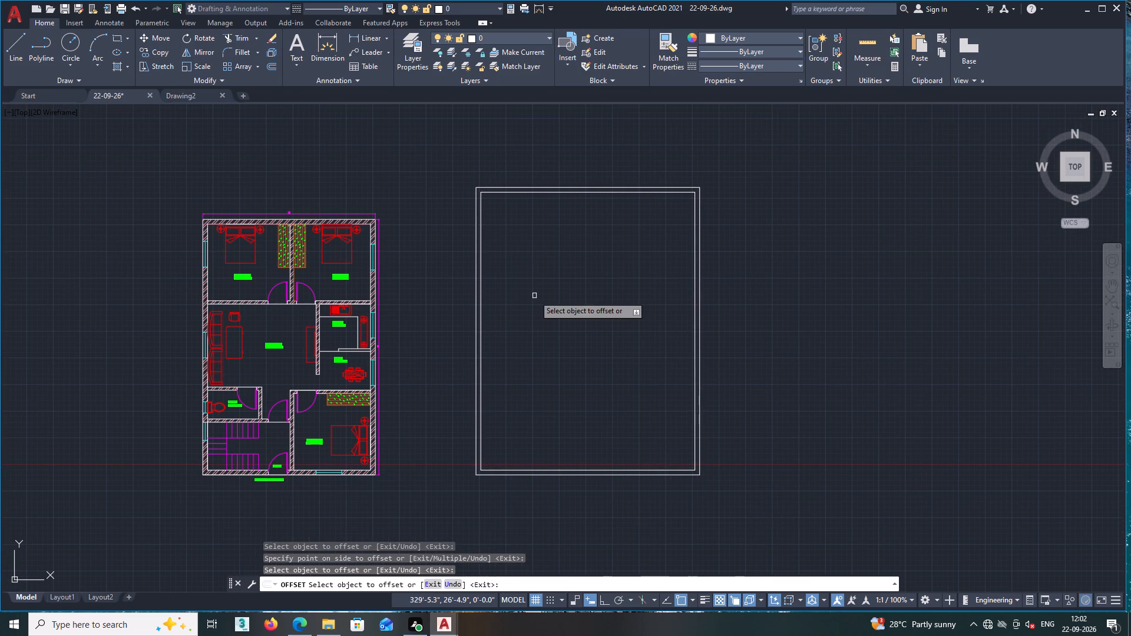
pyautogui.press('space')
pyautogui.moveTo(475, 328); pyautogui.dragTo(414, 348, button='middle')
pyautogui.moveTo(484, 302); pyautogui.dragTo(455, 306, button='middle')
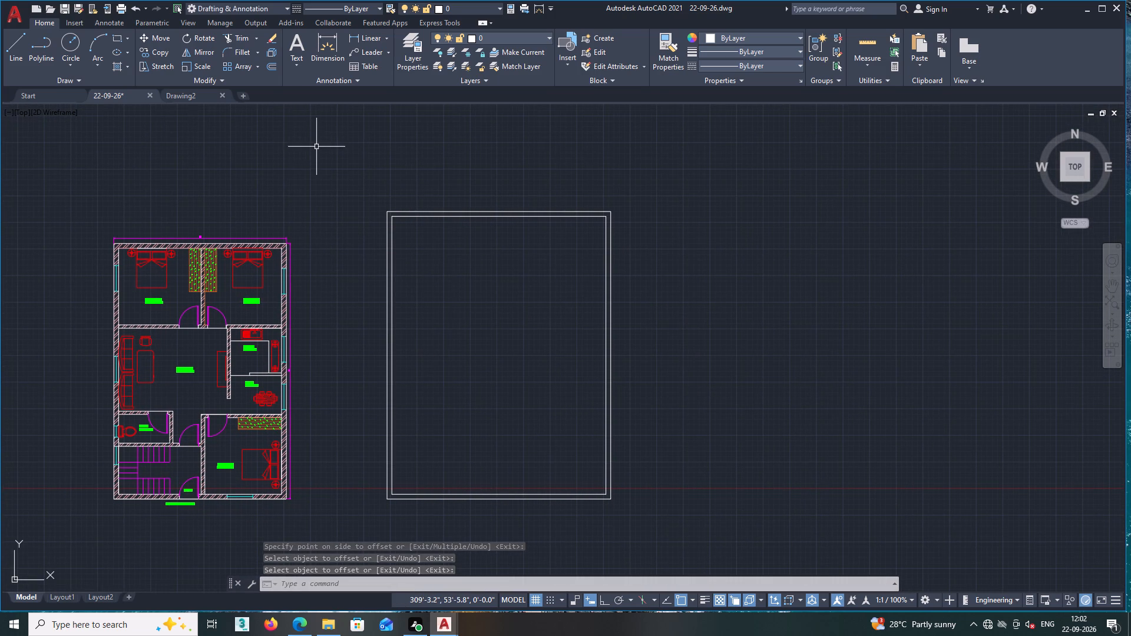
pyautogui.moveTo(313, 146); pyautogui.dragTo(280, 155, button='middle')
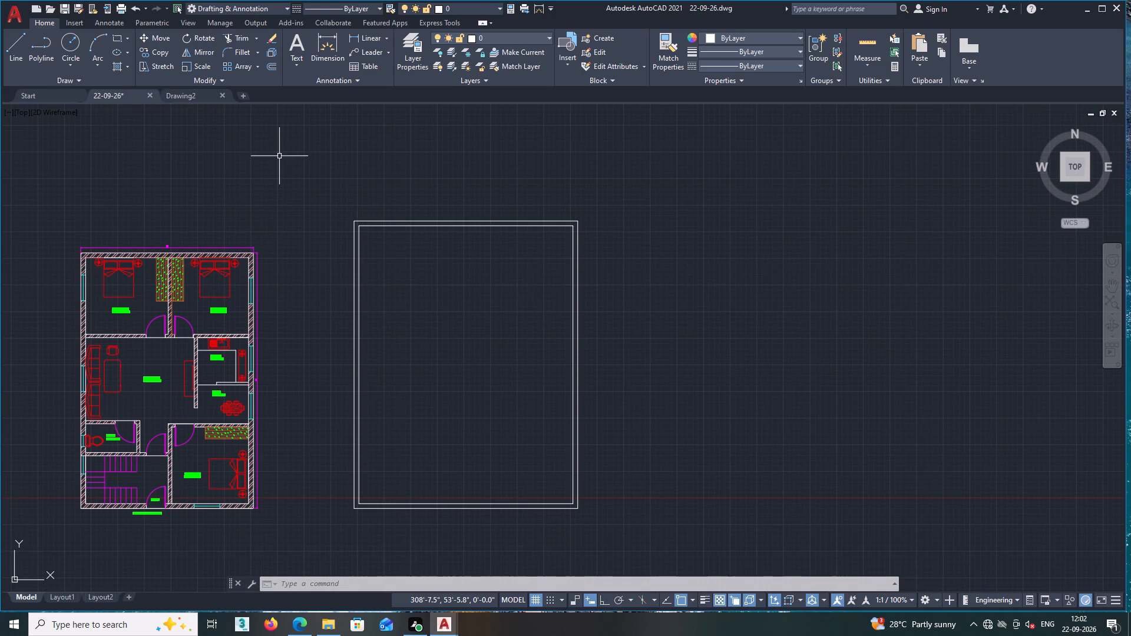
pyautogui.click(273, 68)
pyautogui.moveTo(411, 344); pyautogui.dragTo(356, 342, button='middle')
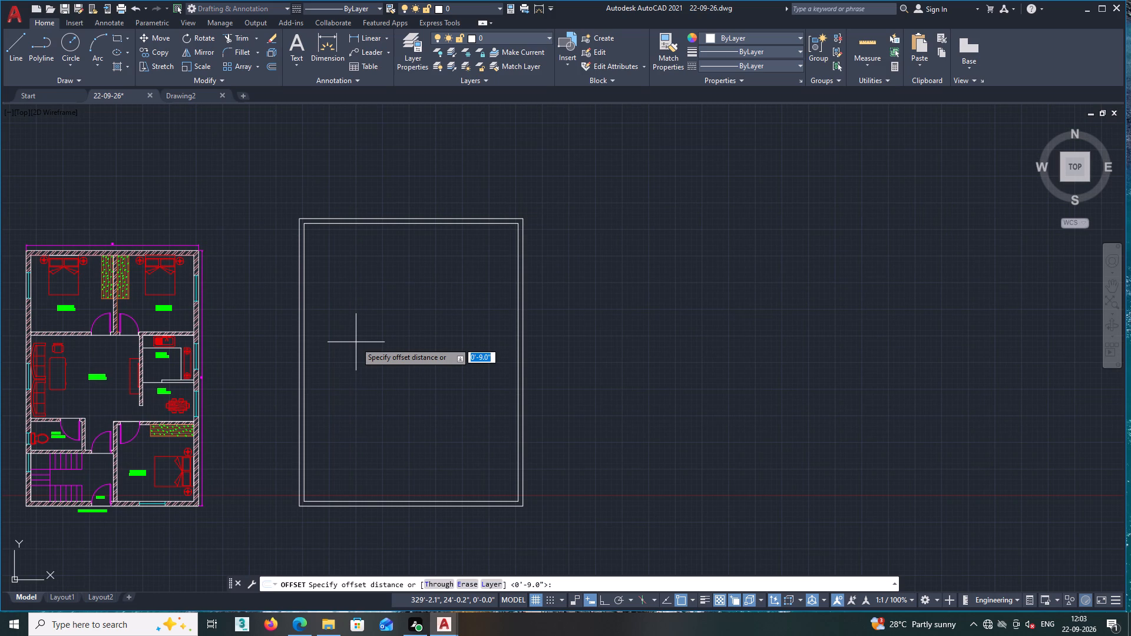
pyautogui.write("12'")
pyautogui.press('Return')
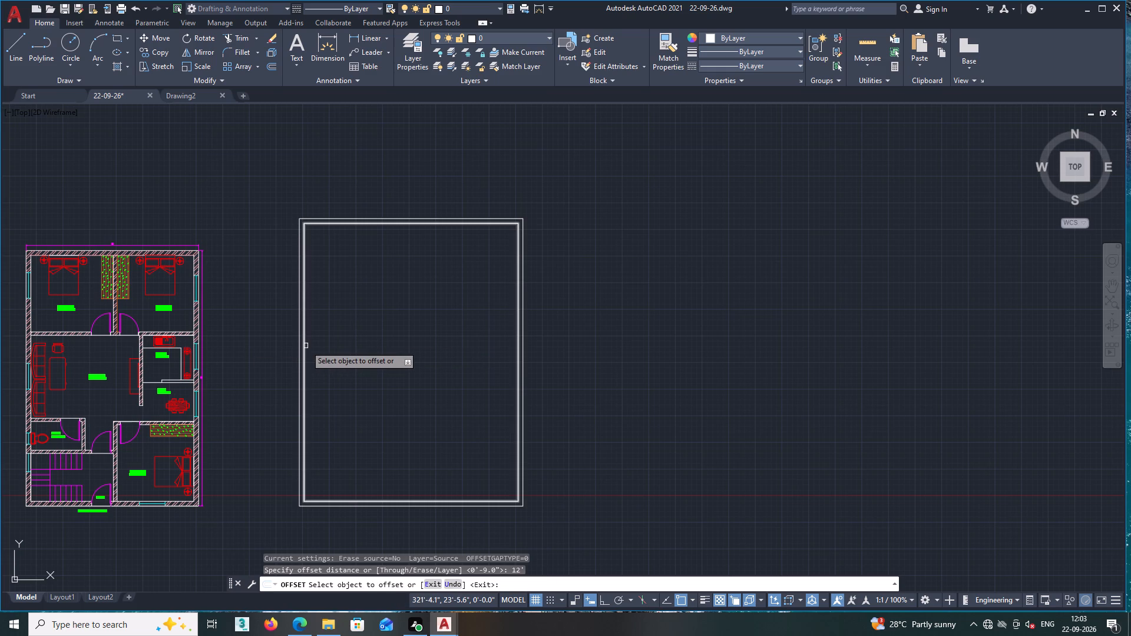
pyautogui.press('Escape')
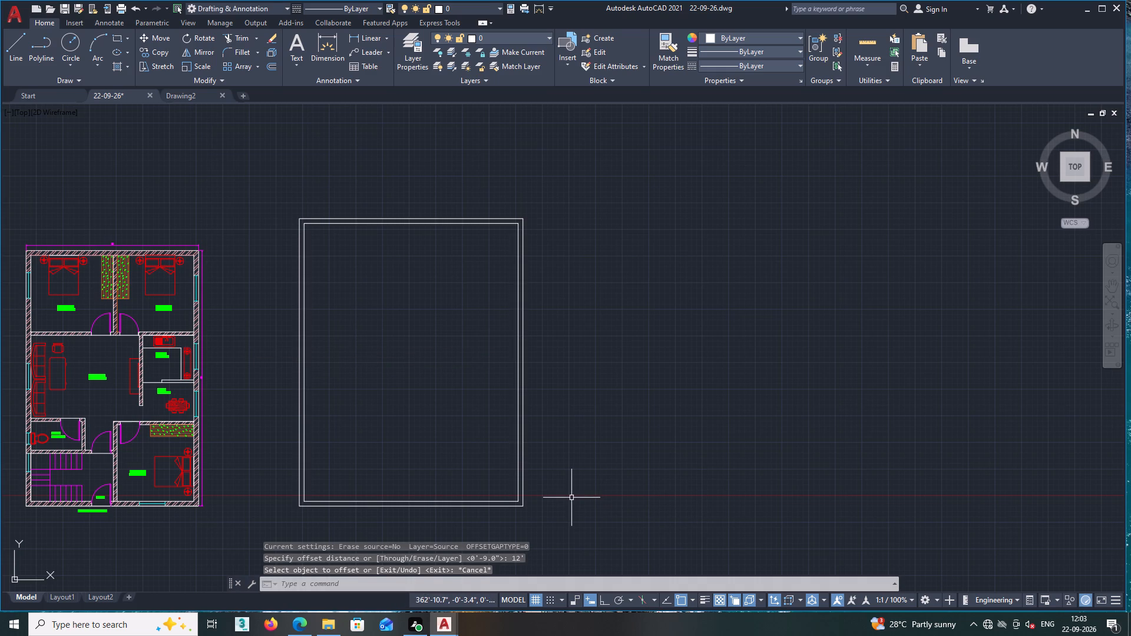
# Explode the inner and outer rectangles of the new plan's outer wall into separate lines.
pyautogui.moveTo(548, 502); pyautogui.dragTo(611, 475, button='middle')
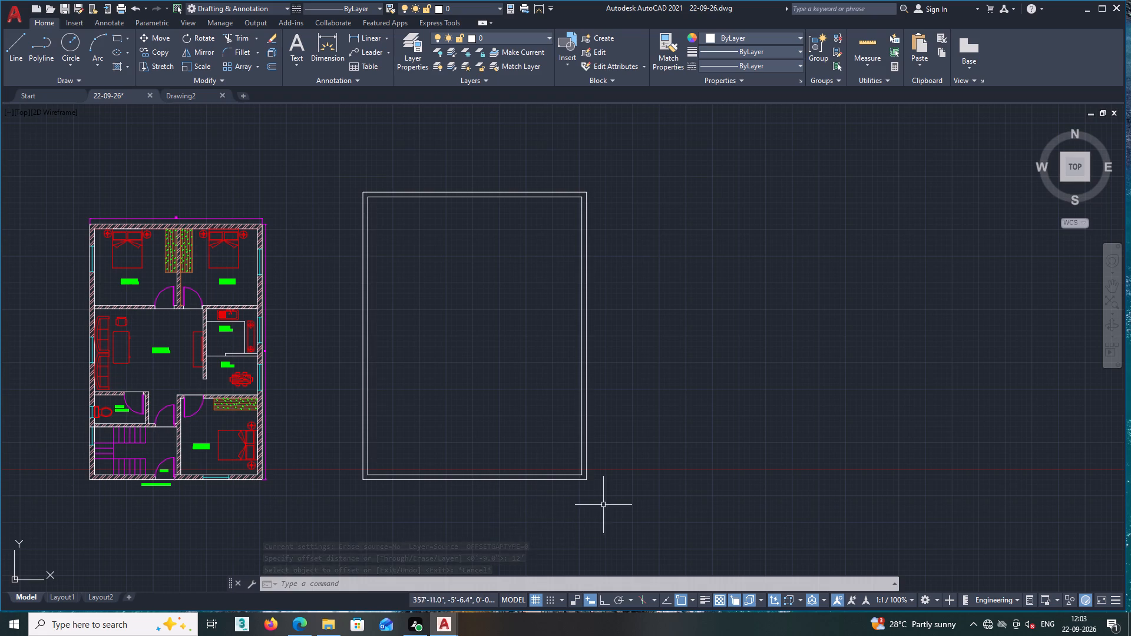
pyautogui.click(603, 504)
pyautogui.click(339, 168)
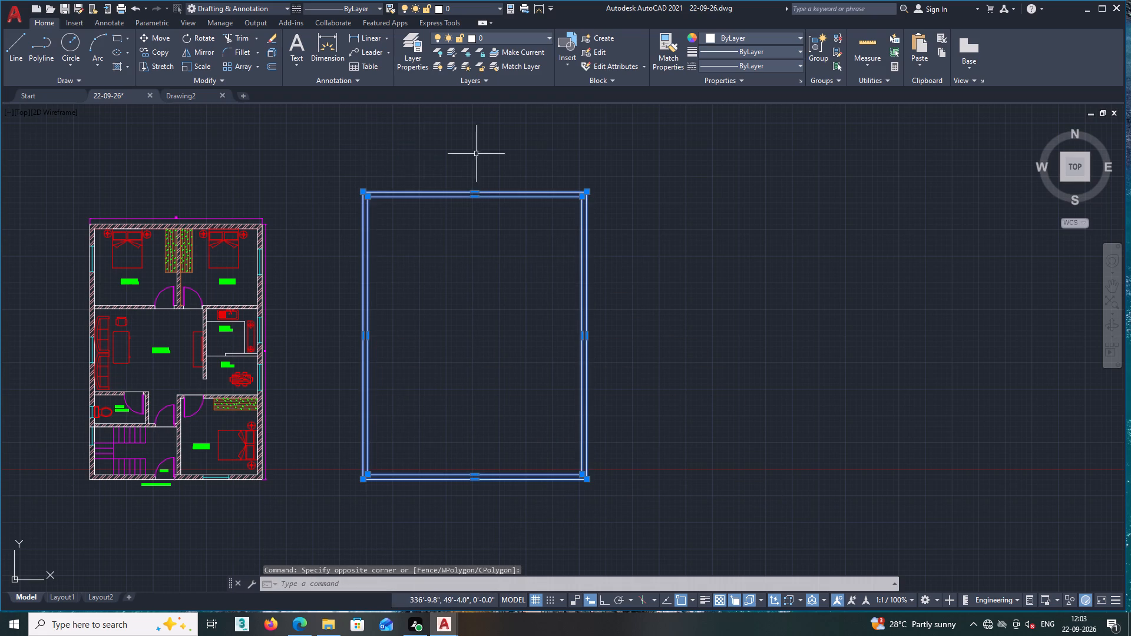
pyautogui.click(270, 48)
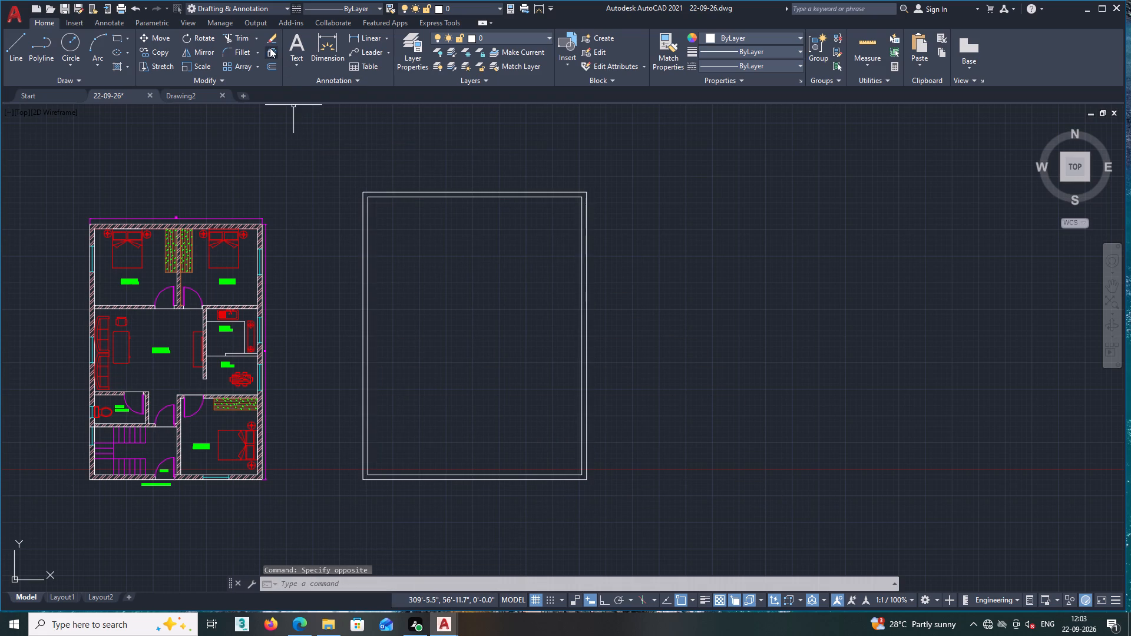
pyautogui.press('Escape')
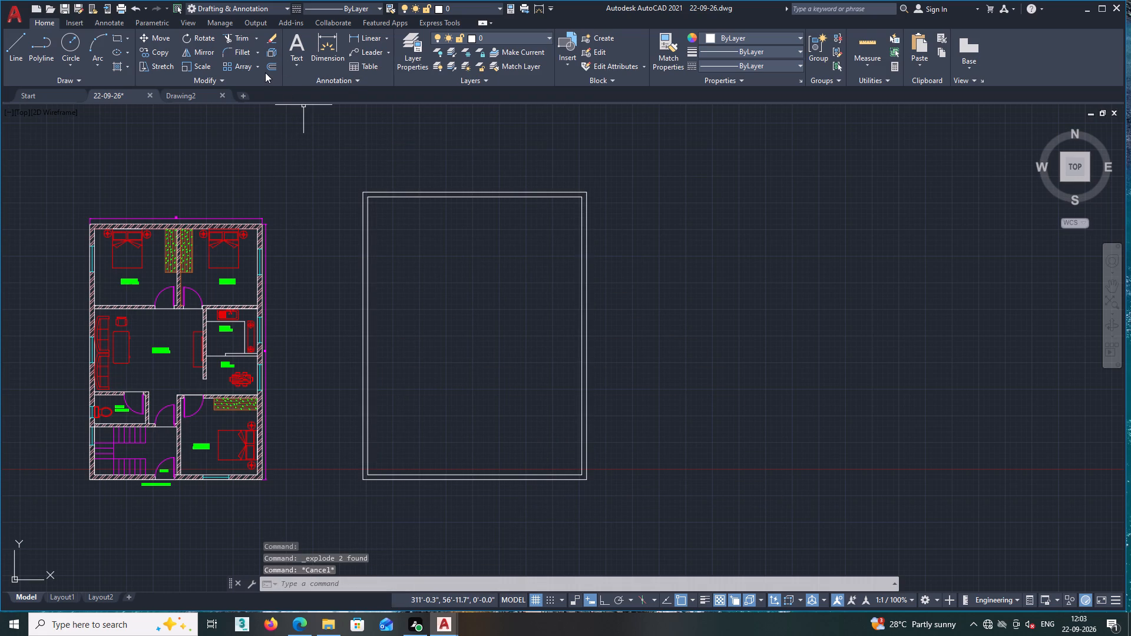
# Offset the inner line of the new plan's left outer wall 12' to the right, into the plan.
pyautogui.click(266, 70)
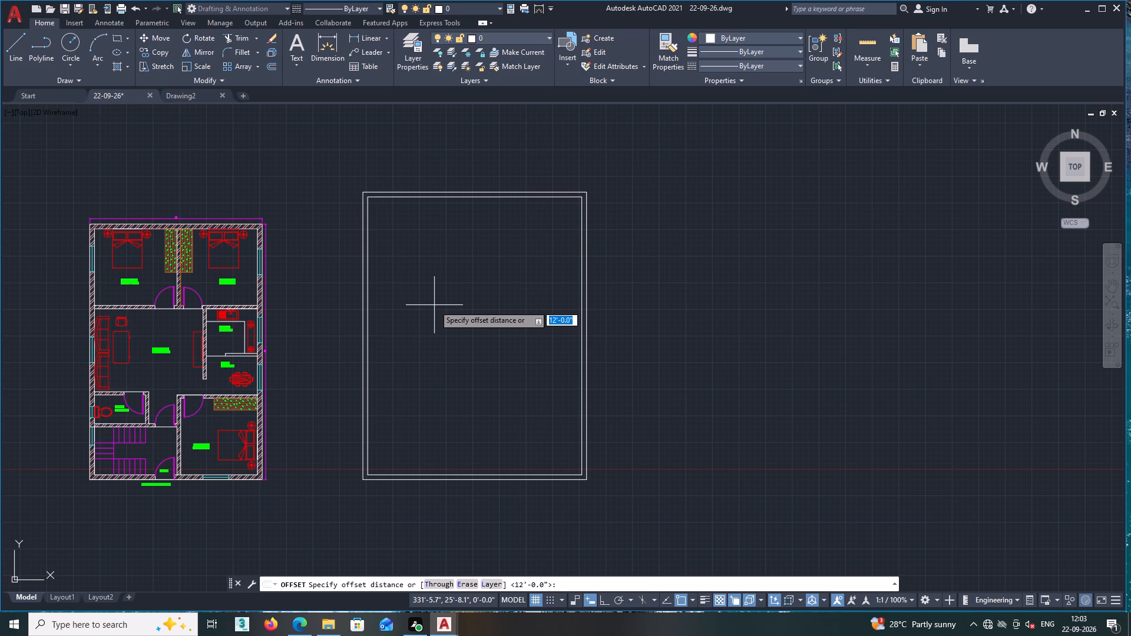
pyautogui.write("12'")
pyautogui.press('Return')
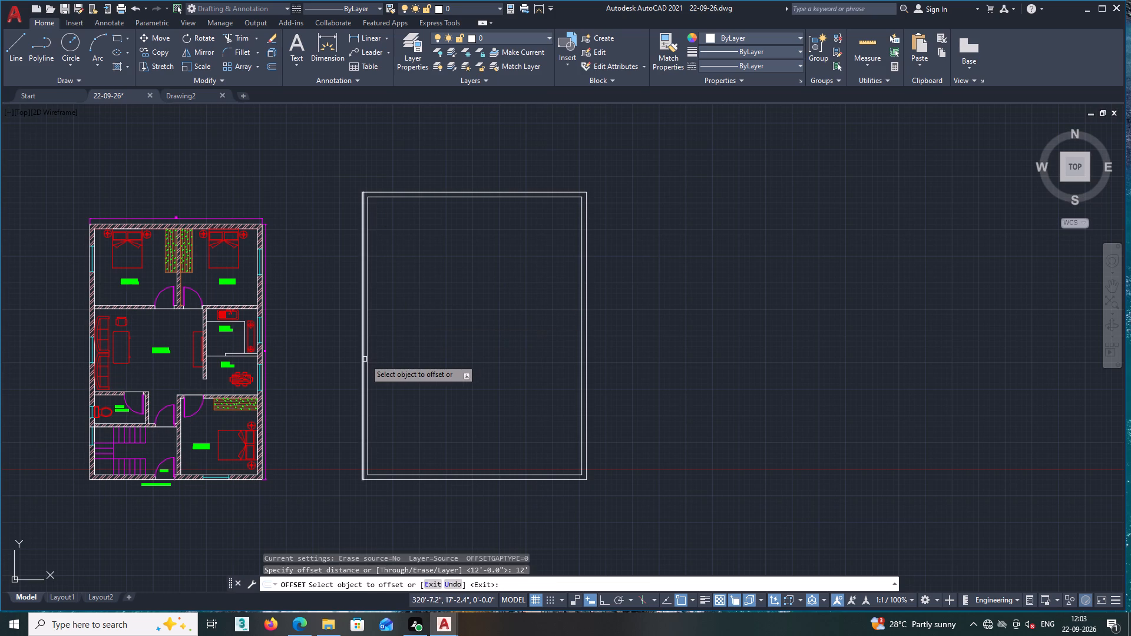
pyautogui.click(369, 359)
pyautogui.click(409, 349)
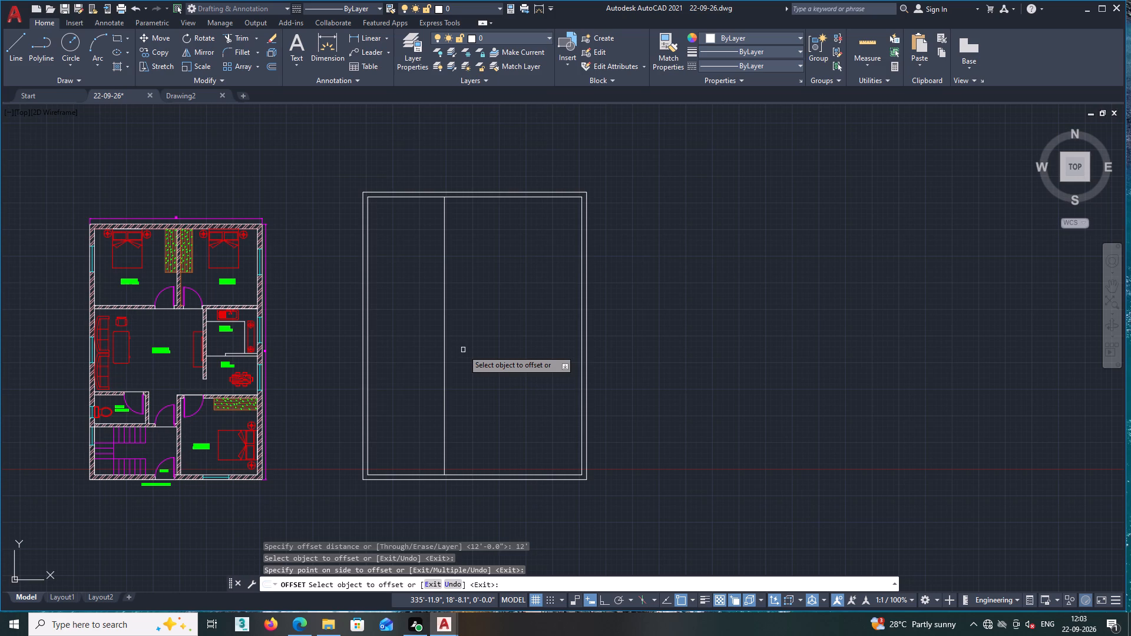
pyautogui.moveTo(757, 323); pyautogui.dragTo(756, 323, button='middle')
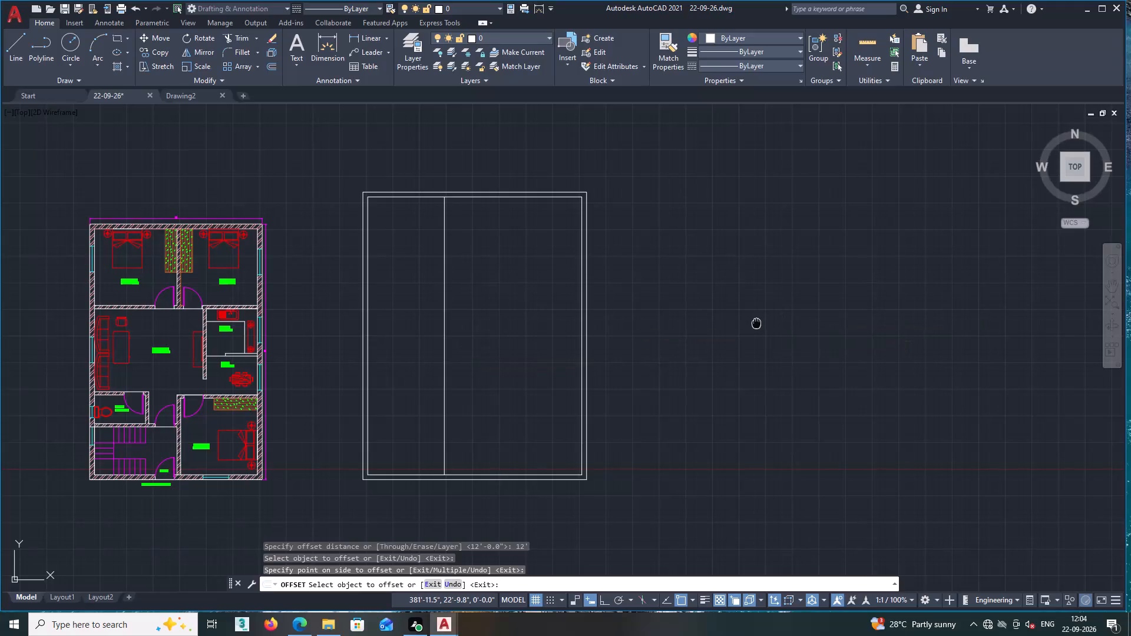
pyautogui.moveTo(756, 323); pyautogui.dragTo(750, 325, button='middle')
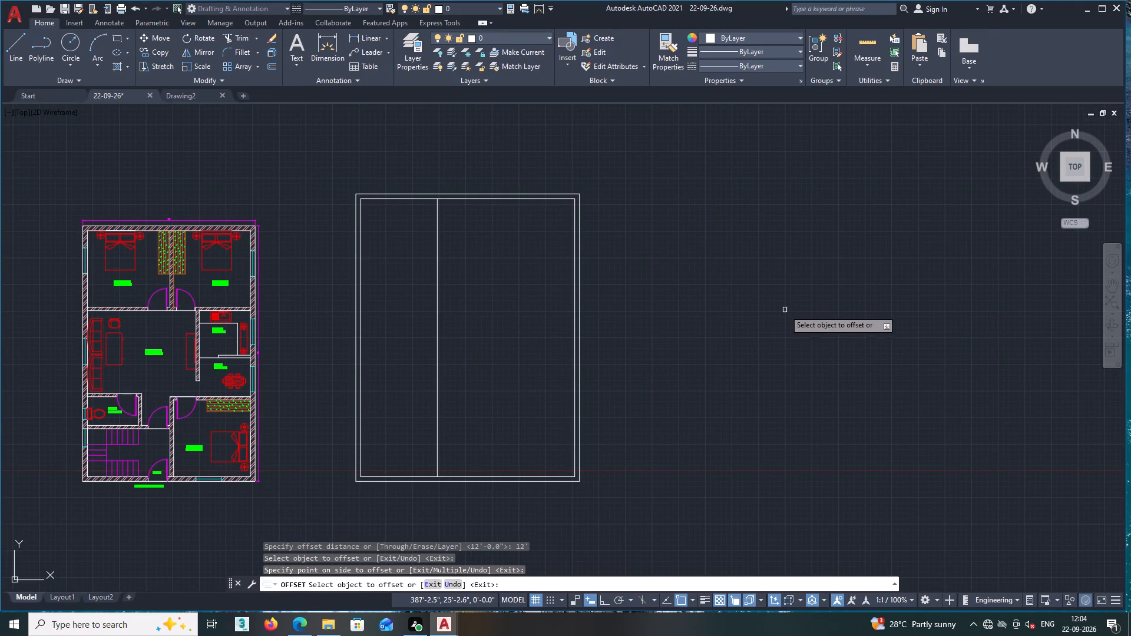
pyautogui.moveTo(811, 327); pyautogui.dragTo(805, 336, button='middle')
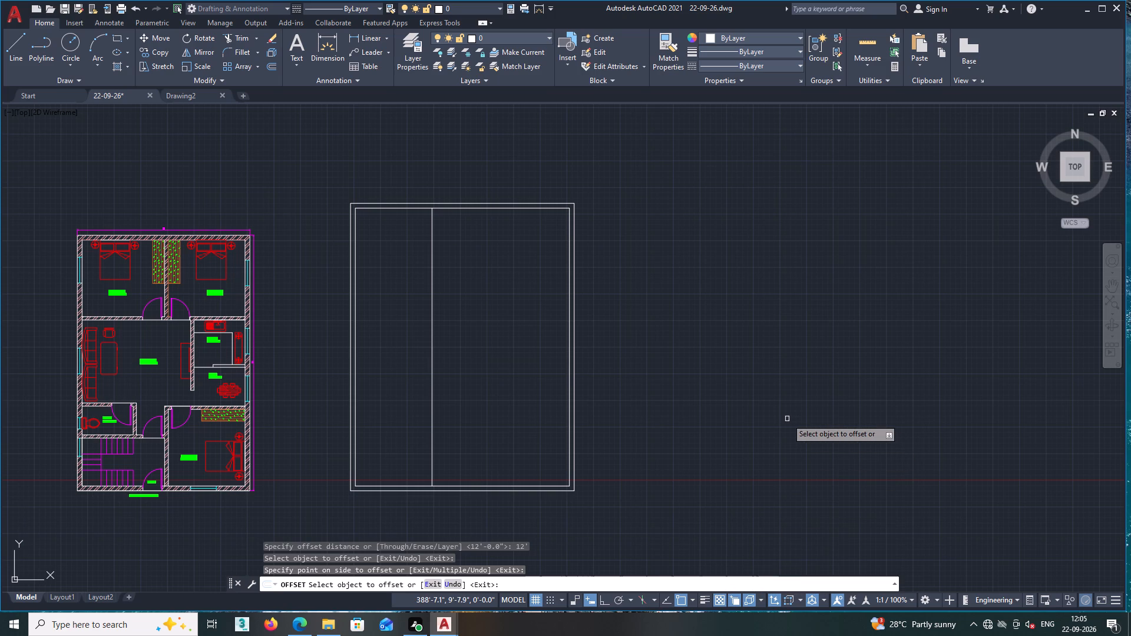
pyautogui.press('Escape')
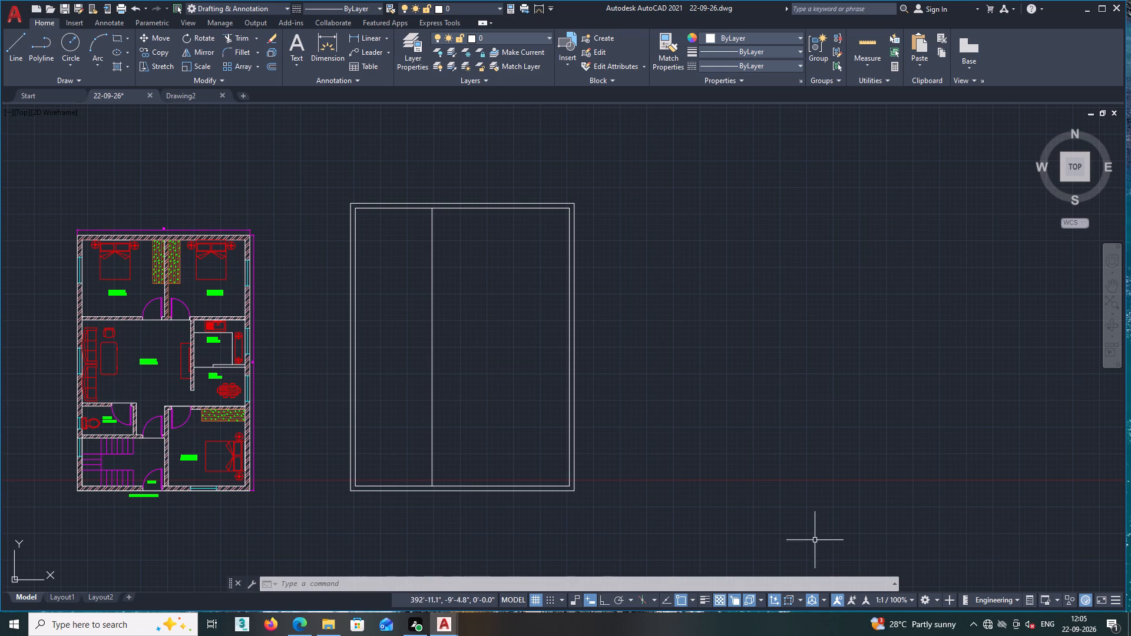
# Save the 22-09-26 drawing under its existing name.
pyautogui.moveTo(797, 407); pyautogui.dragTo(811, 412, button='middle')
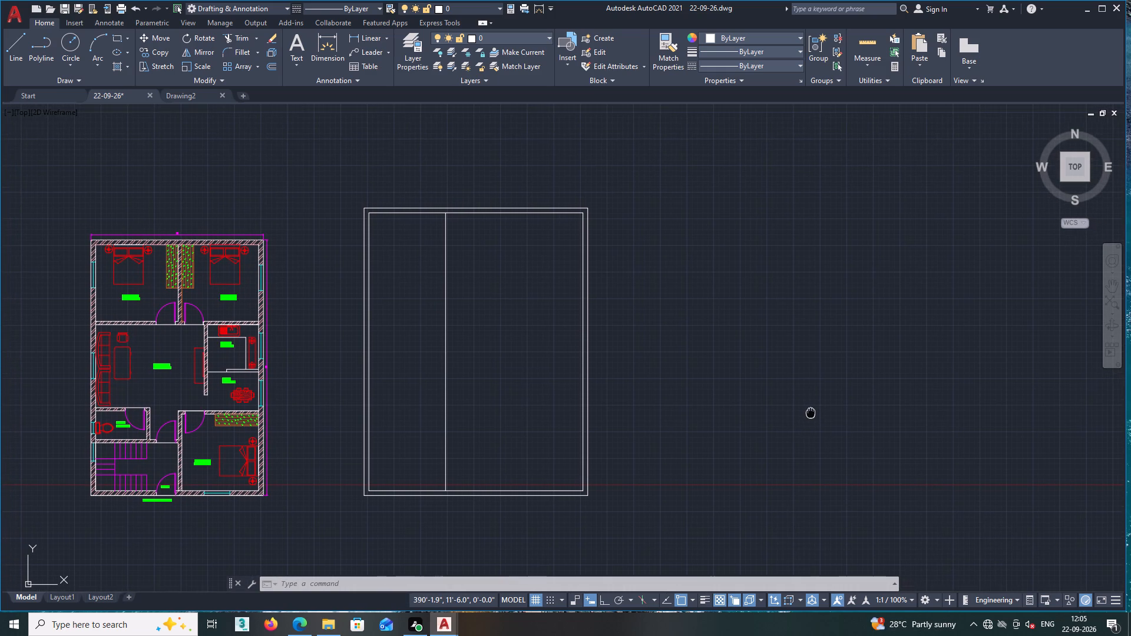
pyautogui.moveTo(811, 412); pyautogui.dragTo(815, 420, button='middle')
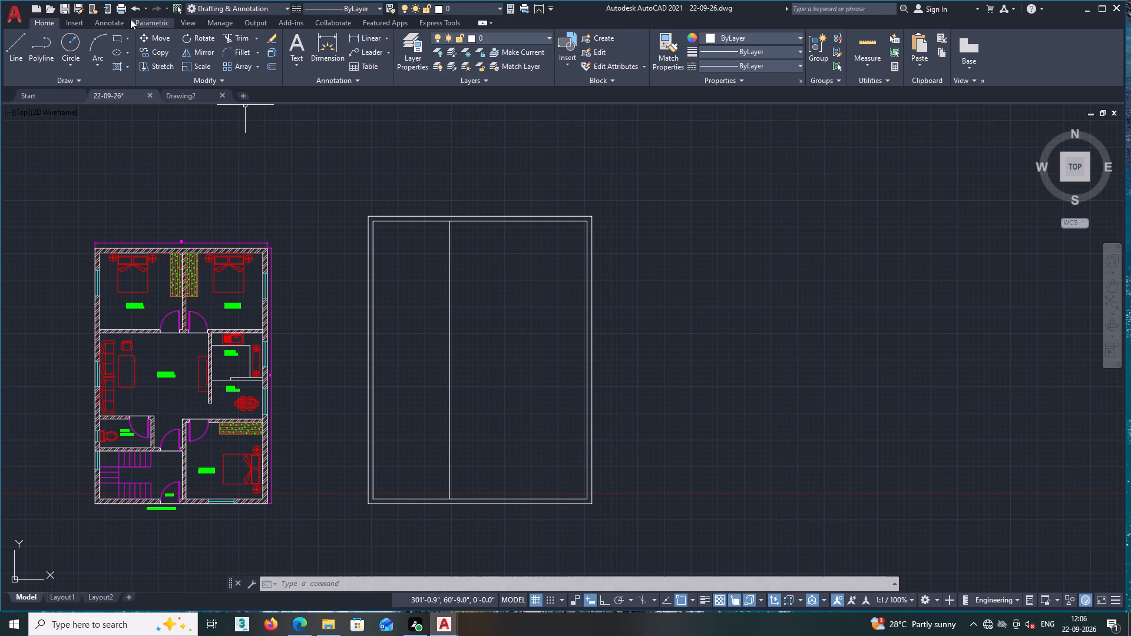
pyautogui.click(19, 15)
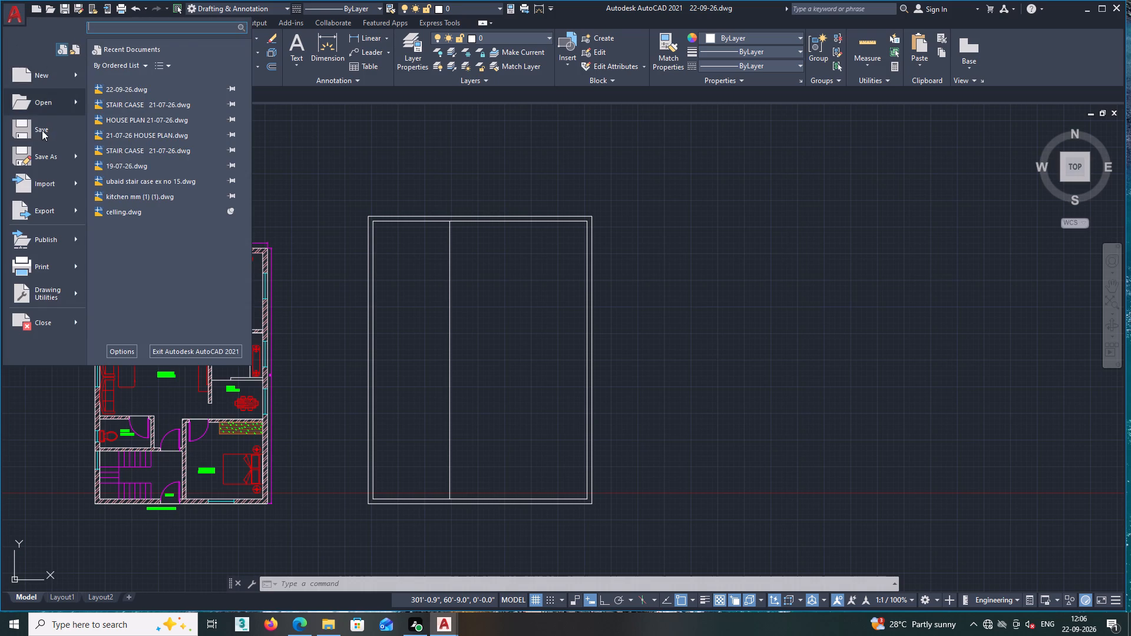
pyautogui.click(42, 130)
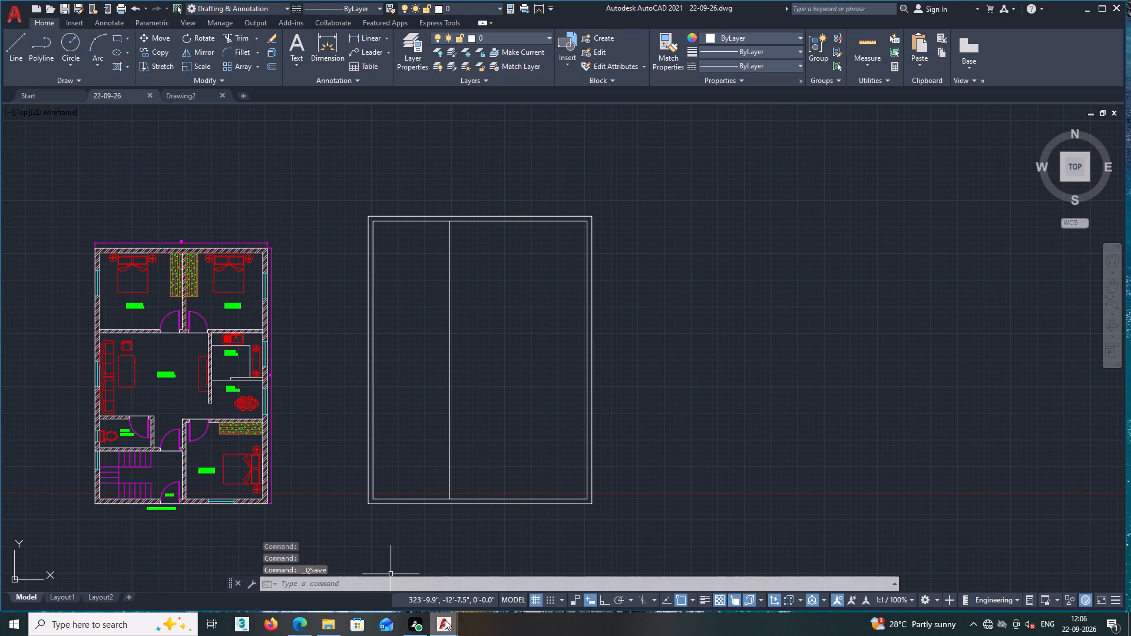
# Create a new blank drawing alongside the open ones.
pyautogui.click(243, 95)
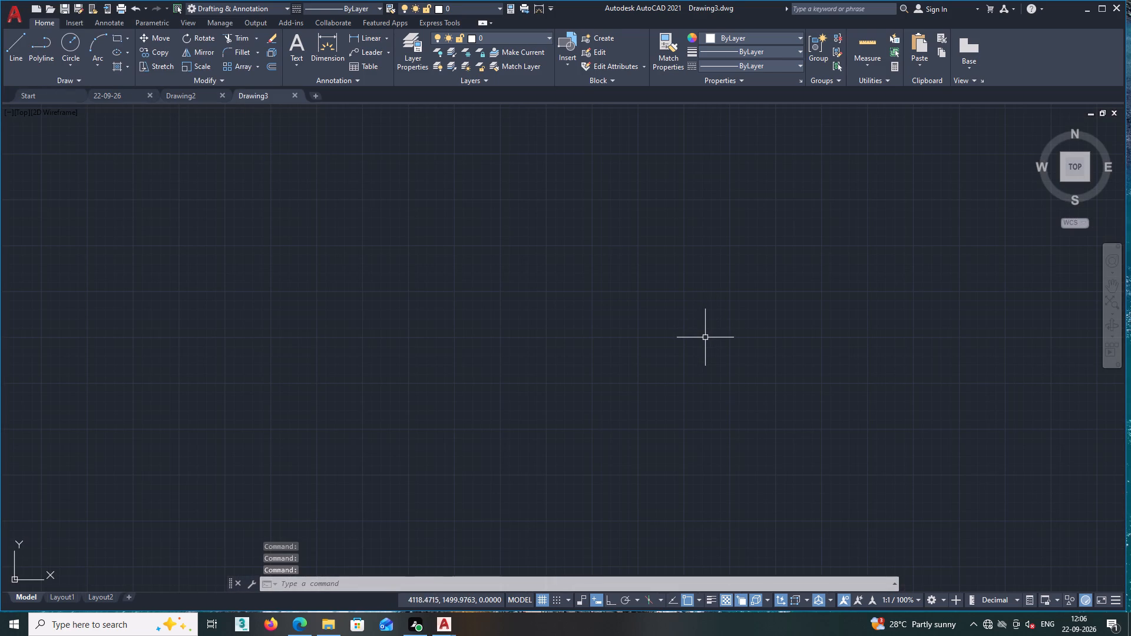
pyautogui.scroll(-2, 705, 337)
pyautogui.scroll(-1, 631, 316)
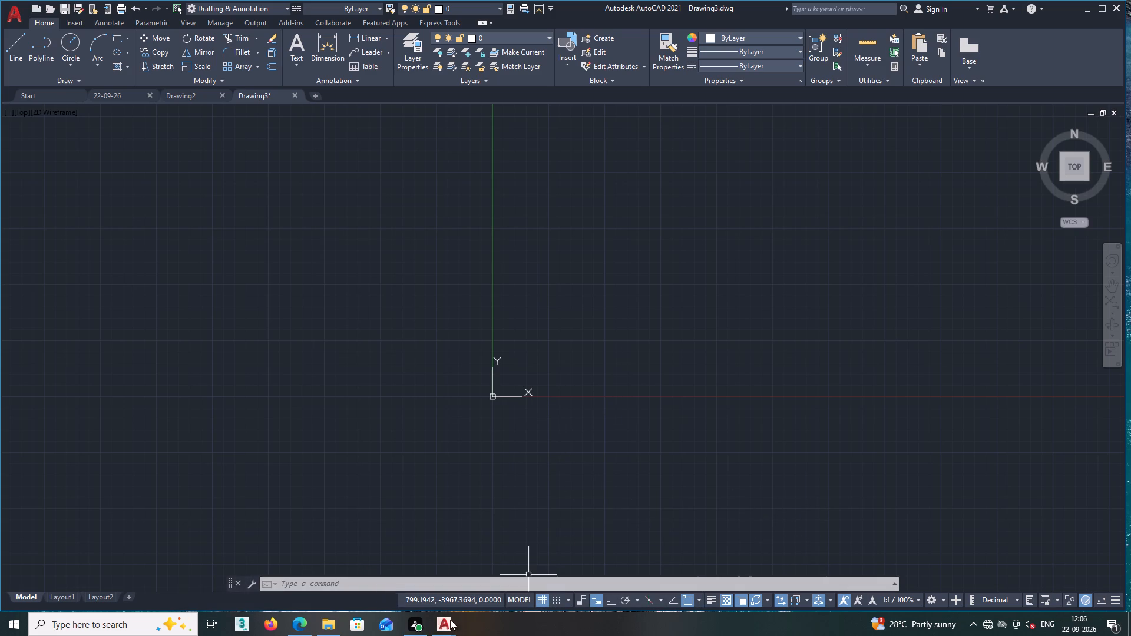
# Switch back to the 22-09-26 drawing.
pyautogui.doubleClick(391, 565)
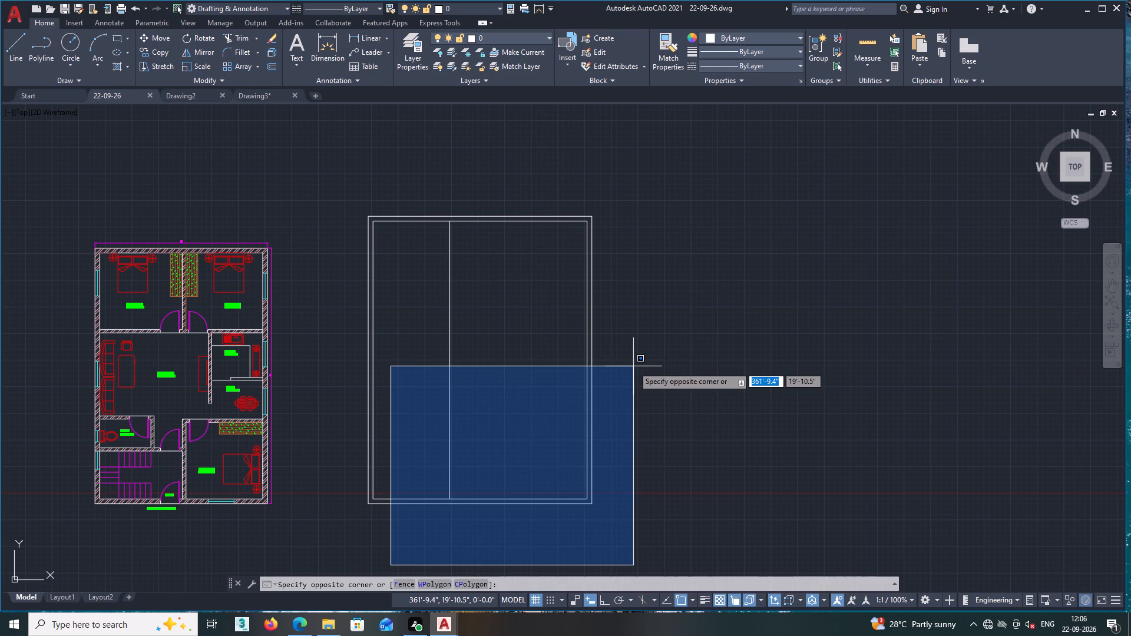
pyautogui.press('Escape')
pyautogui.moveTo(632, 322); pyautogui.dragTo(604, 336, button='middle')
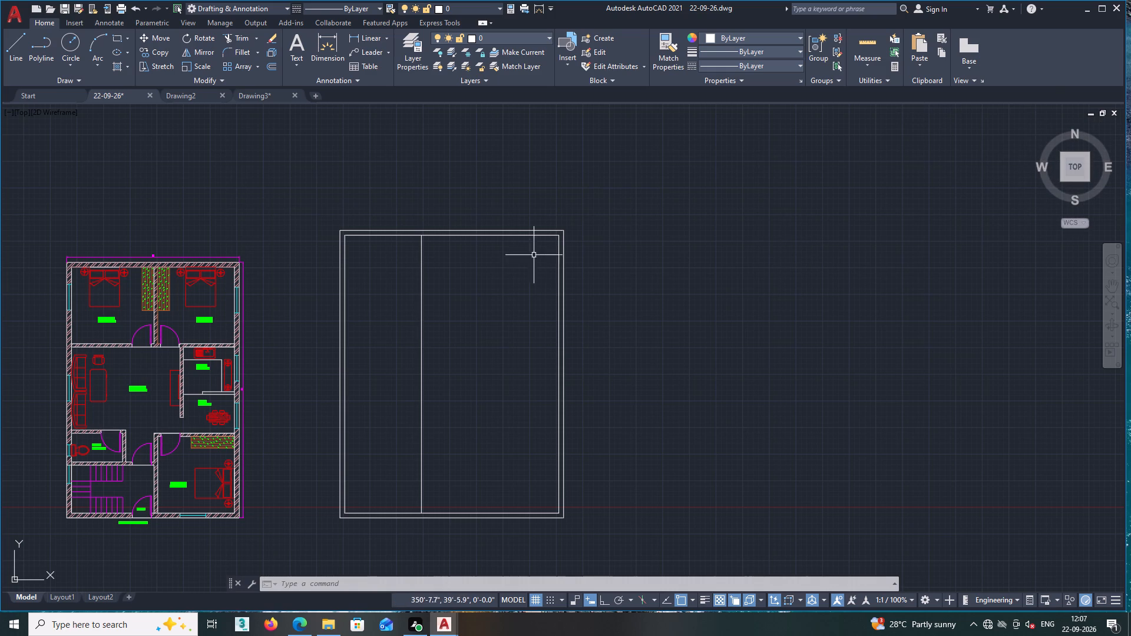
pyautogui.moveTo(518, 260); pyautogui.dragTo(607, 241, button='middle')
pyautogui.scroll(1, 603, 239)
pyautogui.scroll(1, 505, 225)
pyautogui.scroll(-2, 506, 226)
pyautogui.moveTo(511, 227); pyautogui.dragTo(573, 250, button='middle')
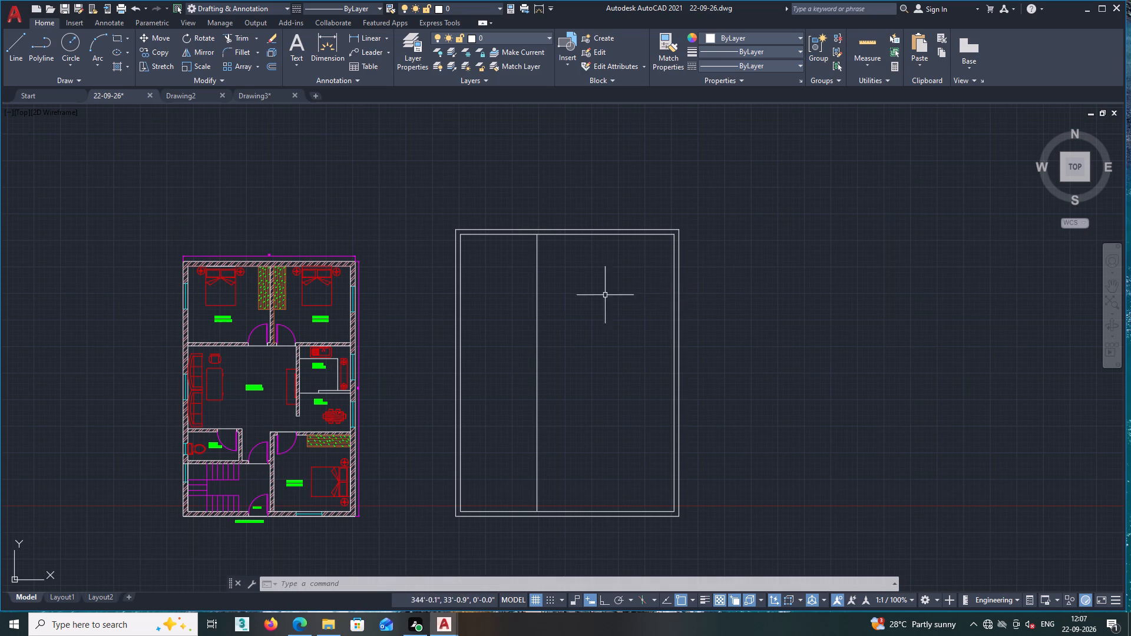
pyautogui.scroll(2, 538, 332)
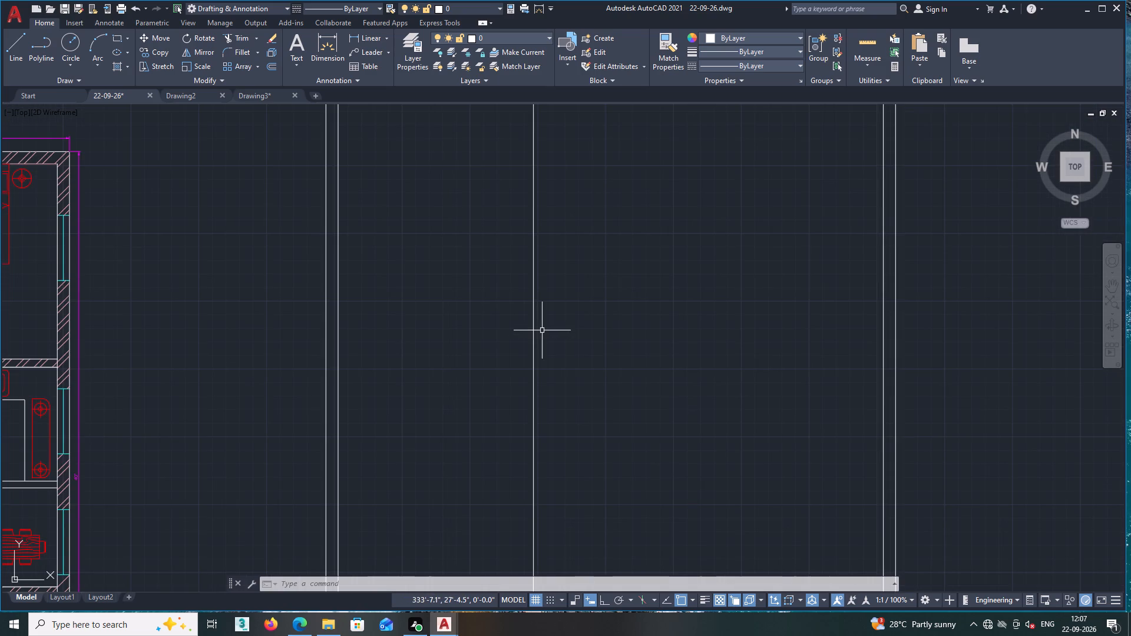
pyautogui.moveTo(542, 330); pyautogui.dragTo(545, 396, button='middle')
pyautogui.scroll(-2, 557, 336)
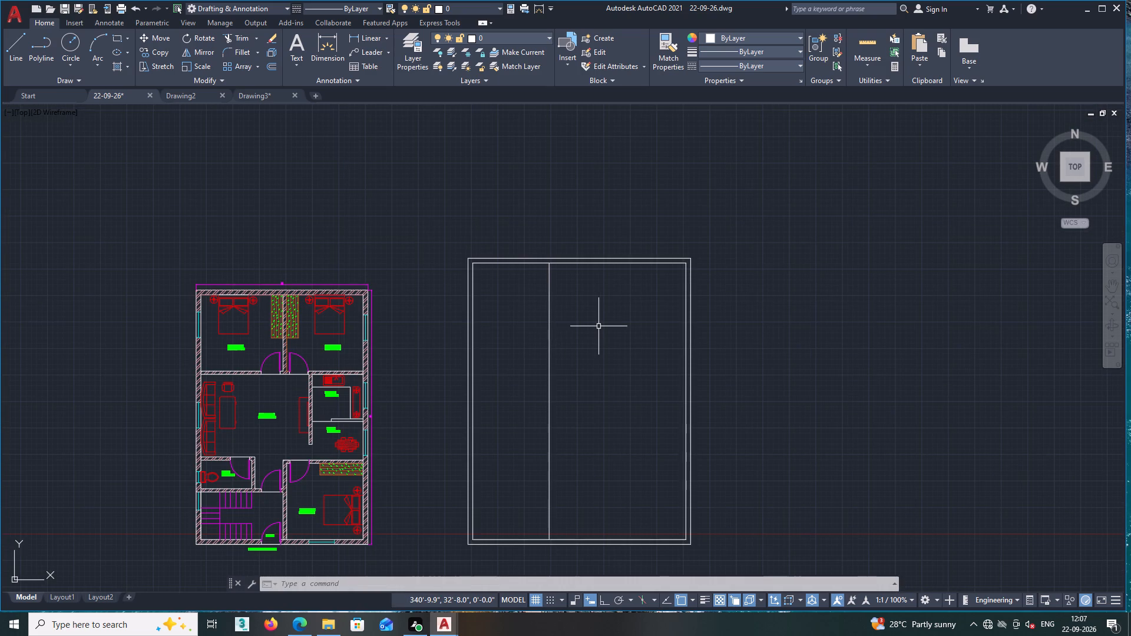
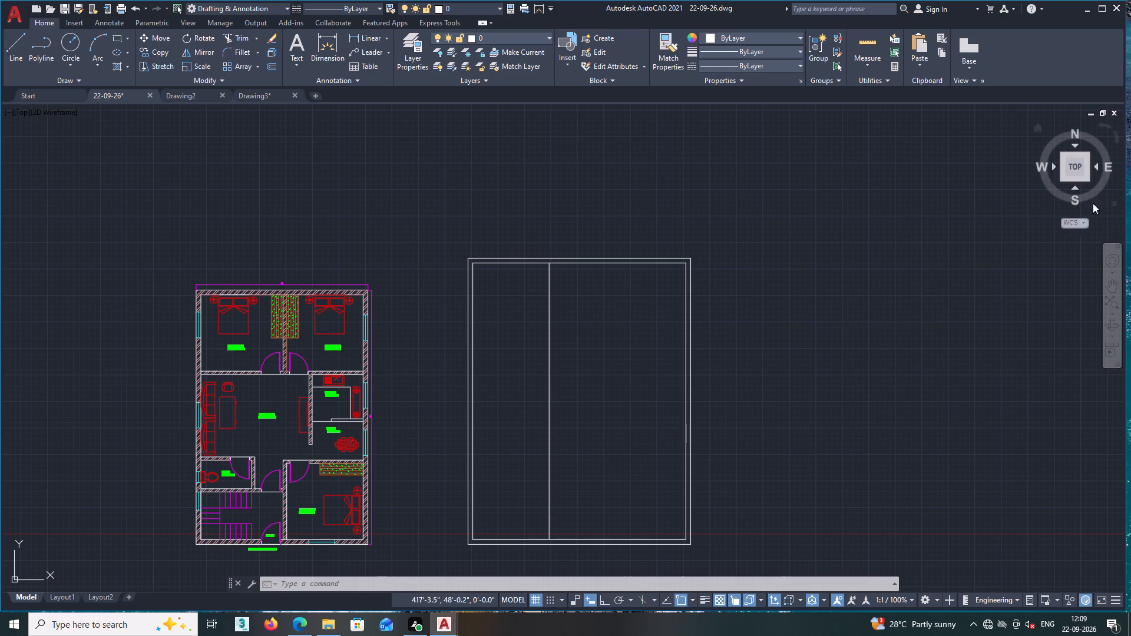
# Offset the inner right wall line of the empty plan outline 9'6" inward.
pyautogui.moveTo(575, 290); pyautogui.dragTo(647, 304, button='middle')
pyautogui.scroll(2, 579, 334)
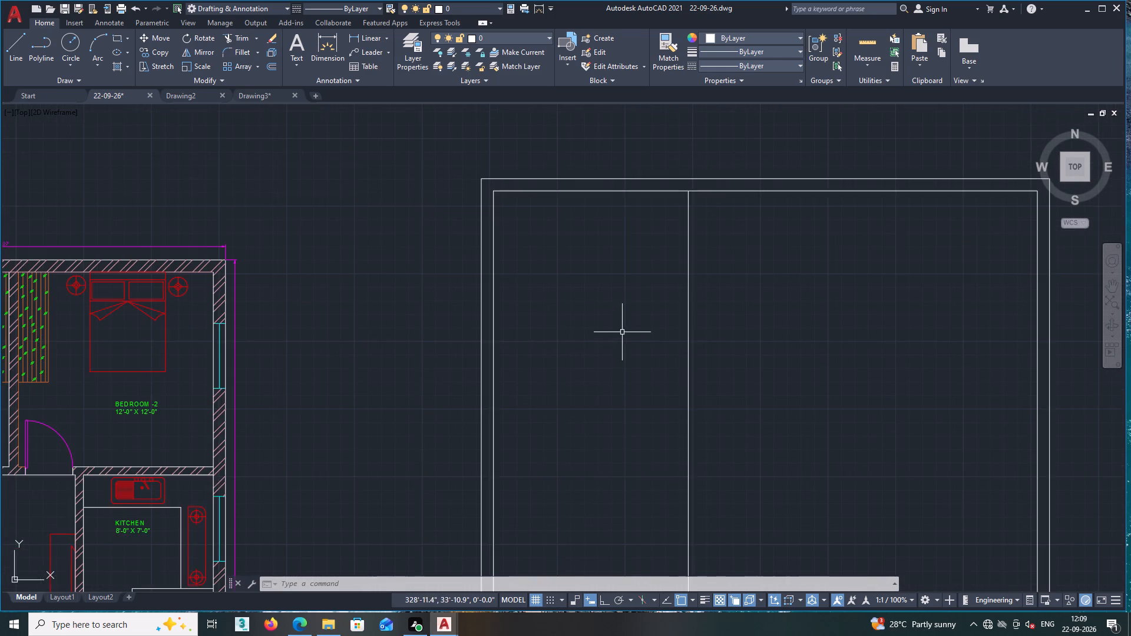
pyautogui.moveTo(623, 330); pyautogui.dragTo(564, 343, button='middle')
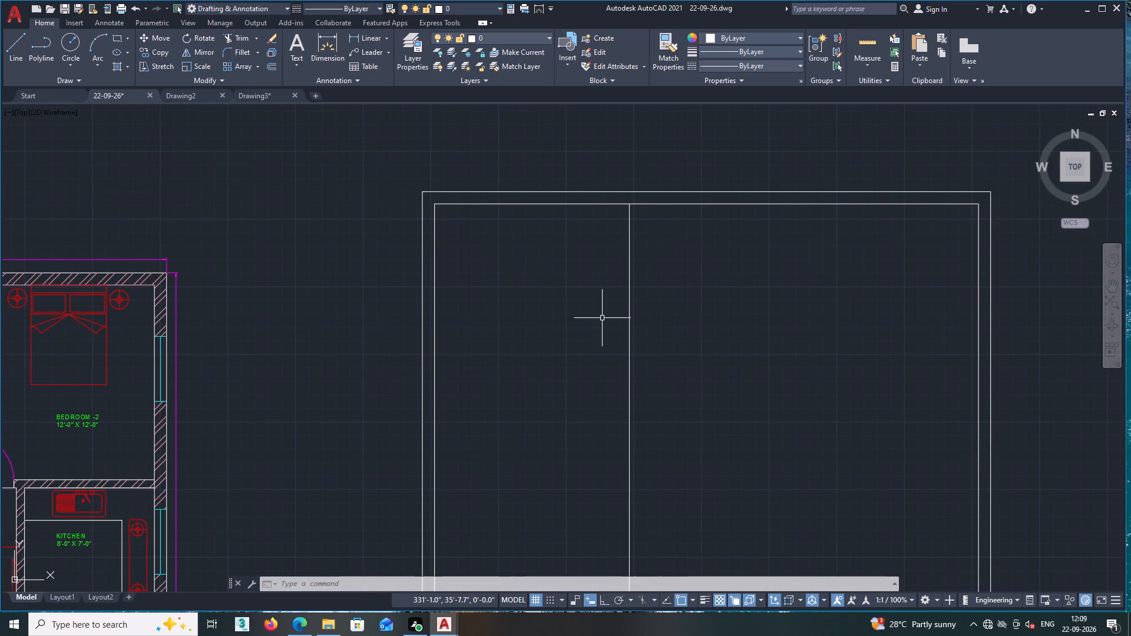
pyautogui.moveTo(696, 299); pyautogui.dragTo(641, 316, button='middle')
pyautogui.moveTo(675, 317); pyautogui.dragTo(657, 317, button='middle')
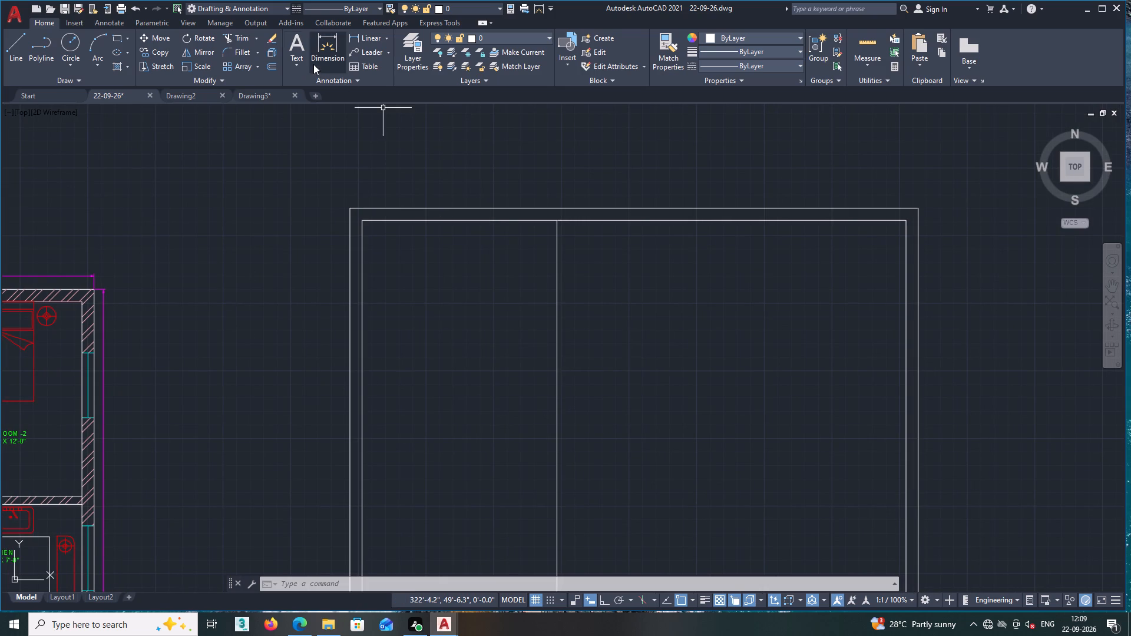
pyautogui.click(273, 66)
pyautogui.moveTo(571, 270); pyautogui.dragTo(498, 283, button='middle')
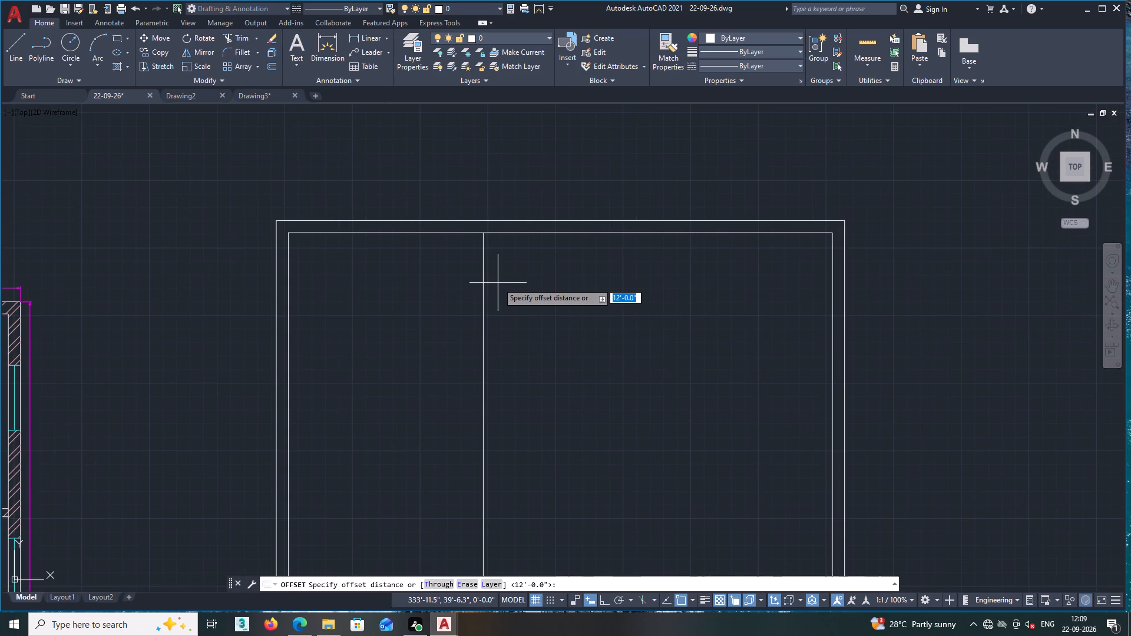
pyautogui.write("9'6")
pyautogui.press('Return')
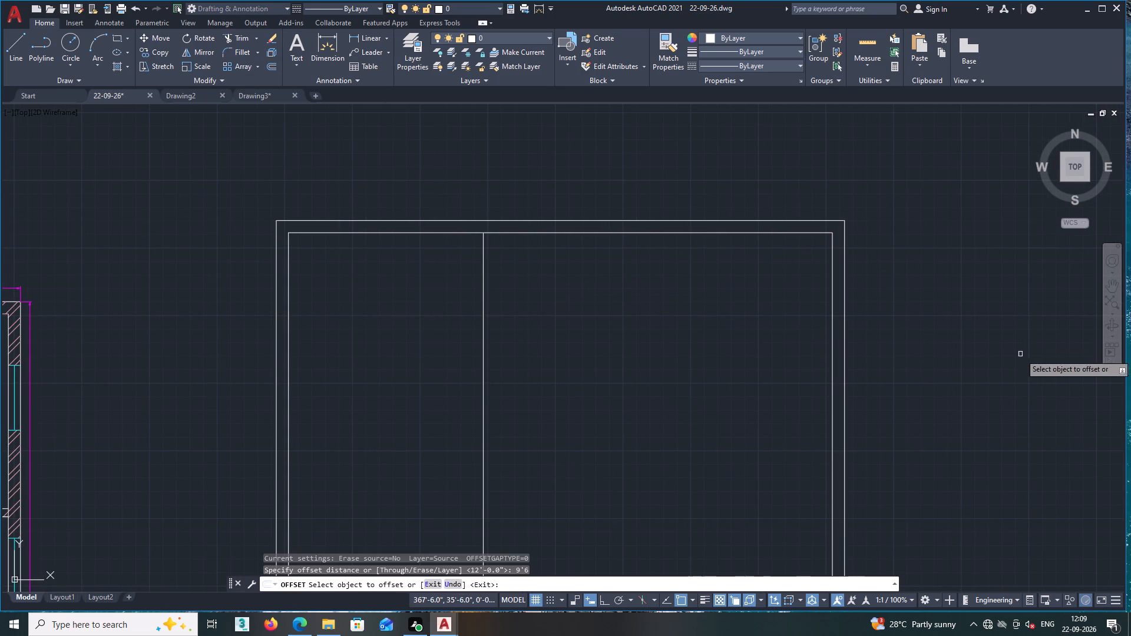
pyautogui.click(834, 430)
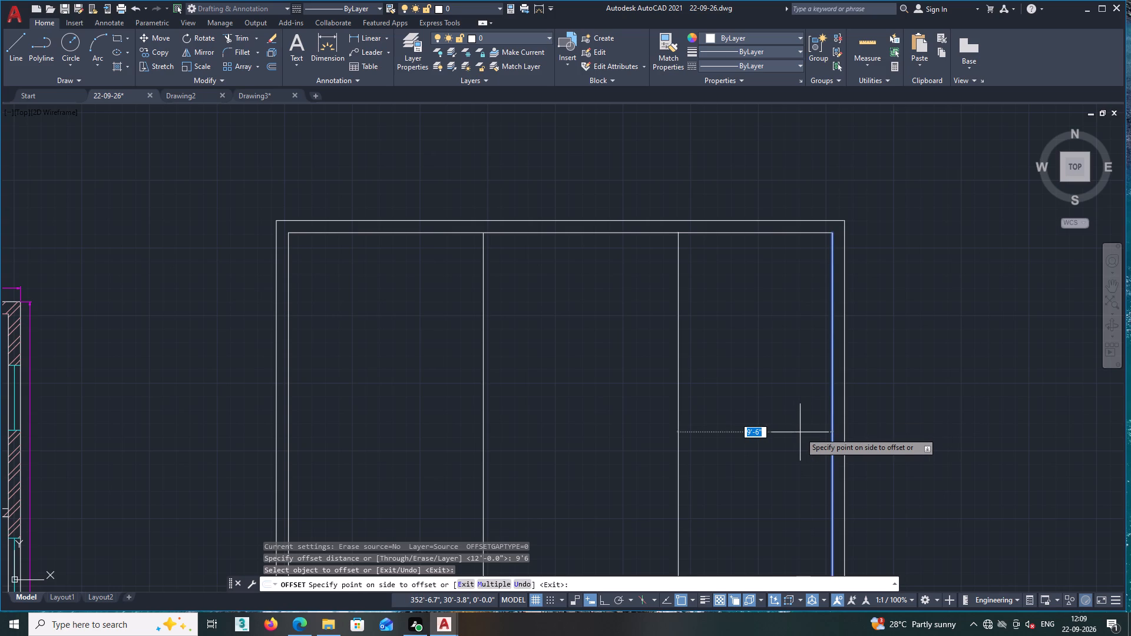
pyautogui.click(800, 432)
pyautogui.scroll(-2, 788, 440)
pyautogui.moveTo(773, 442); pyautogui.dragTo(853, 425, button='middle')
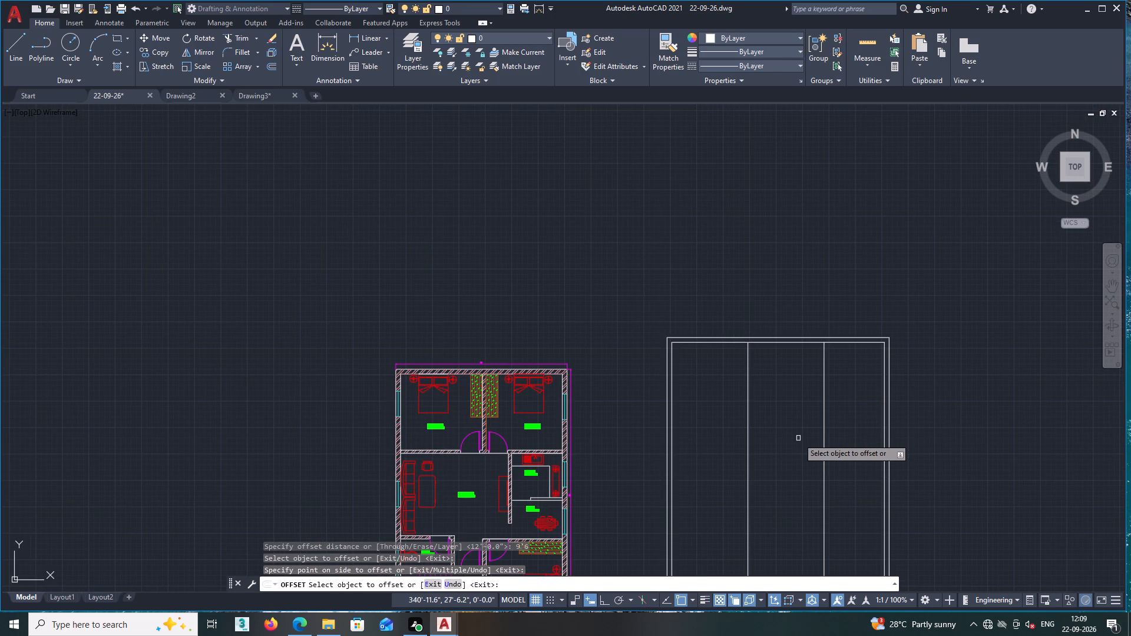
pyautogui.press('space')
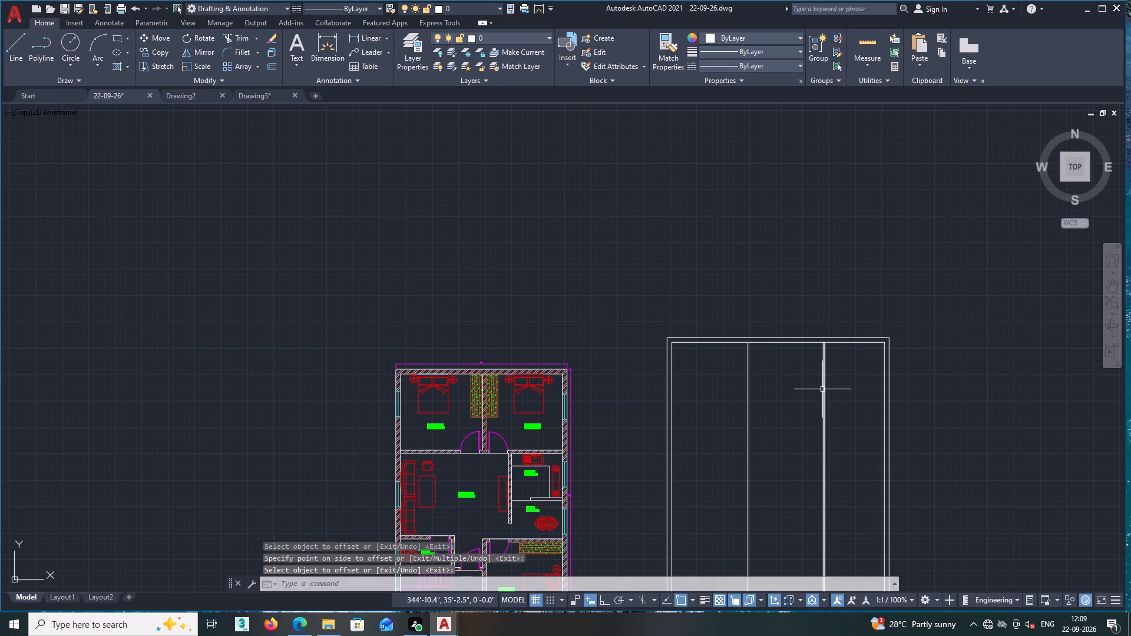
# With Ortho on, copy the new vertical line to the midpoint between its top end and the left partition line's top end.
pyautogui.click(822, 389)
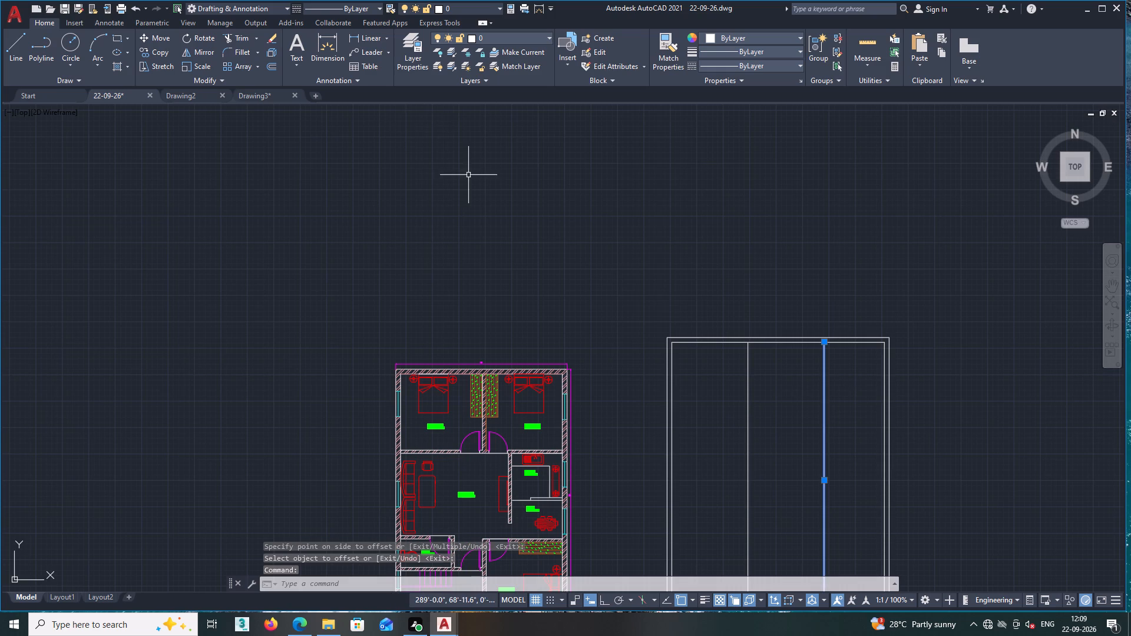
pyautogui.rightClick(468, 175)
pyautogui.click(504, 273)
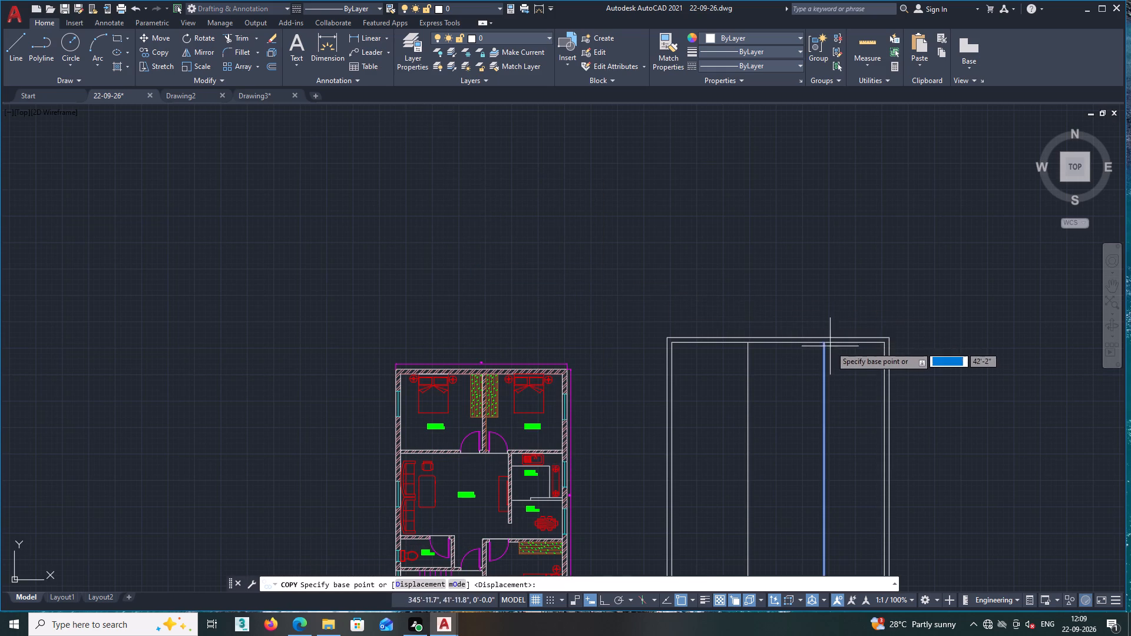
pyautogui.scroll(3, 831, 344)
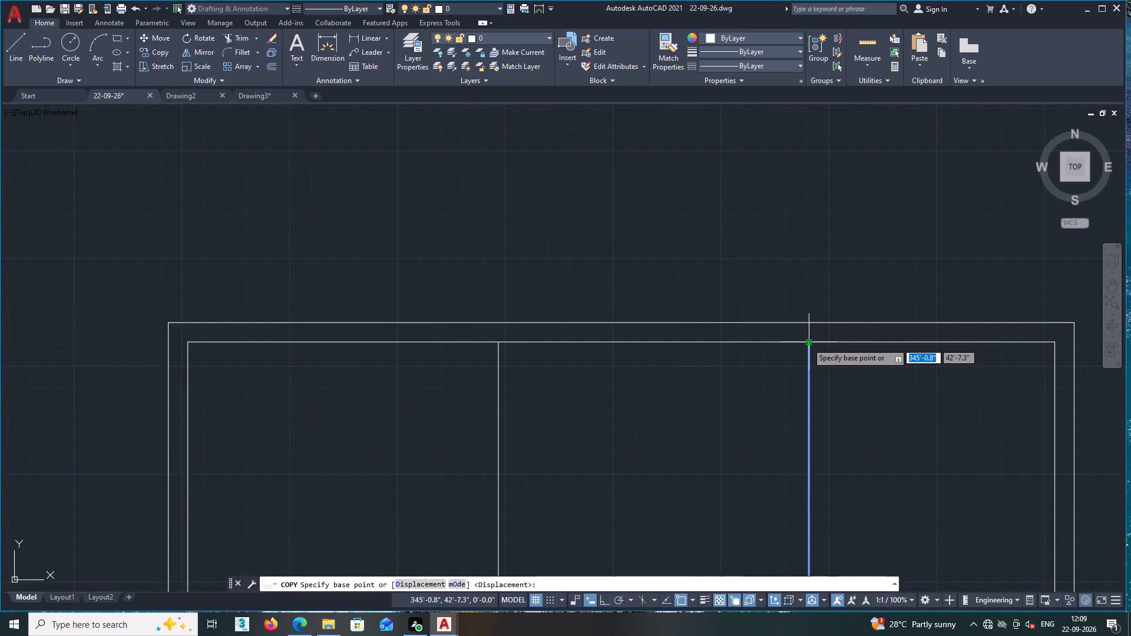
pyautogui.click(807, 343)
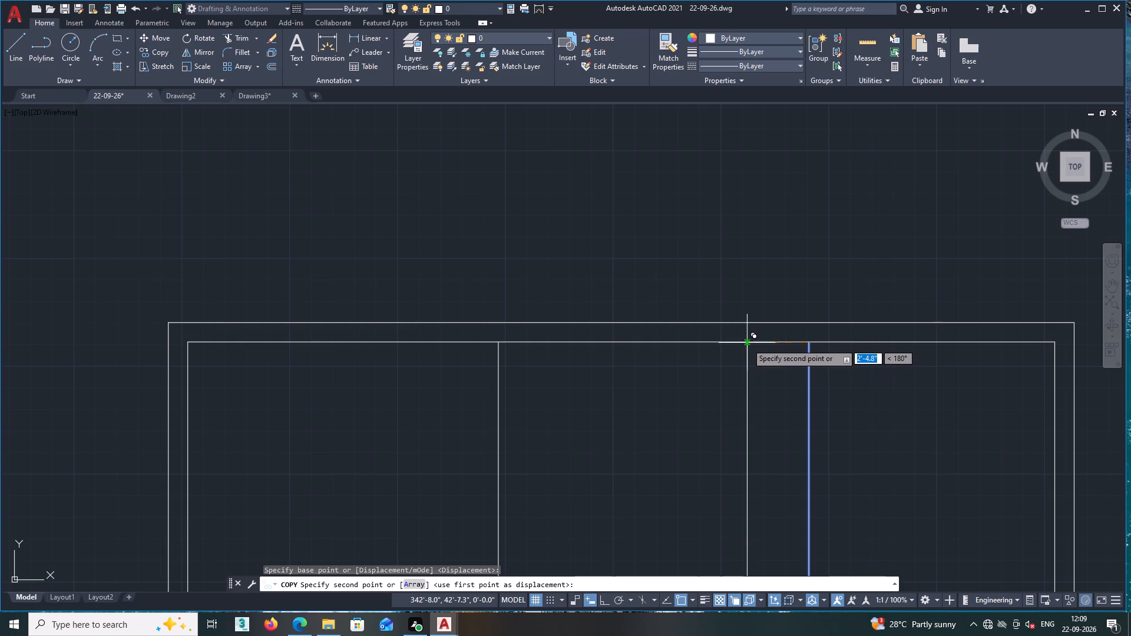
pyautogui.press('F8')
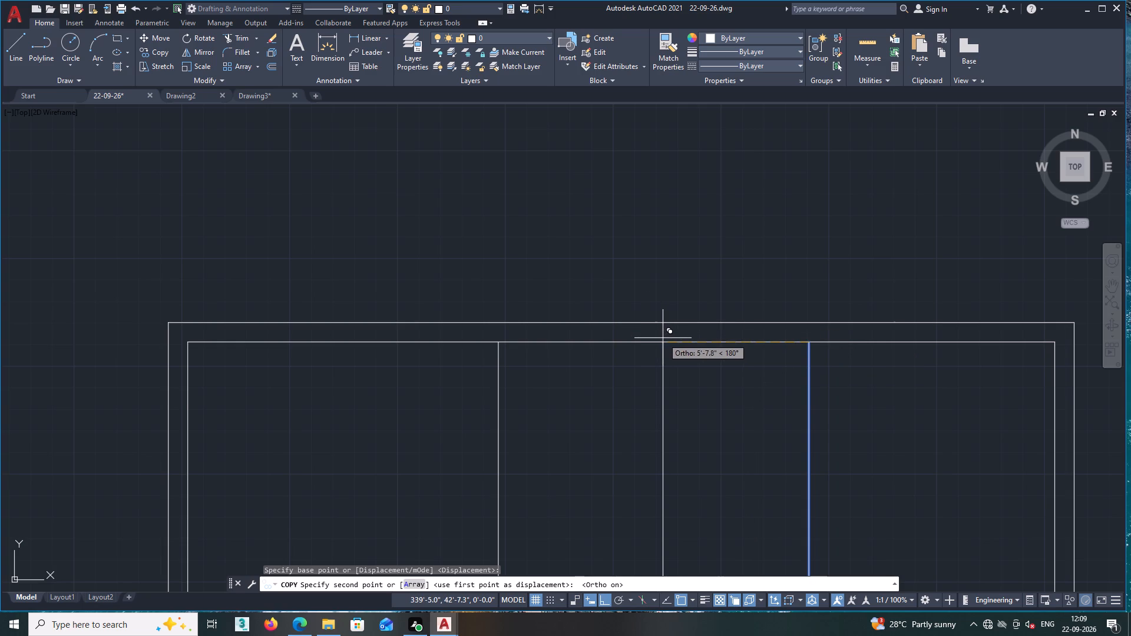
pyautogui.press('m')
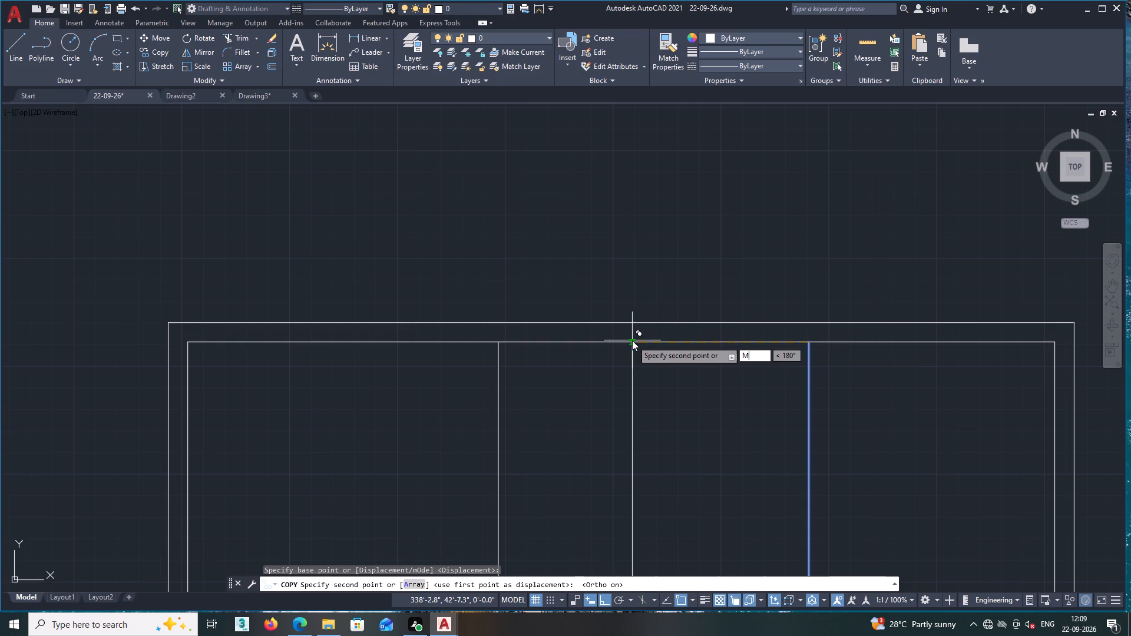
pyautogui.press('2')
pyautogui.press('p')
pyautogui.press('Return')
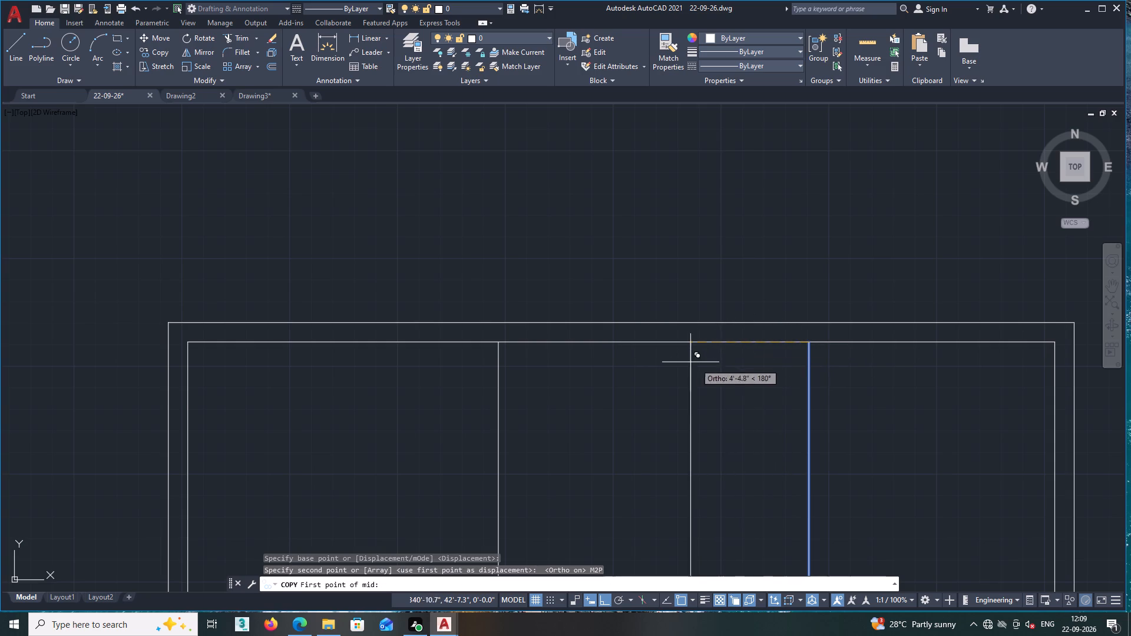
pyautogui.doubleClick(809, 341)
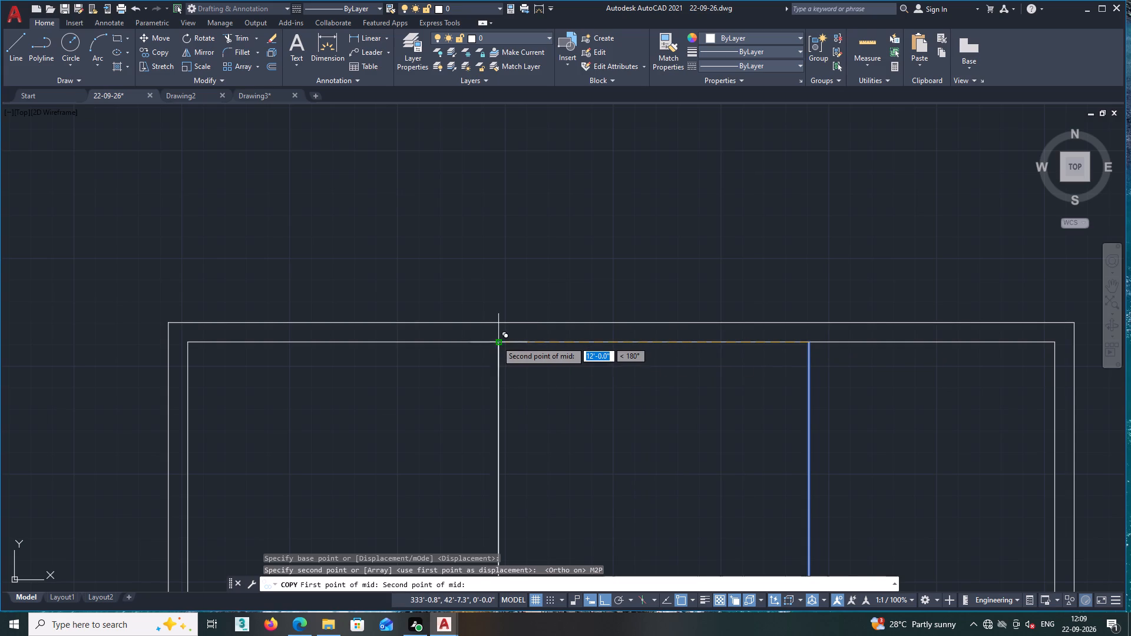
pyautogui.click(498, 342)
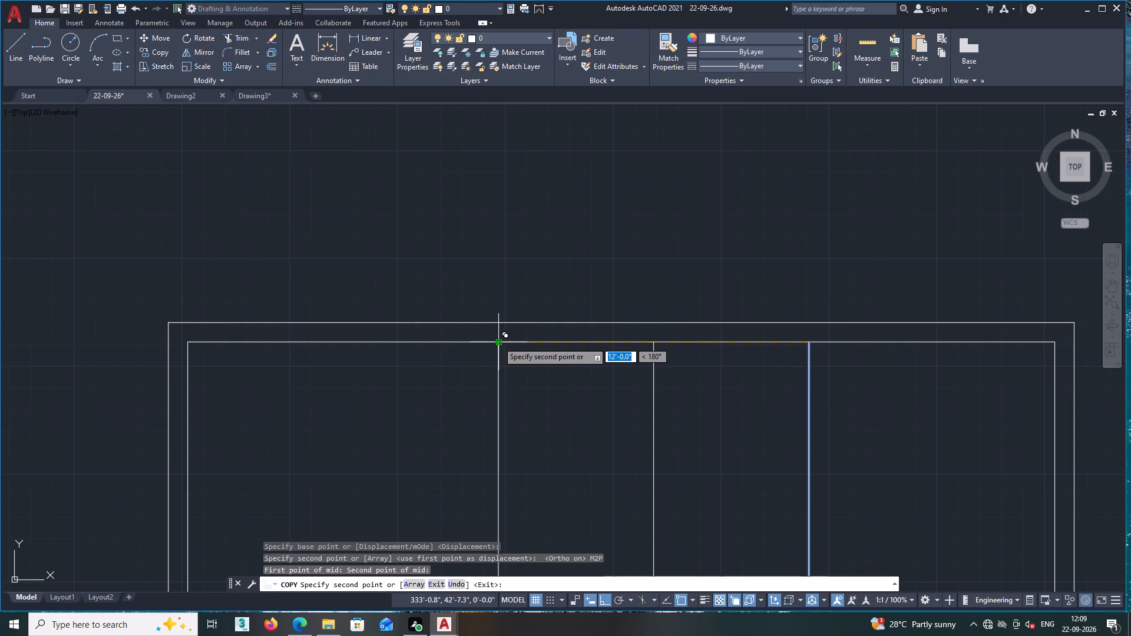
pyautogui.press('Escape')
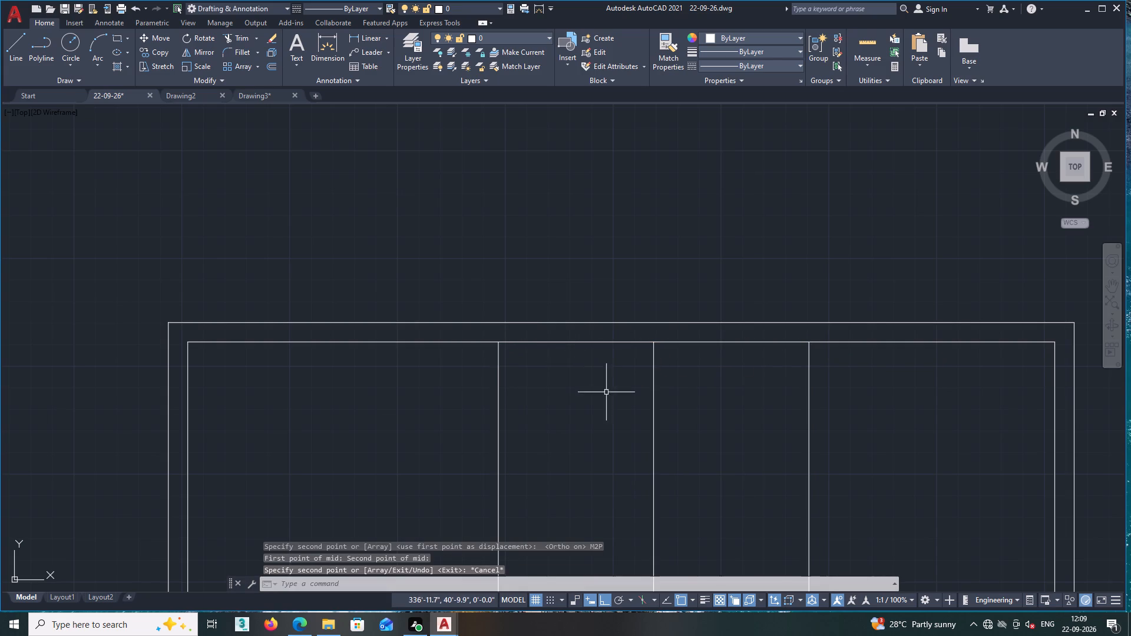
# Offset the middle vertical line 5.5' to both sides to form double-line partition walls.
pyautogui.scroll(-1, 631, 404)
pyautogui.moveTo(649, 425); pyautogui.dragTo(567, 374, button='middle')
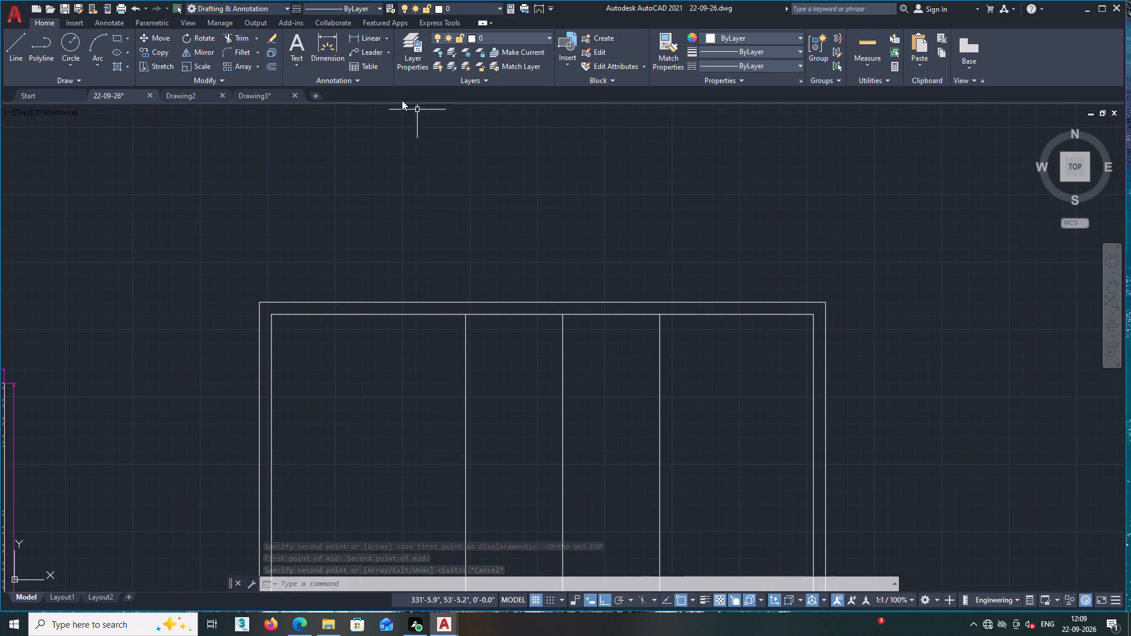
pyautogui.click(270, 65)
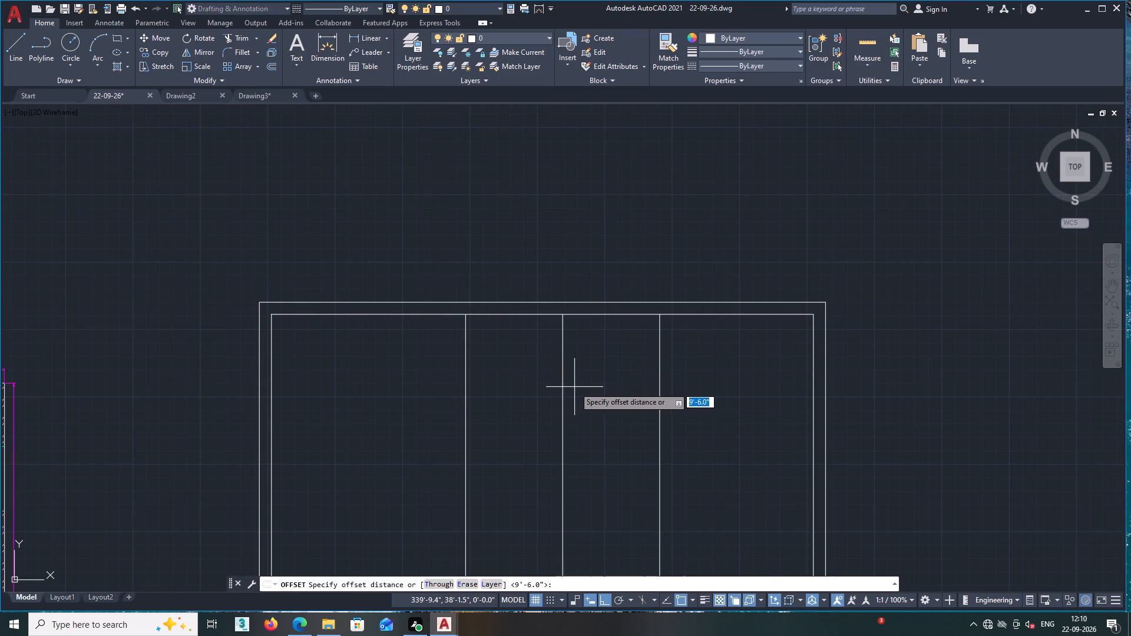
pyautogui.moveTo(572, 386); pyautogui.dragTo(538, 376, button='middle')
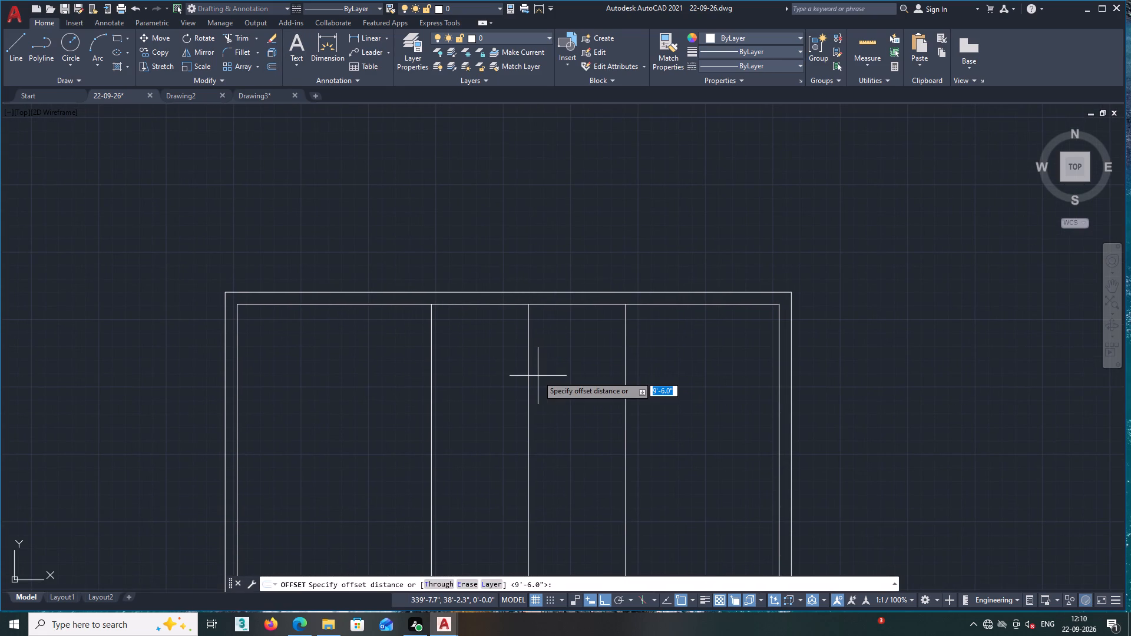
pyautogui.write('5.5')
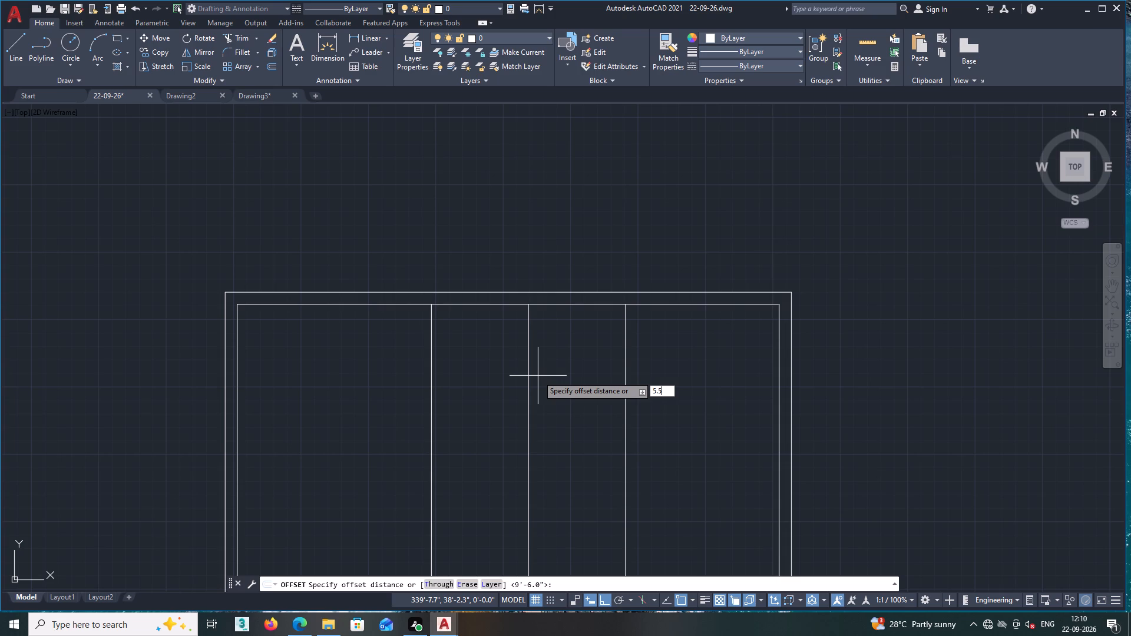
pyautogui.press('BackSpace')
pyautogui.press('BackSpace')
pyautogui.write('.5')
pyautogui.press("'")
pyautogui.press('Return')
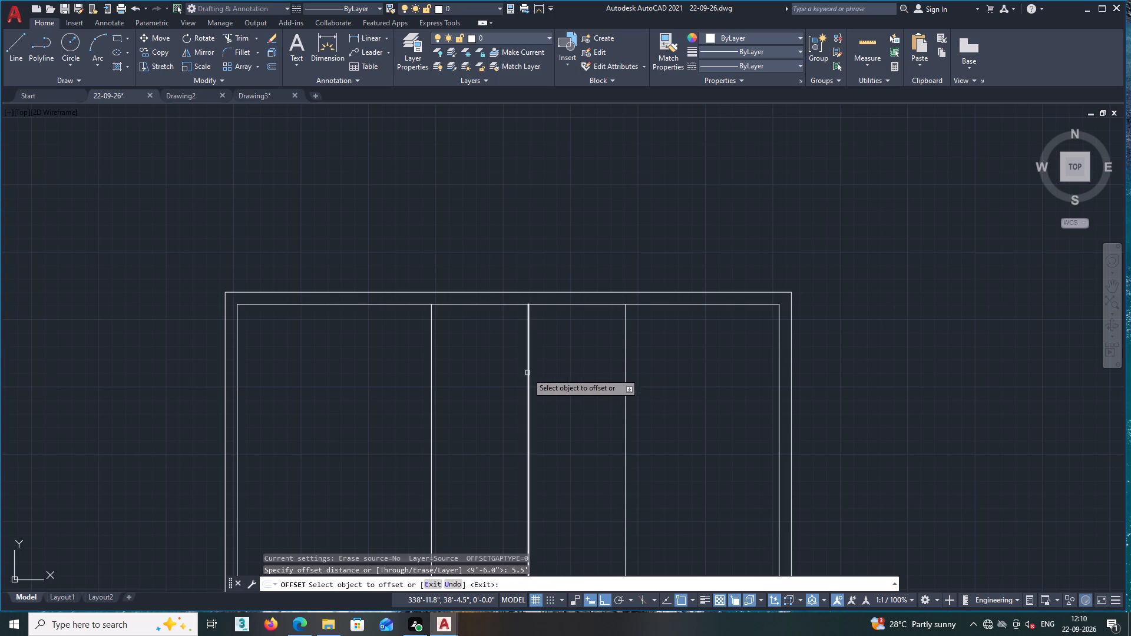
pyautogui.click(527, 375)
pyautogui.click(550, 373)
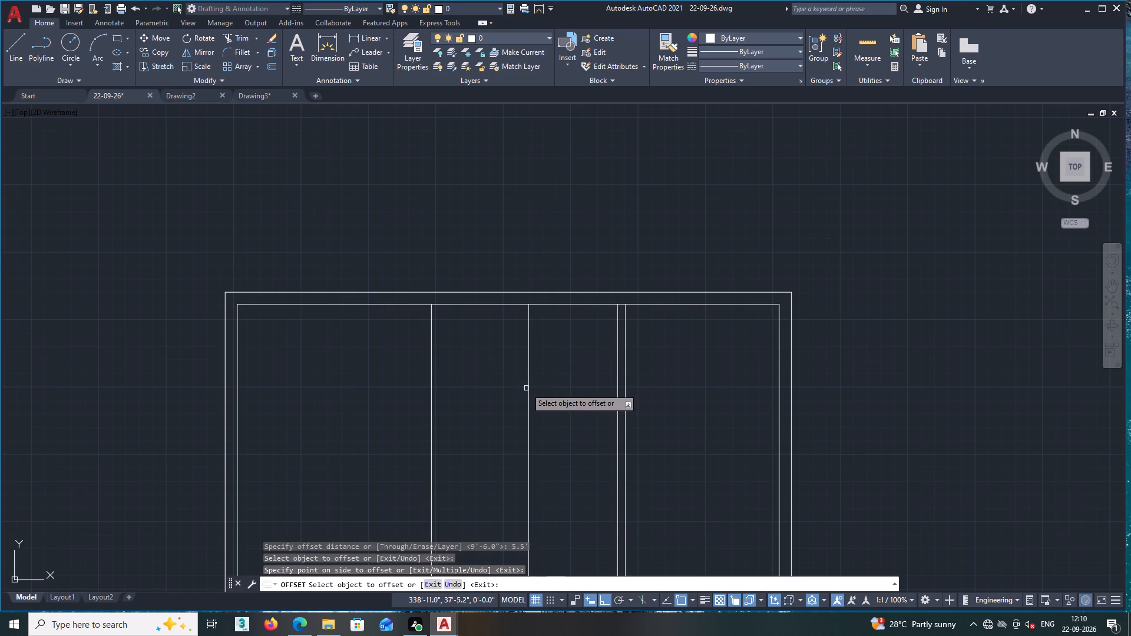
pyautogui.click(528, 388)
pyautogui.click(490, 401)
pyautogui.moveTo(490, 401); pyautogui.dragTo(507, 369, button='middle')
pyautogui.press('space')
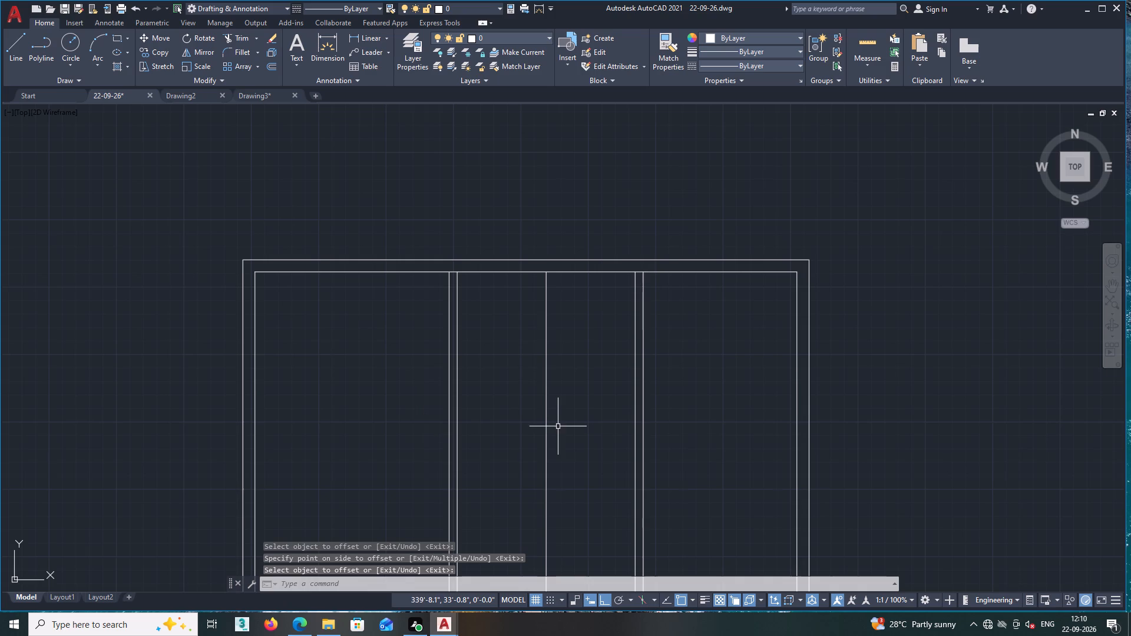
# Delete the middle vertical construction line between the two partition walls.
pyautogui.click(564, 426)
pyautogui.click(529, 410)
pyautogui.press('Delete')
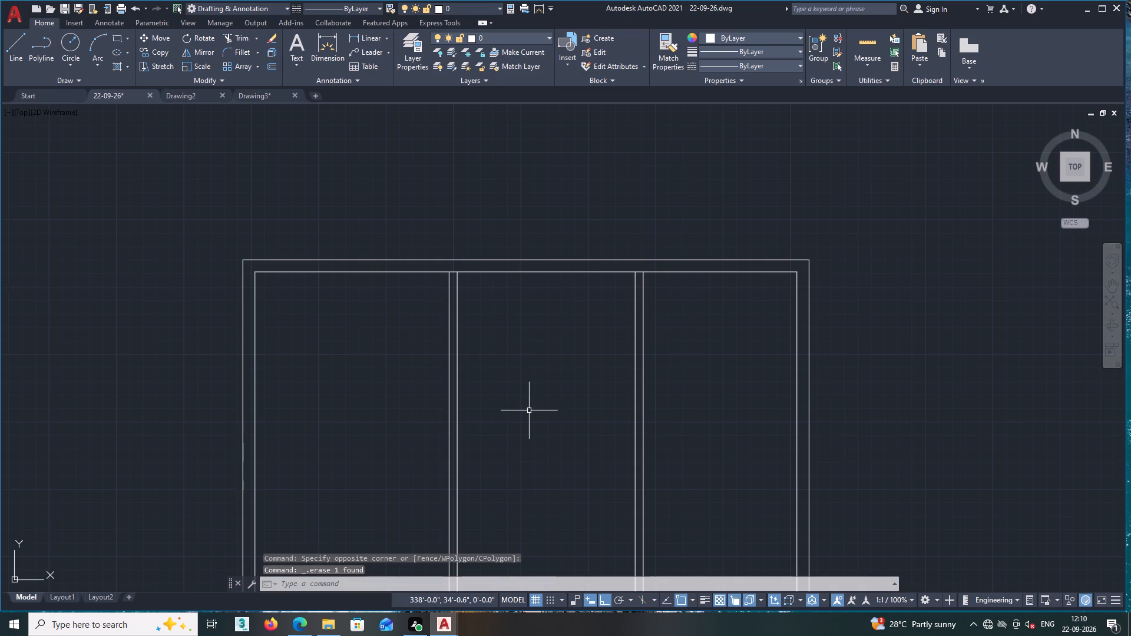
# Quick-measure the clear spacing between the two double-line partition walls partway down the new plan outline.
pyautogui.moveTo(534, 400); pyautogui.dragTo(560, 356, button='middle')
pyautogui.scroll(-1, 557, 365)
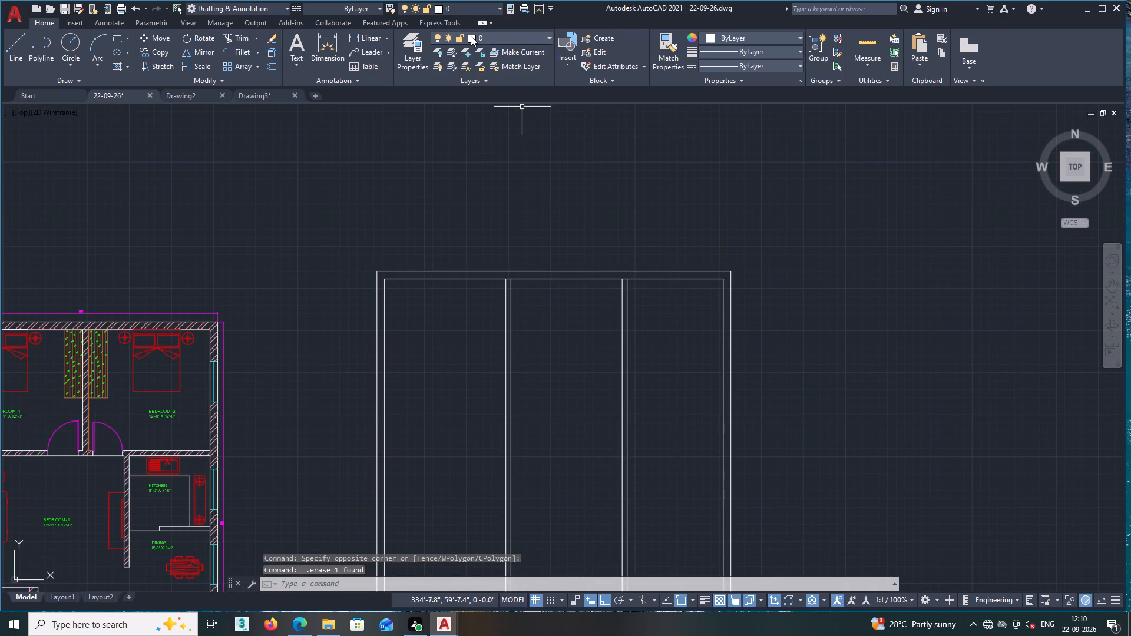
pyautogui.click(370, 39)
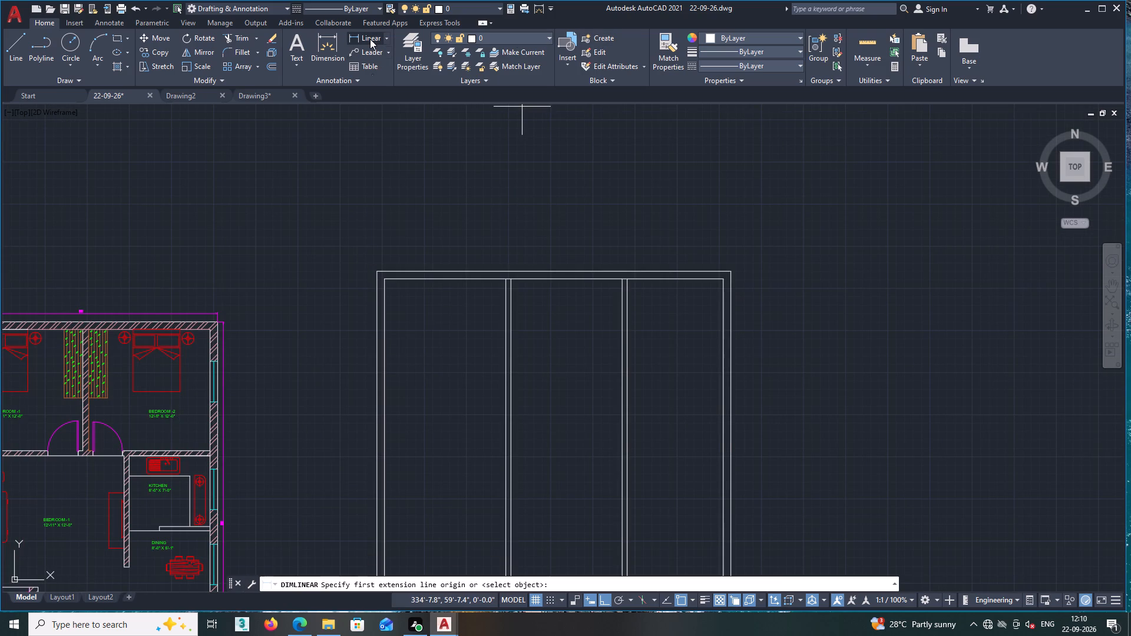
pyautogui.scroll(2, 519, 418)
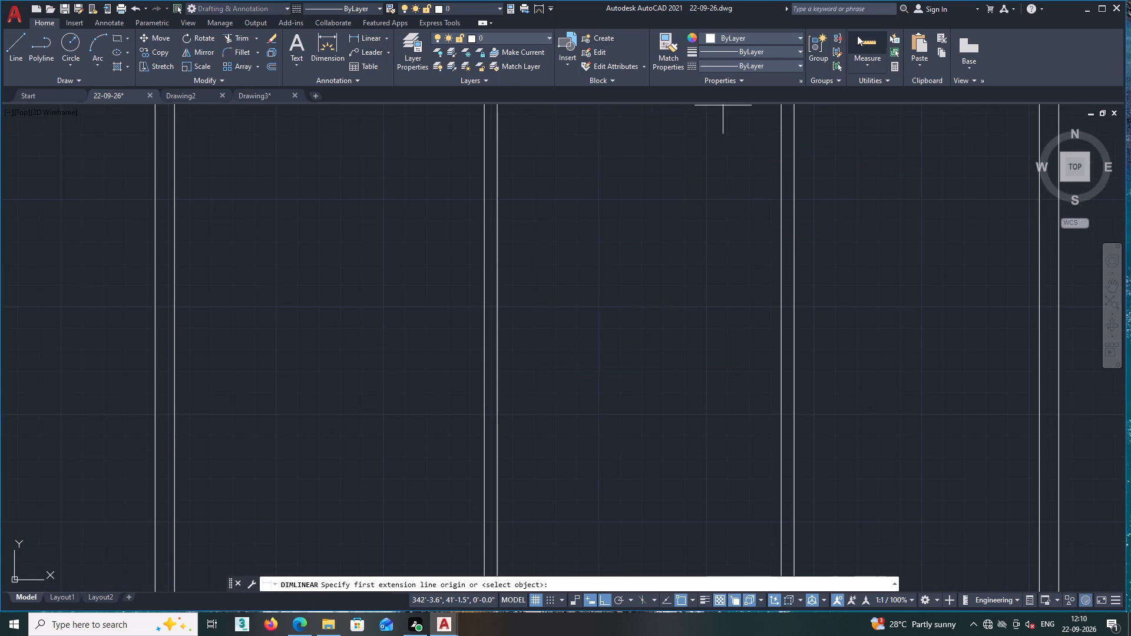
pyautogui.click(865, 40)
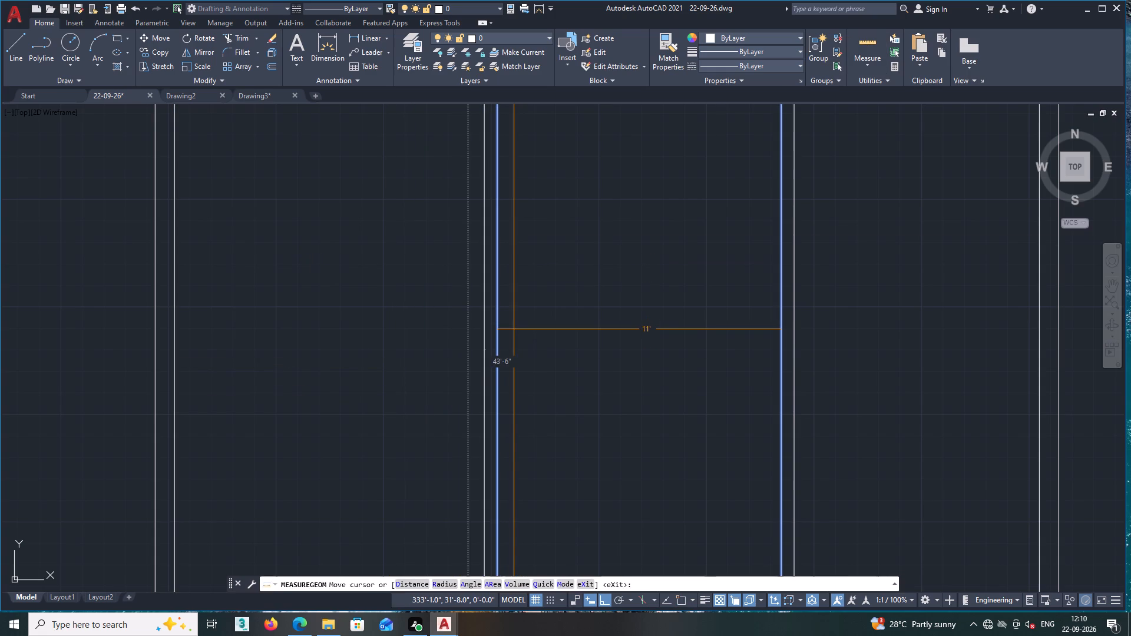
pyautogui.scroll(9, 479, 359)
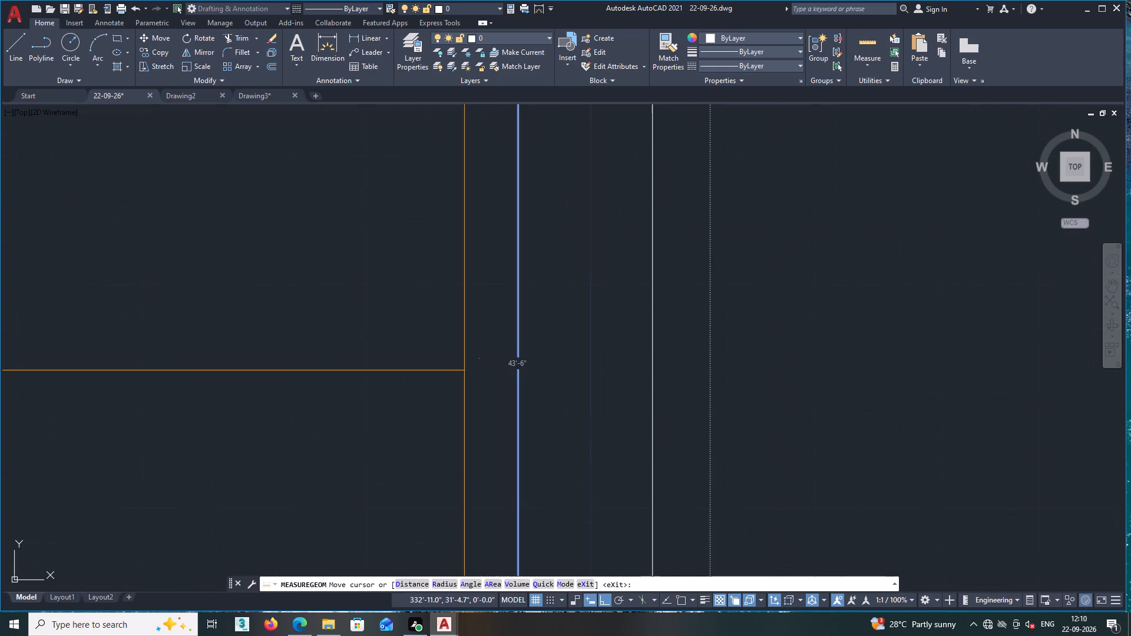
pyautogui.scroll(2, 500, 351)
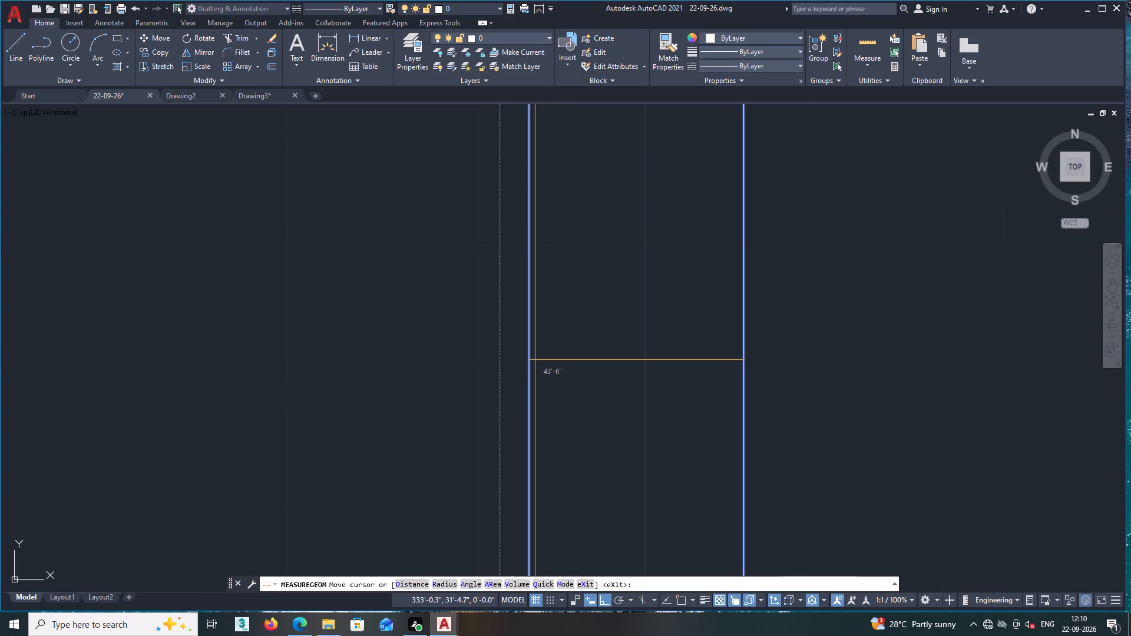
pyautogui.scroll(-5, 574, 368)
pyautogui.press('Escape')
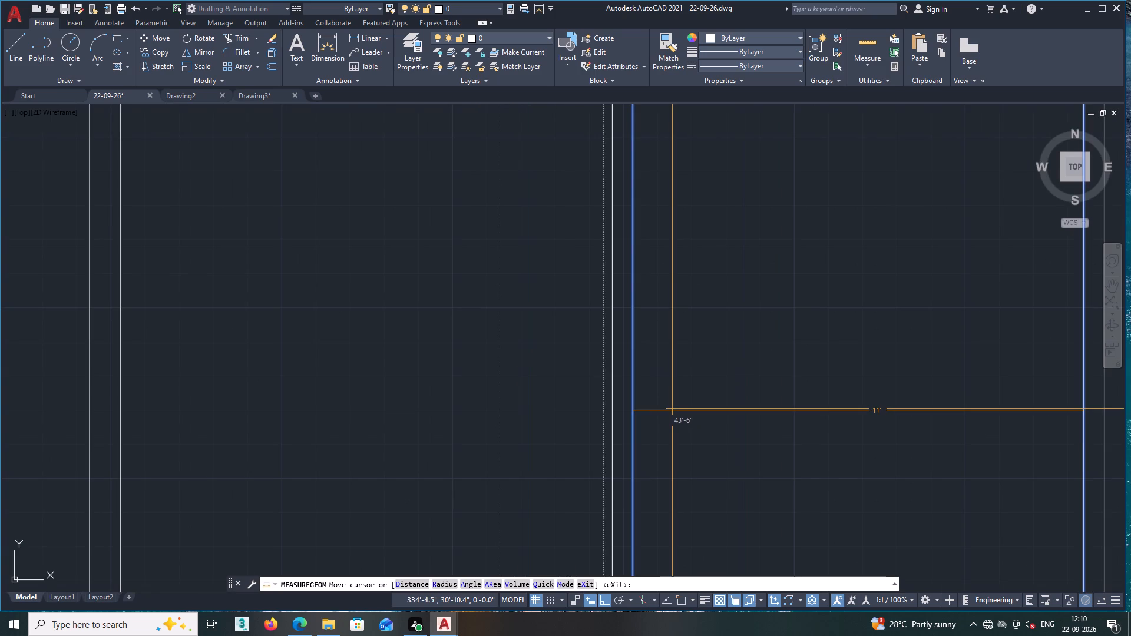
pyautogui.press('Escape')
pyautogui.press('Escape')
pyautogui.press('space')
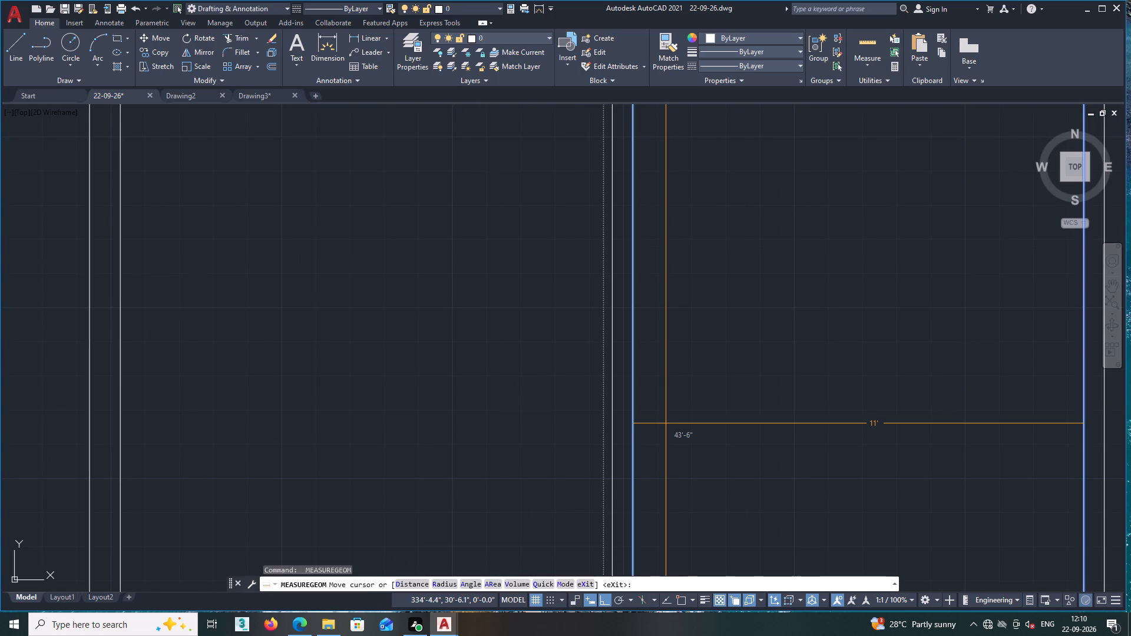
pyautogui.press('Escape')
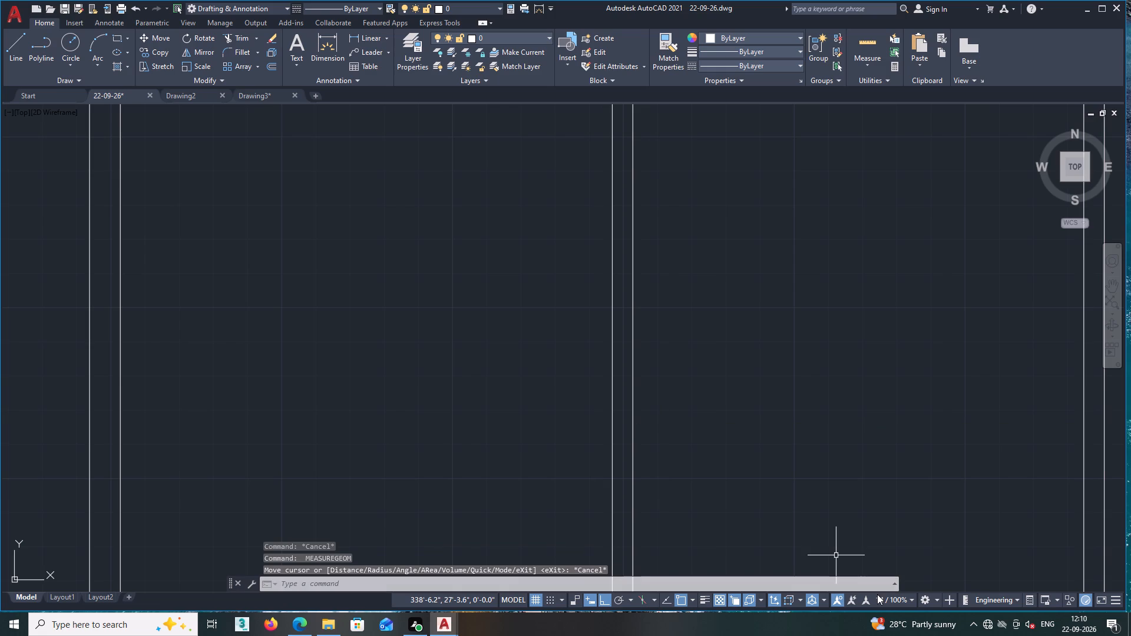
# Quick-measure the middle bay's width and the left partition's thickness near the outline's top wall, turning grid snap on.
pyautogui.scroll(-2, 919, 591)
pyautogui.moveTo(939, 594); pyautogui.dragTo(748, 541, button='middle')
pyautogui.moveTo(822, 387); pyautogui.dragTo(745, 366, button='middle')
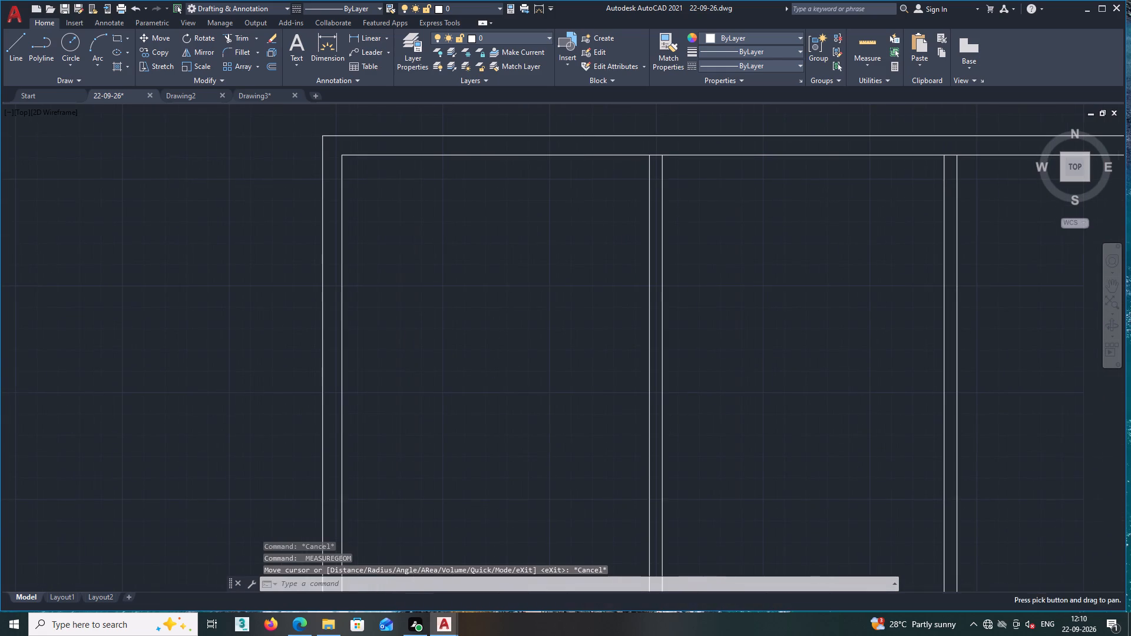
pyautogui.click(874, 41)
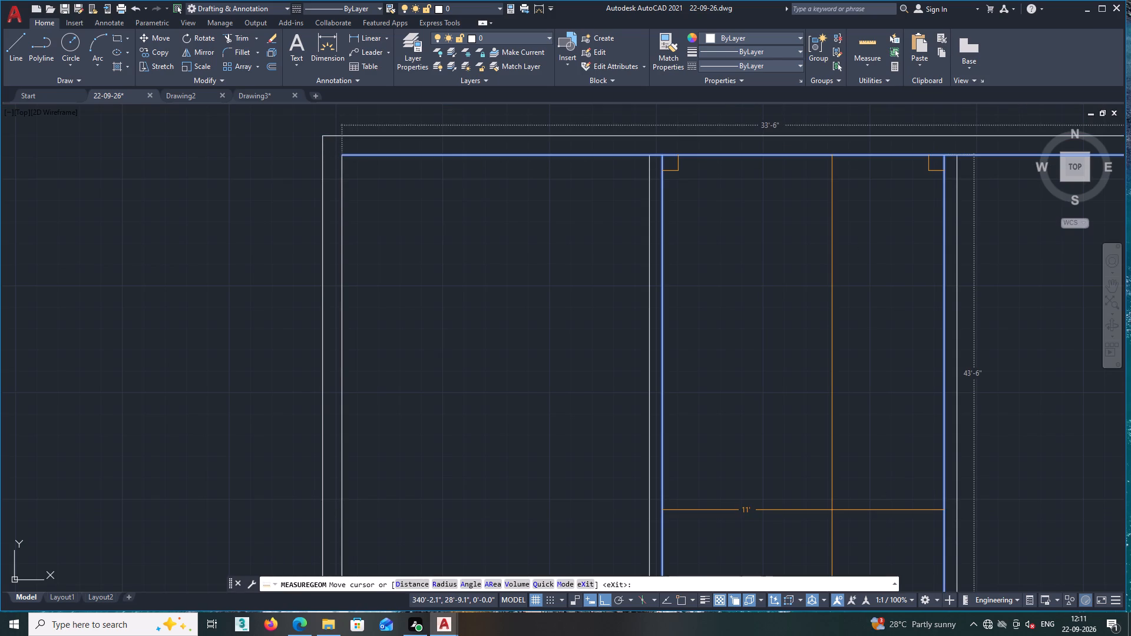
pyautogui.press('F9')
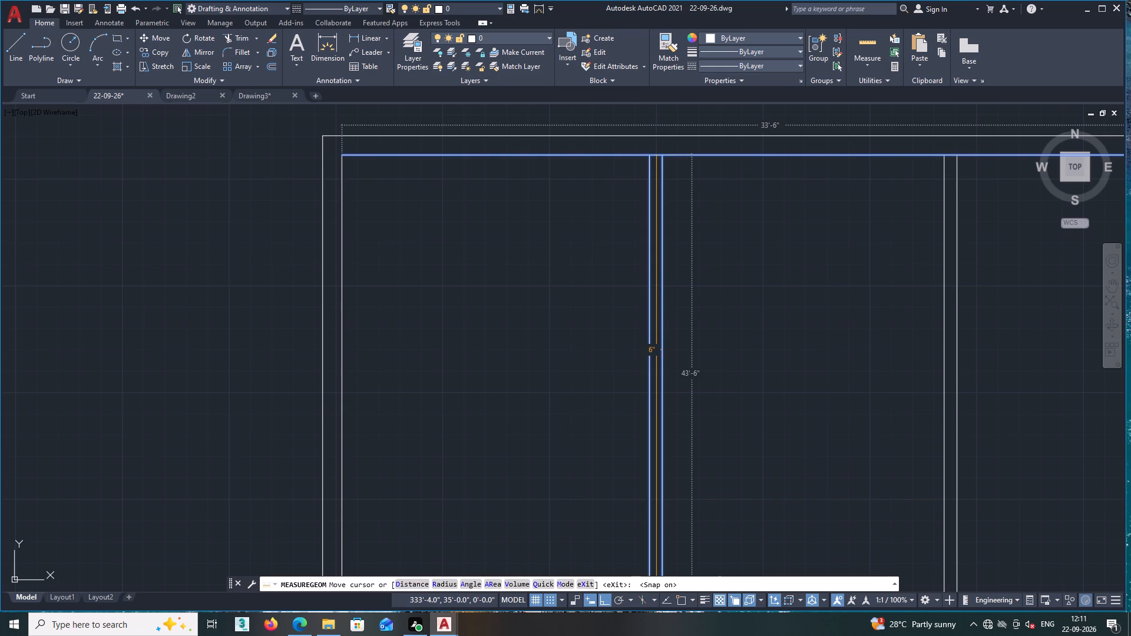
pyautogui.press('Escape')
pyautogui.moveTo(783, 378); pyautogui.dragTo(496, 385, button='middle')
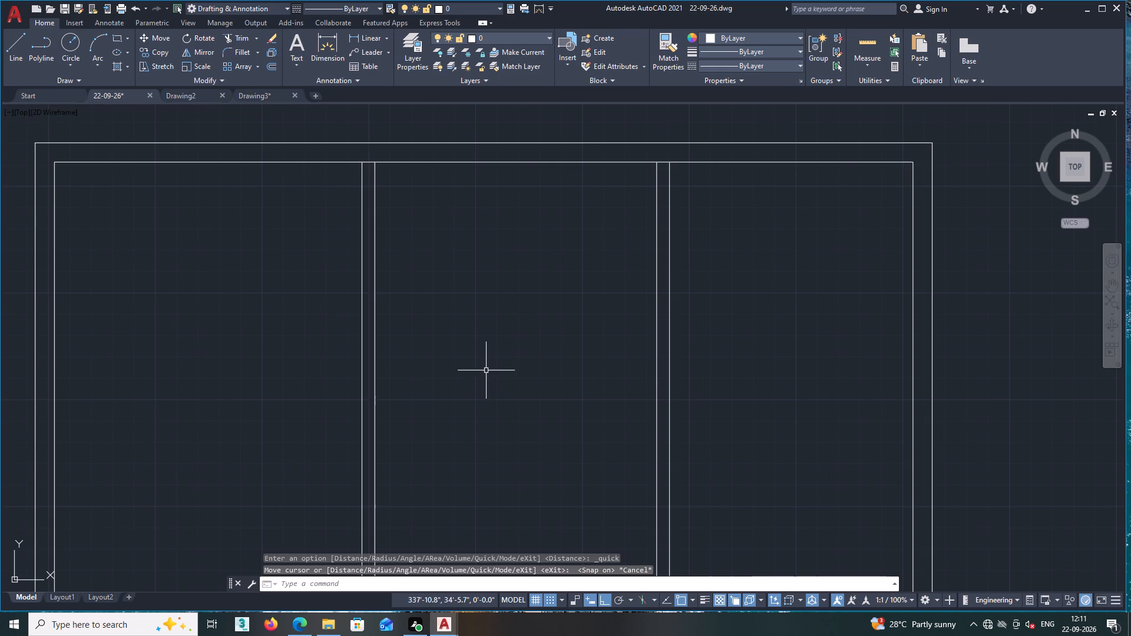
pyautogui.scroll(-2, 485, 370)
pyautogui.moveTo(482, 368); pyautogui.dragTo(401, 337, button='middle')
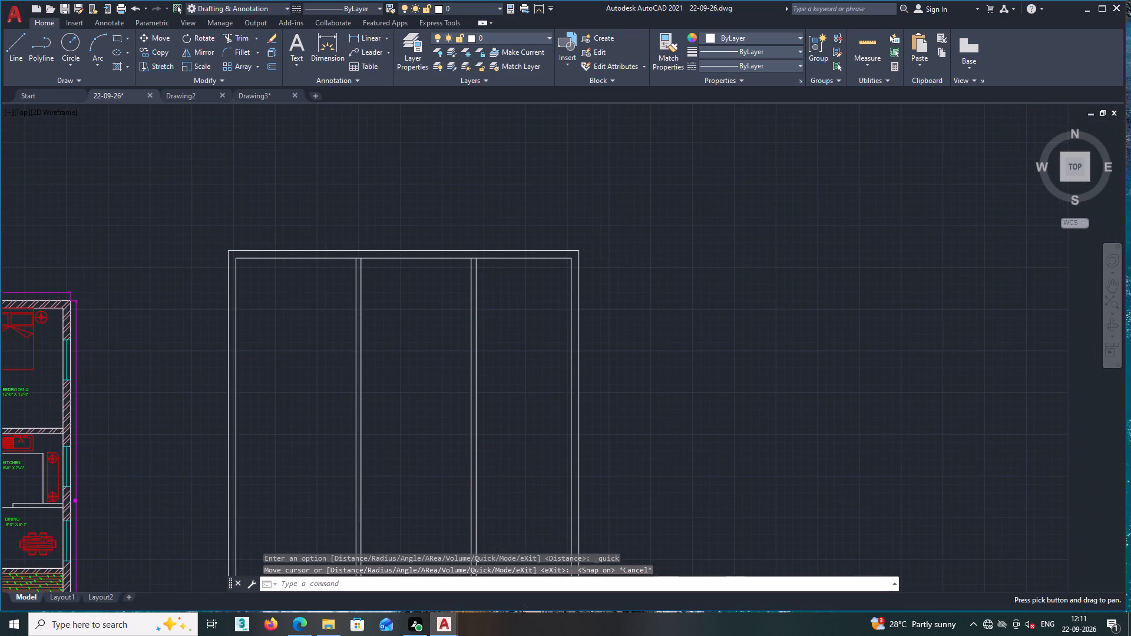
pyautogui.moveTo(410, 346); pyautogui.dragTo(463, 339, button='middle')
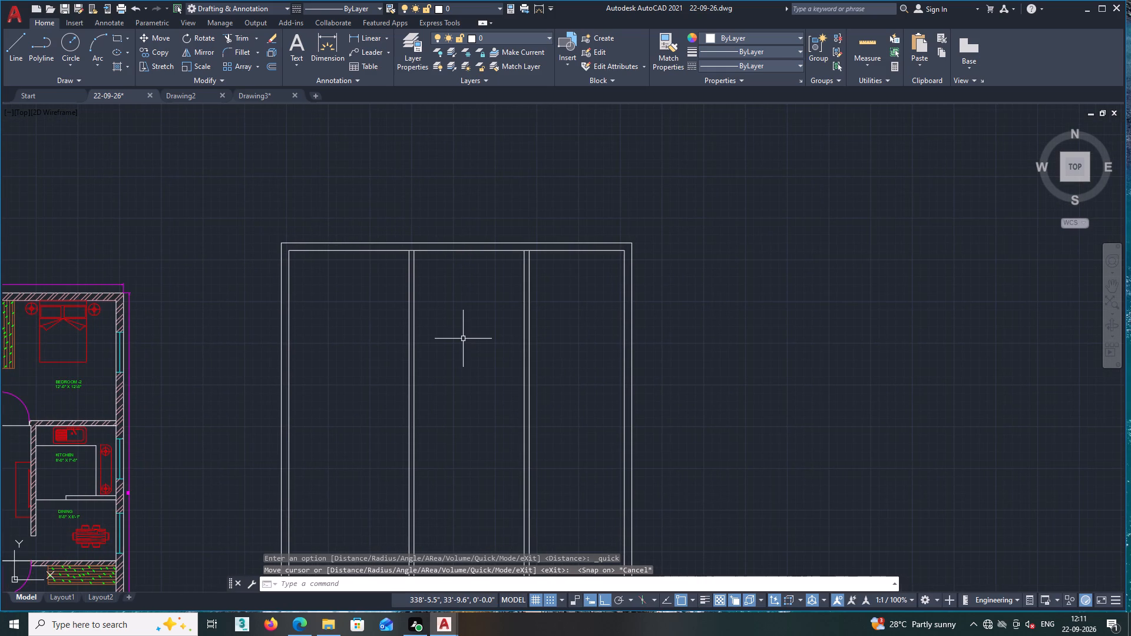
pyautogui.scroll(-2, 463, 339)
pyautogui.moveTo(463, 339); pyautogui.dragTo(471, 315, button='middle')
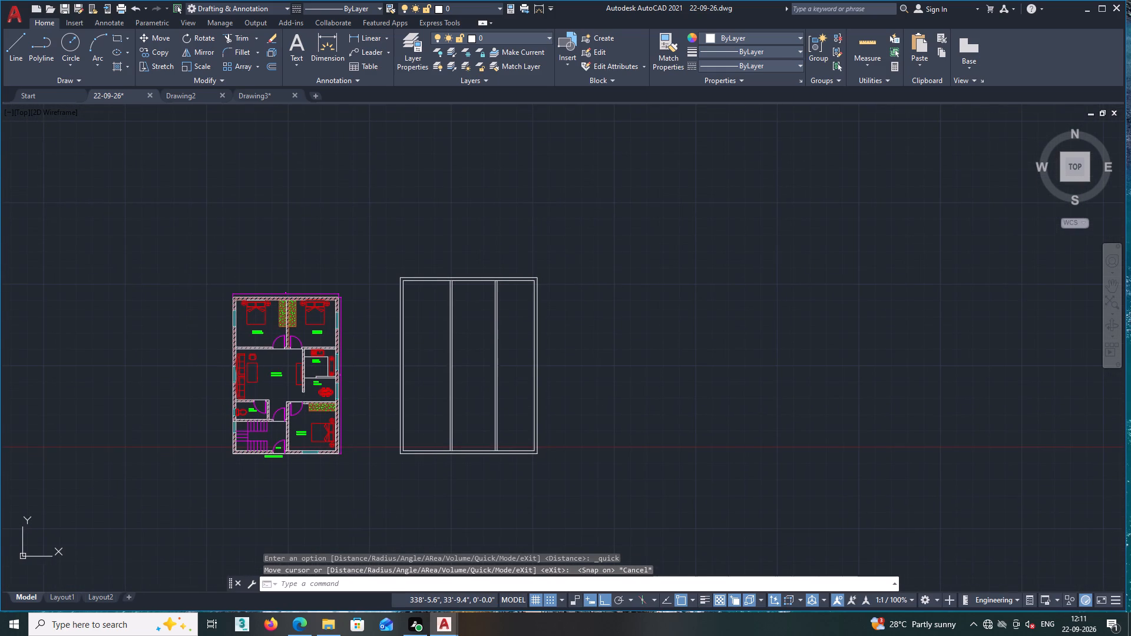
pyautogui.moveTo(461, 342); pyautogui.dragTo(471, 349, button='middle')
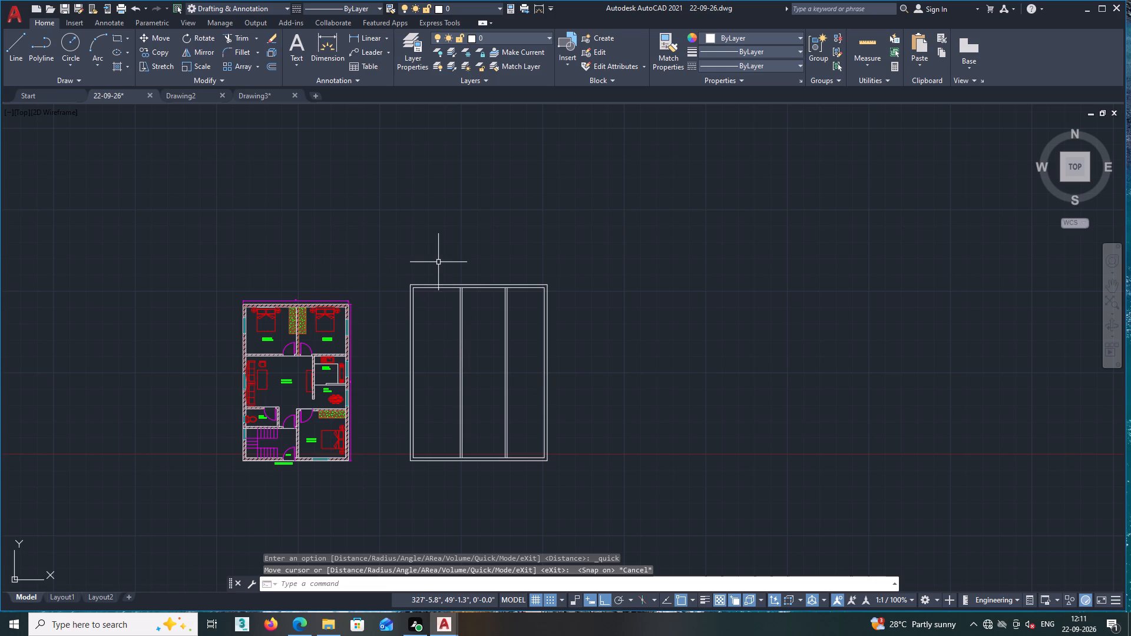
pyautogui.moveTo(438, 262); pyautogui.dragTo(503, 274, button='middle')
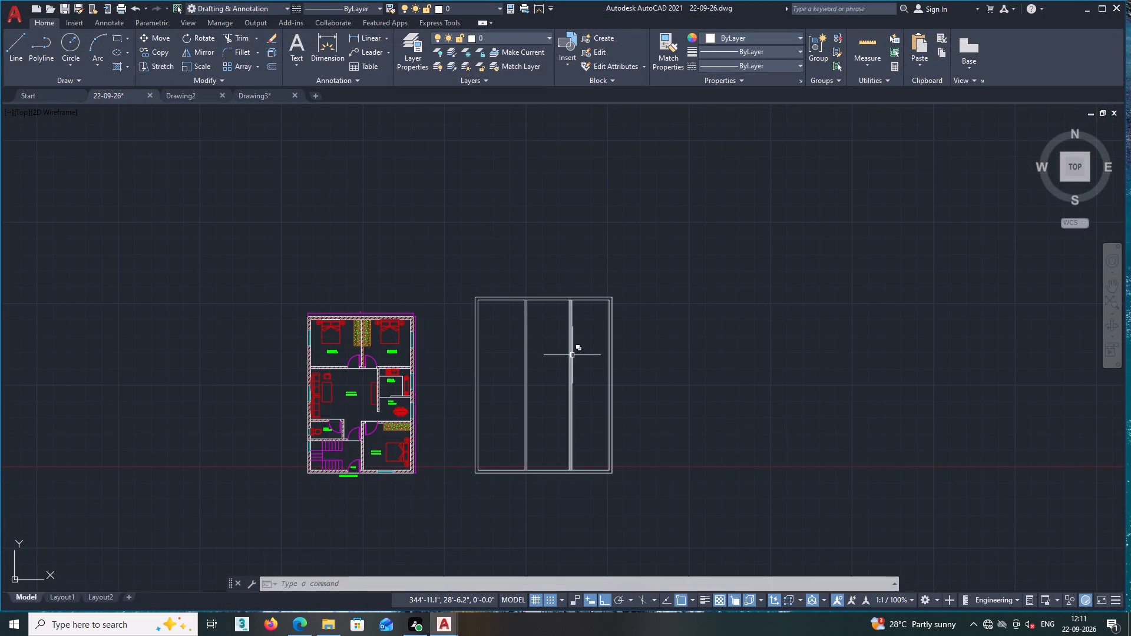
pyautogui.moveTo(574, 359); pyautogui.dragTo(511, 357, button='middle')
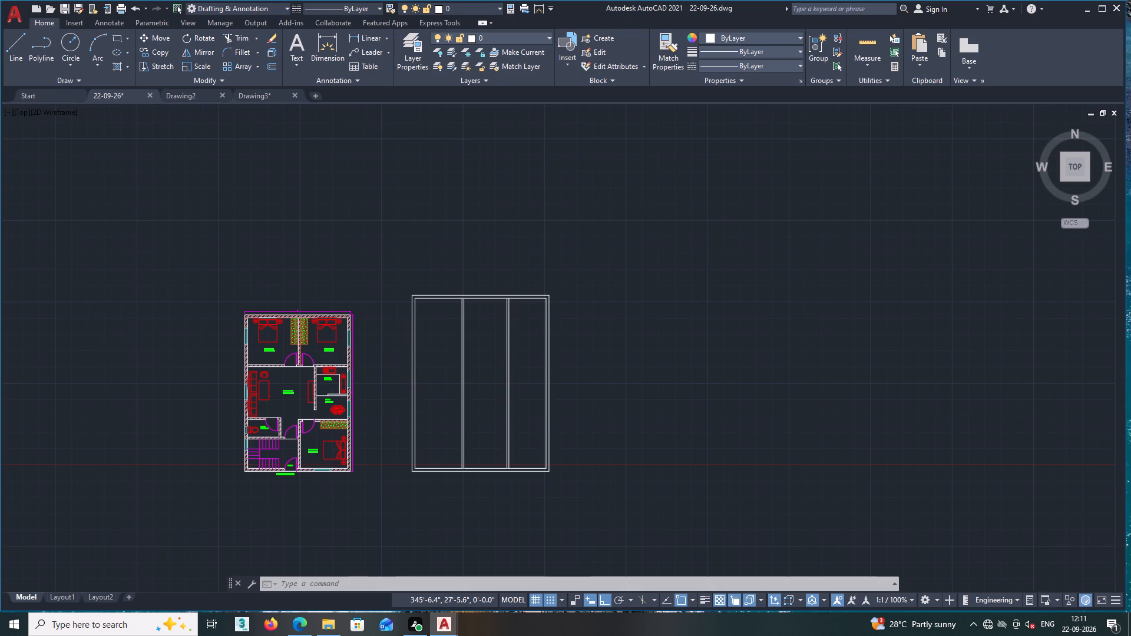
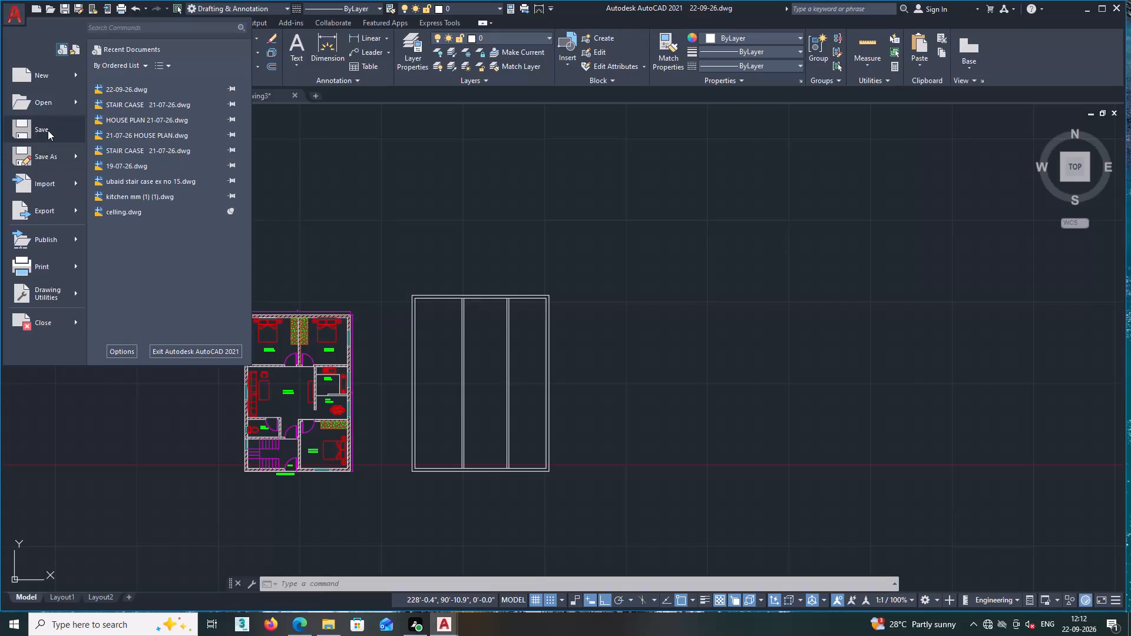
# Save the 22-09-26 drawing with the new partition wall layout.
pyautogui.click(48, 130)
pyautogui.moveTo(560, 283); pyautogui.dragTo(475, 303, button='middle')
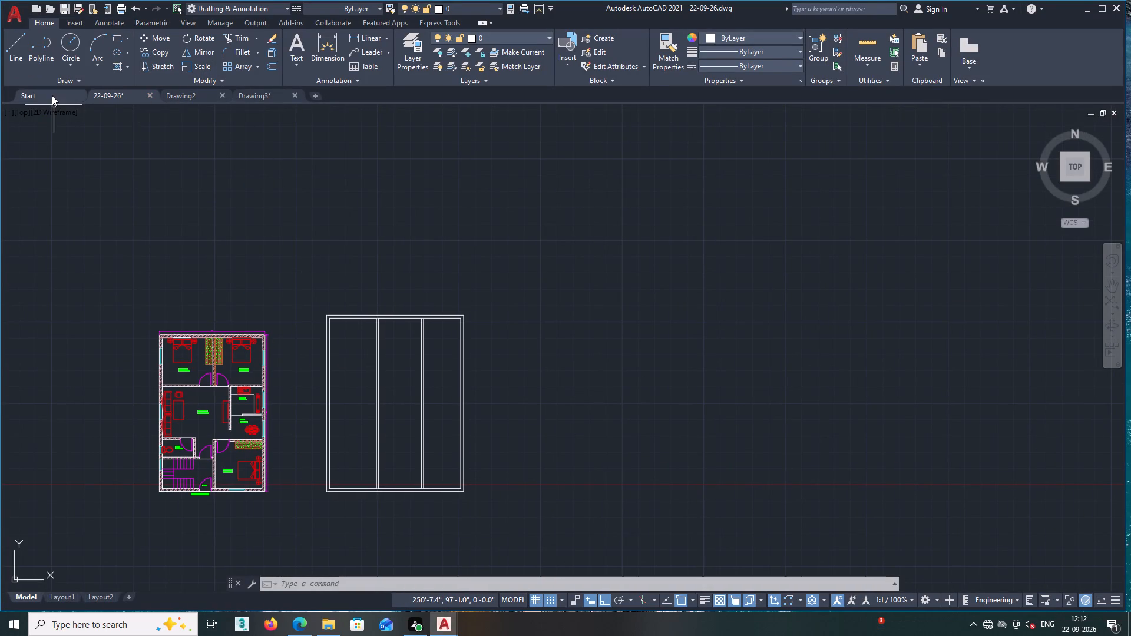
# Close the Drawing2 and Drawing3 files, discarding the changes to Drawing3.
pyautogui.click(222, 94)
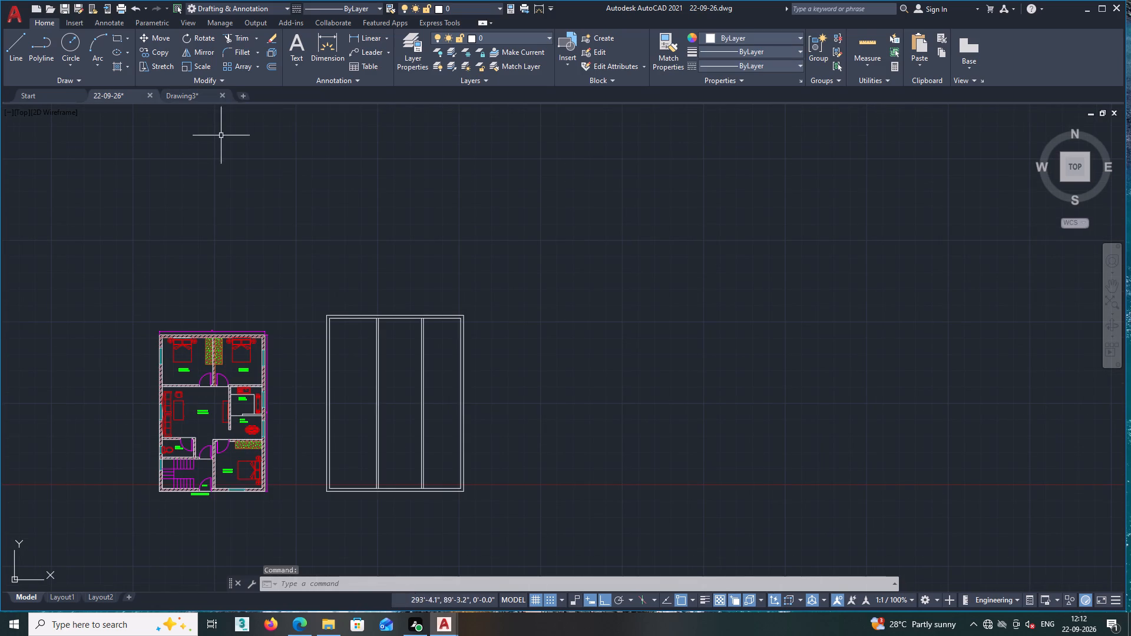
pyautogui.click(222, 94)
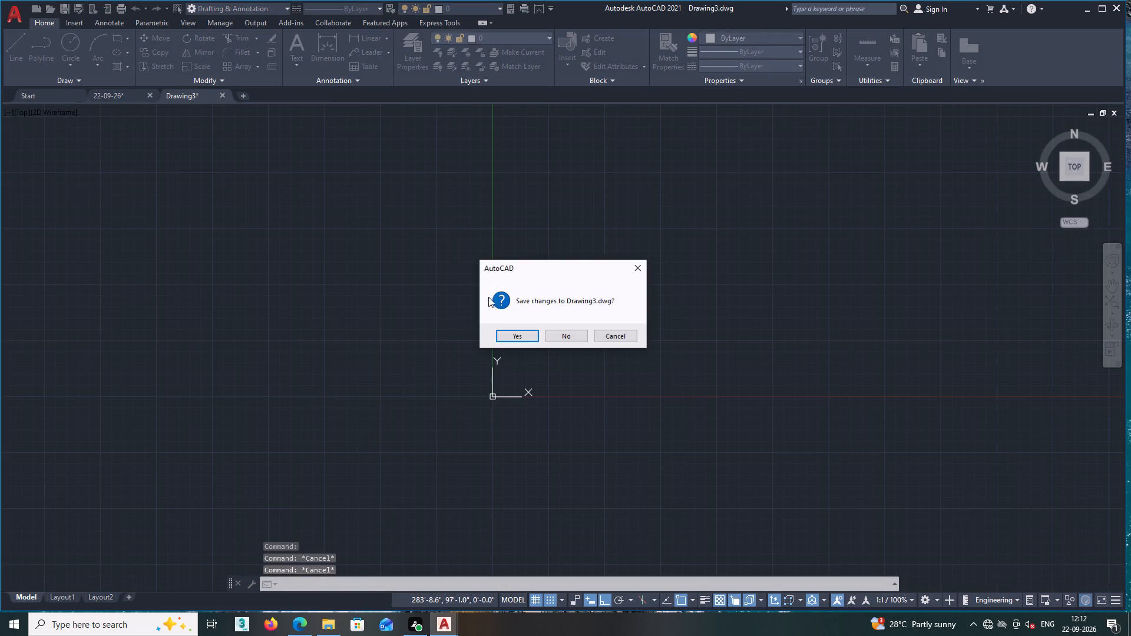
pyautogui.click(512, 338)
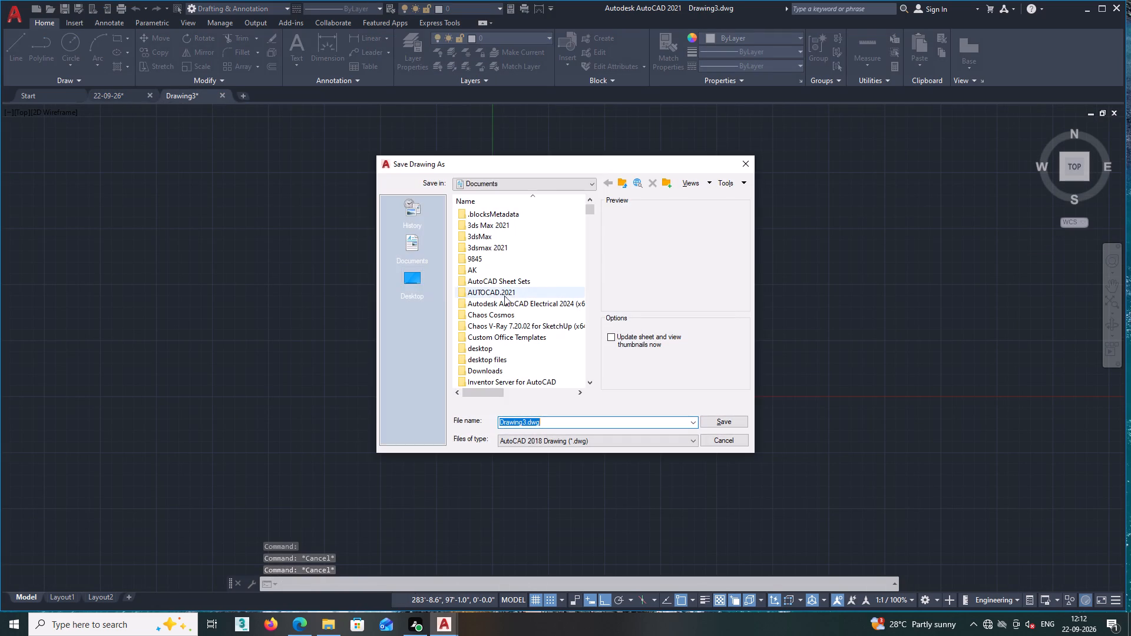
pyautogui.click(743, 159)
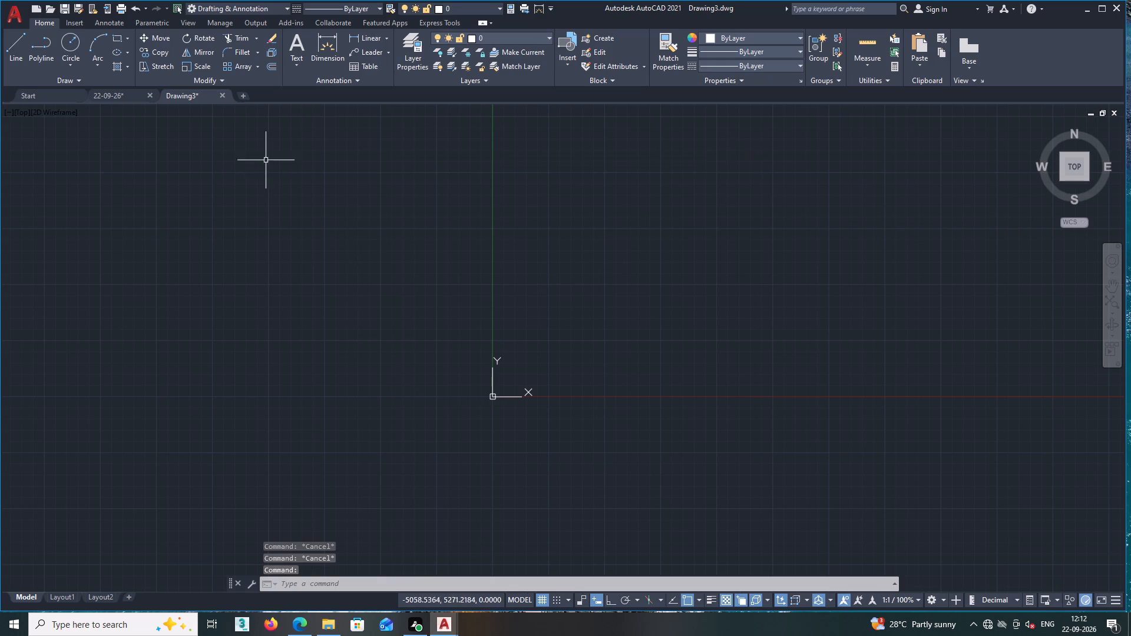
pyautogui.click(219, 95)
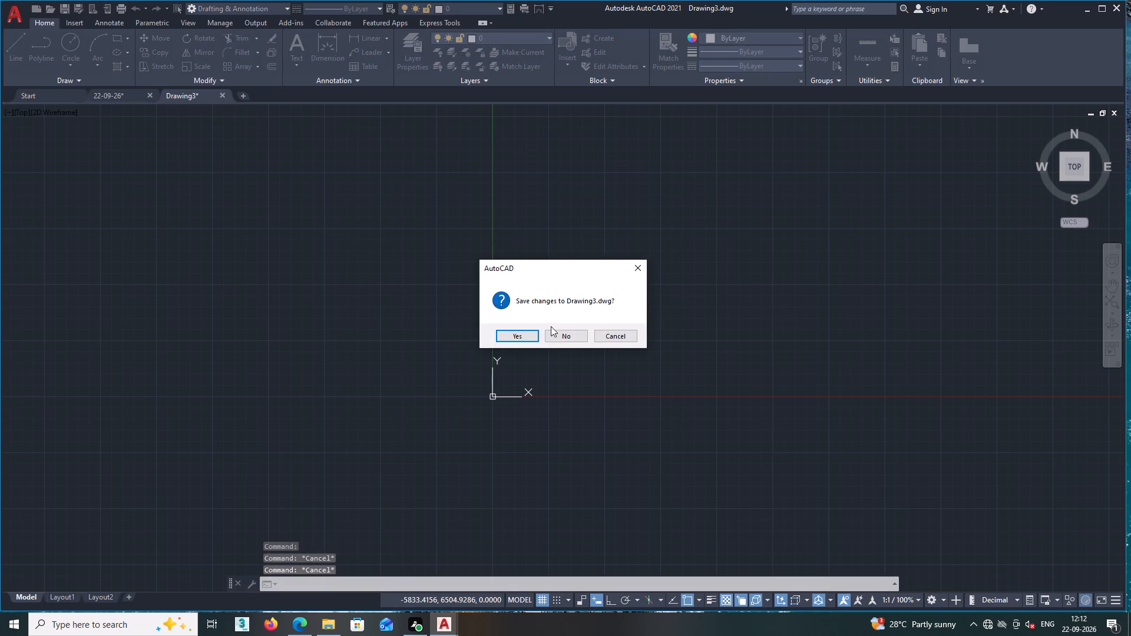
pyautogui.doubleClick(561, 331)
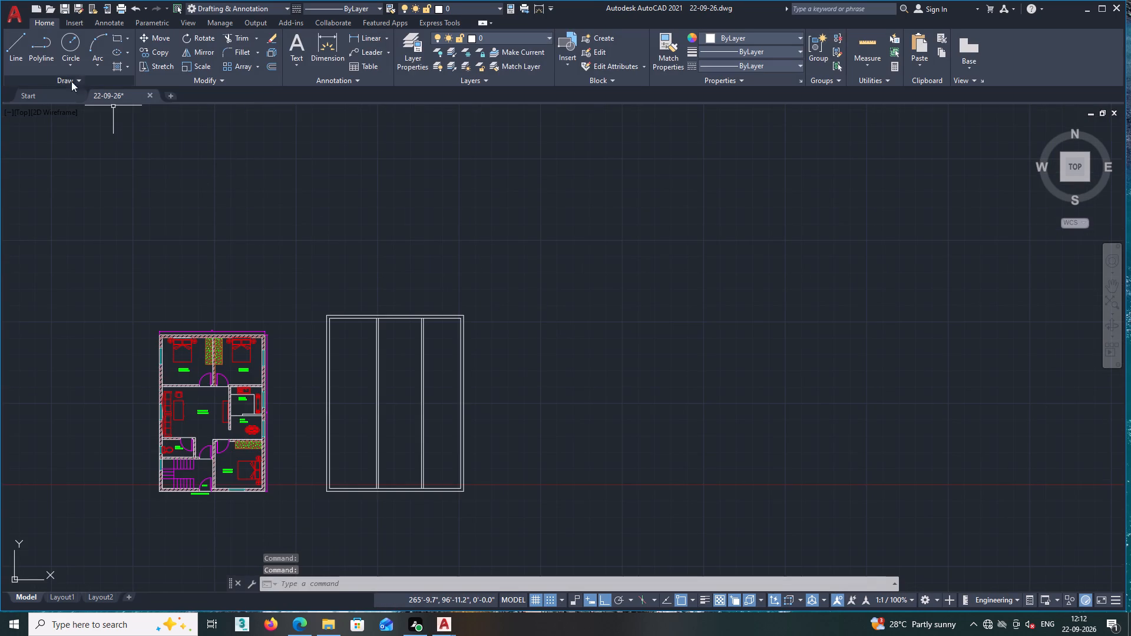
# Save the 22-09-26 drawing again under its existing name.
pyautogui.click(18, 15)
pyautogui.click(41, 127)
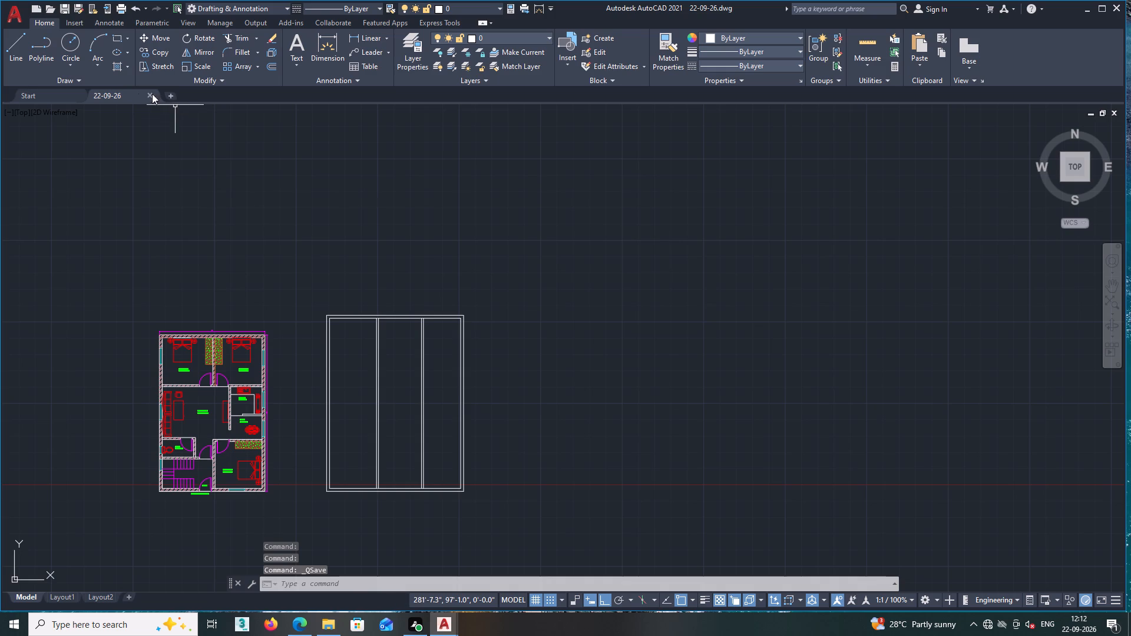
# Create a new blank drawing alongside the open 22-09-26 file.
pyautogui.click(168, 96)
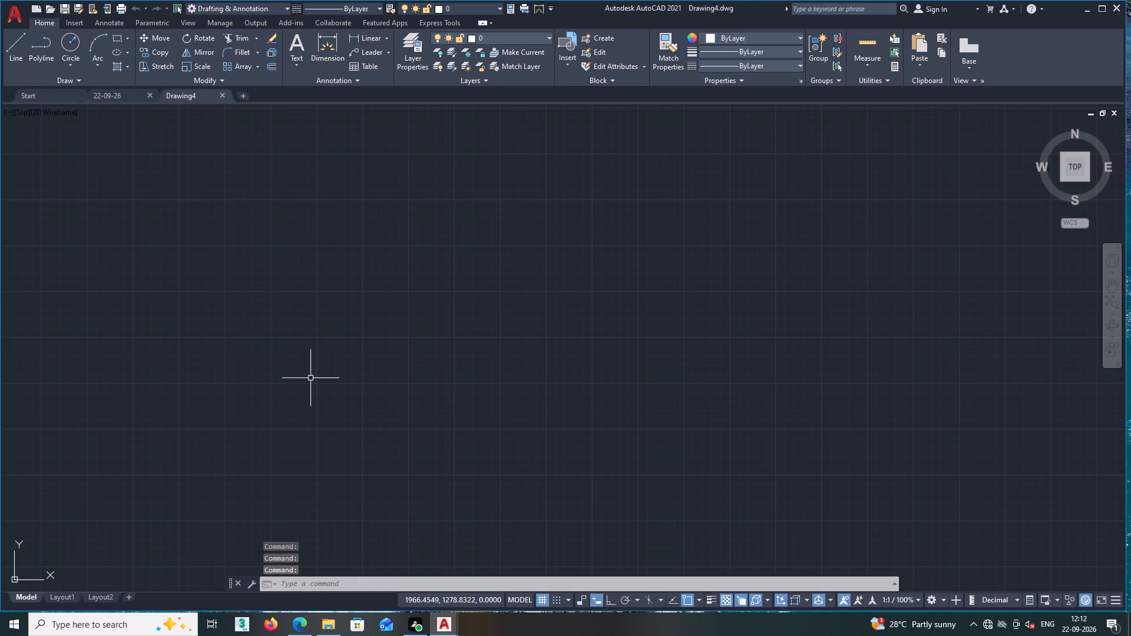
pyautogui.scroll(-1, 312, 382)
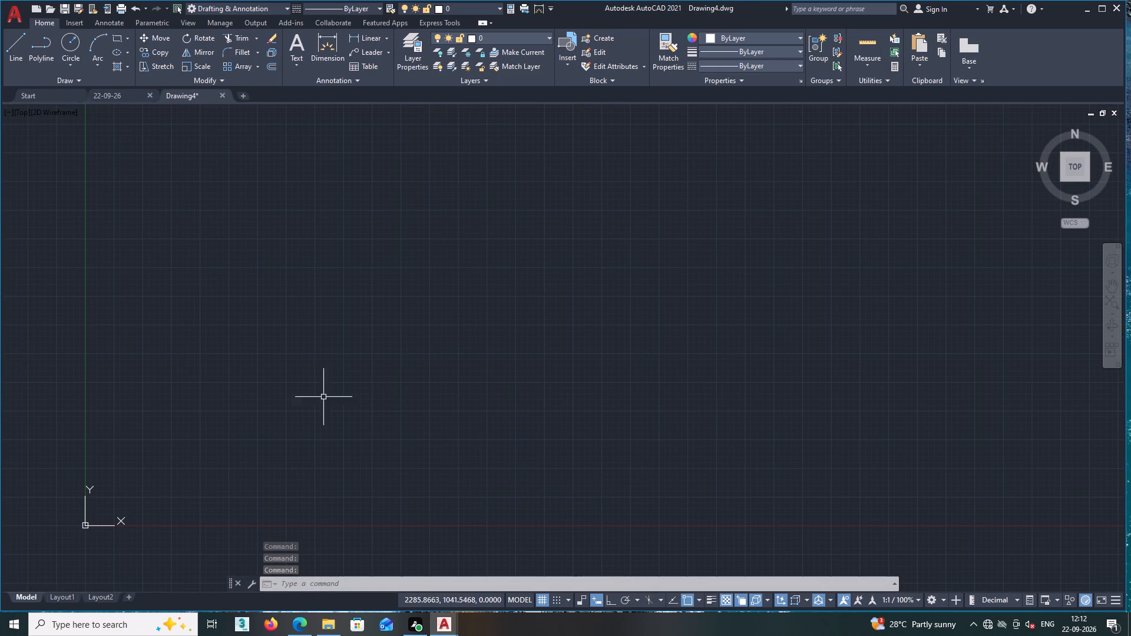
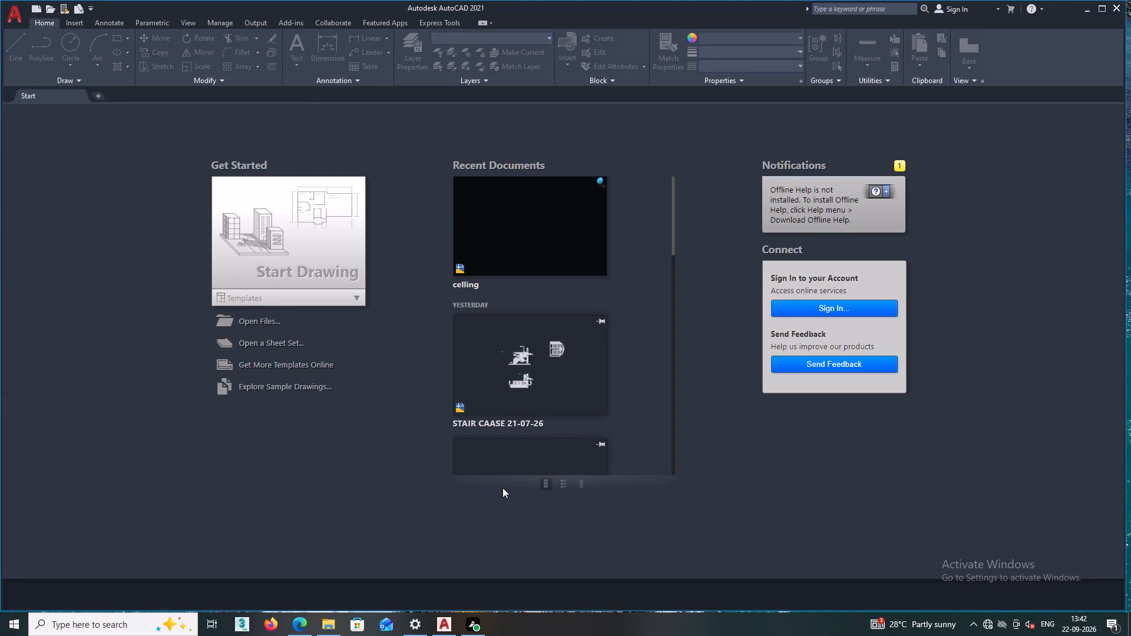
# Look through the recent documents list for a previously saved drawing.
pyautogui.scroll(-3, 532, 394)
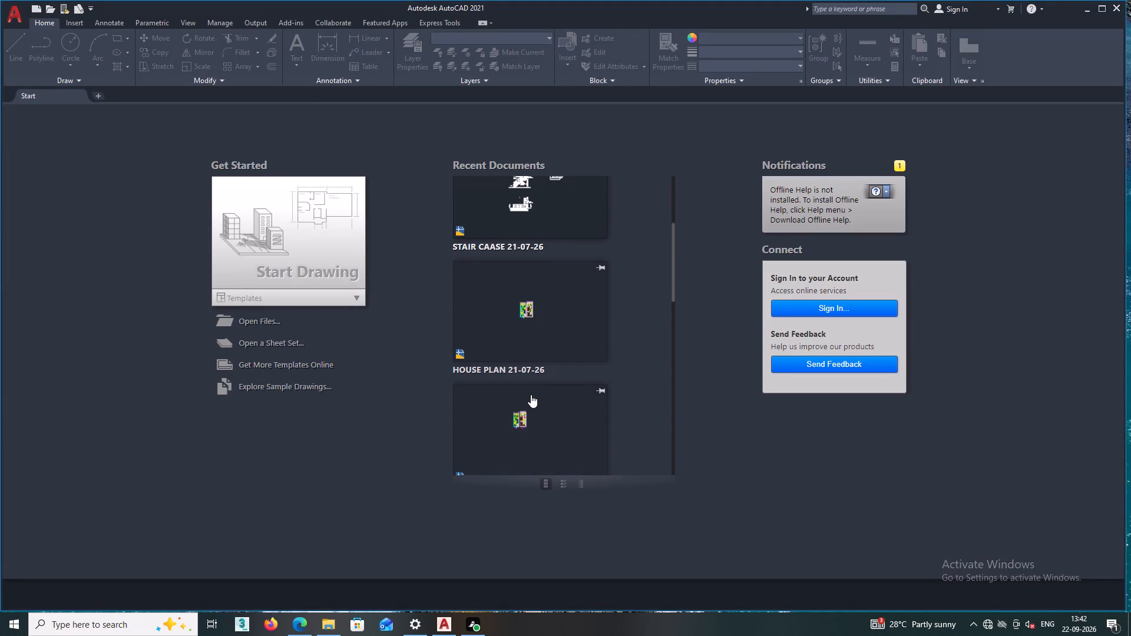
pyautogui.scroll(-2, 529, 393)
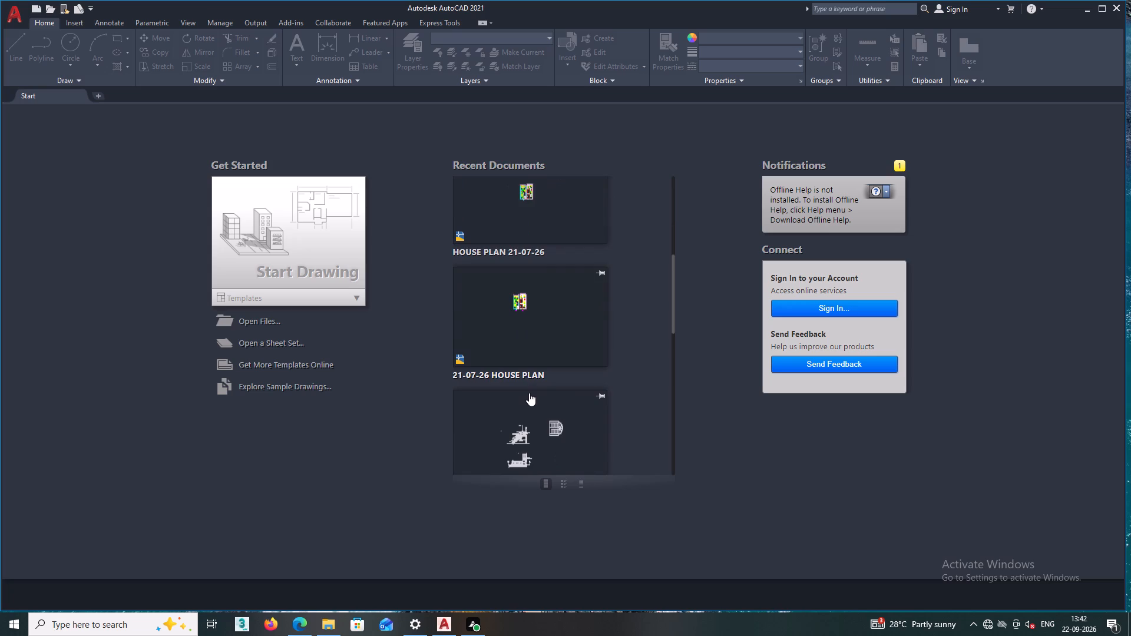
pyautogui.scroll(6, 524, 361)
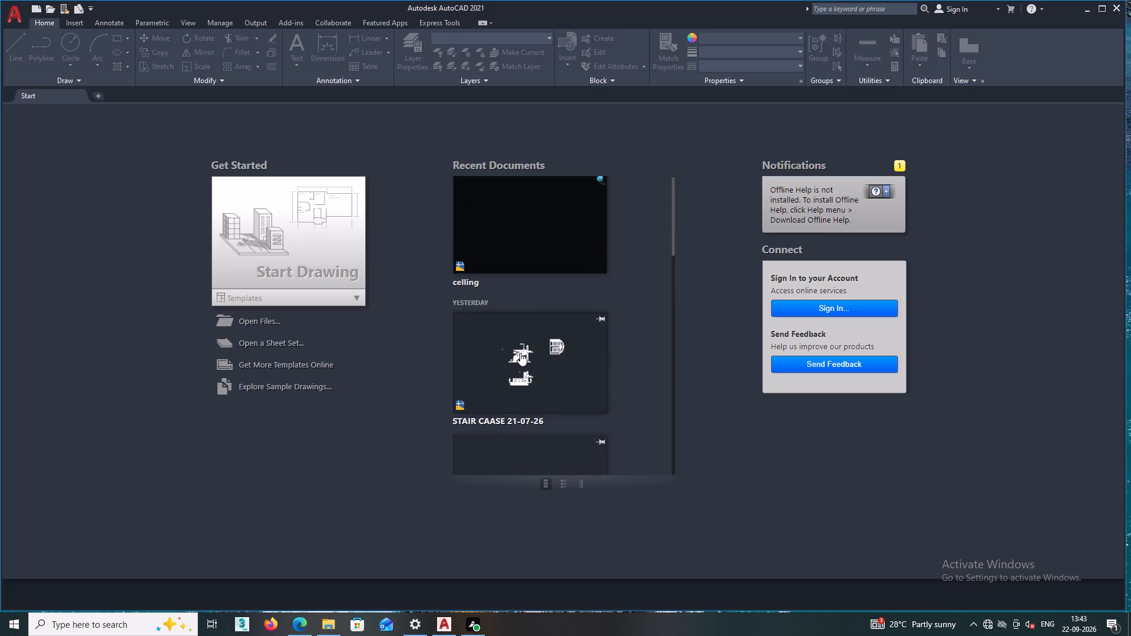
pyautogui.scroll(-10, 520, 353)
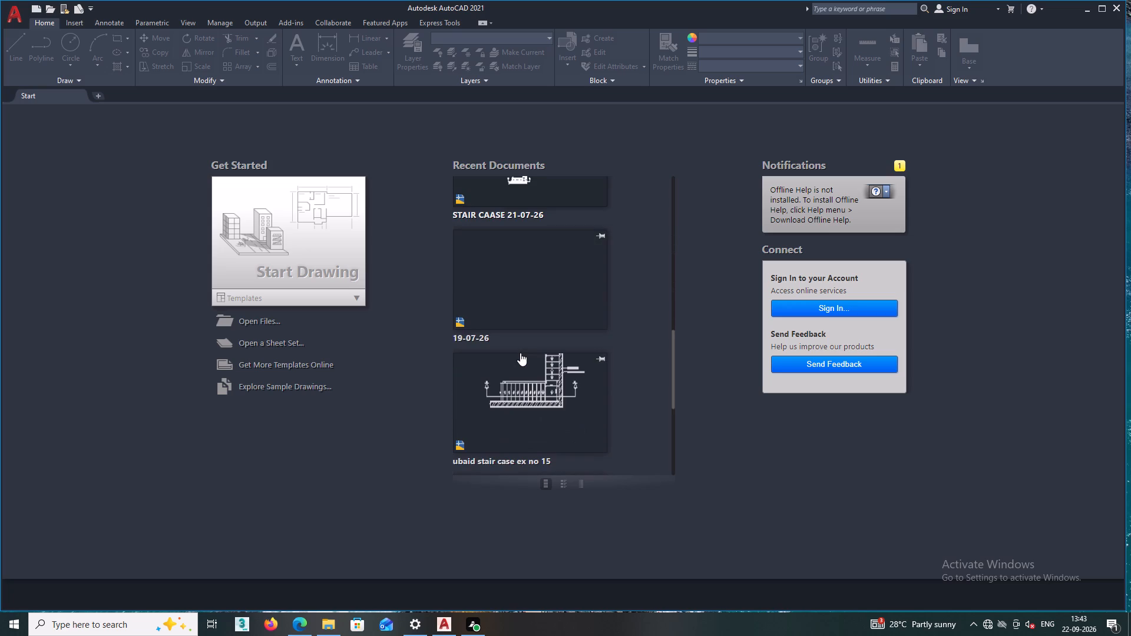
pyautogui.scroll(-9, 520, 353)
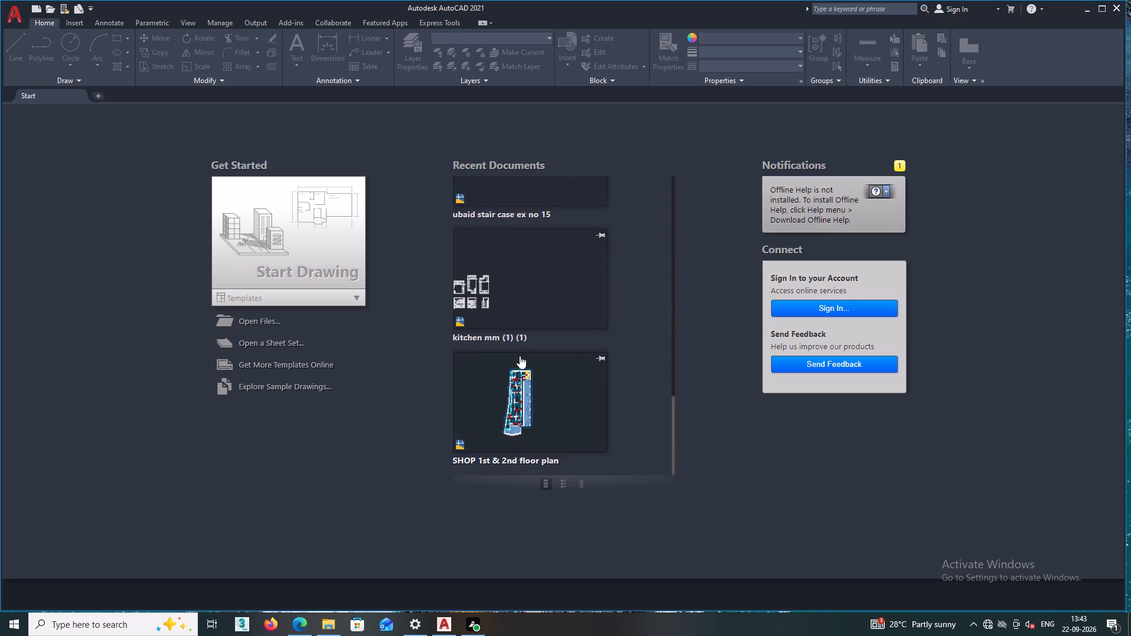
pyautogui.scroll(20, 520, 356)
pyautogui.scroll(3, 520, 356)
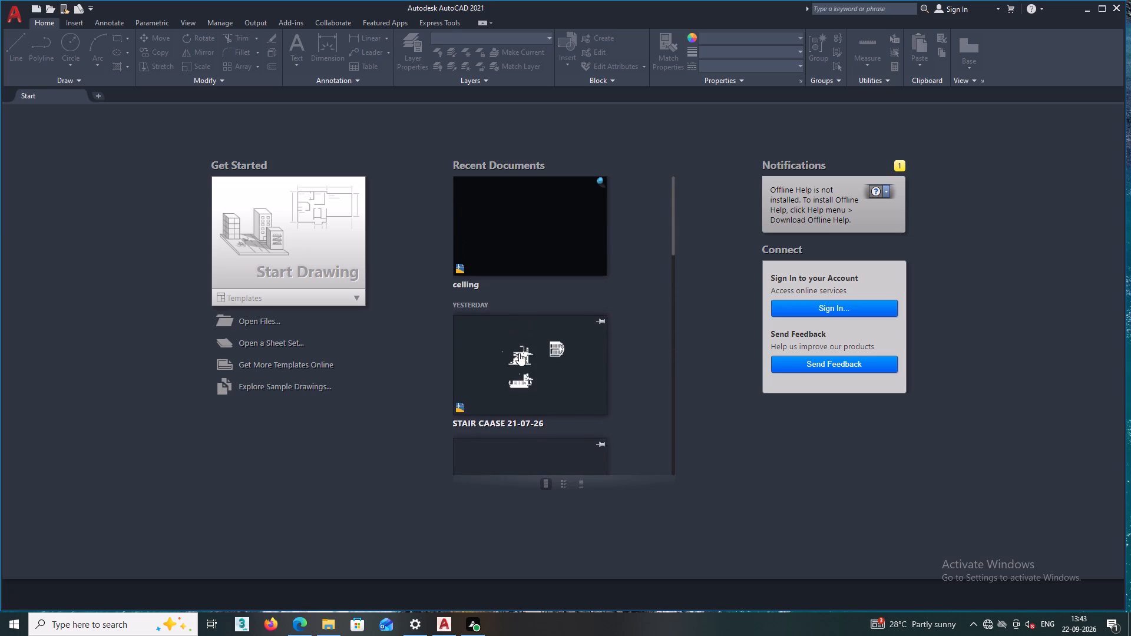
# Start a new blank drawing.
pyautogui.click(340, 259)
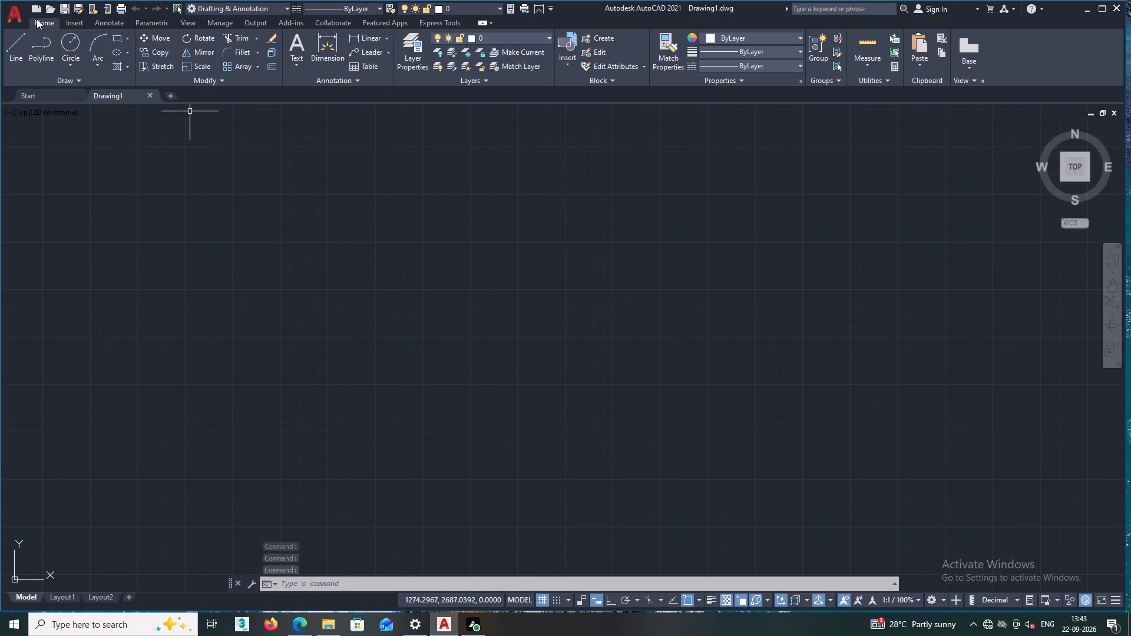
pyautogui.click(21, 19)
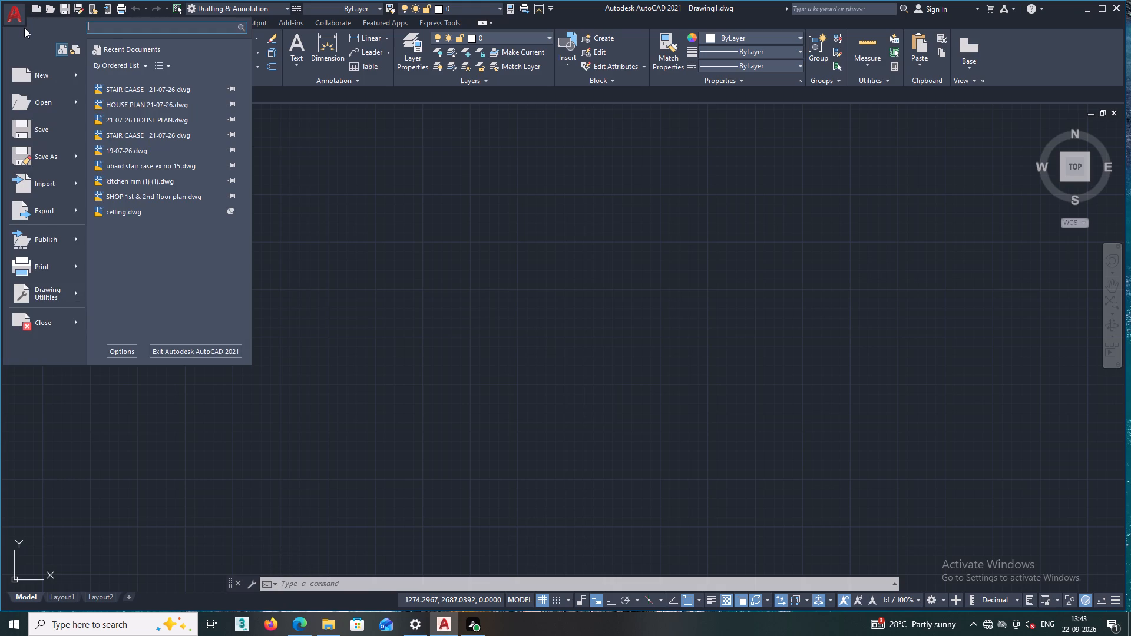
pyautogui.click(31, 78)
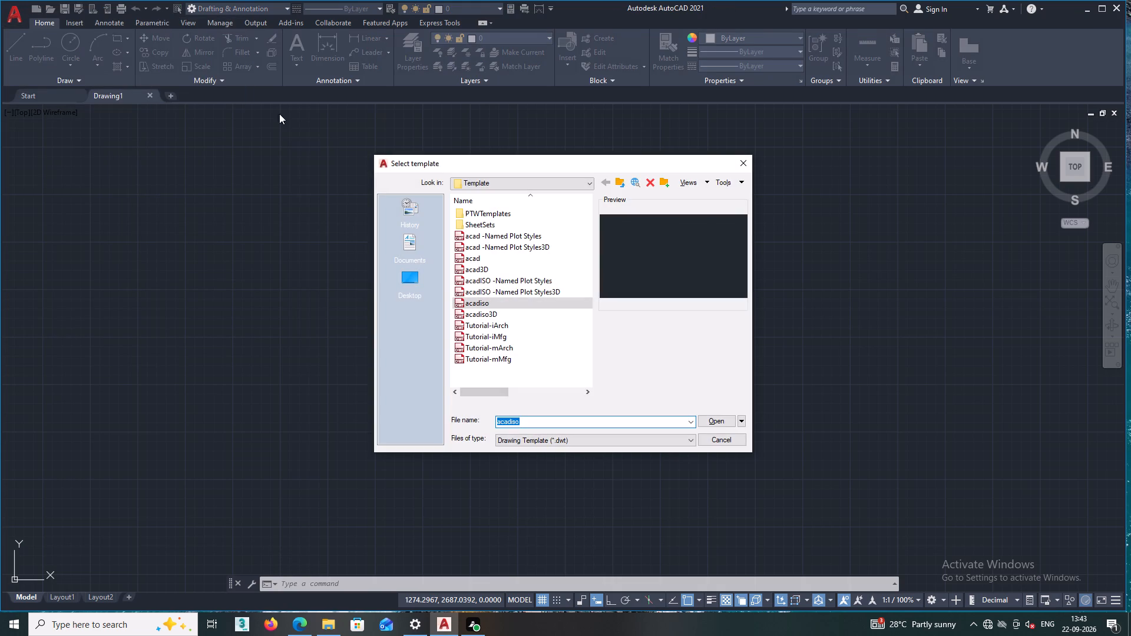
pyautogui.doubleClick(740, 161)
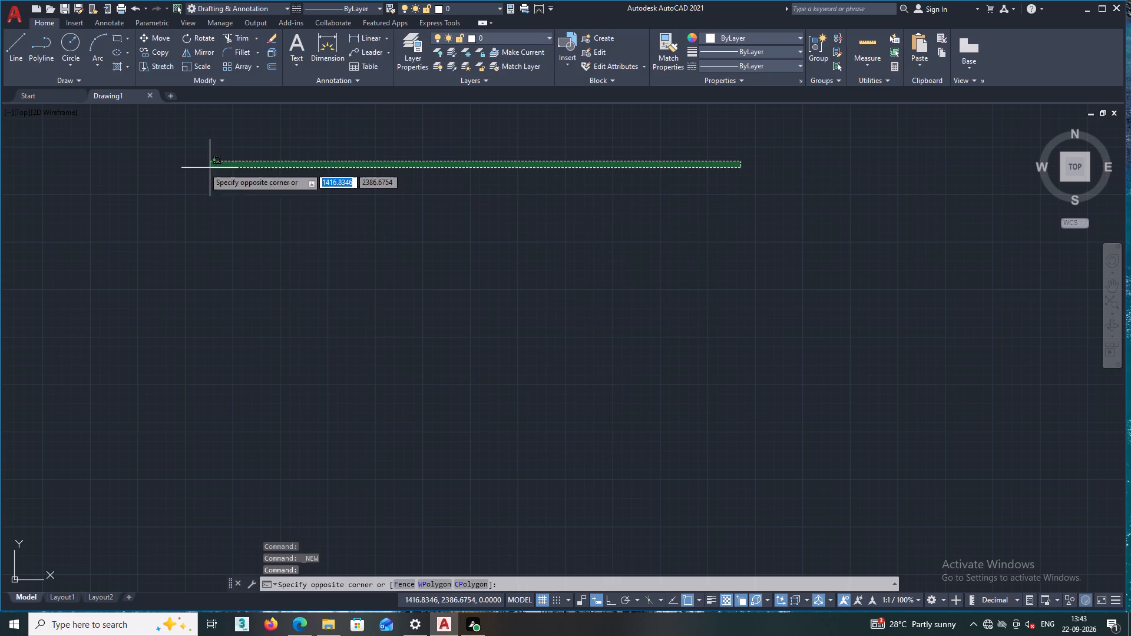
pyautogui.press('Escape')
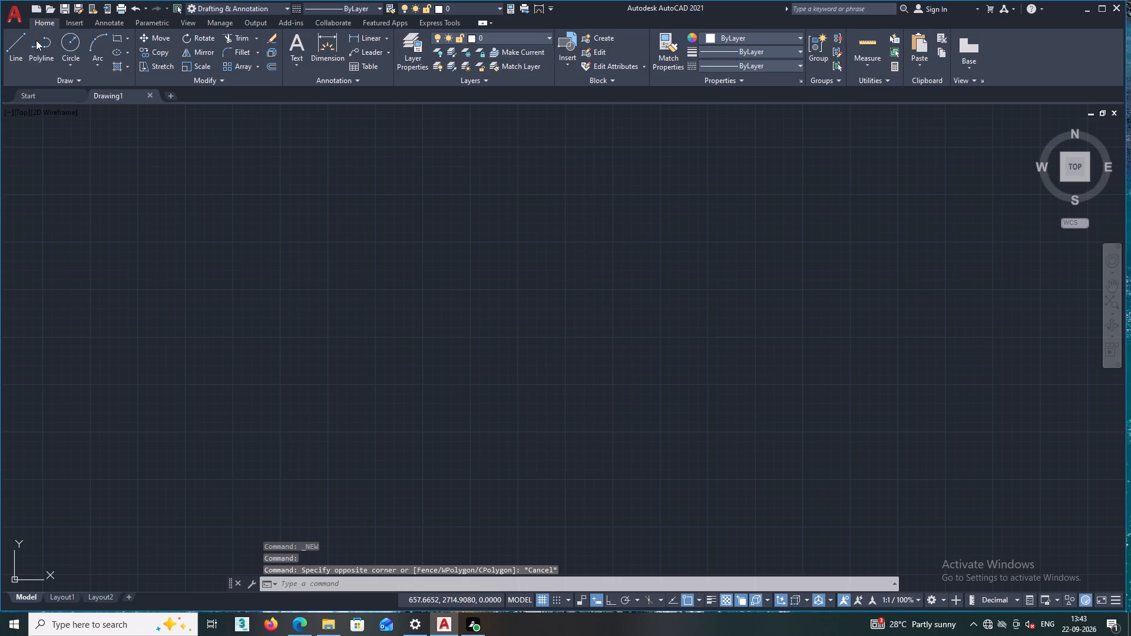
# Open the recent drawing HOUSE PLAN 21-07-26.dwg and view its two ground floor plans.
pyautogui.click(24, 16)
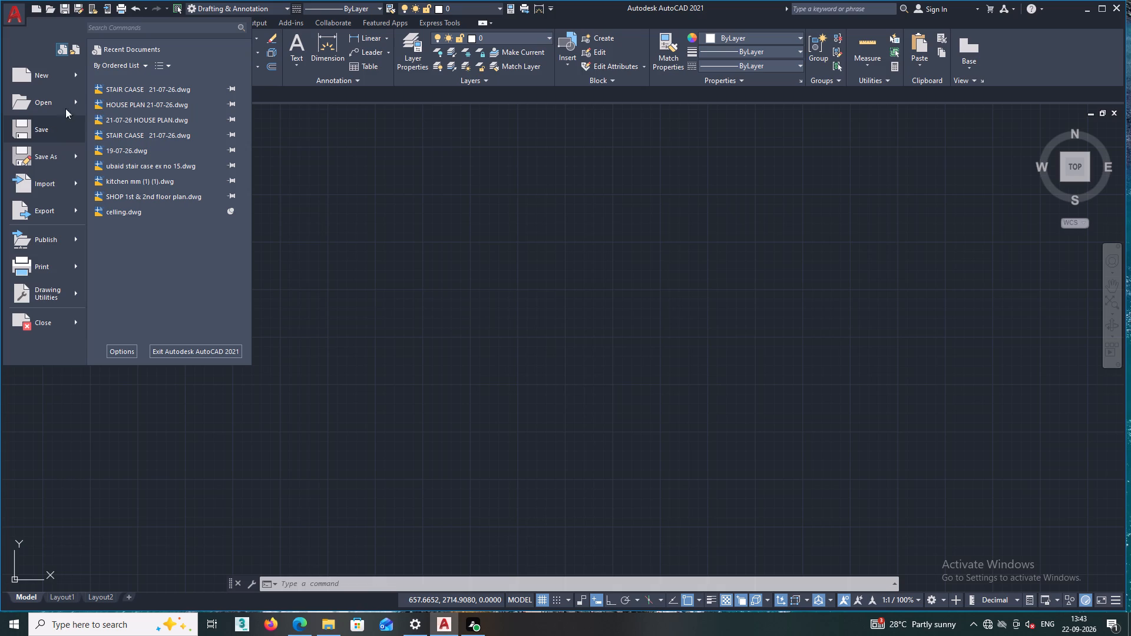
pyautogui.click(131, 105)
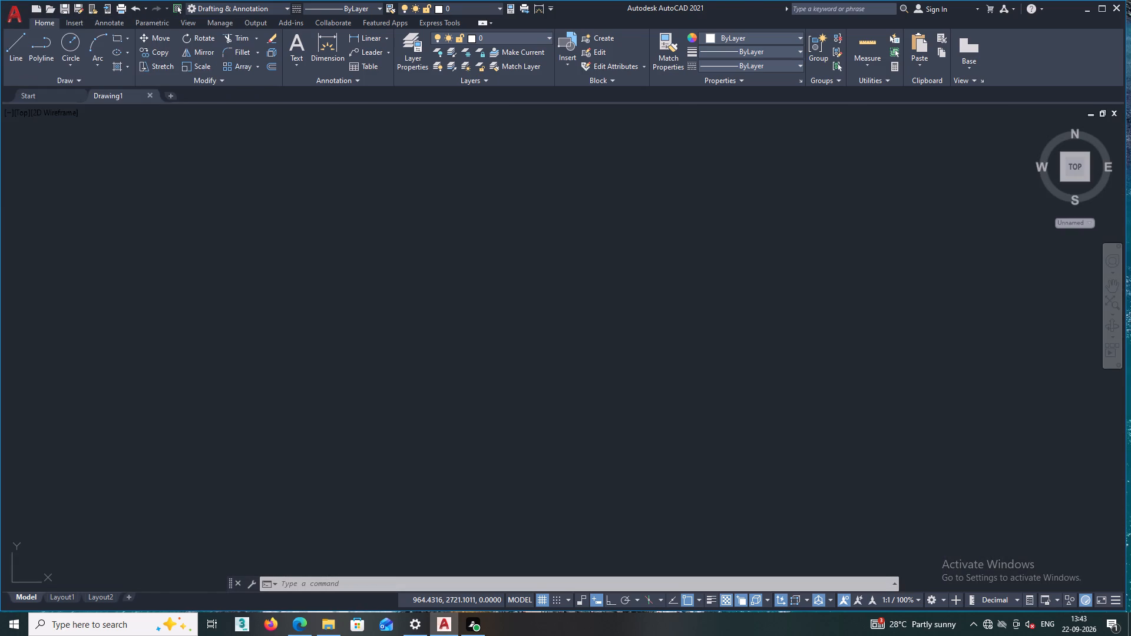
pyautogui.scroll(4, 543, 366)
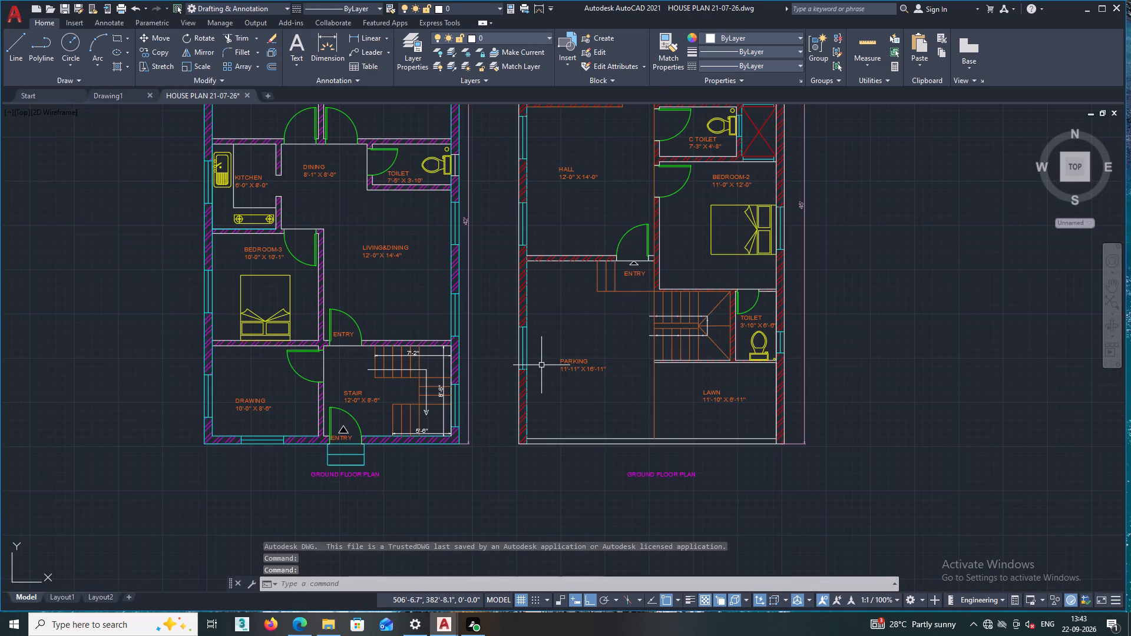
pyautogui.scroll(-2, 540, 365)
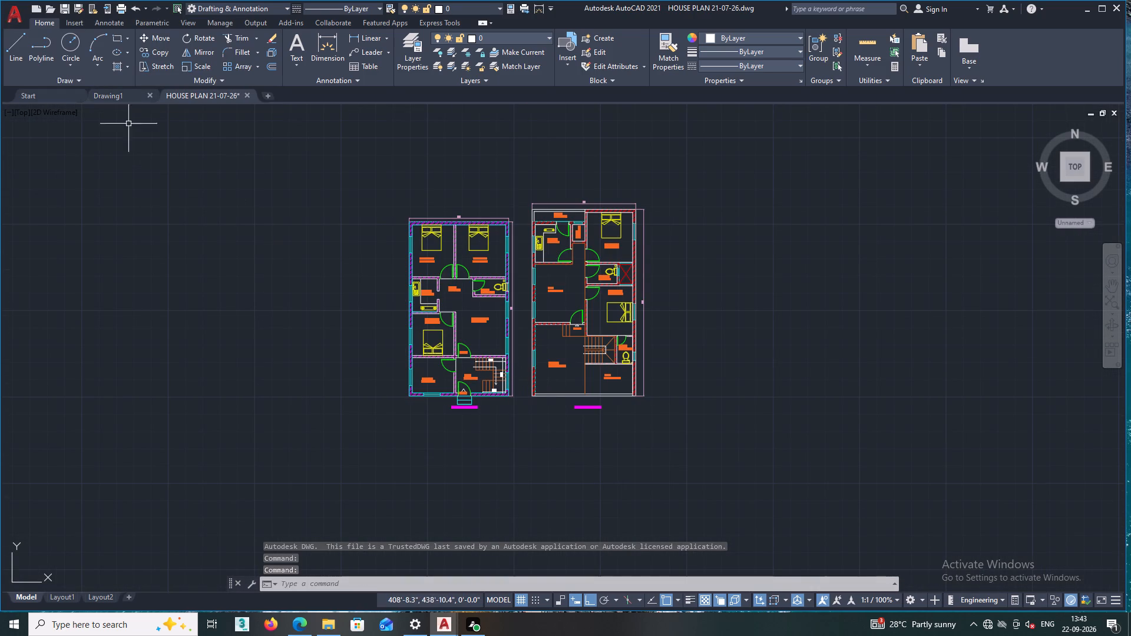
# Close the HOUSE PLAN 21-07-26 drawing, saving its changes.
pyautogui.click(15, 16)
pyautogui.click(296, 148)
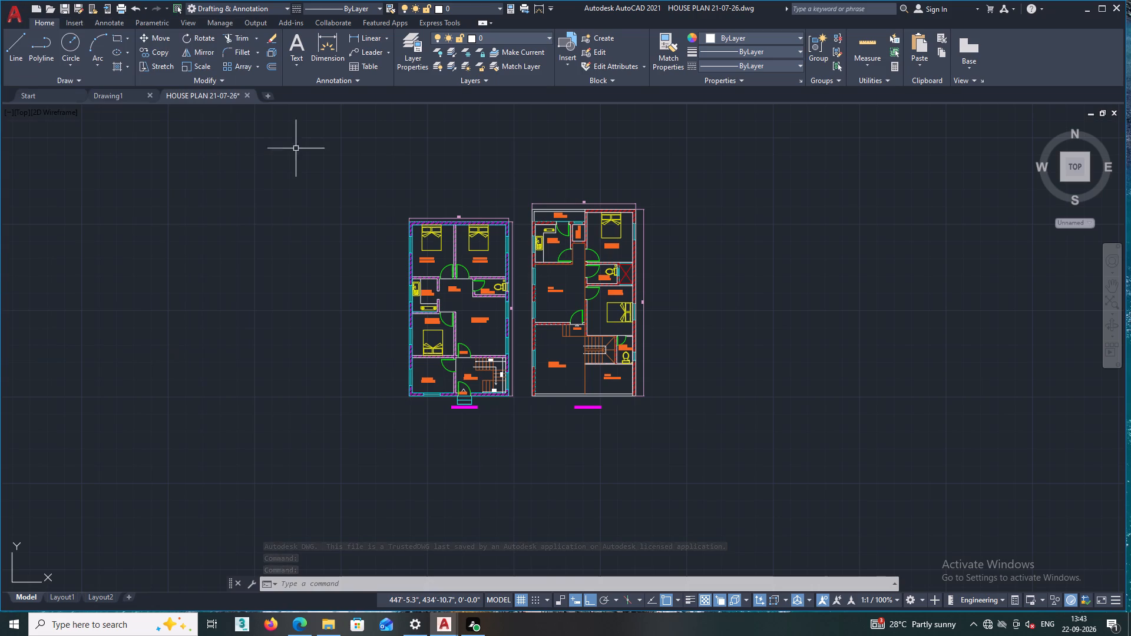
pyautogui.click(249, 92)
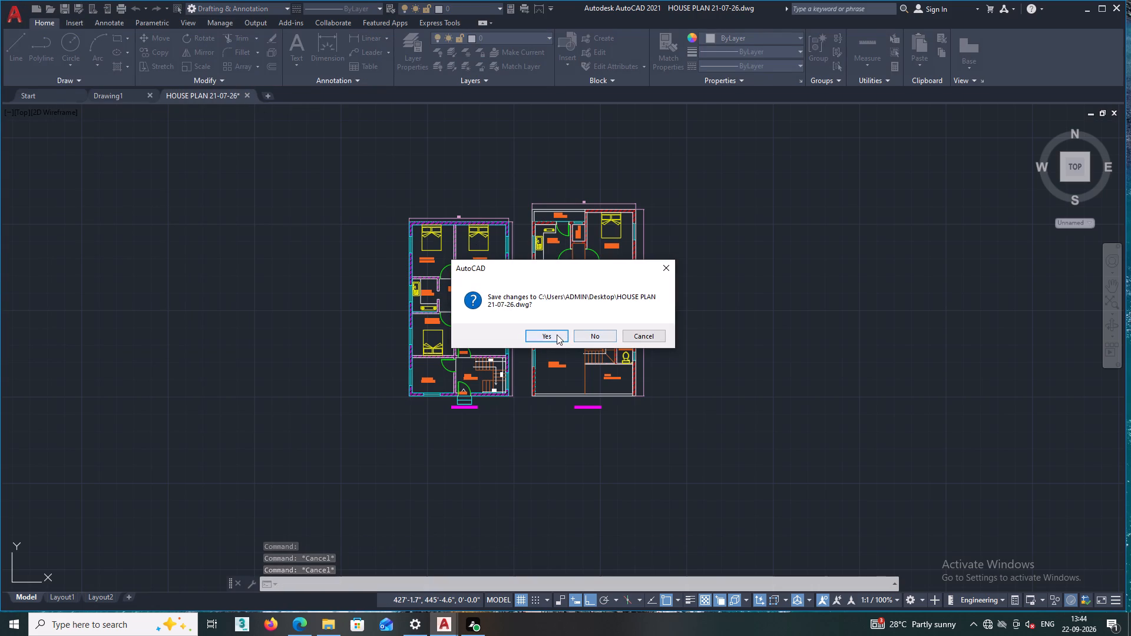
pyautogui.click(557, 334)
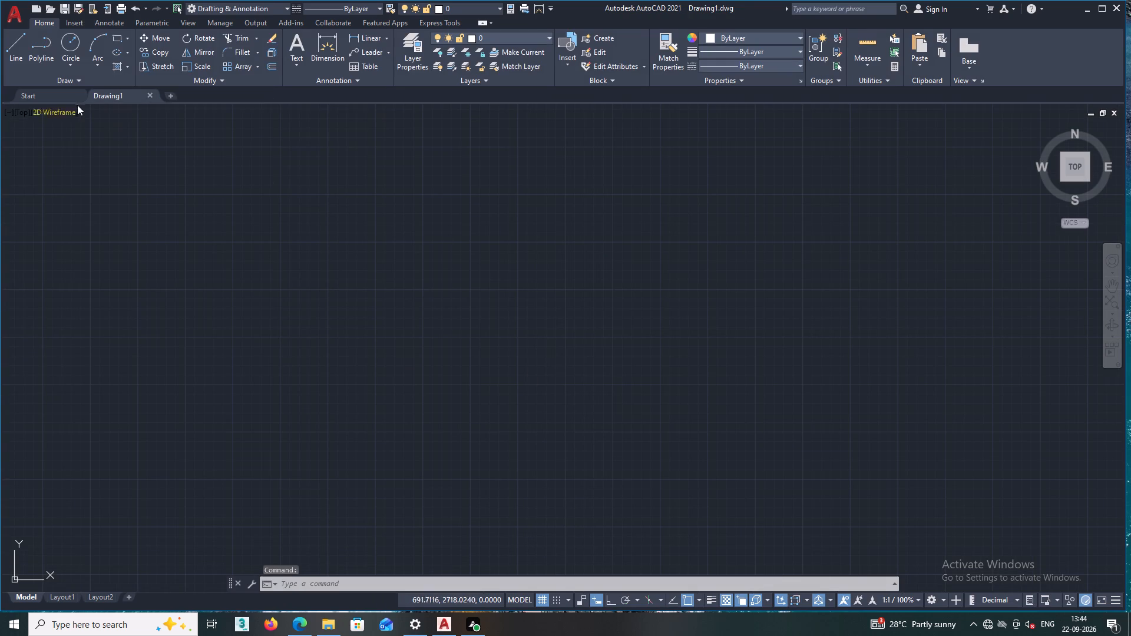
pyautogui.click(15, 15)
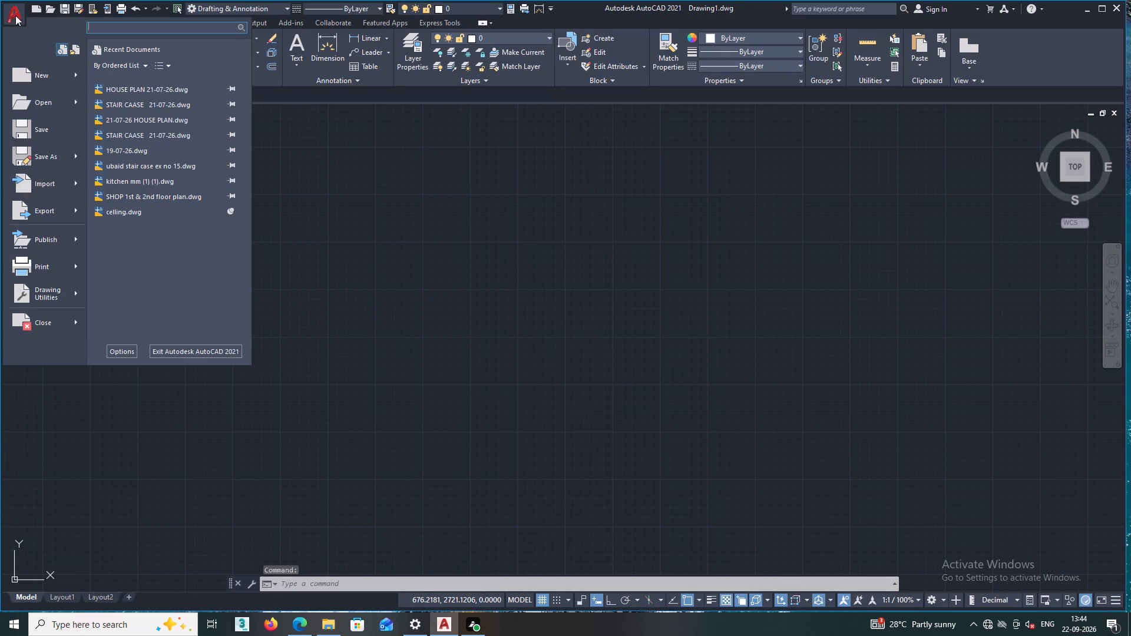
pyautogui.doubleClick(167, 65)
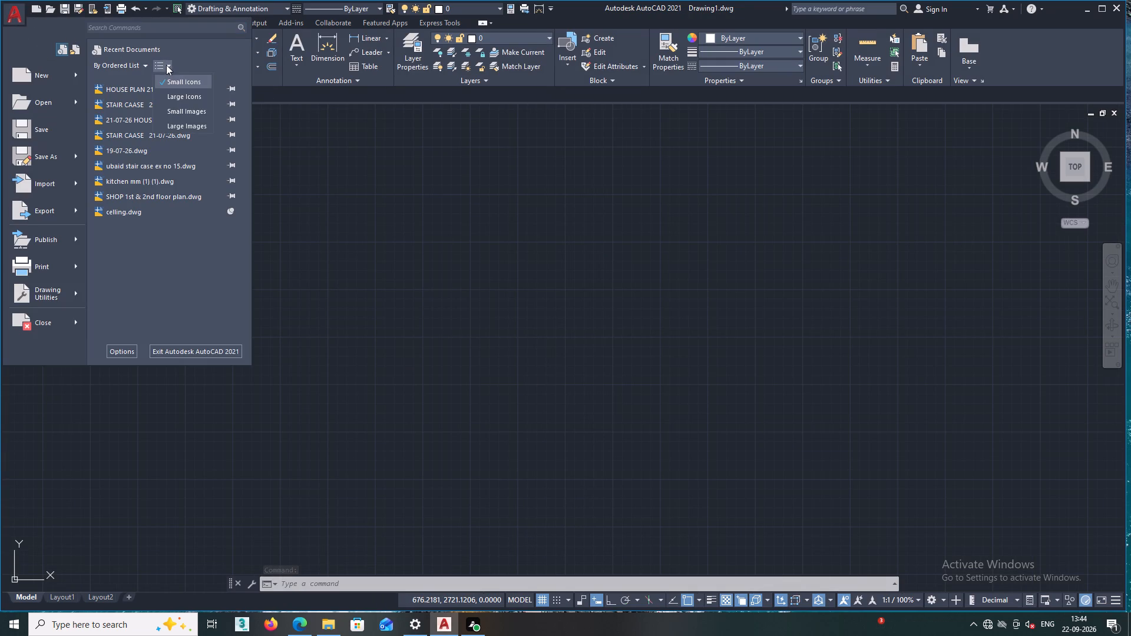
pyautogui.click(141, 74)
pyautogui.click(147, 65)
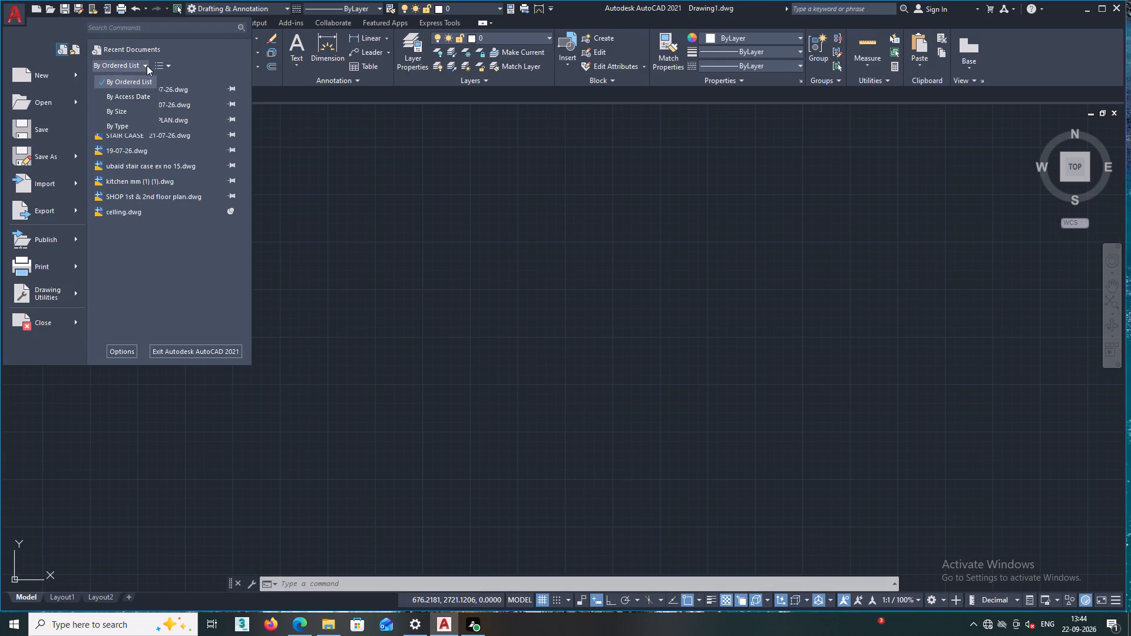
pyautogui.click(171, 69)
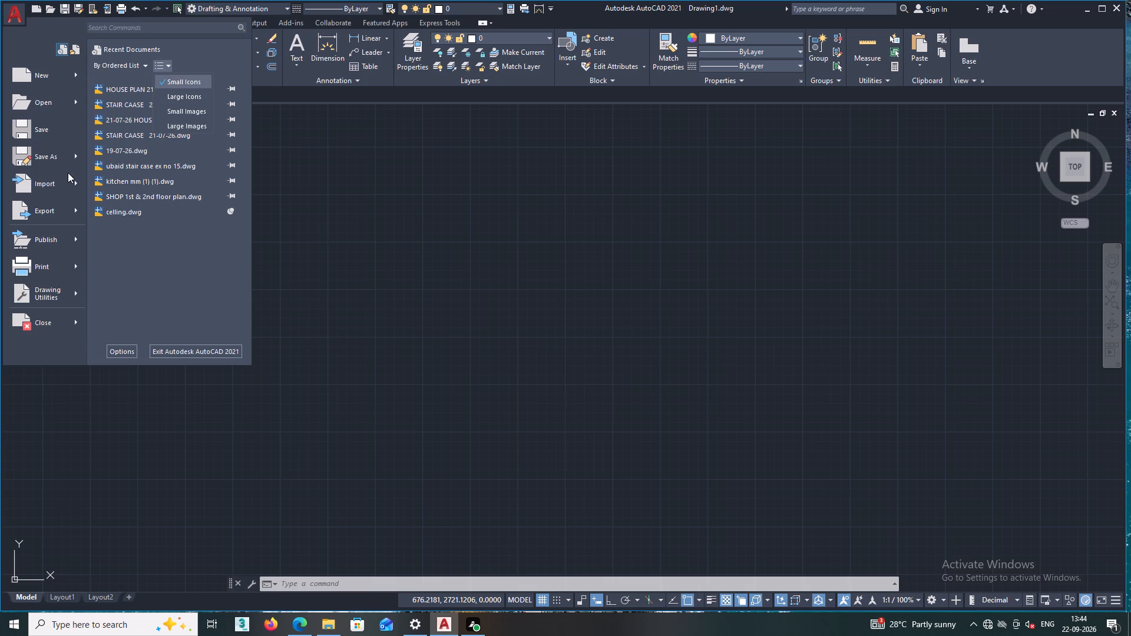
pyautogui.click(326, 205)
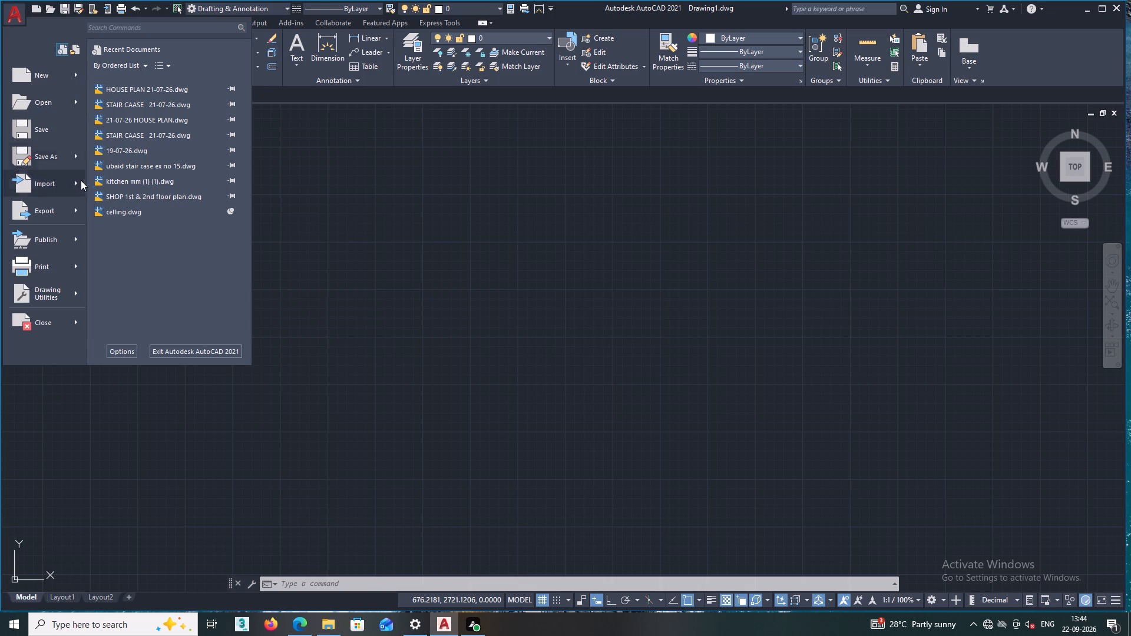
# Look through the Desktop's saved drawings in the Save Drawing As dialog, and leave it without saving.
pyautogui.click(53, 154)
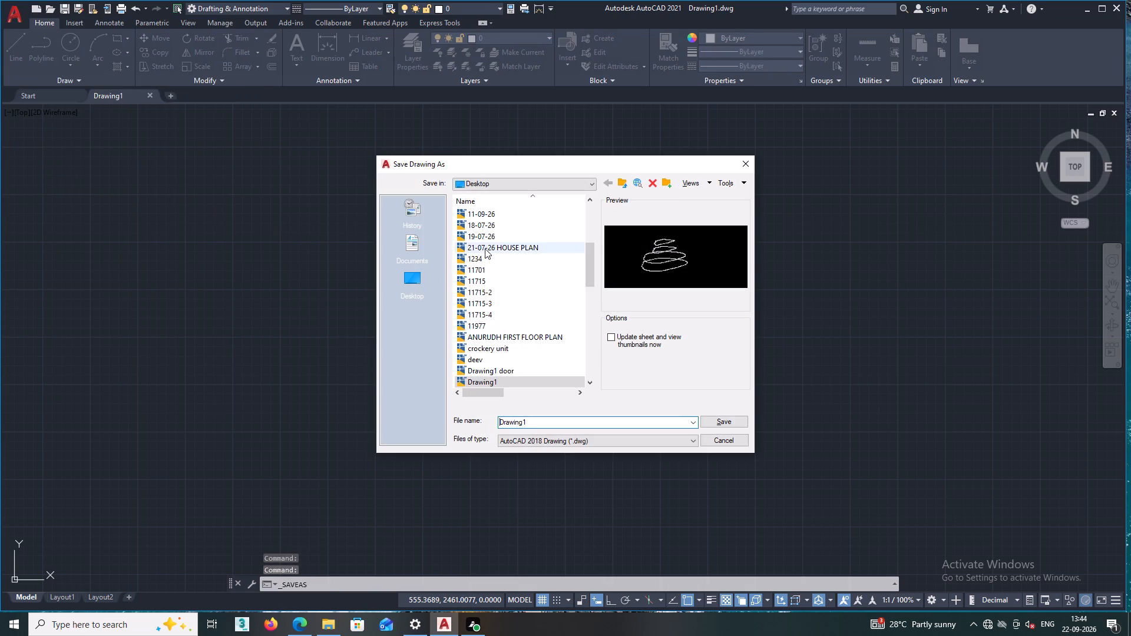
pyautogui.scroll(-1, 485, 249)
pyautogui.scroll(-2, 517, 347)
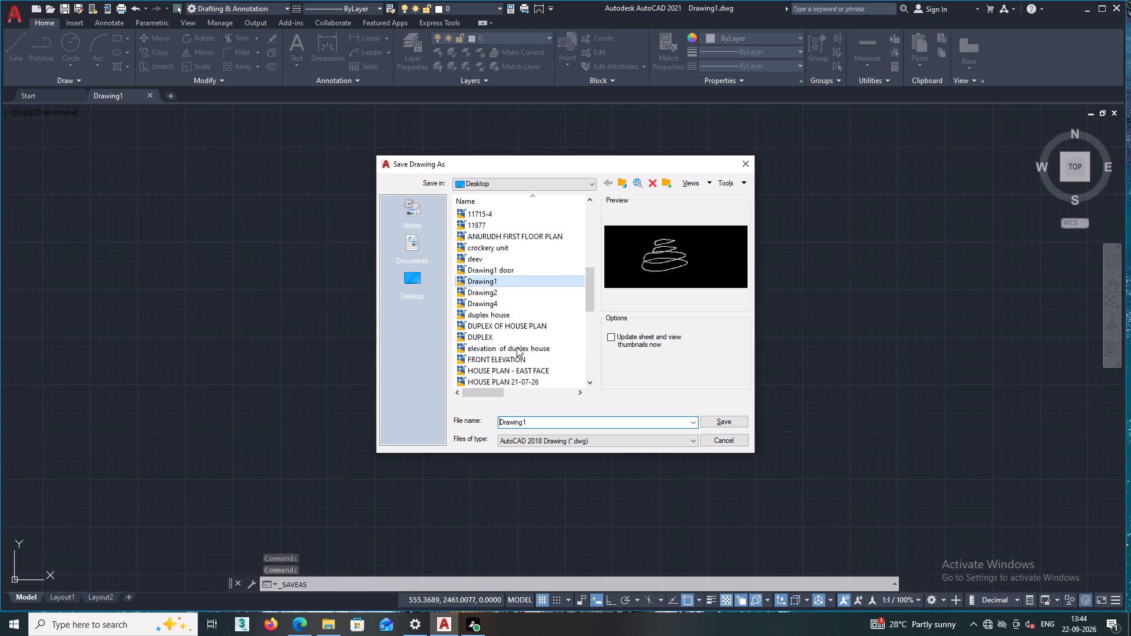
pyautogui.scroll(-14, 517, 347)
pyautogui.scroll(1, 517, 347)
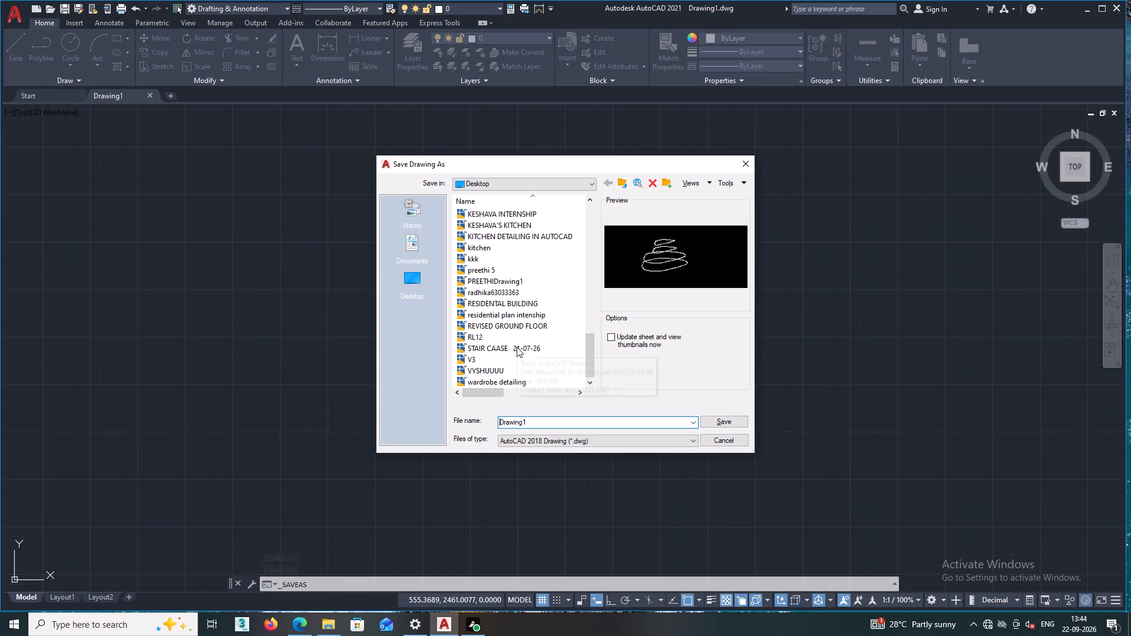
pyautogui.scroll(20, 517, 347)
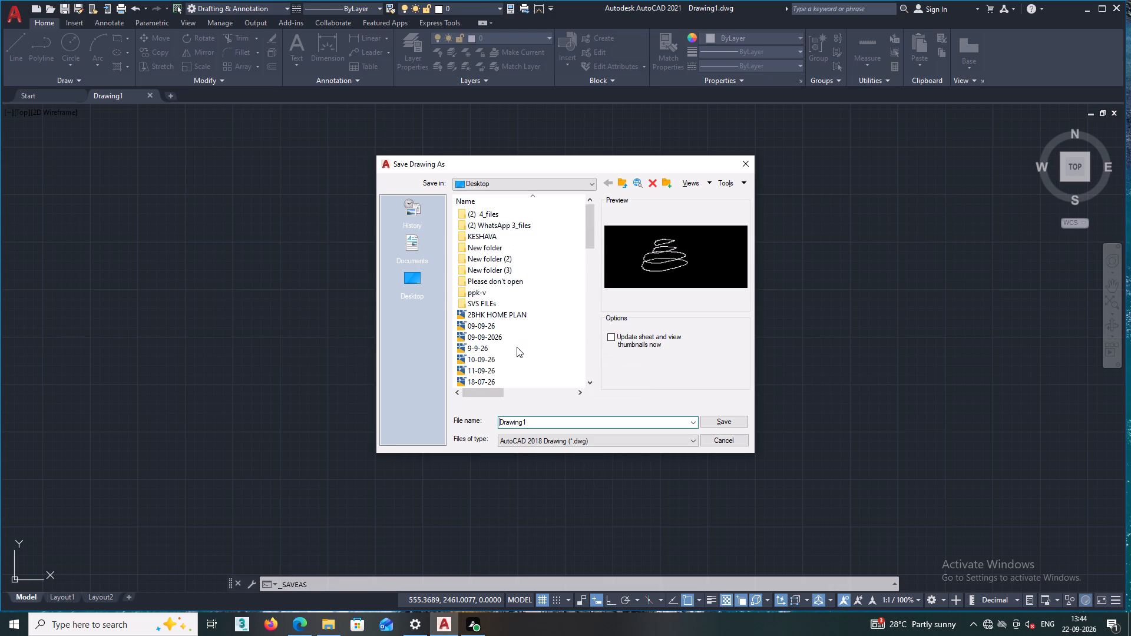
pyautogui.scroll(4, 517, 347)
pyautogui.scroll(-1, 511, 304)
pyautogui.scroll(2, 511, 304)
pyautogui.scroll(-9, 511, 304)
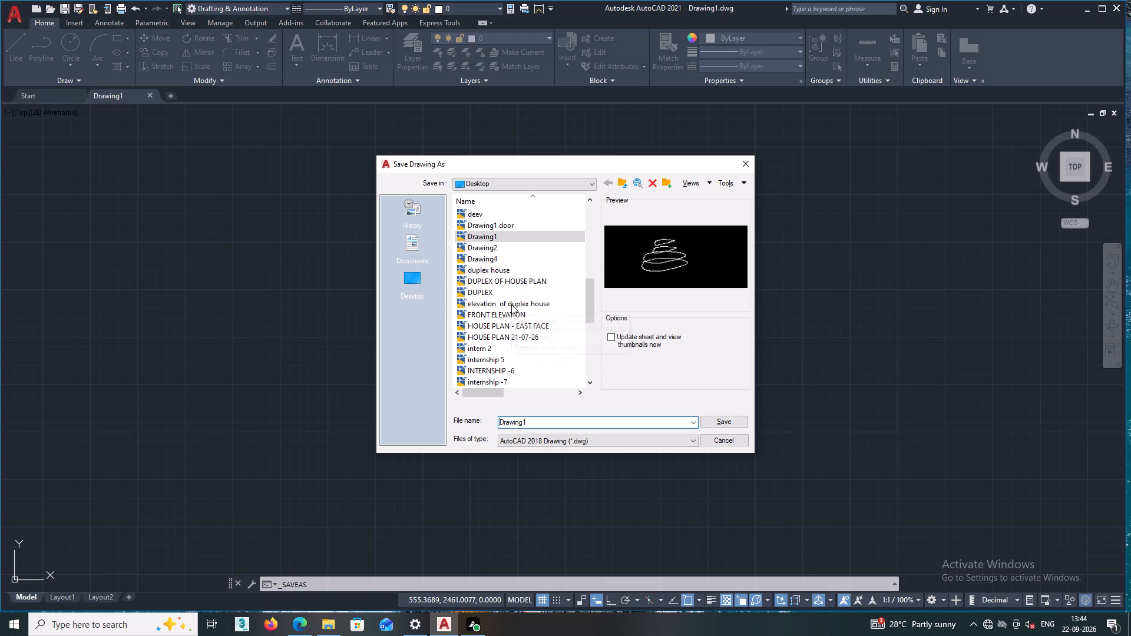
pyautogui.scroll(-4, 511, 304)
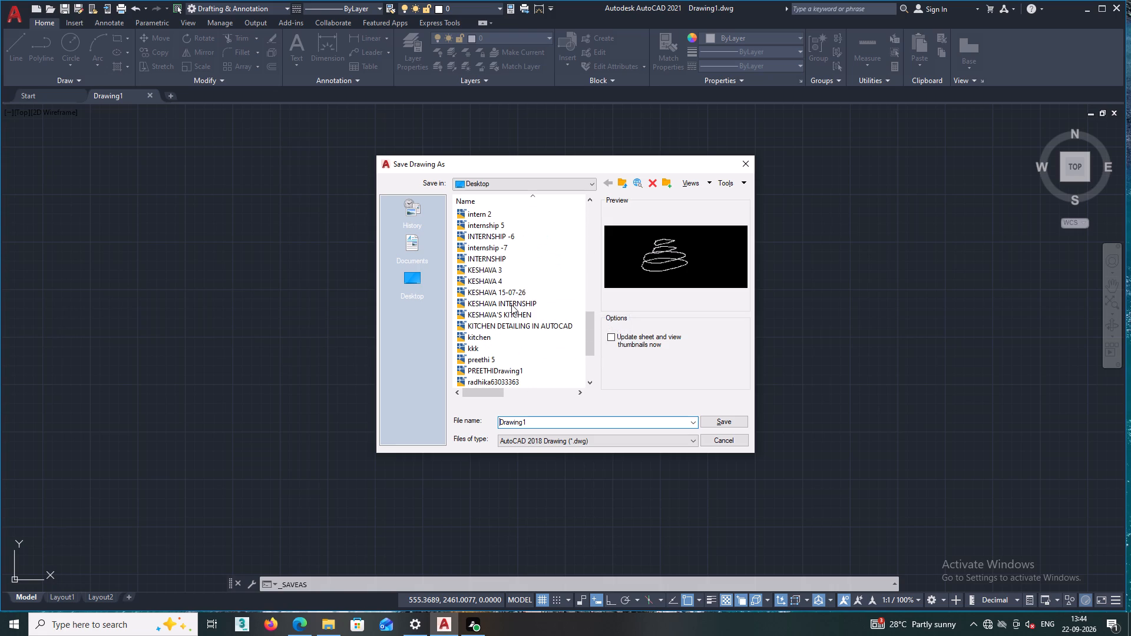
pyautogui.scroll(-2, 511, 304)
pyautogui.middleClick(511, 304)
pyautogui.scroll(-8, 511, 304)
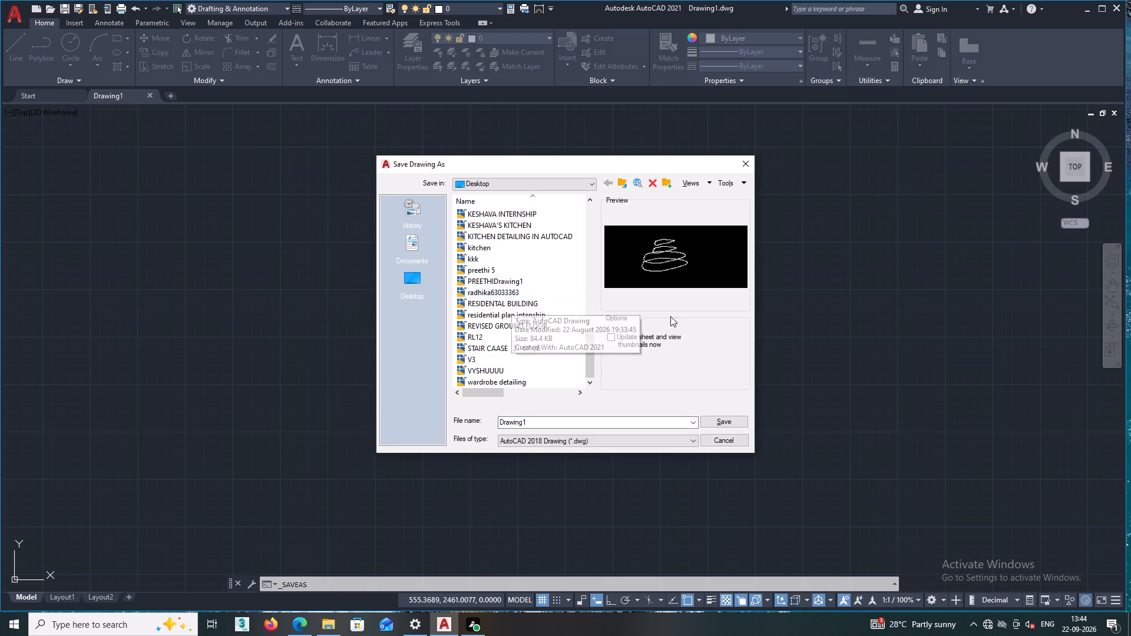
pyautogui.click(811, 273)
pyautogui.click(753, 165)
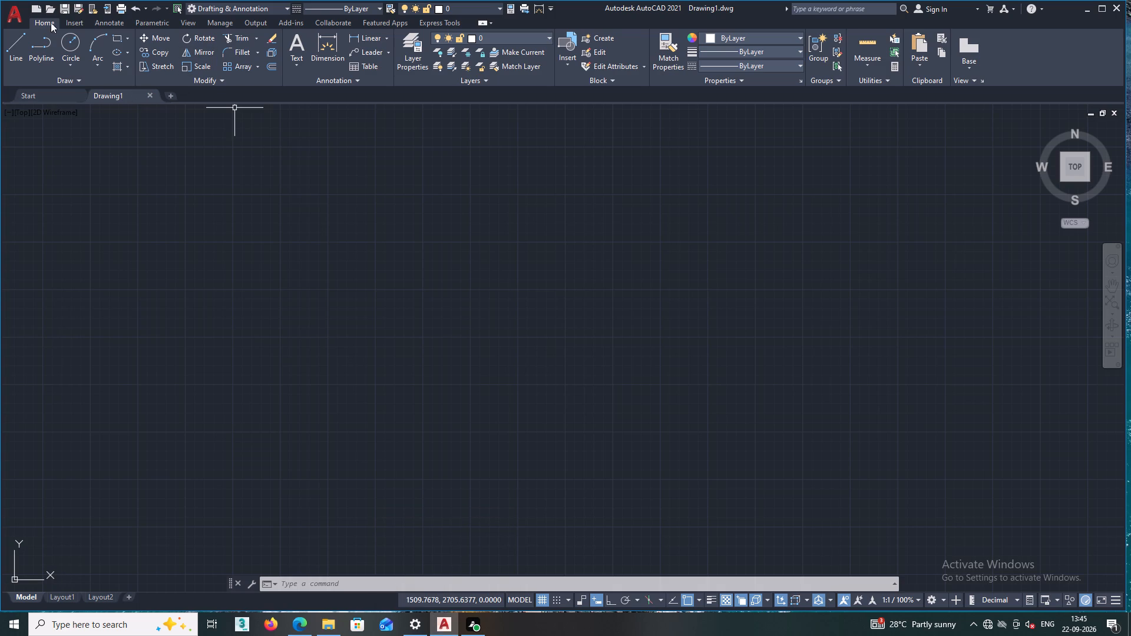
# Open the recent drawing HOUSE PLAN 21-07-26.dwg alongside Drawing1.
pyautogui.click(14, 17)
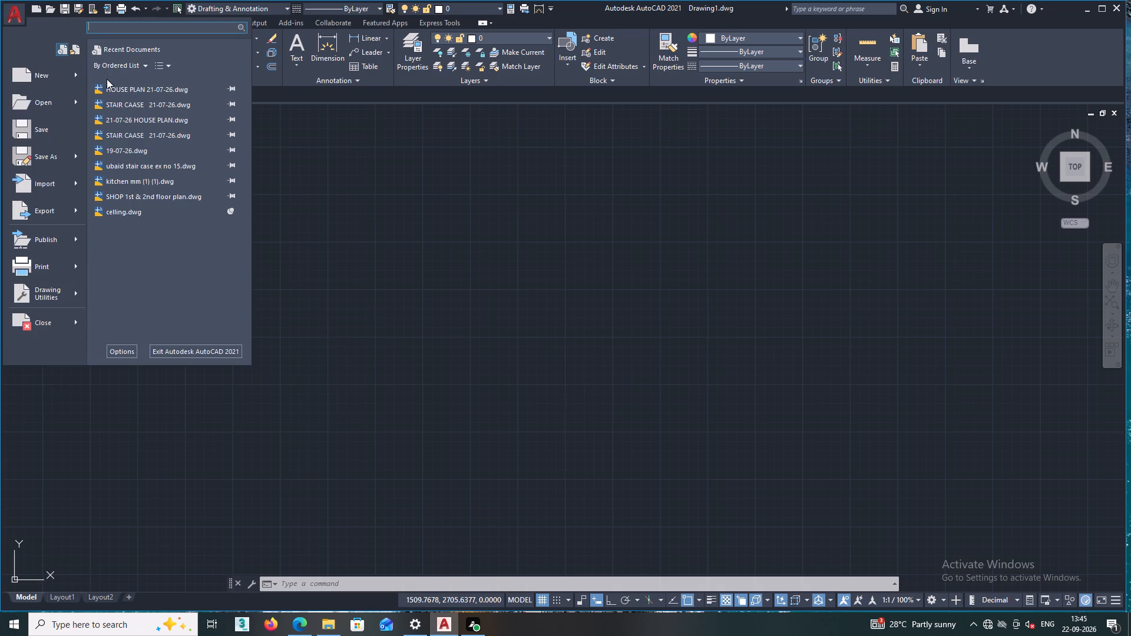
pyautogui.click(129, 87)
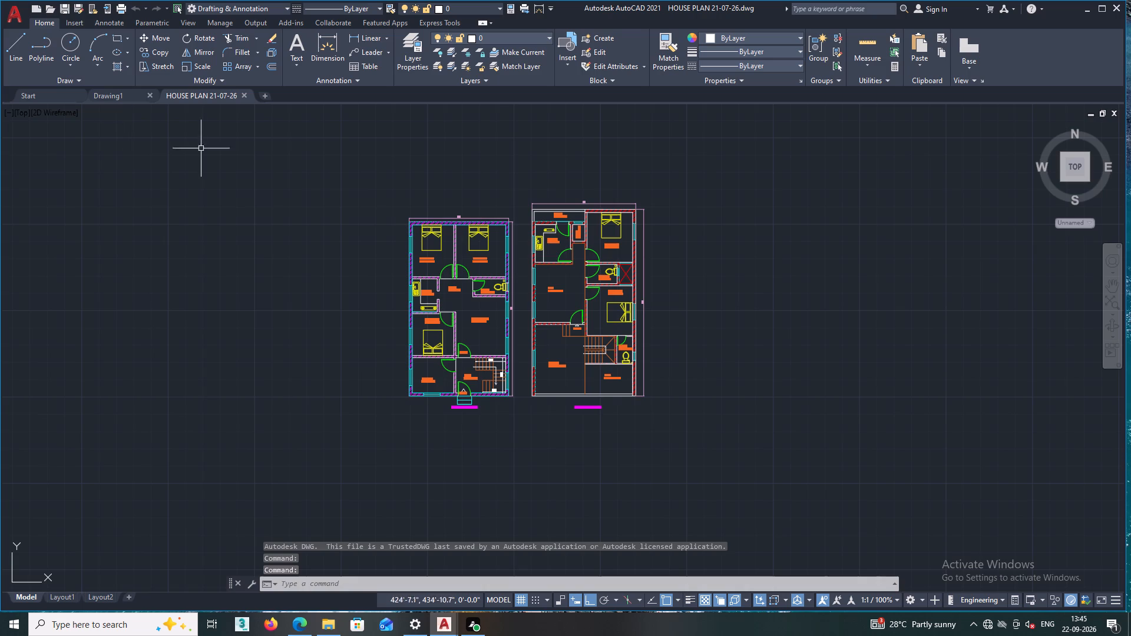
pyautogui.moveTo(573, 269); pyautogui.dragTo(500, 266, button='middle')
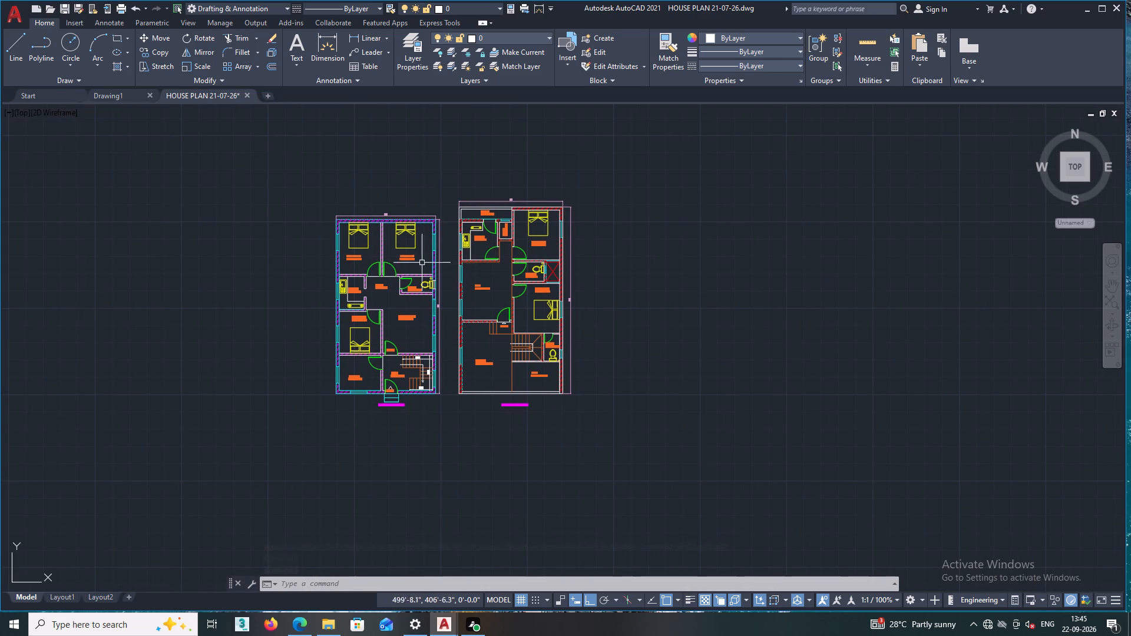
# Open the recent drawing kitchen mm (1) (1).dwg and look over its kitchen plans and elevations.
pyautogui.moveTo(404, 259); pyautogui.dragTo(422, 259, button='middle')
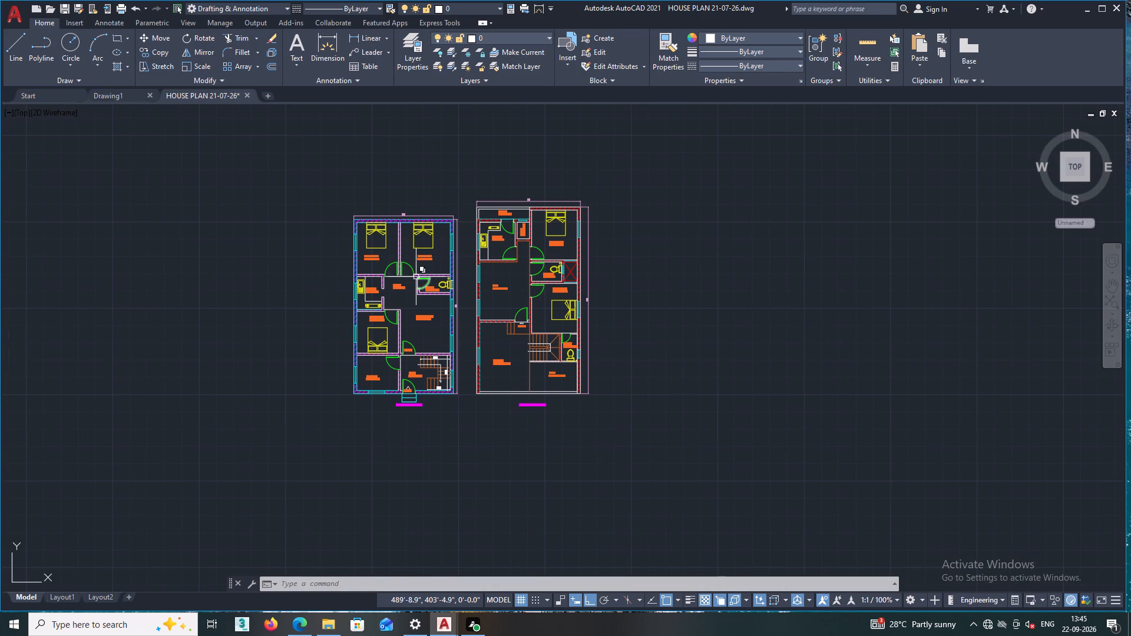
pyautogui.moveTo(416, 277); pyautogui.dragTo(406, 292, button='middle')
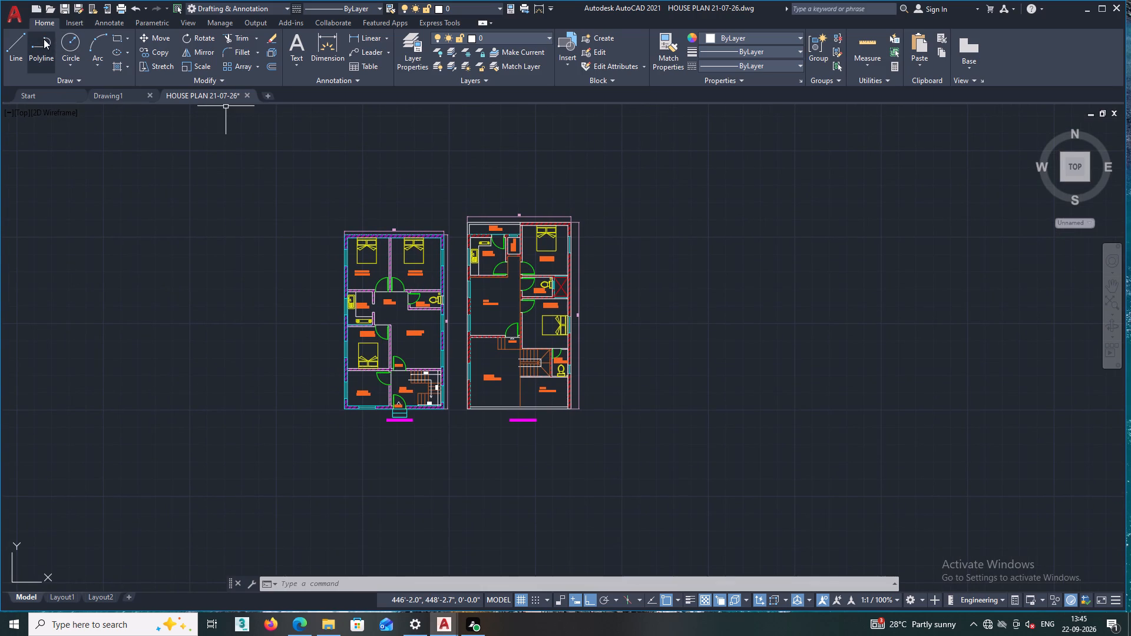
pyautogui.click(16, 22)
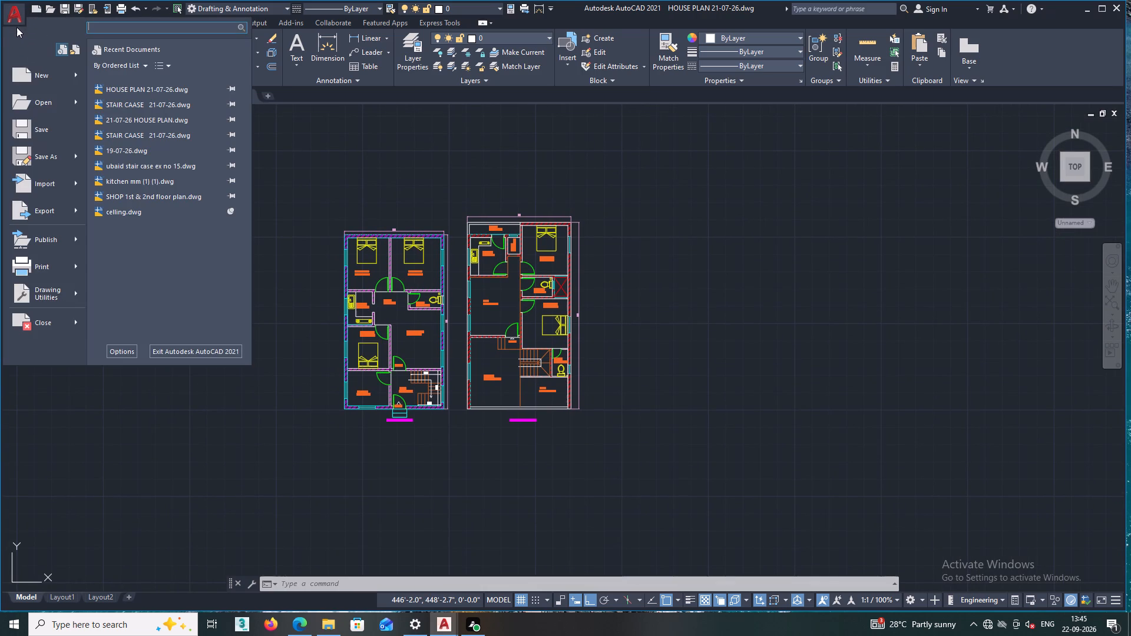
pyautogui.click(149, 175)
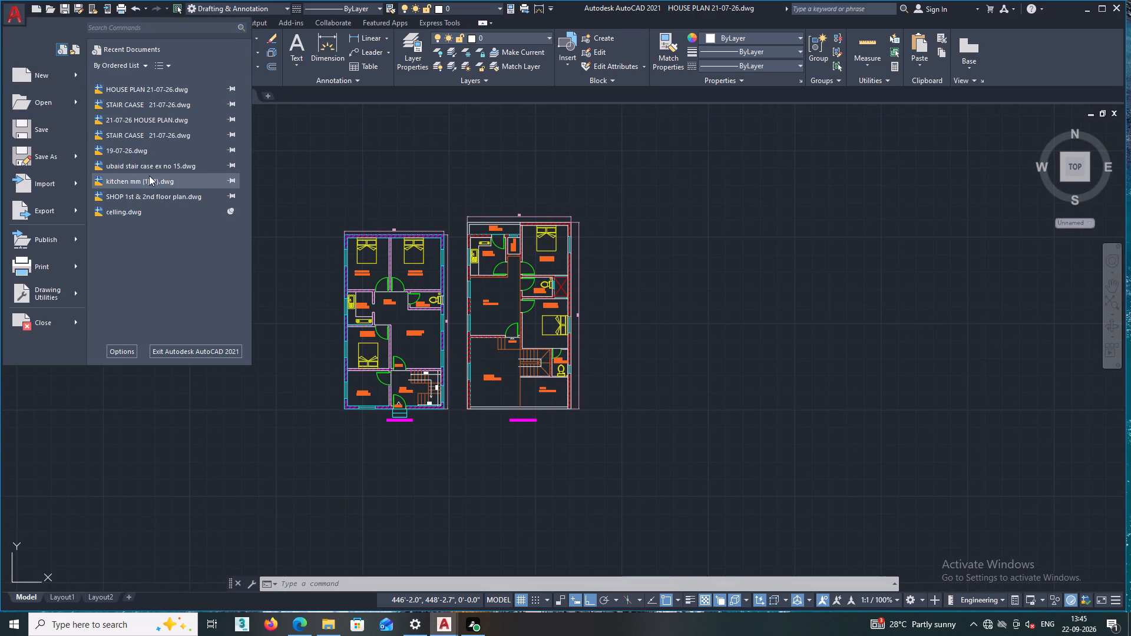
pyautogui.moveTo(282, 290); pyautogui.dragTo(450, 256, button='middle')
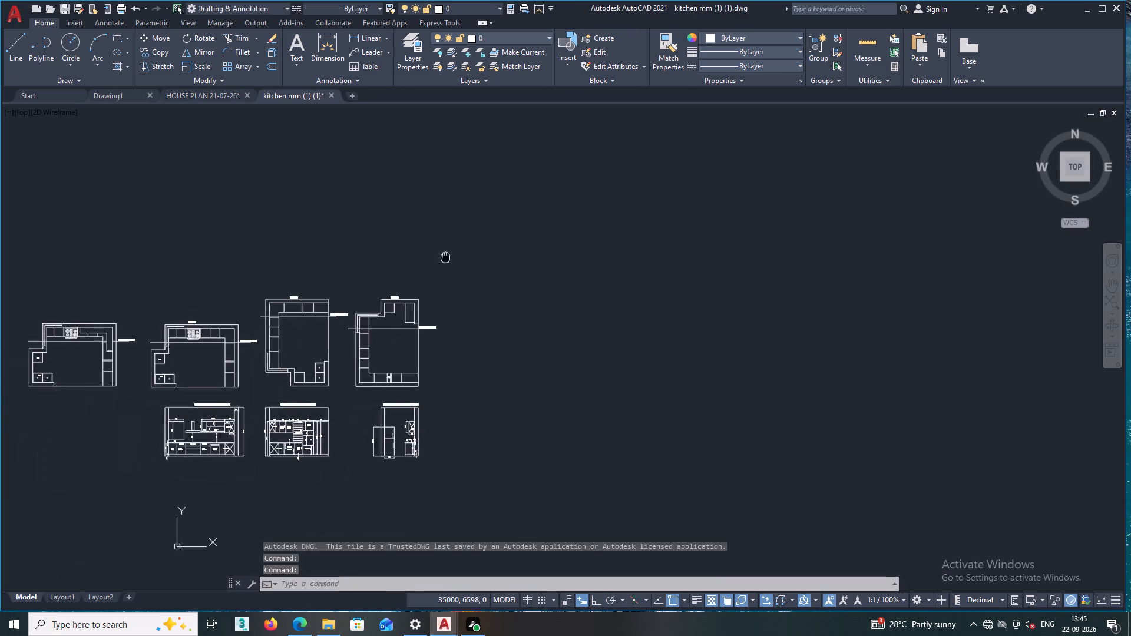
pyautogui.moveTo(450, 256); pyautogui.dragTo(544, 249, button='middle')
# Open the recent drawing SHOP 1st & 2nd floor plan.dwg and examine its floor layout.
pyautogui.click(17, 21)
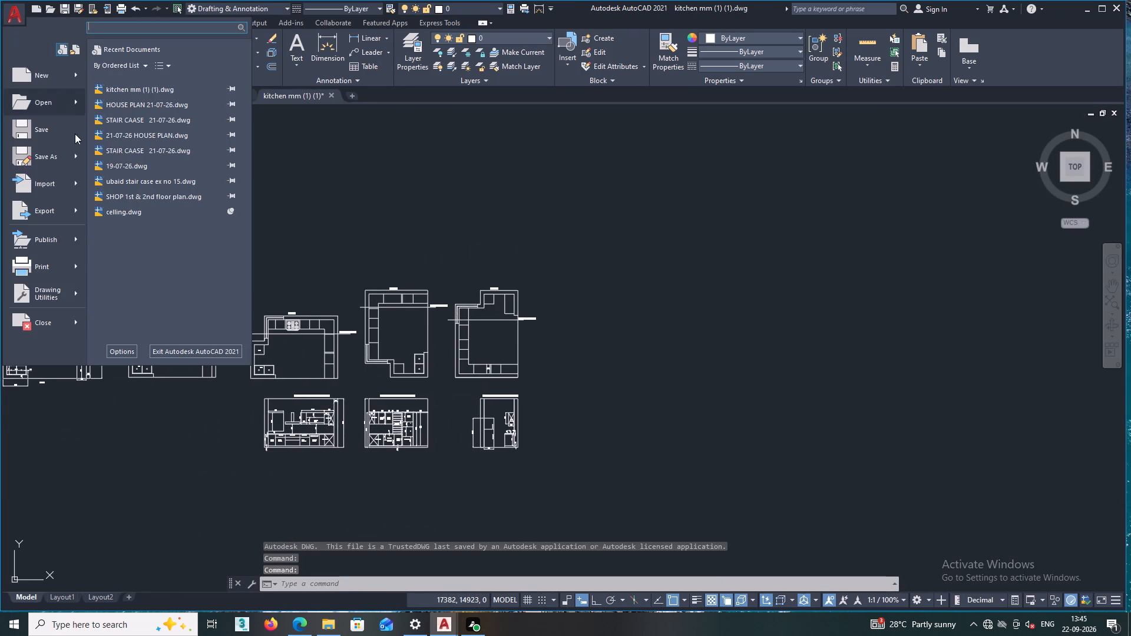
pyautogui.doubleClick(143, 198)
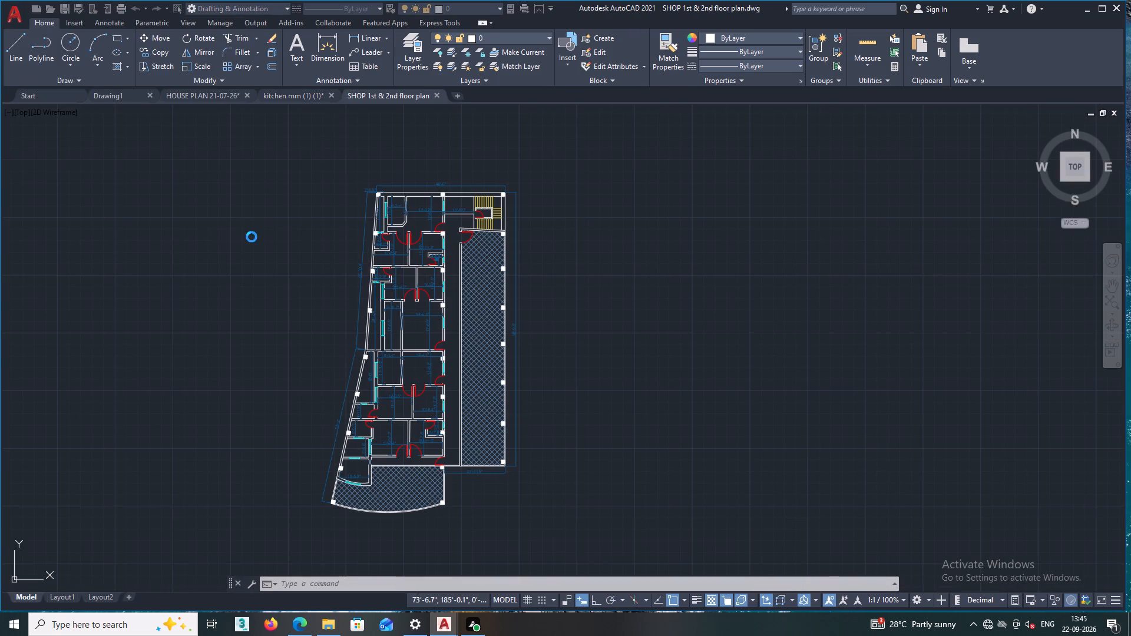
pyautogui.moveTo(309, 261); pyautogui.dragTo(319, 210, button='middle')
pyautogui.scroll(4, 394, 336)
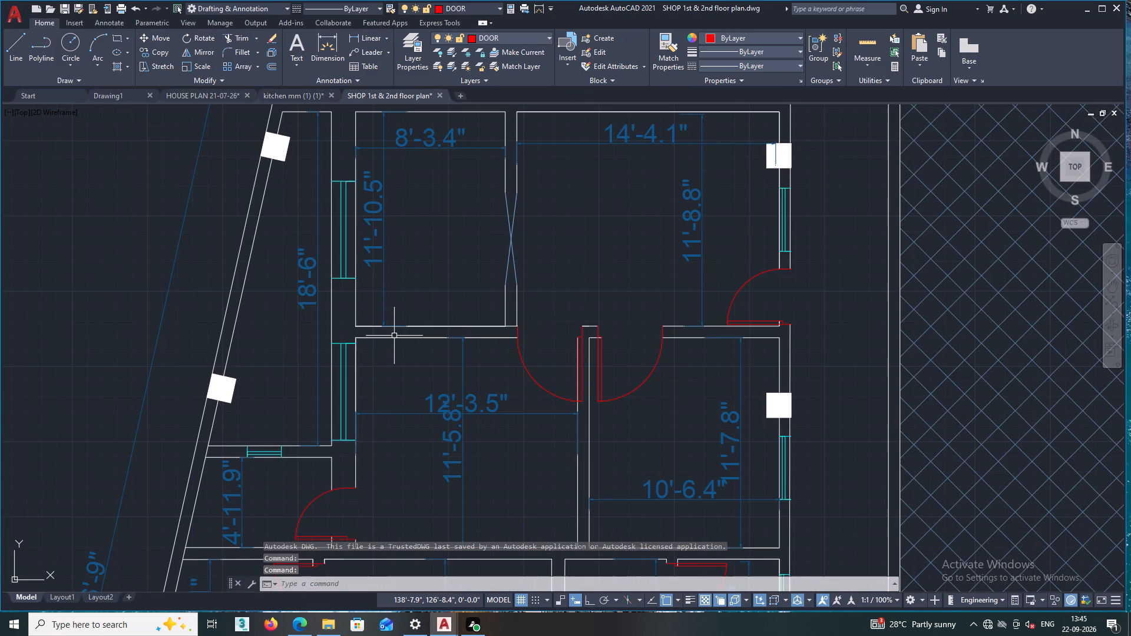
pyautogui.scroll(-2, 394, 336)
pyautogui.moveTo(394, 336); pyautogui.dragTo(391, 287, button='middle')
pyautogui.scroll(-1, 391, 287)
pyautogui.moveTo(387, 305); pyautogui.dragTo(383, 237, button='middle')
pyautogui.moveTo(388, 310); pyautogui.dragTo(385, 379, button='middle')
pyautogui.click(25, 20)
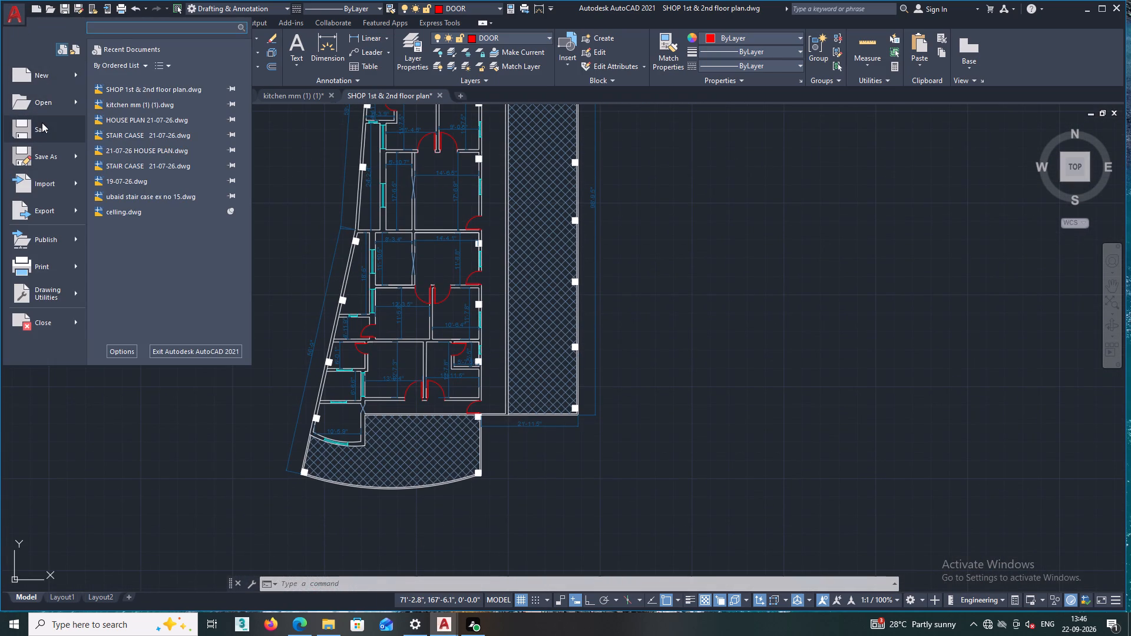
pyautogui.click(144, 92)
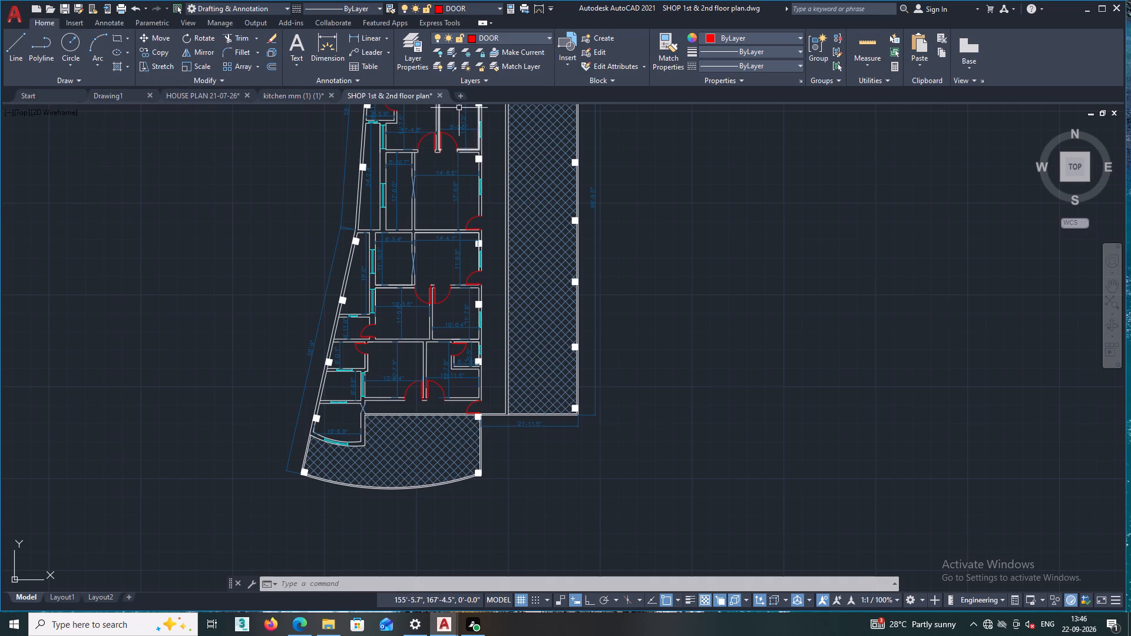
# Close the shop floor plan, kitchen and HOUSE PLAN 21-07-26 drawings without saving their changes.
pyautogui.click(439, 91)
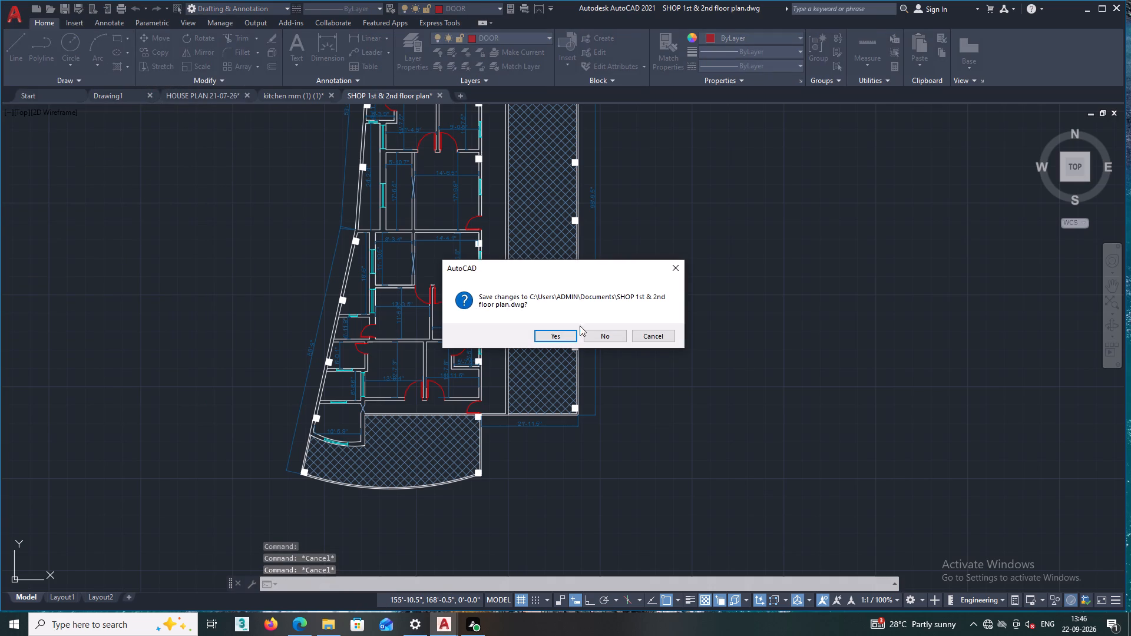
pyautogui.click(598, 337)
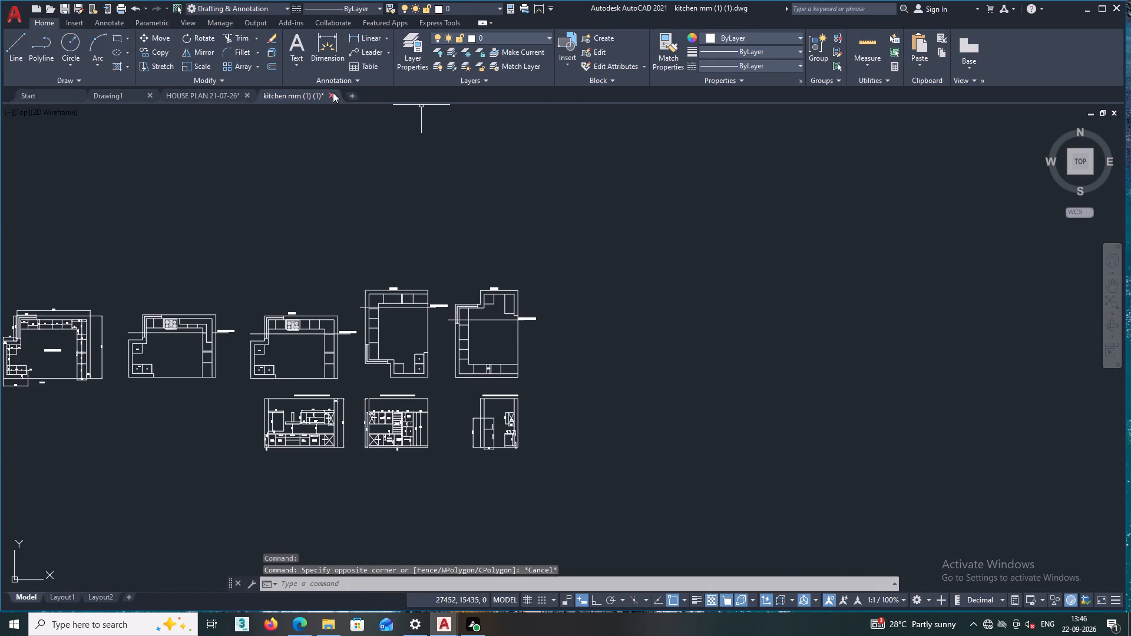
pyautogui.click(333, 92)
pyautogui.click(600, 333)
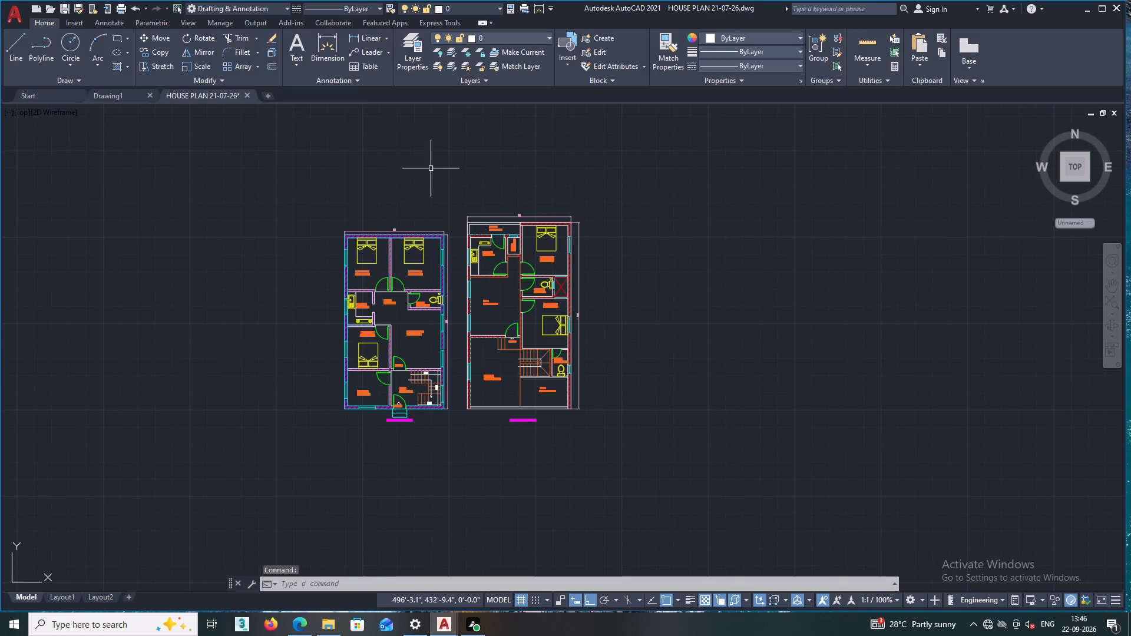
pyautogui.click(249, 95)
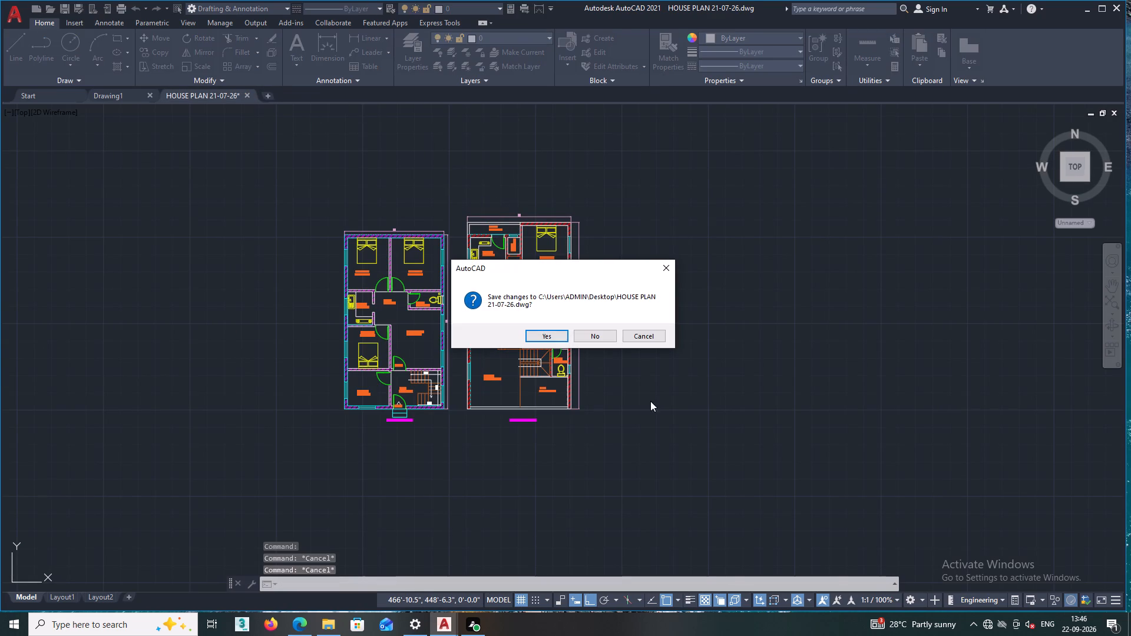
pyautogui.click(593, 332)
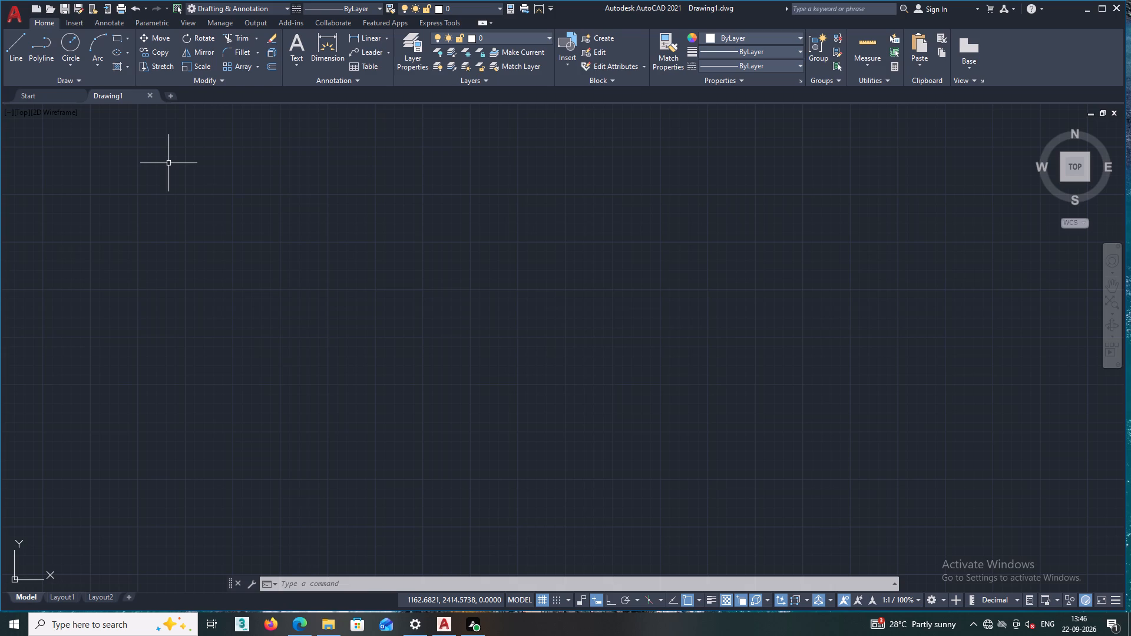
# Set Drawing1's length units to Engineering with 0'-0.0" precision, keeping the insertion units as millimeters.
pyautogui.scroll(-4, 149, 153)
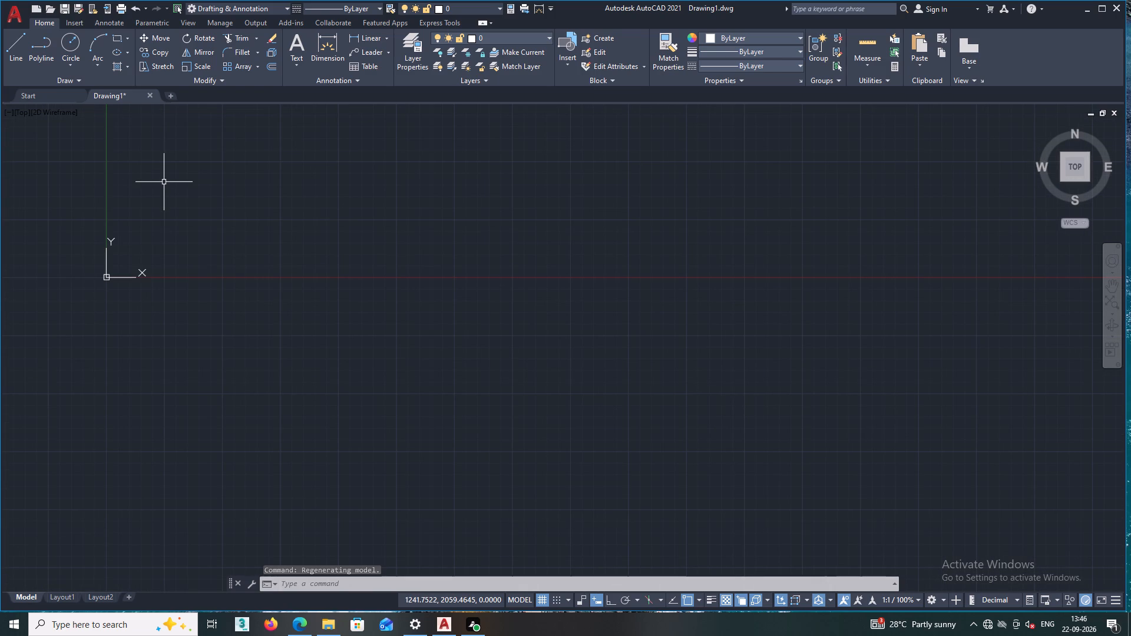
pyautogui.write('UNITS')
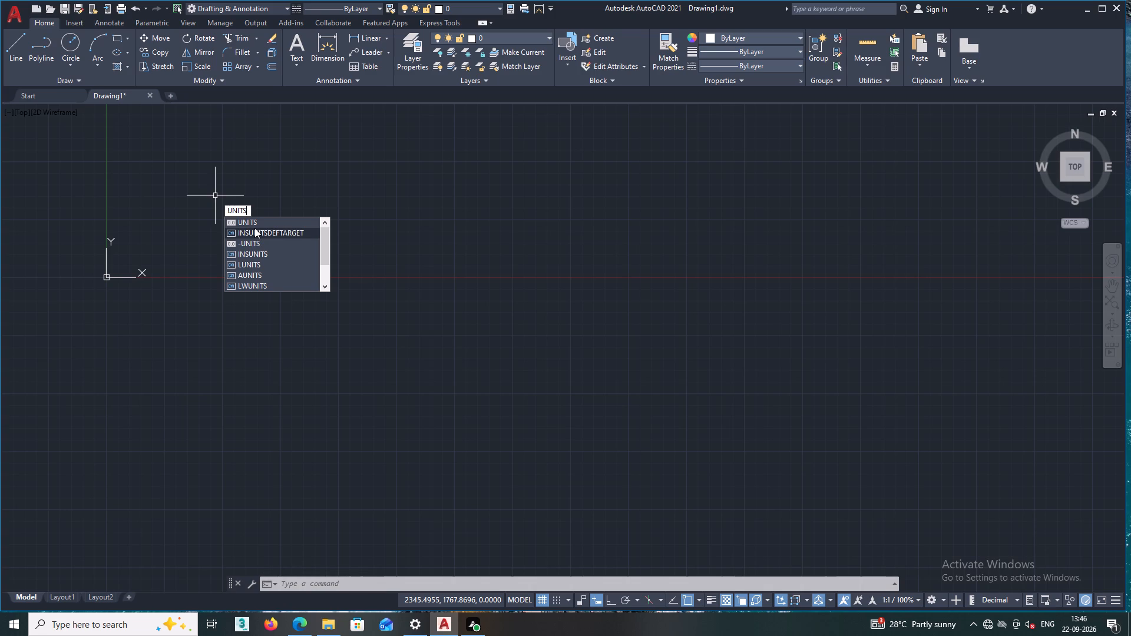
pyautogui.doubleClick(270, 226)
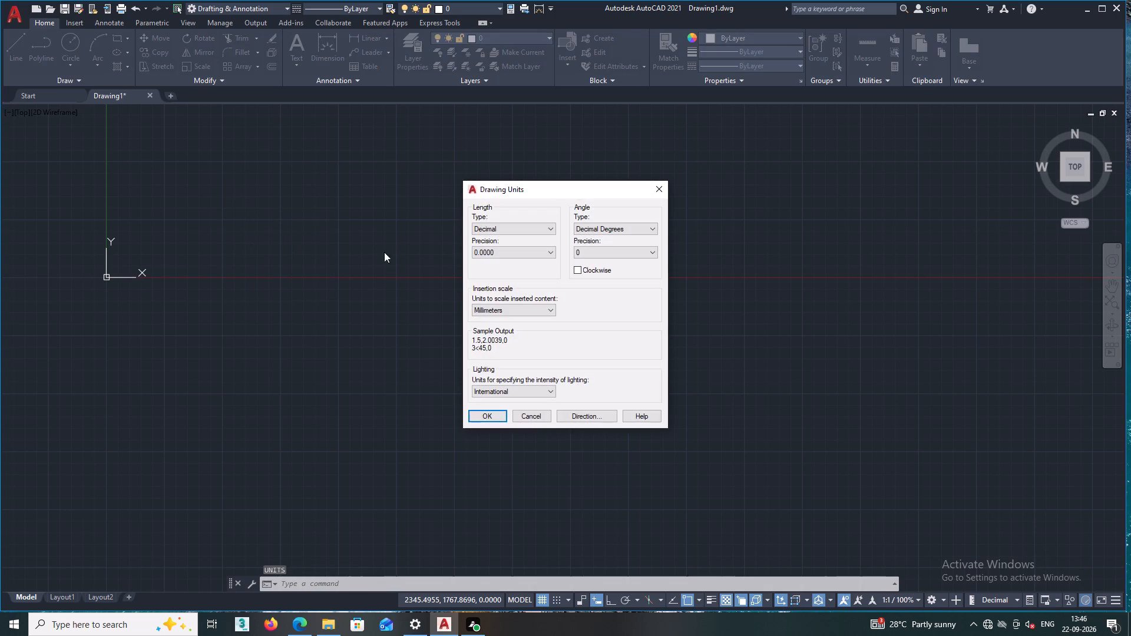
pyautogui.doubleClick(495, 228)
pyautogui.doubleClick(496, 226)
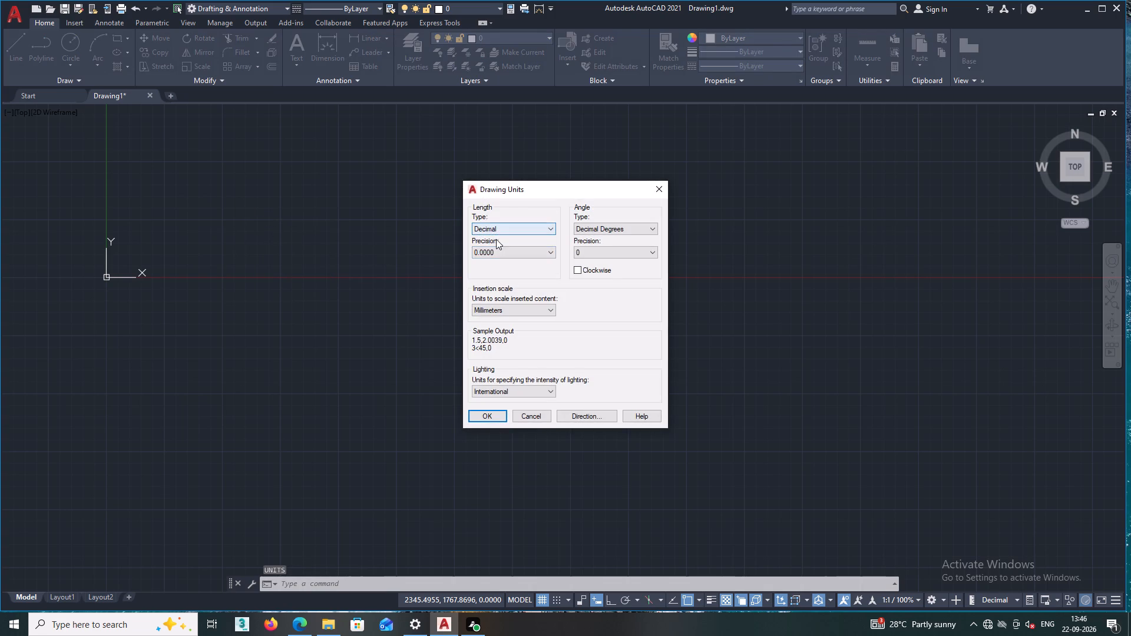
pyautogui.doubleClick(497, 230)
pyautogui.click(498, 226)
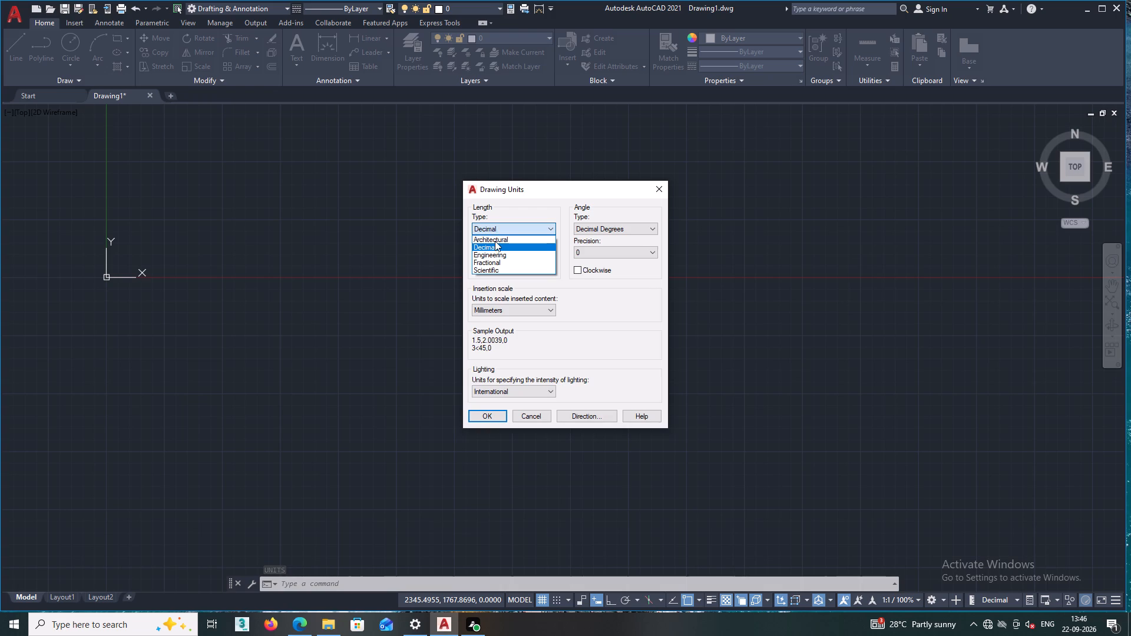
pyautogui.doubleClick(493, 254)
pyautogui.click(493, 250)
pyautogui.click(492, 257)
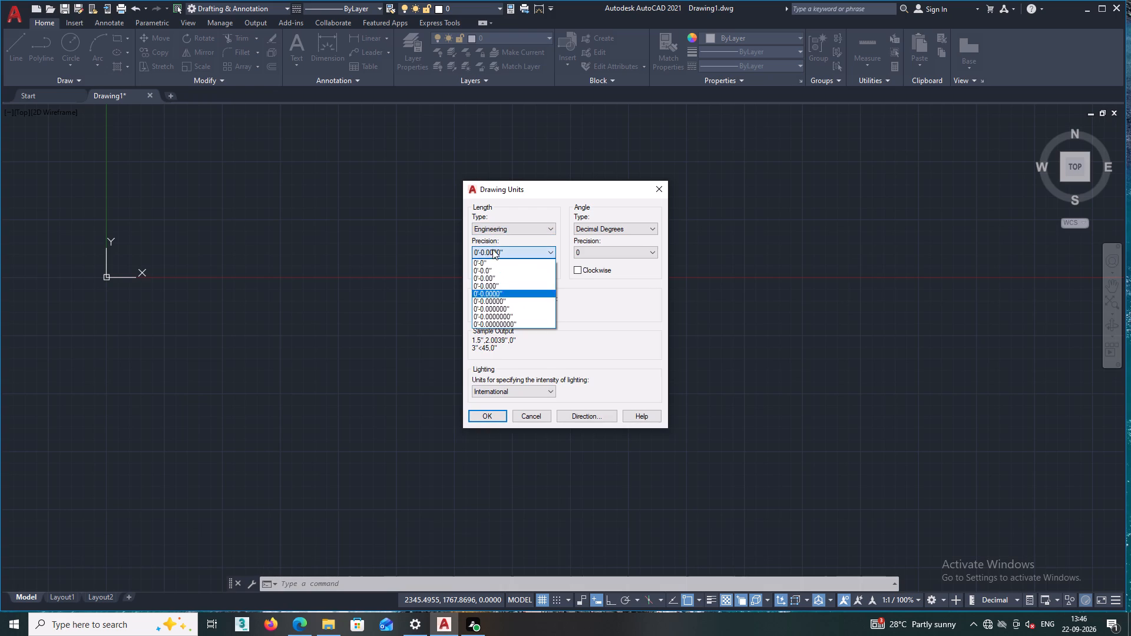
pyautogui.doubleClick(488, 270)
pyautogui.doubleClick(490, 412)
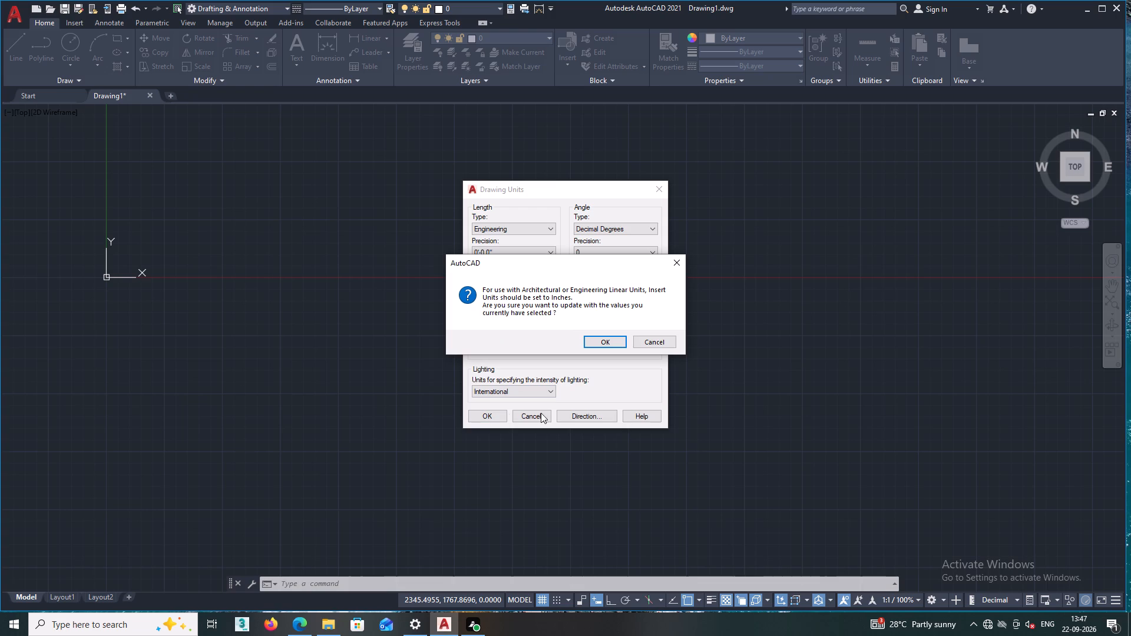
pyautogui.click(612, 342)
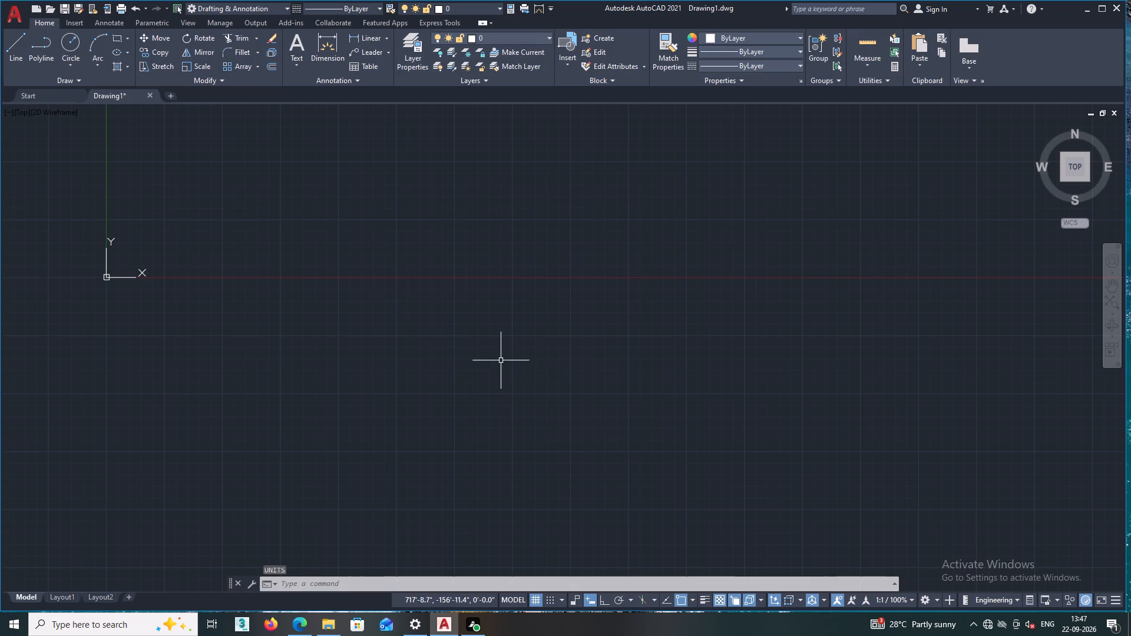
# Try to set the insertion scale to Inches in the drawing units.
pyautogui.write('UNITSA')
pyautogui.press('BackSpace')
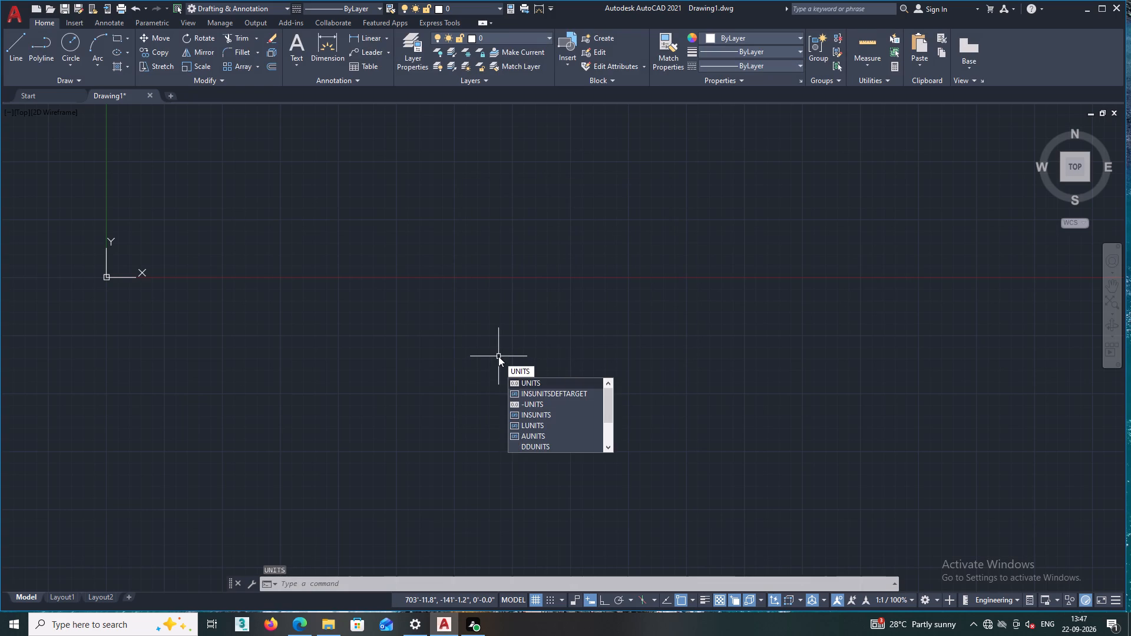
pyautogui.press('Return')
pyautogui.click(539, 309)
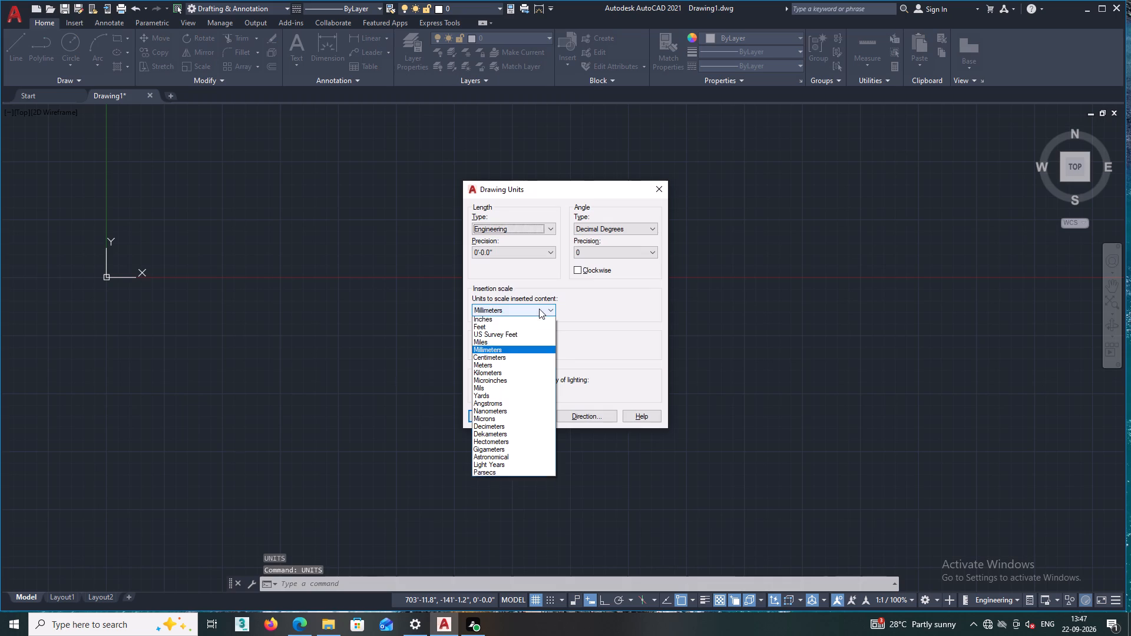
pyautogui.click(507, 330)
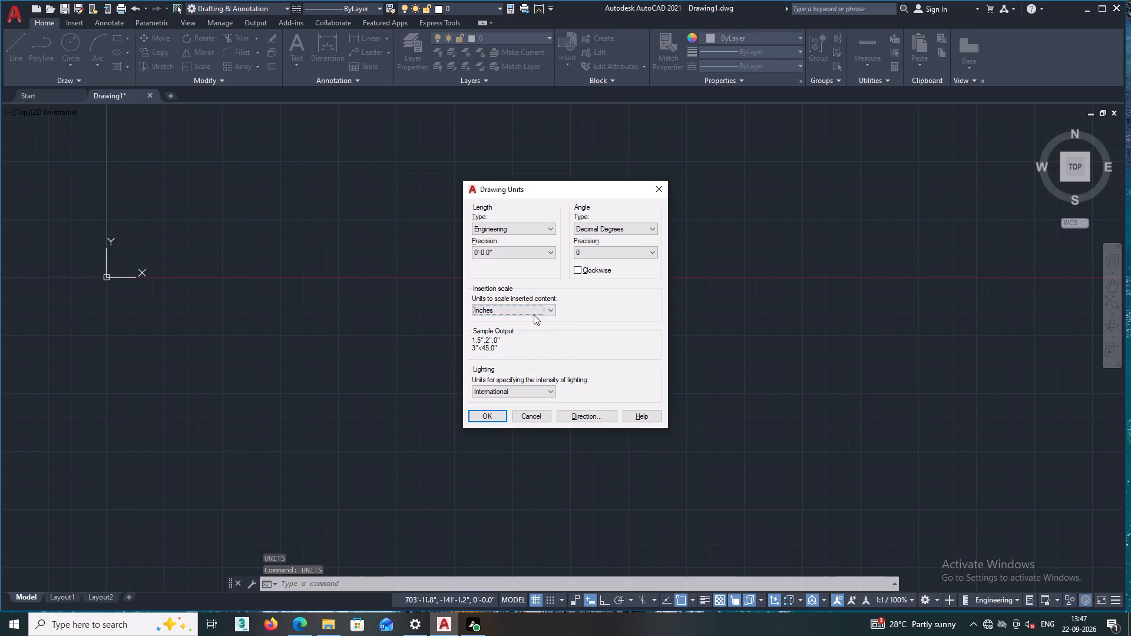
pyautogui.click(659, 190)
# Modify the ISO-25 dimension style's primary units to Engineering format with 0'-0" precision.
pyautogui.scroll(-3, 409, 250)
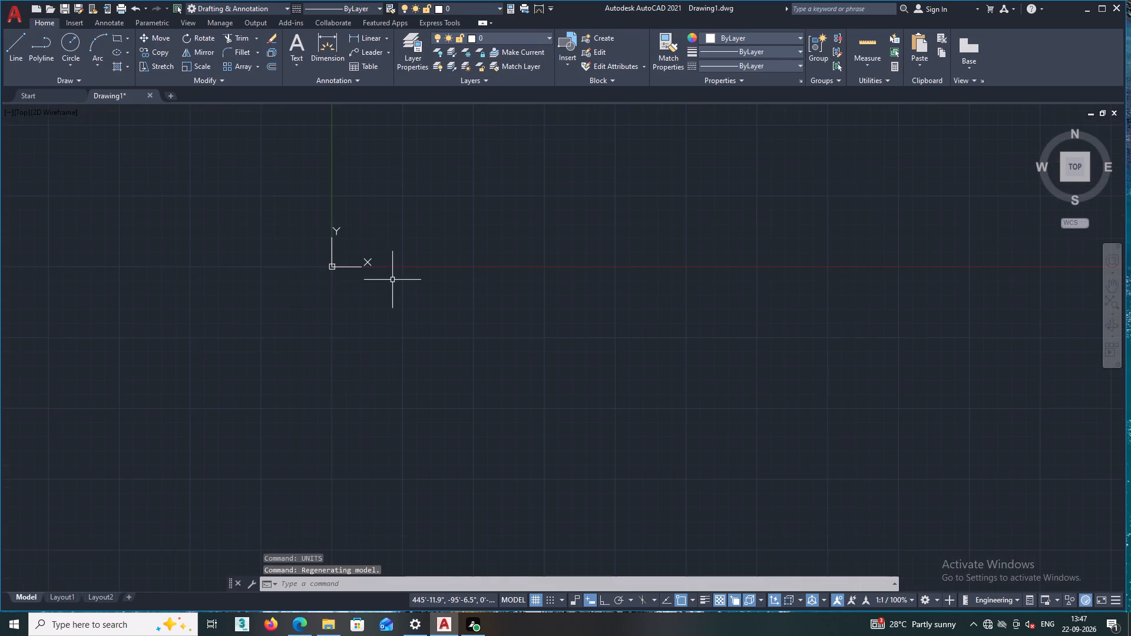
pyautogui.moveTo(392, 279); pyautogui.dragTo(295, 526, button='middle')
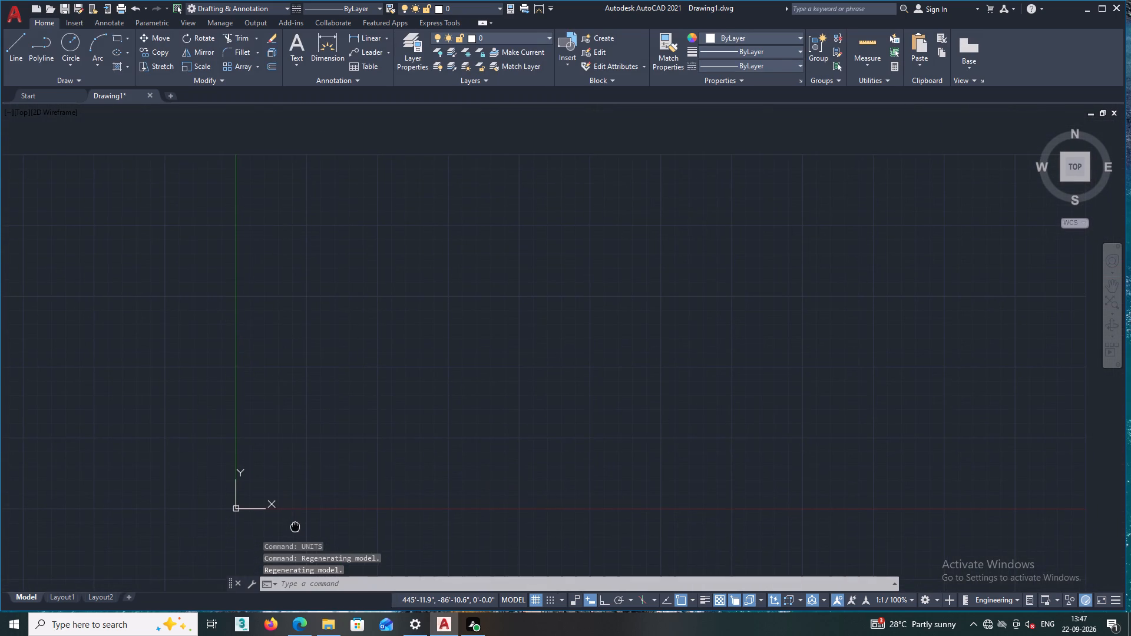
pyautogui.moveTo(295, 526); pyautogui.dragTo(297, 526, button='middle')
pyautogui.moveTo(309, 445); pyautogui.dragTo(281, 453, button='middle')
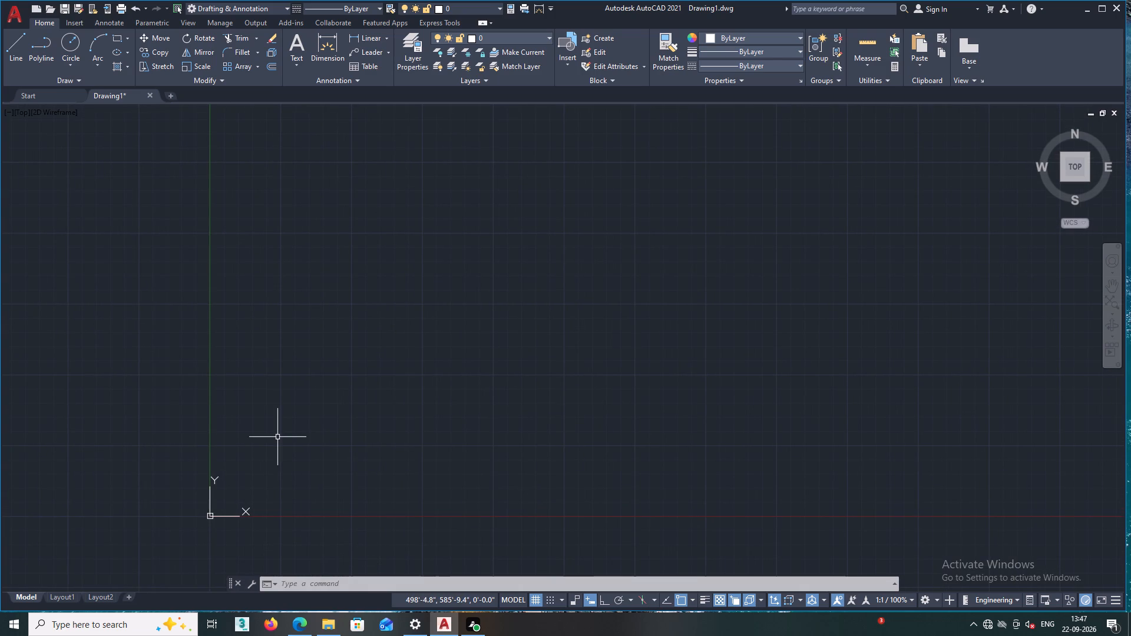
pyautogui.press('d')
pyautogui.press('Return')
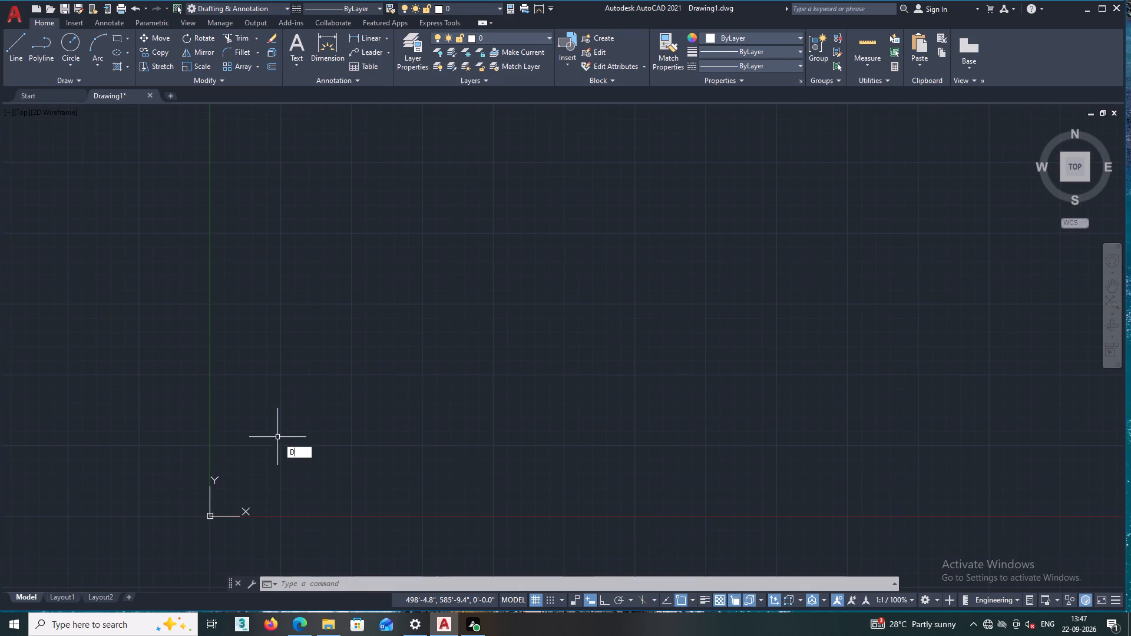
pyautogui.click(667, 282)
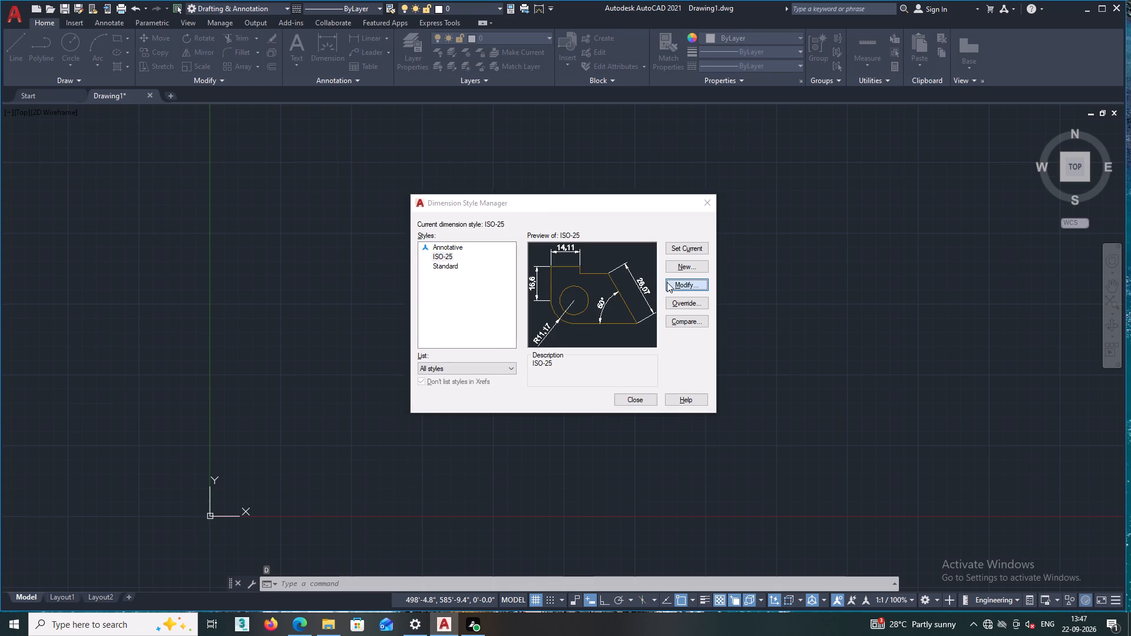
pyautogui.click(580, 179)
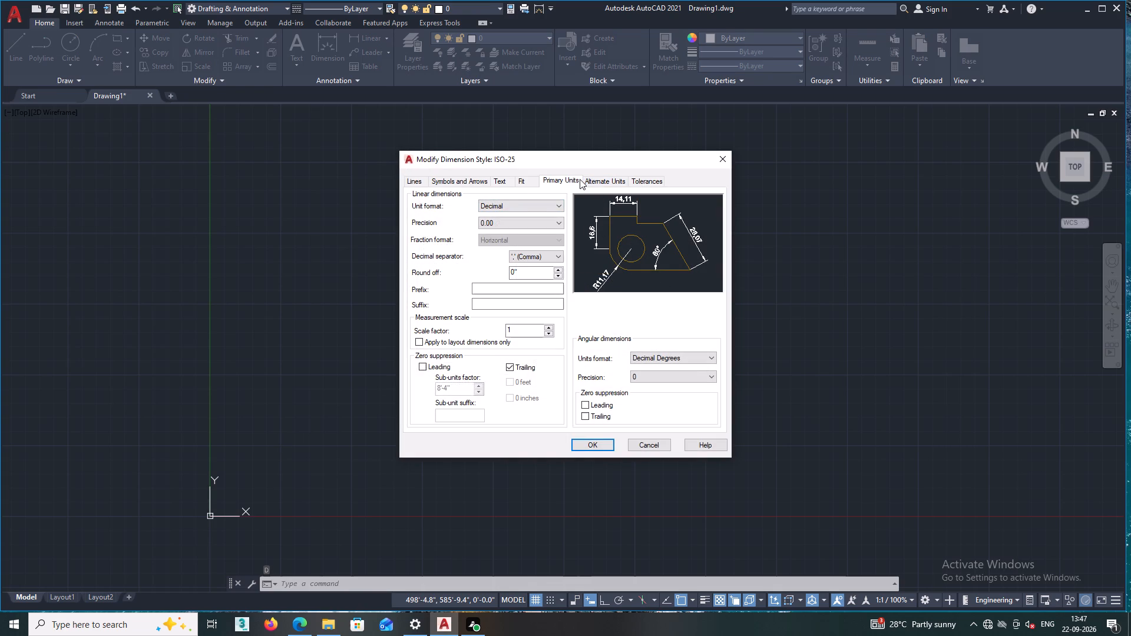
pyautogui.click(520, 200)
pyautogui.click(513, 233)
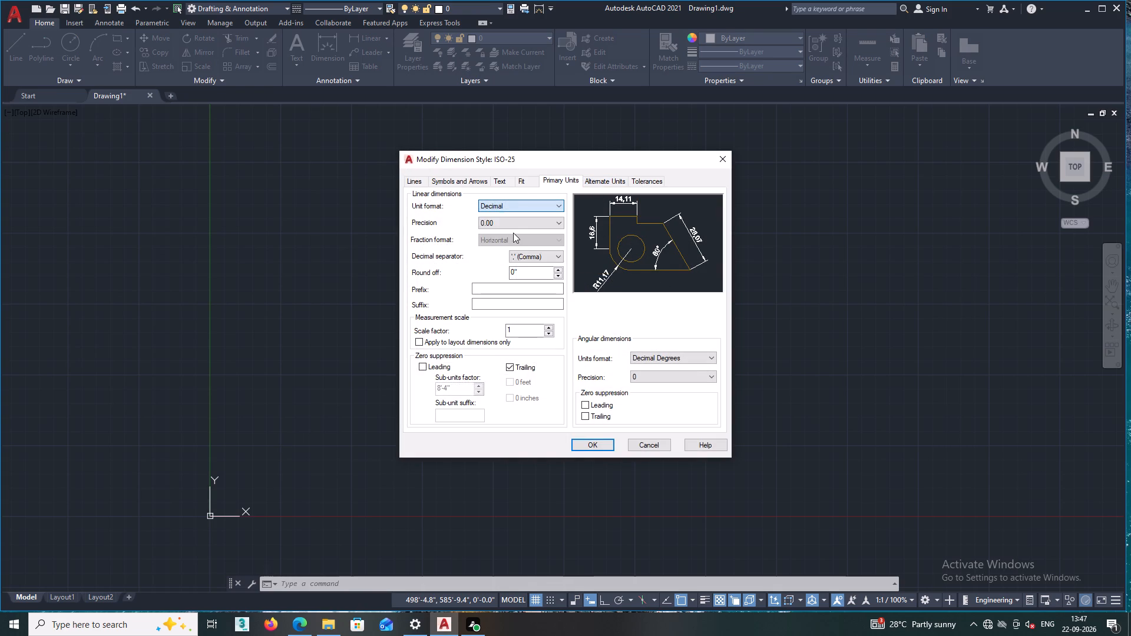
pyautogui.click(512, 224)
pyautogui.click(502, 237)
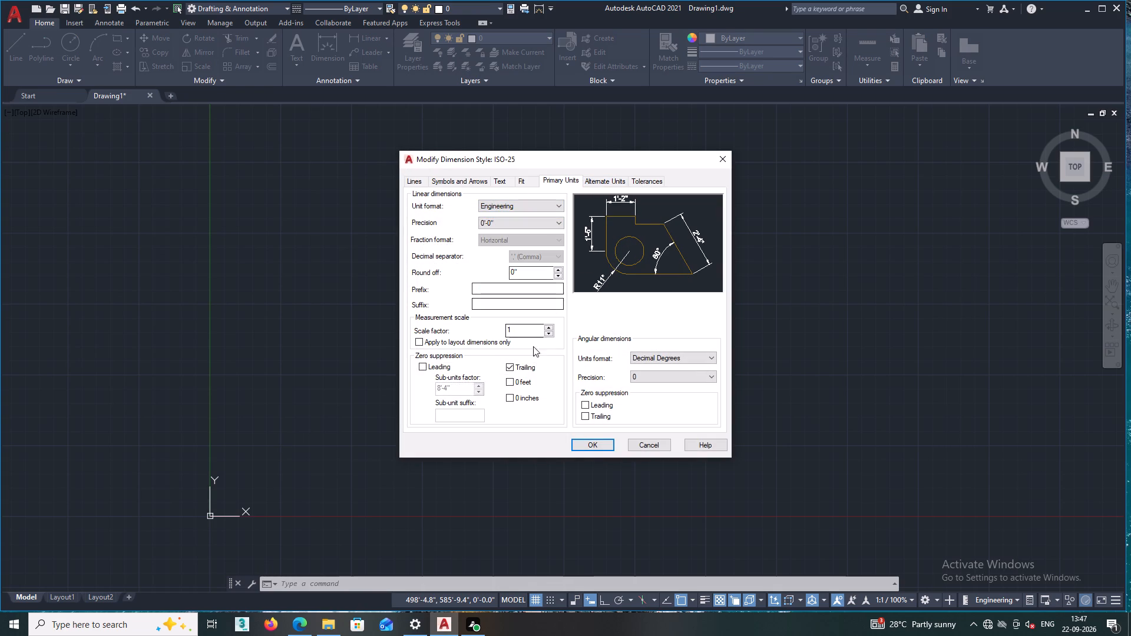
pyautogui.click(587, 445)
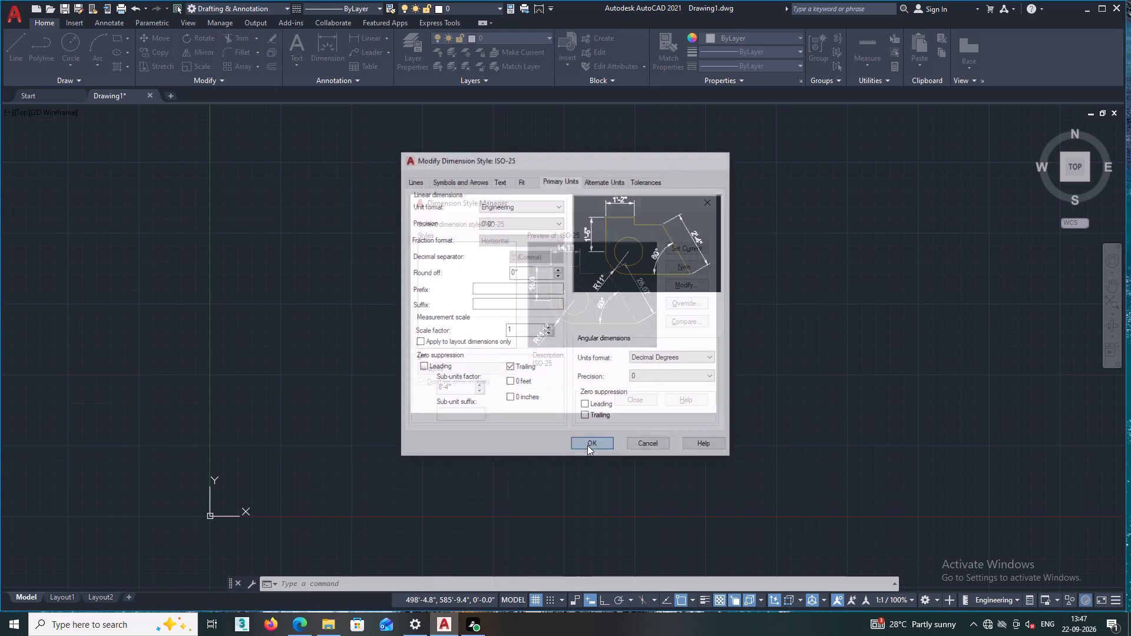
# Make the ISO-25 dimension style current and finish managing dimension styles.
pyautogui.click(690, 249)
pyautogui.click(642, 399)
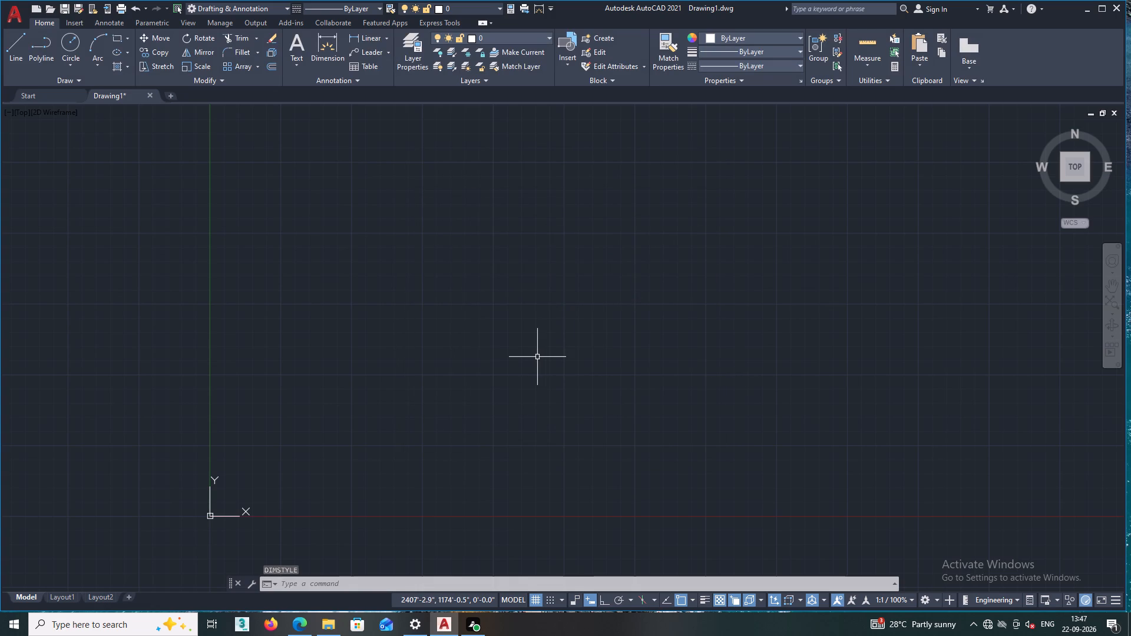
# Draw a horizontal construction line just below the origin, at Y about -17'.
pyautogui.write('XL')
pyautogui.press('Return')
pyautogui.press('h')
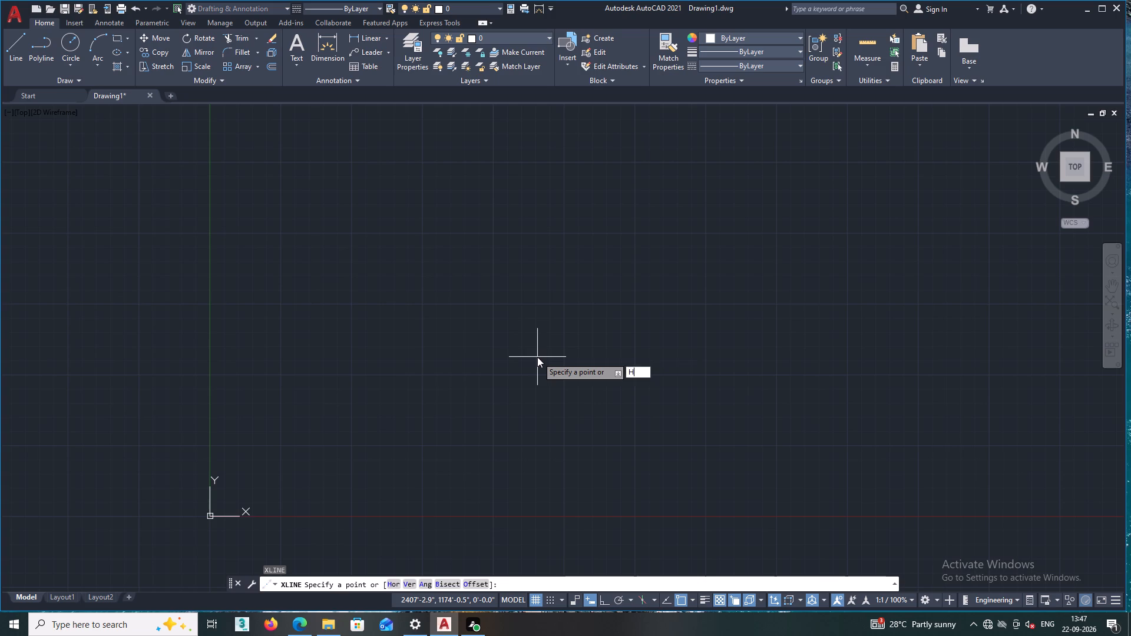
pyautogui.press('Return')
pyautogui.scroll(-1, 583, 464)
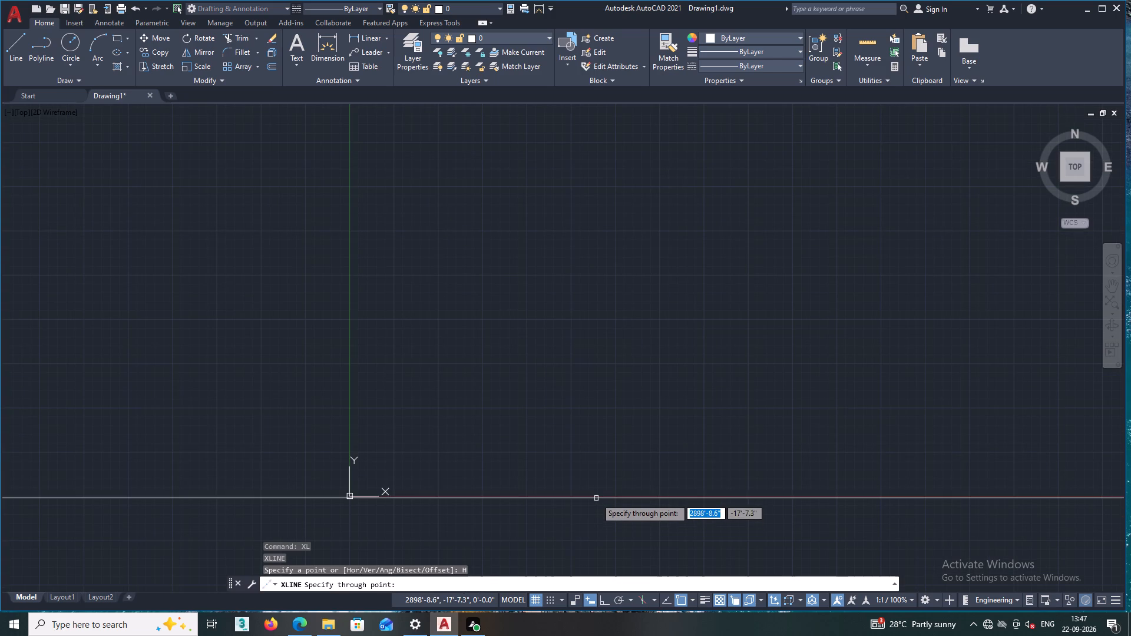
pyautogui.click(596, 498)
pyautogui.press('Escape')
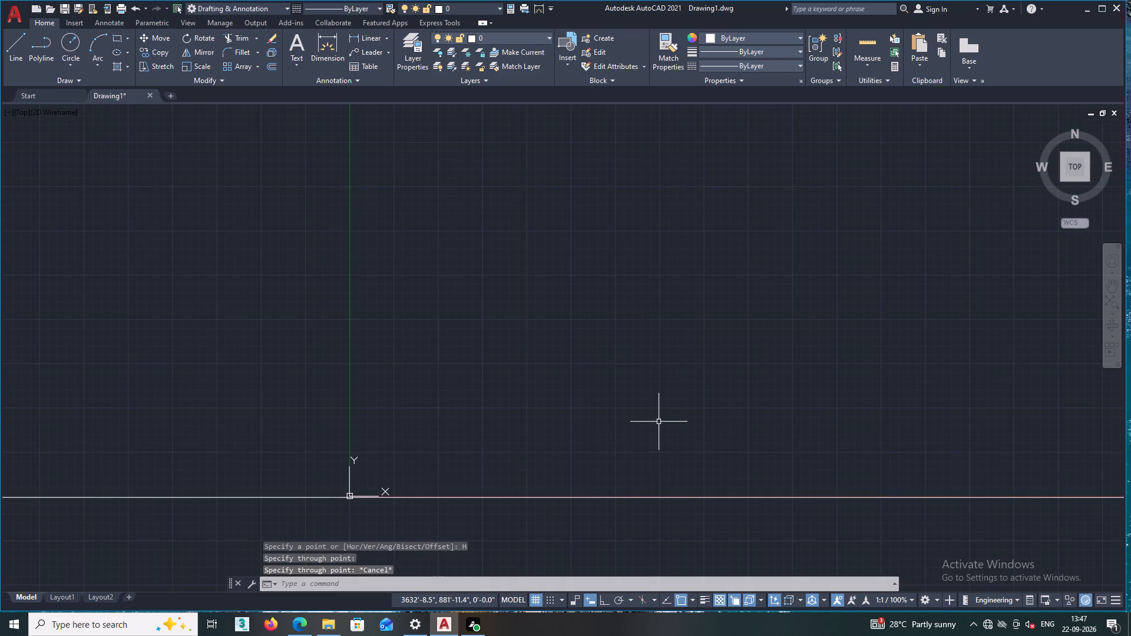
# Draw a vertical construction line crossing the horizontal one at X about 2428'.
pyautogui.press('space')
pyautogui.write('V')
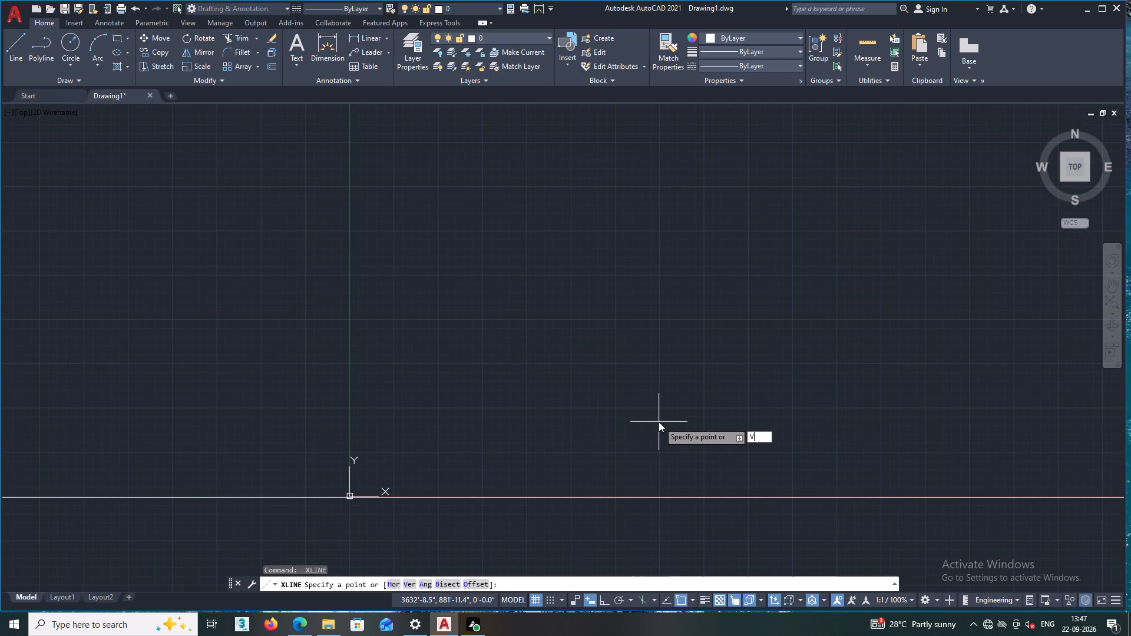
pyautogui.press('Return')
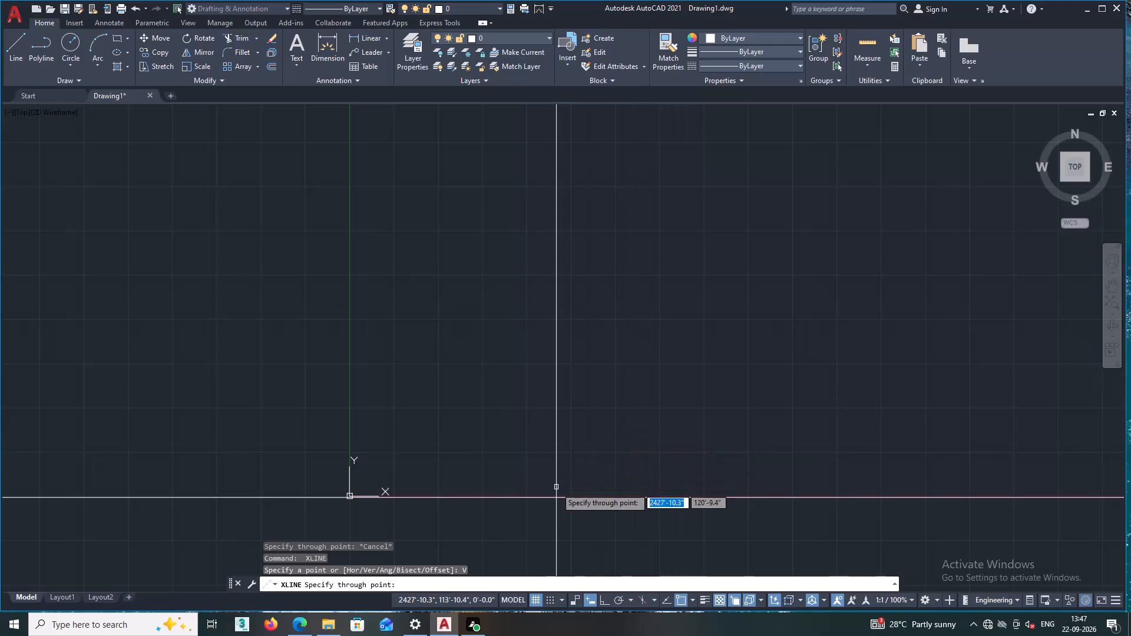
pyautogui.doubleClick(555, 497)
pyautogui.press('Escape')
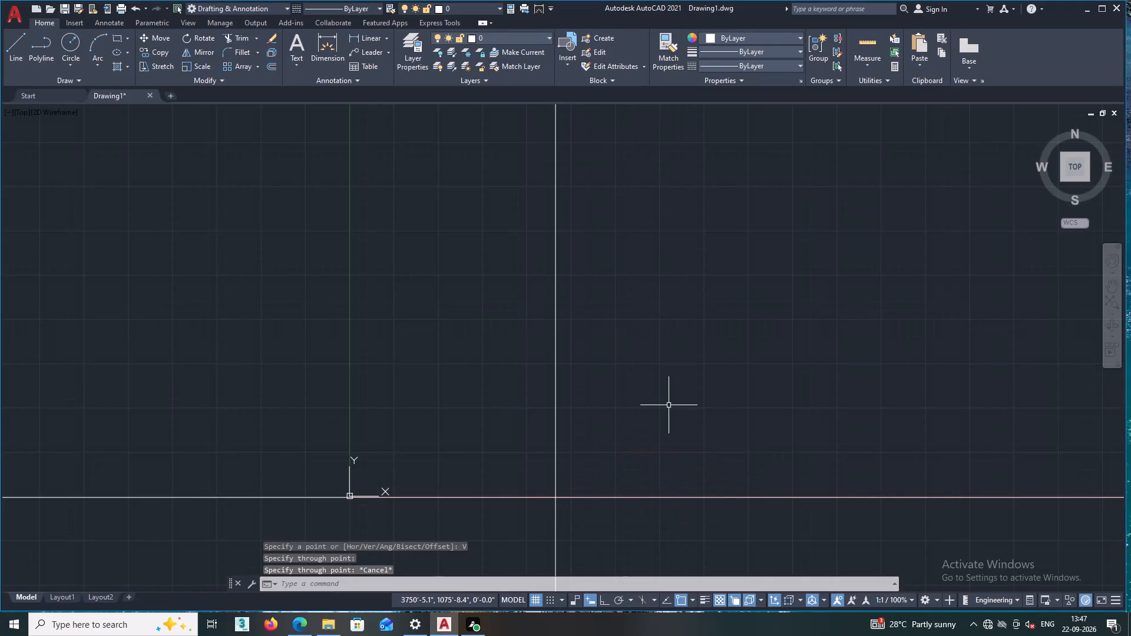
# Trim the horizontal construction line left of the crossing and the vertical one below it, leaving an L-shaped corner.
pyautogui.write('TR')
pyautogui.press('Return')
pyautogui.scroll(-1, 636, 438)
pyautogui.moveTo(635, 438); pyautogui.dragTo(587, 357, button='middle')
pyautogui.doubleClick(465, 337)
pyautogui.click(557, 471)
pyautogui.moveTo(557, 468); pyautogui.dragTo(409, 501, button='middle')
pyautogui.moveTo(490, 336); pyautogui.dragTo(344, 485, button='middle')
pyautogui.scroll(-5, 416, 395)
pyautogui.scroll(-3, 515, 304)
pyautogui.moveTo(506, 306); pyautogui.dragTo(479, 337, button='middle')
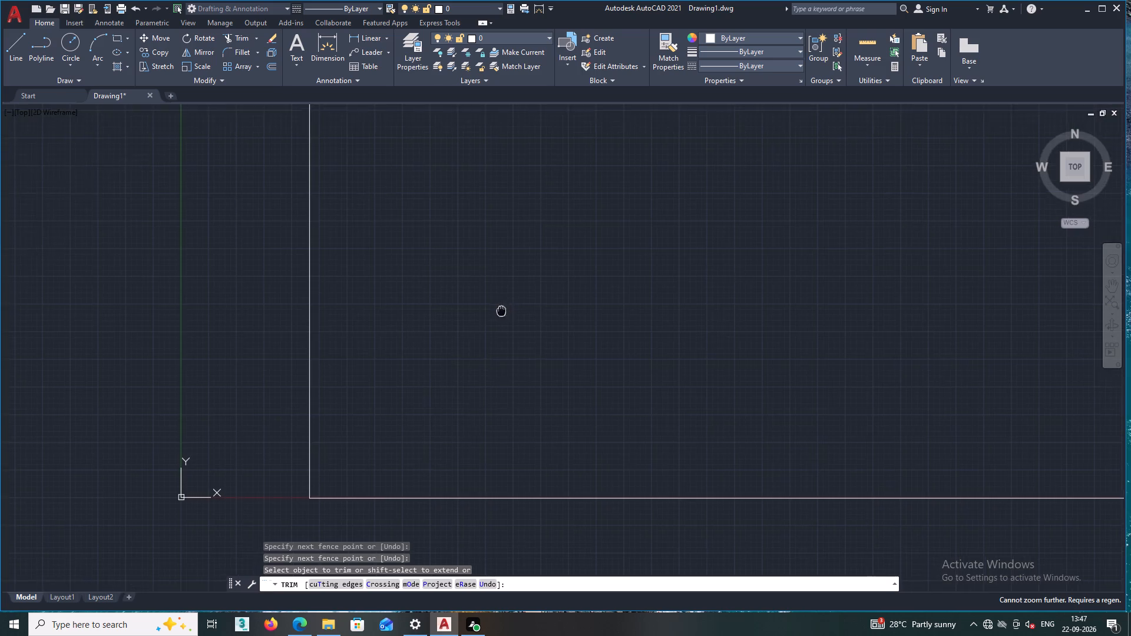
pyautogui.moveTo(479, 337); pyautogui.dragTo(497, 286, button='middle')
pyautogui.middleClick(497, 286)
pyautogui.scroll(-6, 497, 286)
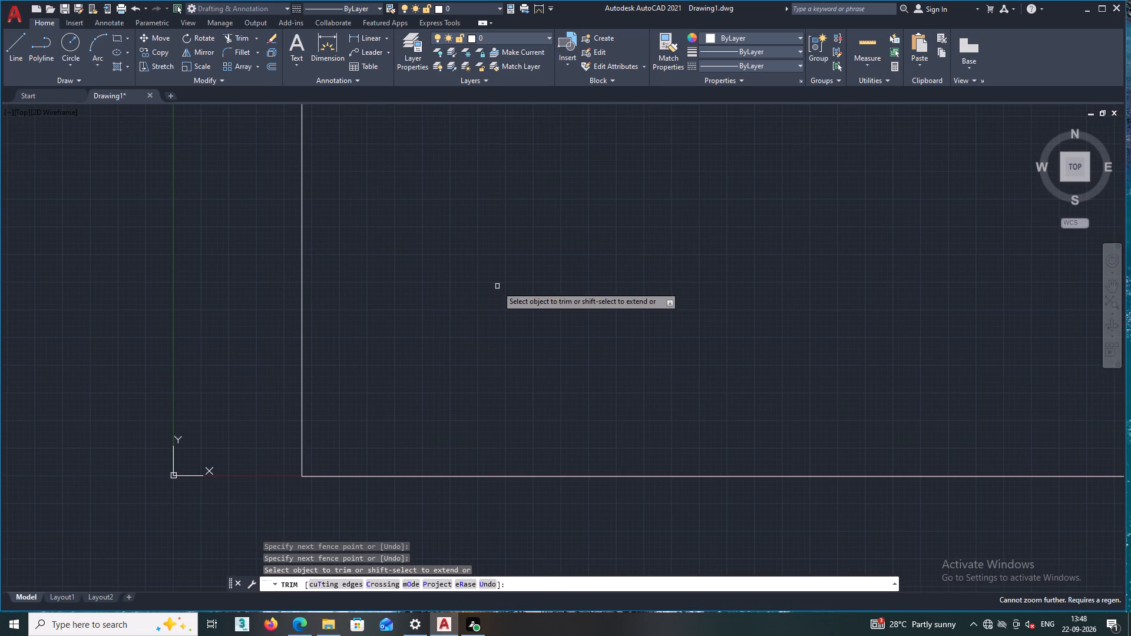
pyautogui.moveTo(497, 286); pyautogui.dragTo(457, 318, button='middle')
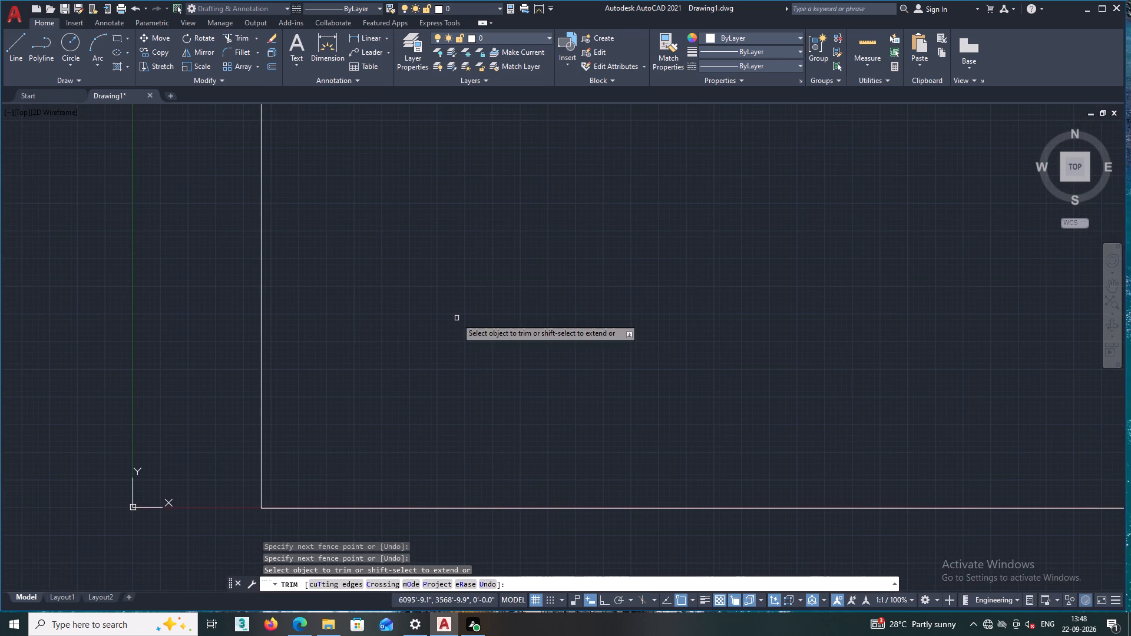
pyautogui.press('Escape')
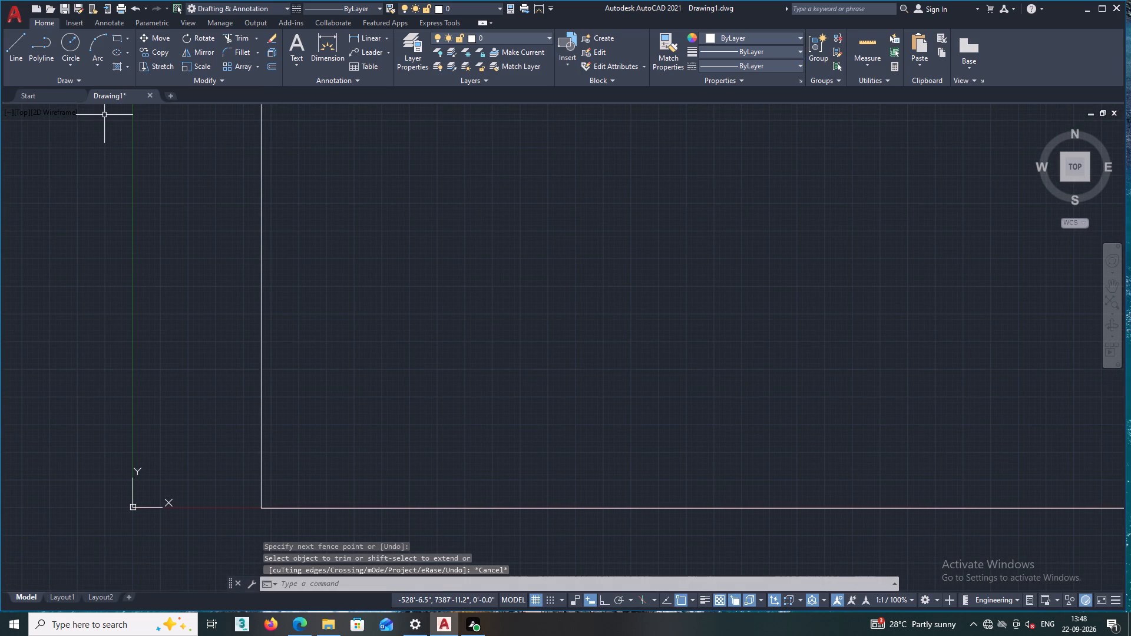
# Open the recent drawing ubaid stair case ex no 15 and look over its staircase section and plans.
pyautogui.click(20, 18)
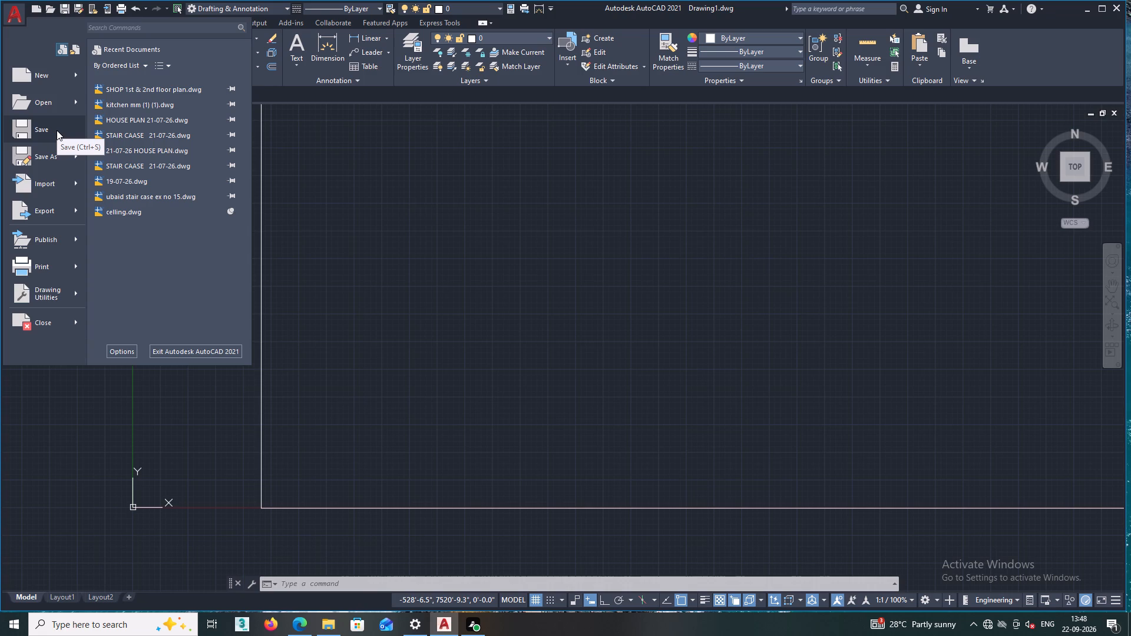
pyautogui.doubleClick(159, 196)
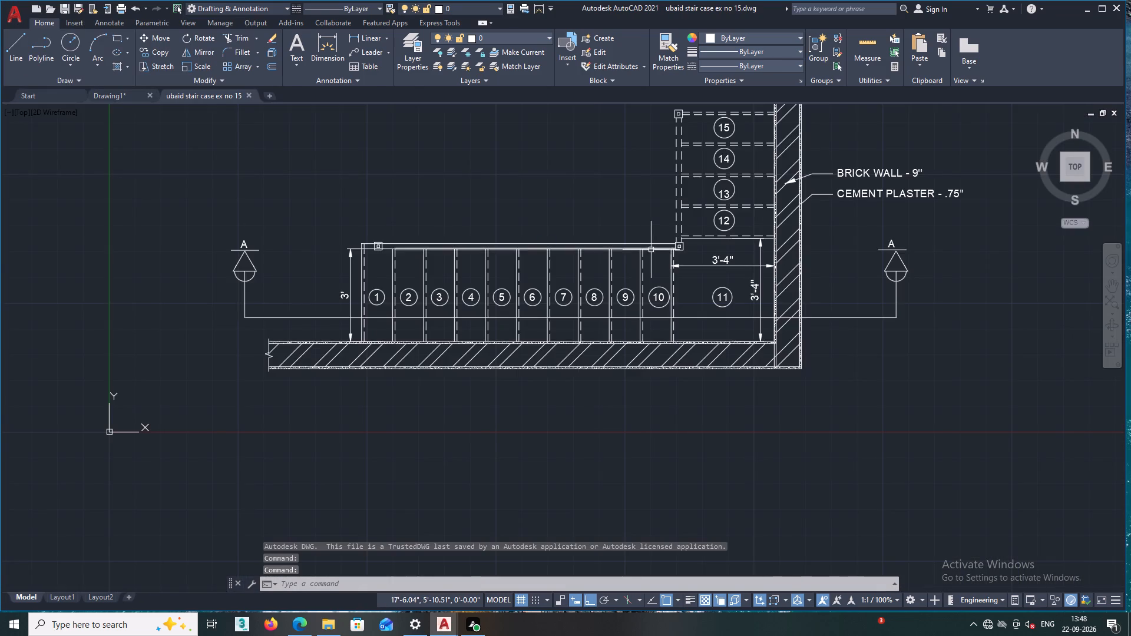
pyautogui.scroll(-2, 650, 252)
pyautogui.moveTo(626, 225); pyautogui.dragTo(598, 387, button='middle')
pyautogui.scroll(-2, 595, 376)
pyautogui.middleClick(595, 376)
pyautogui.moveTo(591, 369); pyautogui.dragTo(494, 344, button='middle')
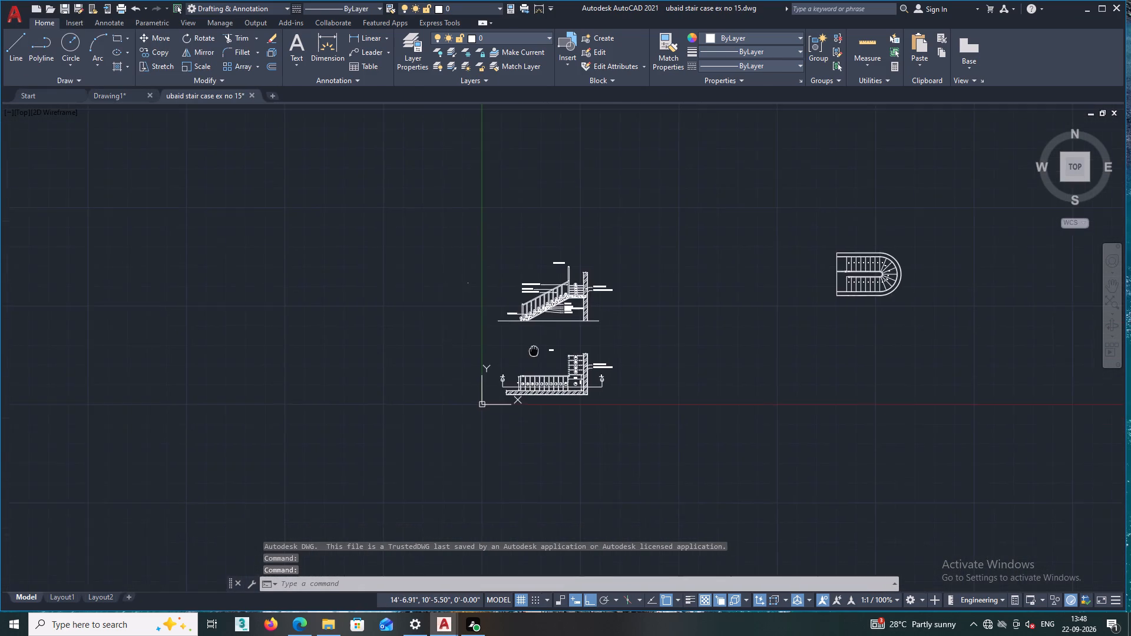
pyautogui.moveTo(494, 344); pyautogui.dragTo(484, 343, button='middle')
pyautogui.click(899, 461)
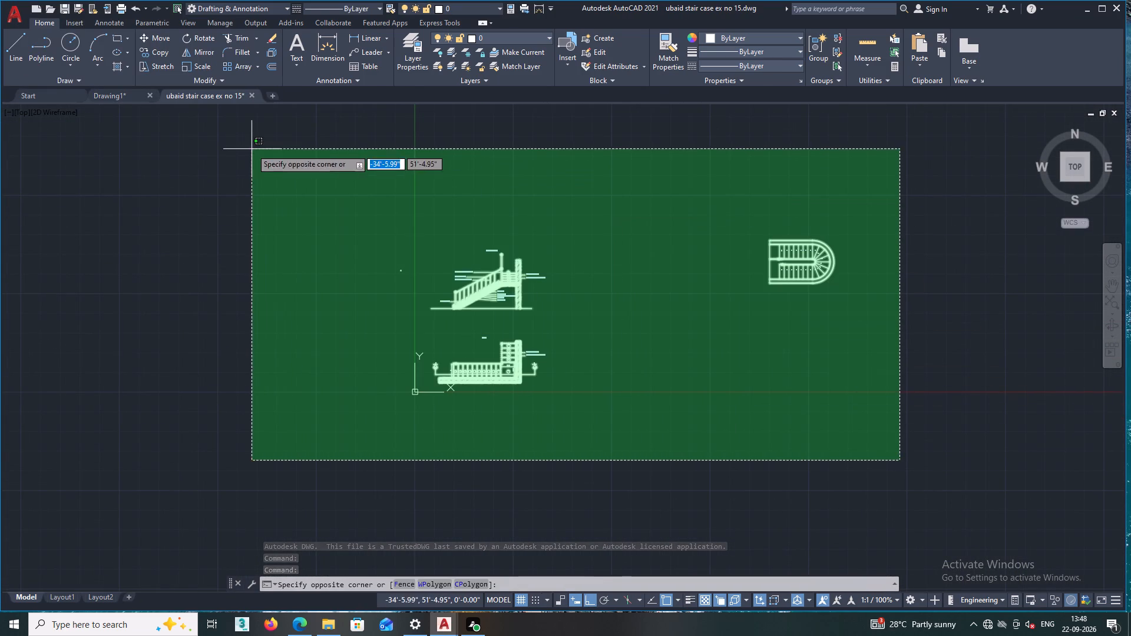
pyautogui.press('Escape')
pyautogui.moveTo(709, 277); pyautogui.dragTo(691, 274, button='middle')
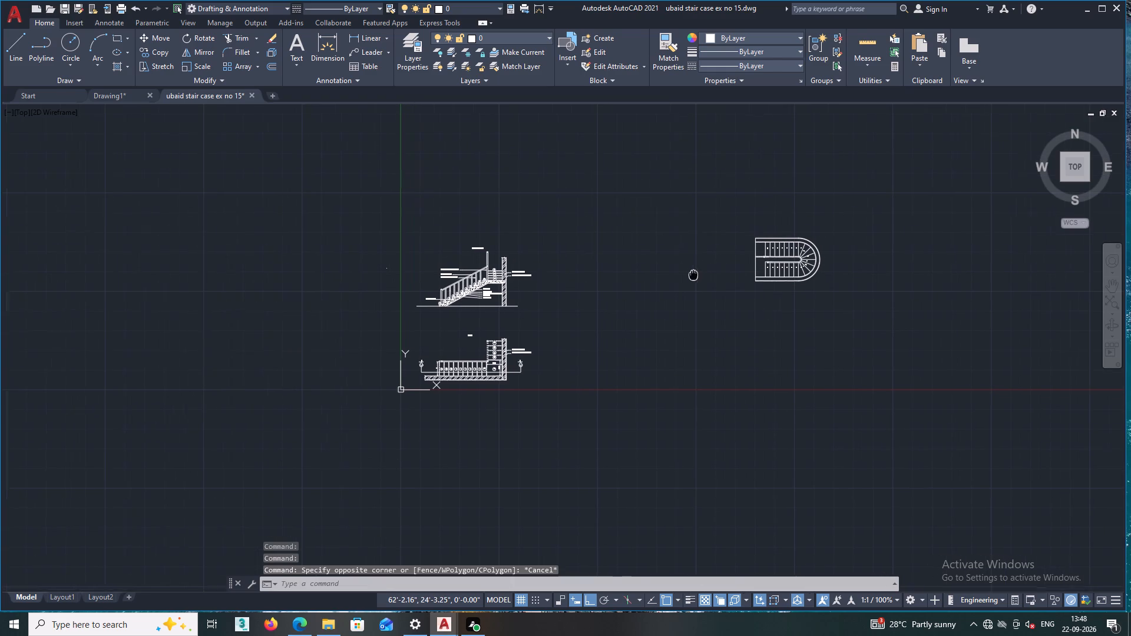
pyautogui.moveTo(691, 274); pyautogui.dragTo(690, 273, button='middle')
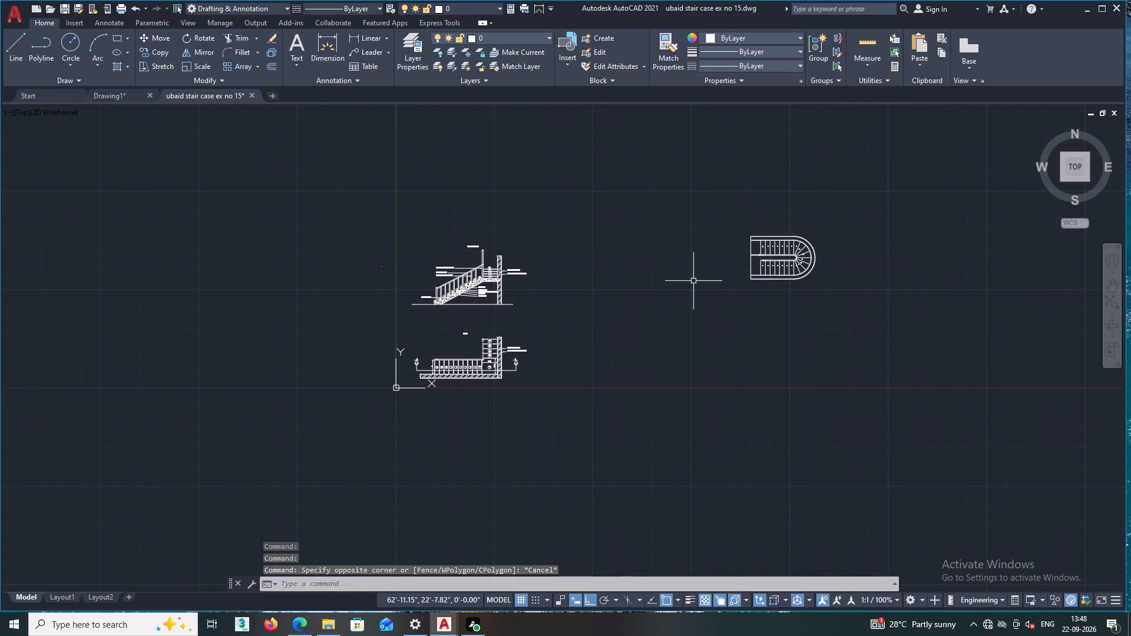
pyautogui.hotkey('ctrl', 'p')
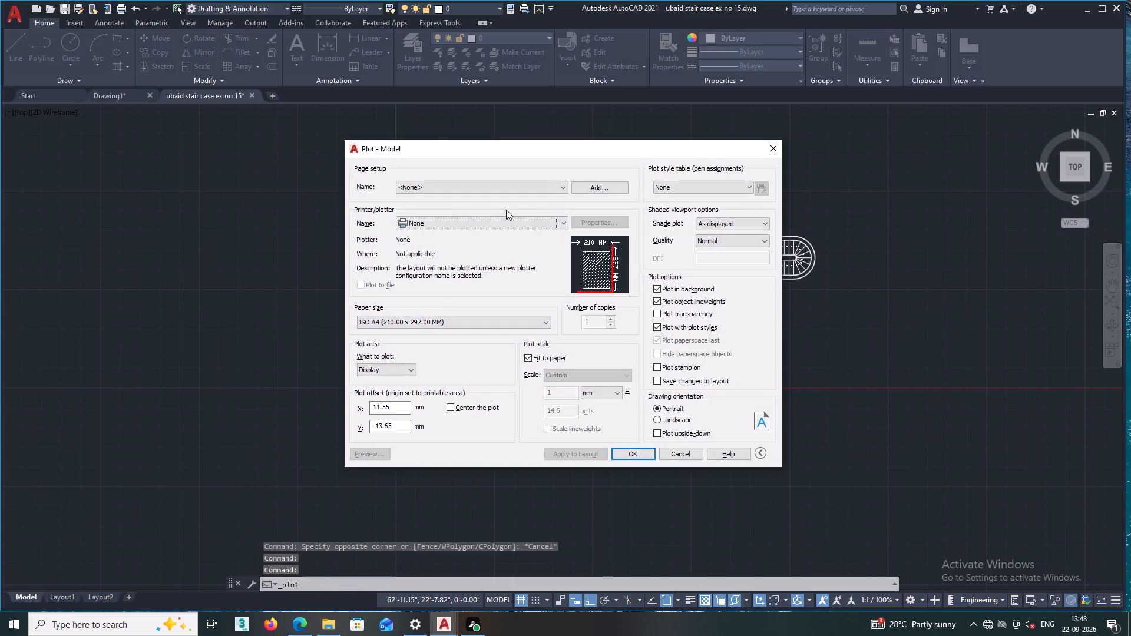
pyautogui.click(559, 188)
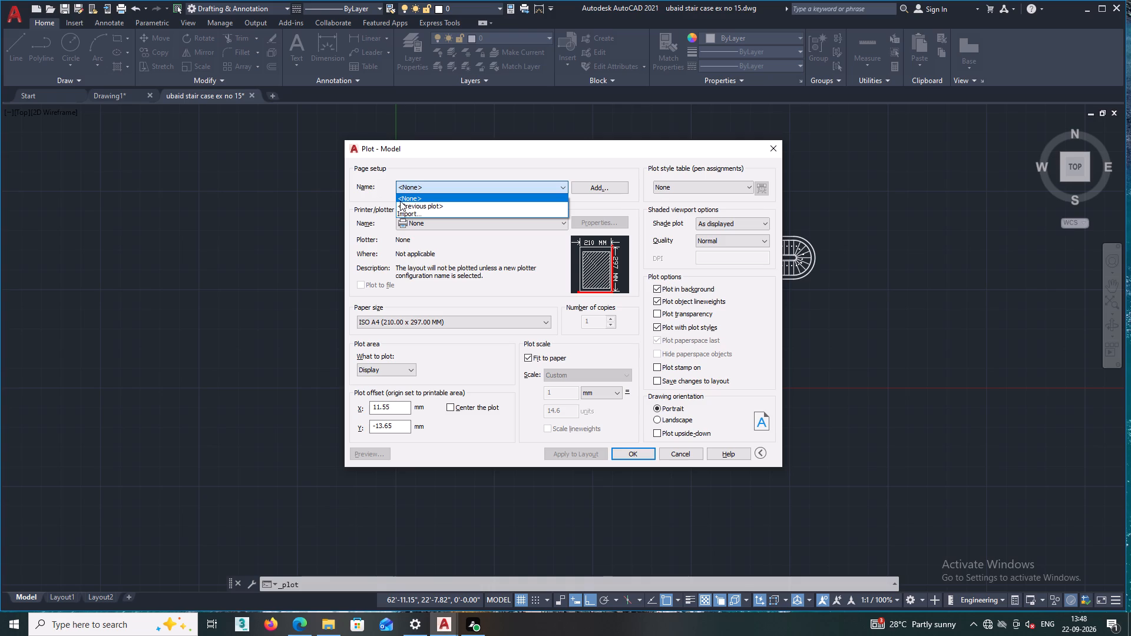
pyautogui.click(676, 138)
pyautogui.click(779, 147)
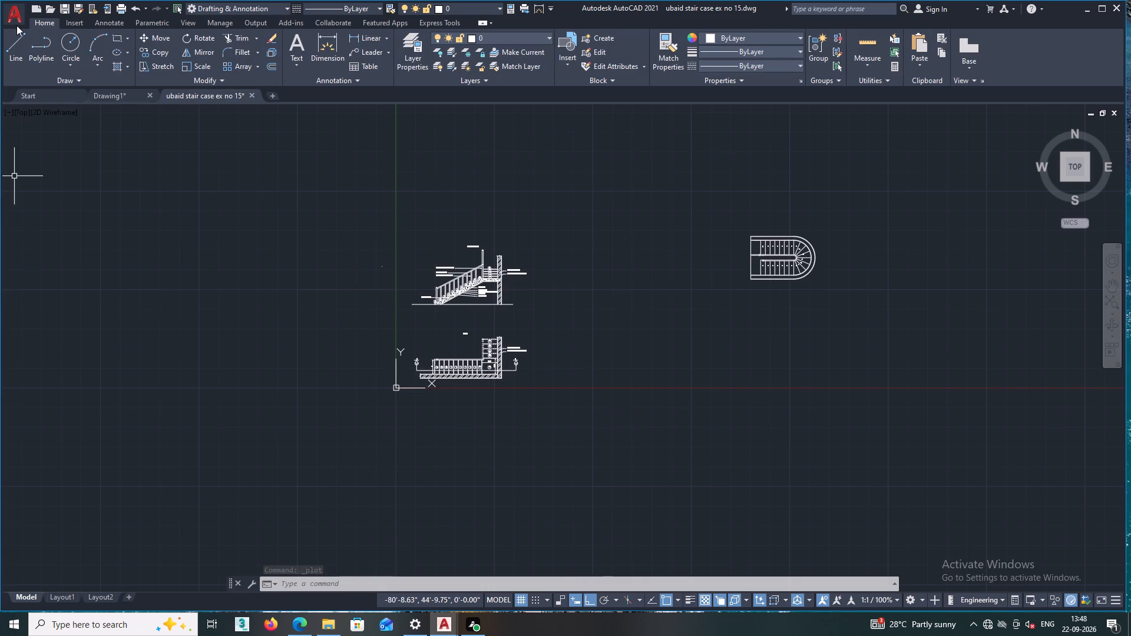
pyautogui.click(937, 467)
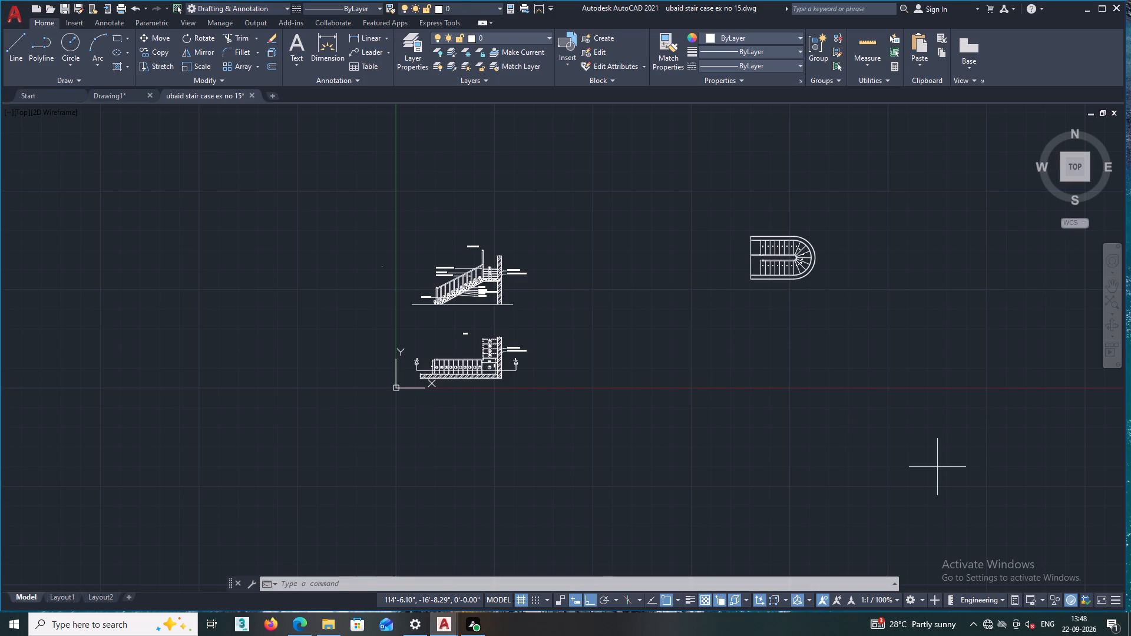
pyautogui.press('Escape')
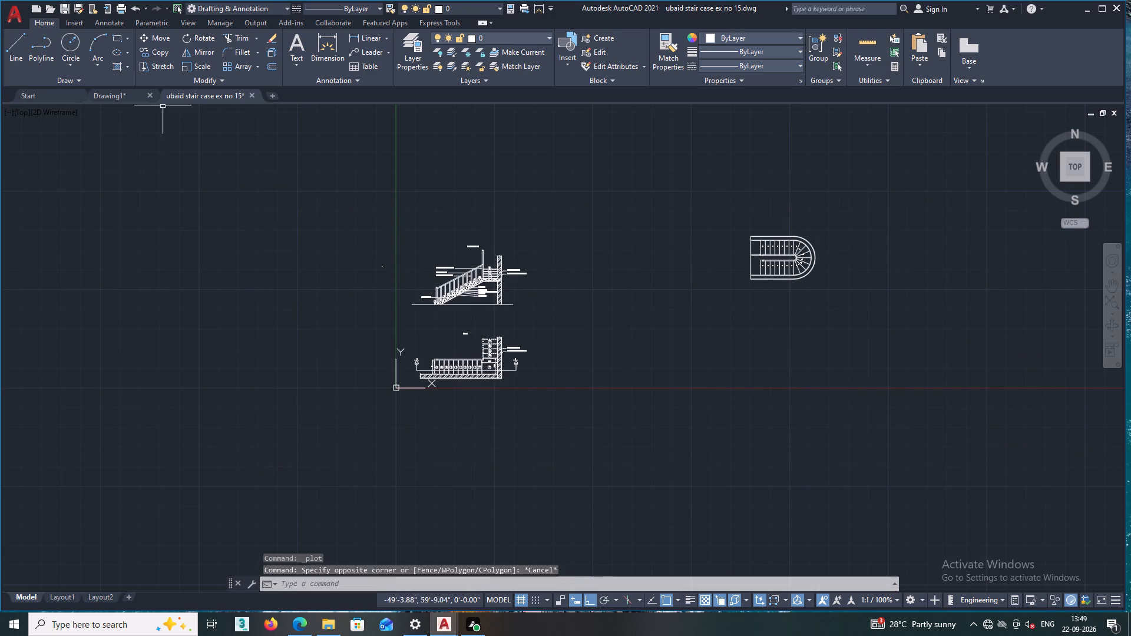
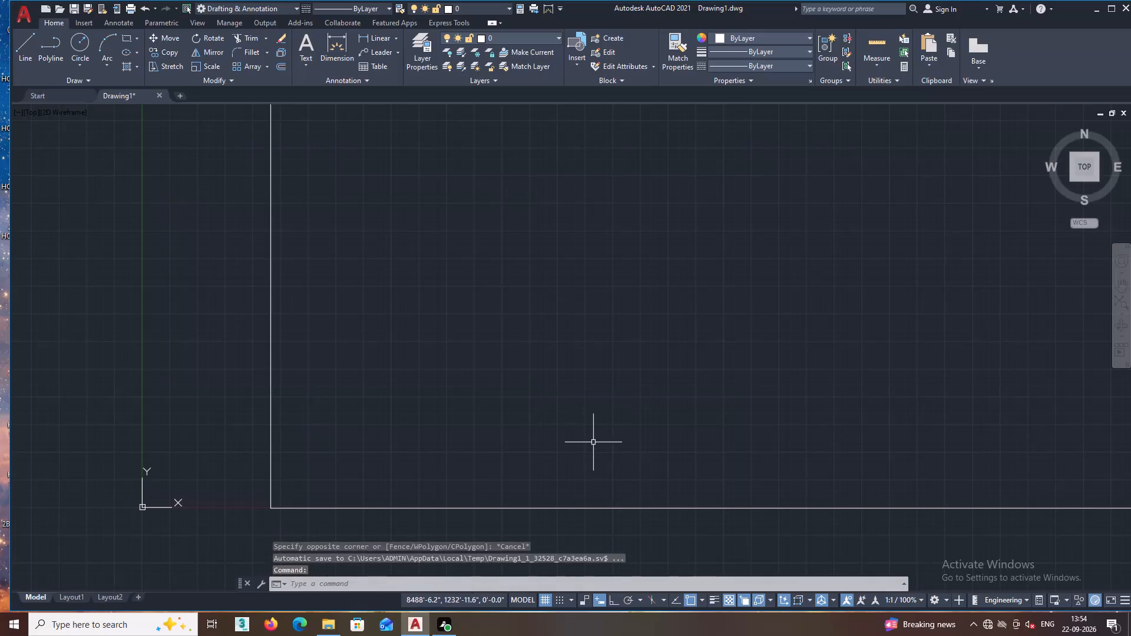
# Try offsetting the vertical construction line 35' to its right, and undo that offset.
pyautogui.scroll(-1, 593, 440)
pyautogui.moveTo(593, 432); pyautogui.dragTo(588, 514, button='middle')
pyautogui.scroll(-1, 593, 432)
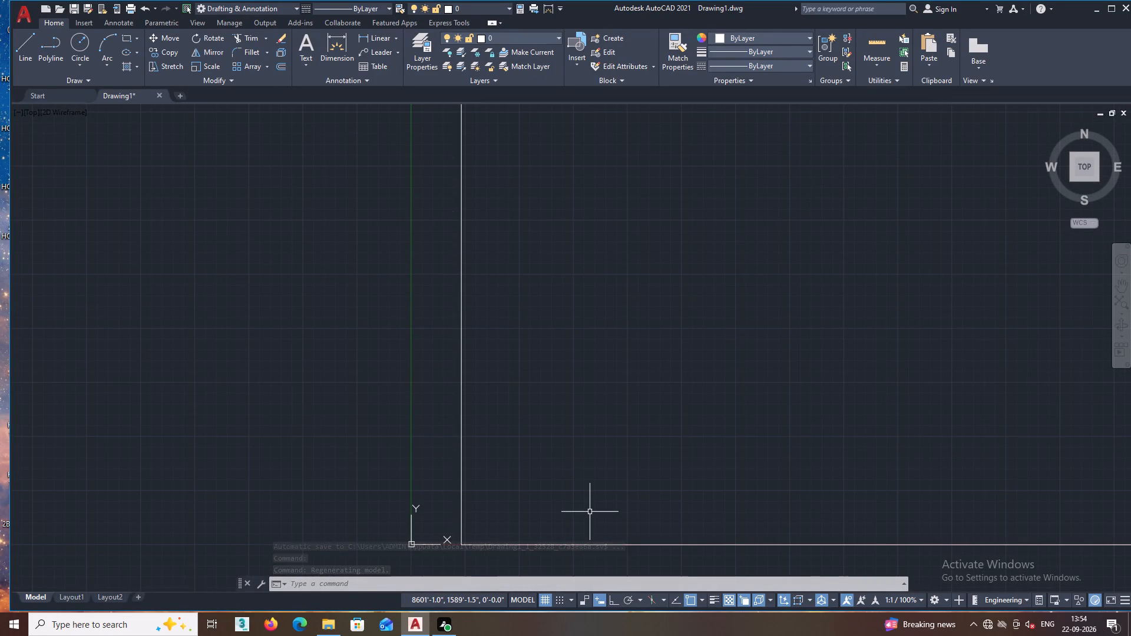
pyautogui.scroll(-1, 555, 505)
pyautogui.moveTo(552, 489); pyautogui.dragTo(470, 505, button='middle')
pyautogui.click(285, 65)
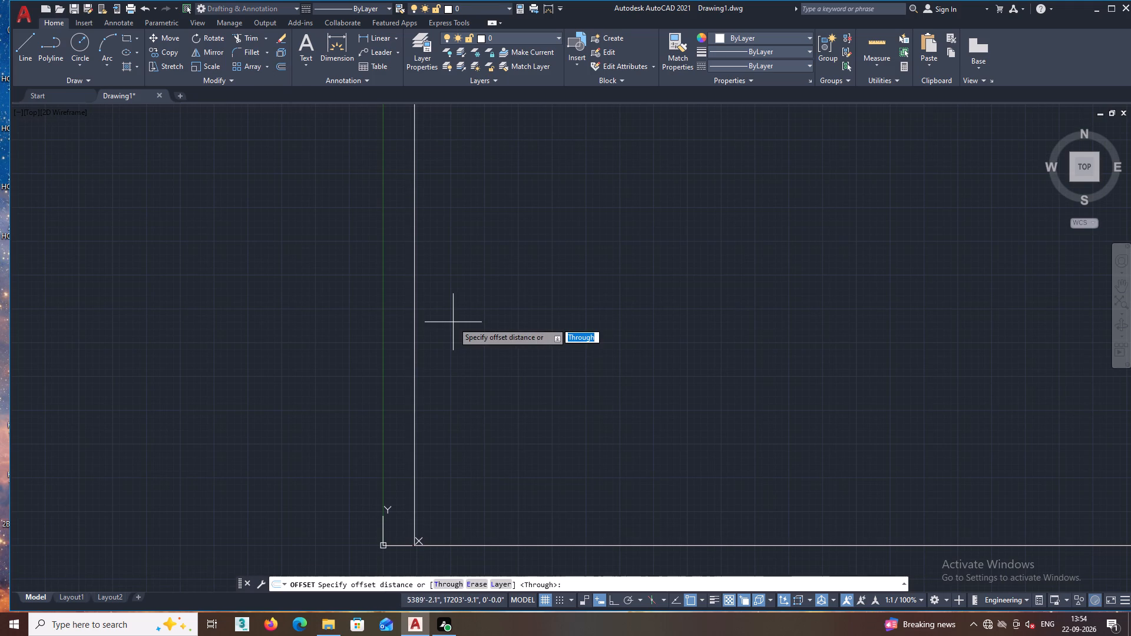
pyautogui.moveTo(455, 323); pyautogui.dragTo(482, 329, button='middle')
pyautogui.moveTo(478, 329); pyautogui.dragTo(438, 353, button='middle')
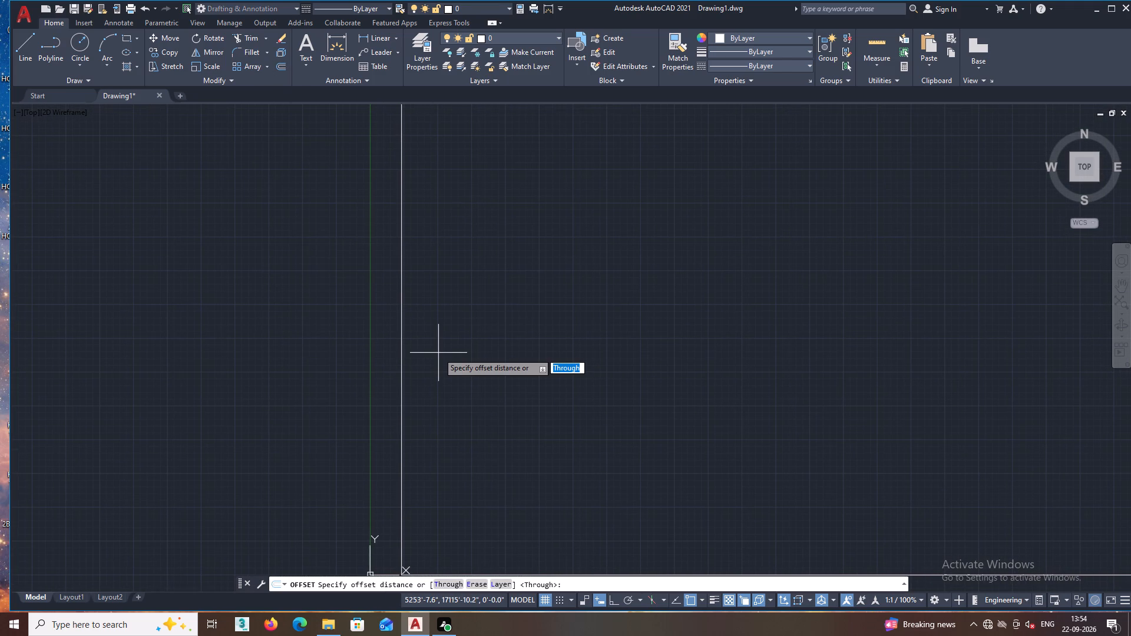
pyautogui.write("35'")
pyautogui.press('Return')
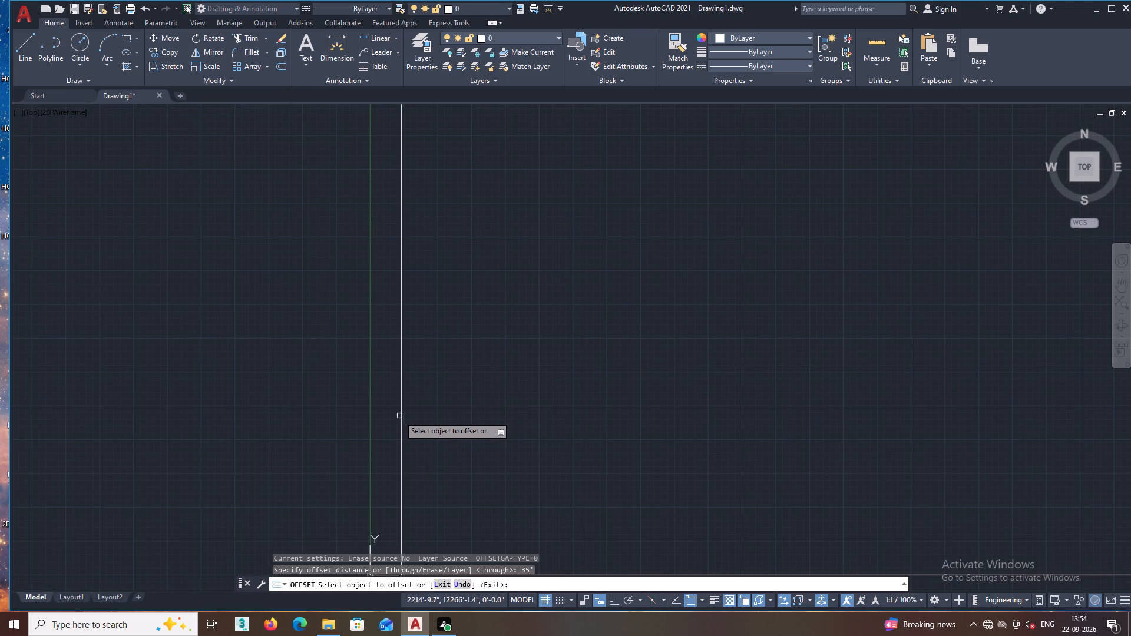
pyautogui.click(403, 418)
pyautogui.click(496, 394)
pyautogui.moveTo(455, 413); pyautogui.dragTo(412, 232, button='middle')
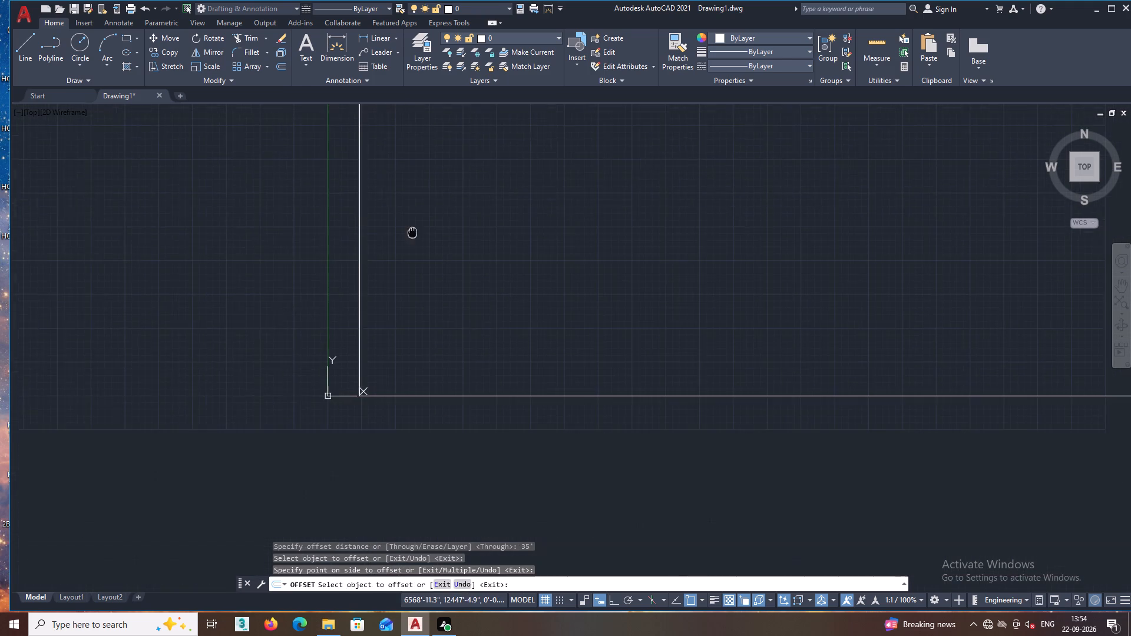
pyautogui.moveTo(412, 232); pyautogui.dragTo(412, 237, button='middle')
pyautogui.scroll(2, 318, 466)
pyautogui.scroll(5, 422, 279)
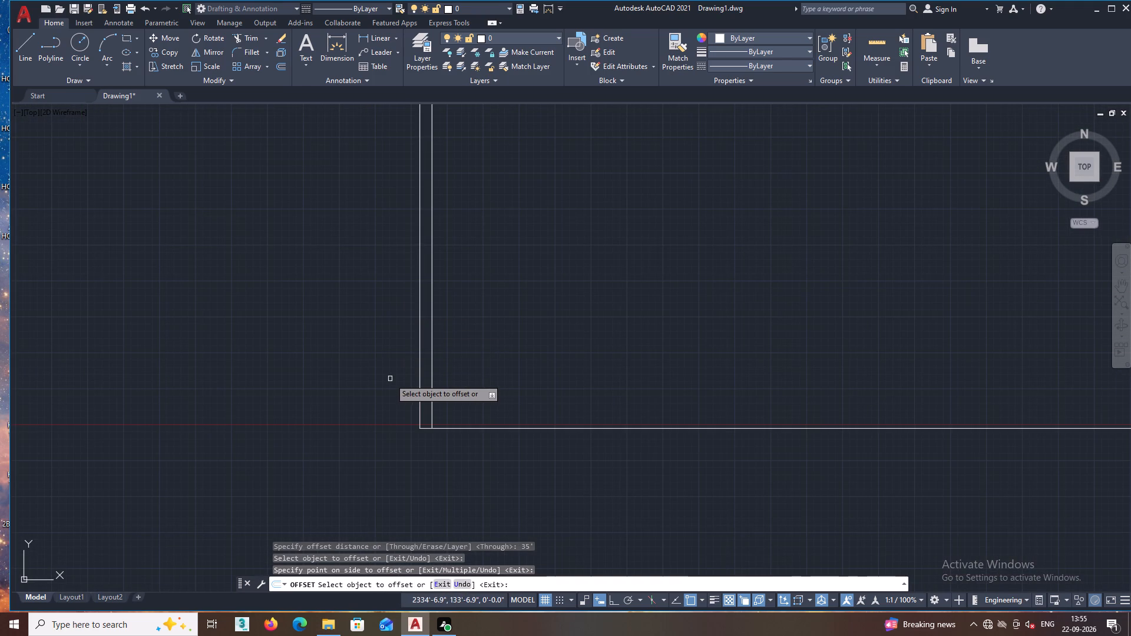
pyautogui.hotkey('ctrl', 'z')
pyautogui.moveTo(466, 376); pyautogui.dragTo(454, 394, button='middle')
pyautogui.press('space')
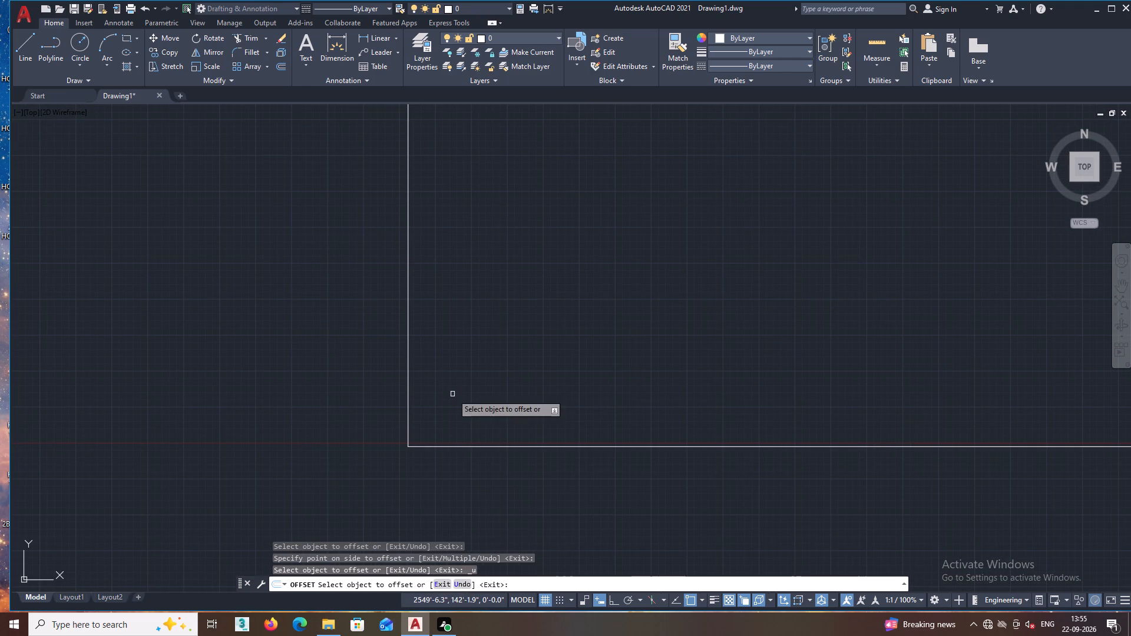
# Set the drawing units' insertion scale to Inches.
pyautogui.write('U')
pyautogui.write('NI')
pyautogui.press('t')
pyautogui.press('s')
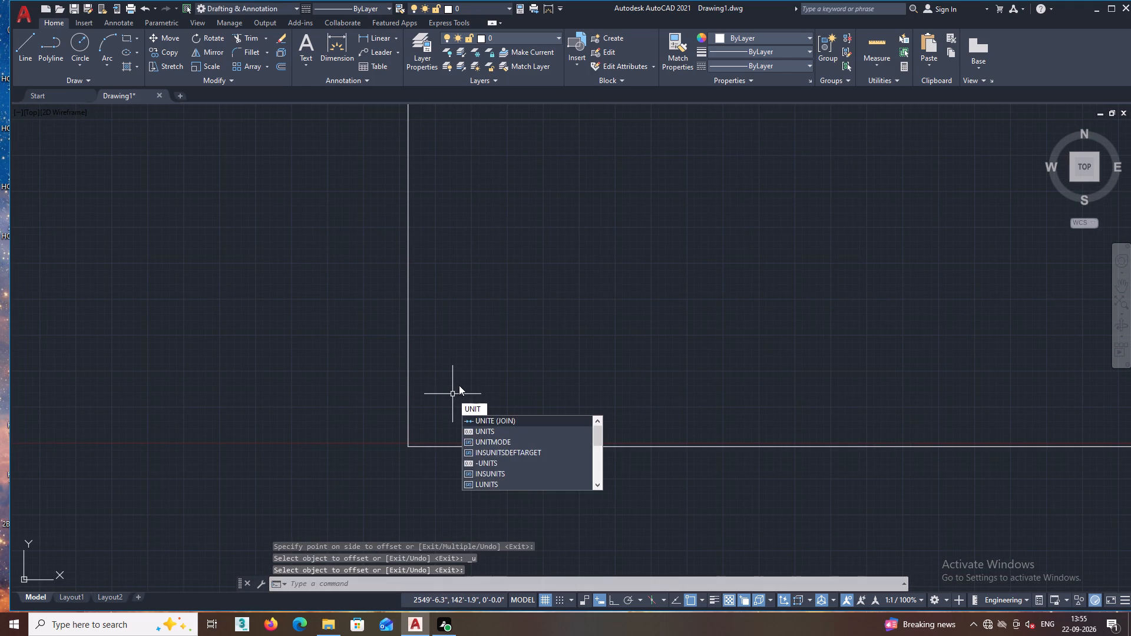
pyautogui.press('Return')
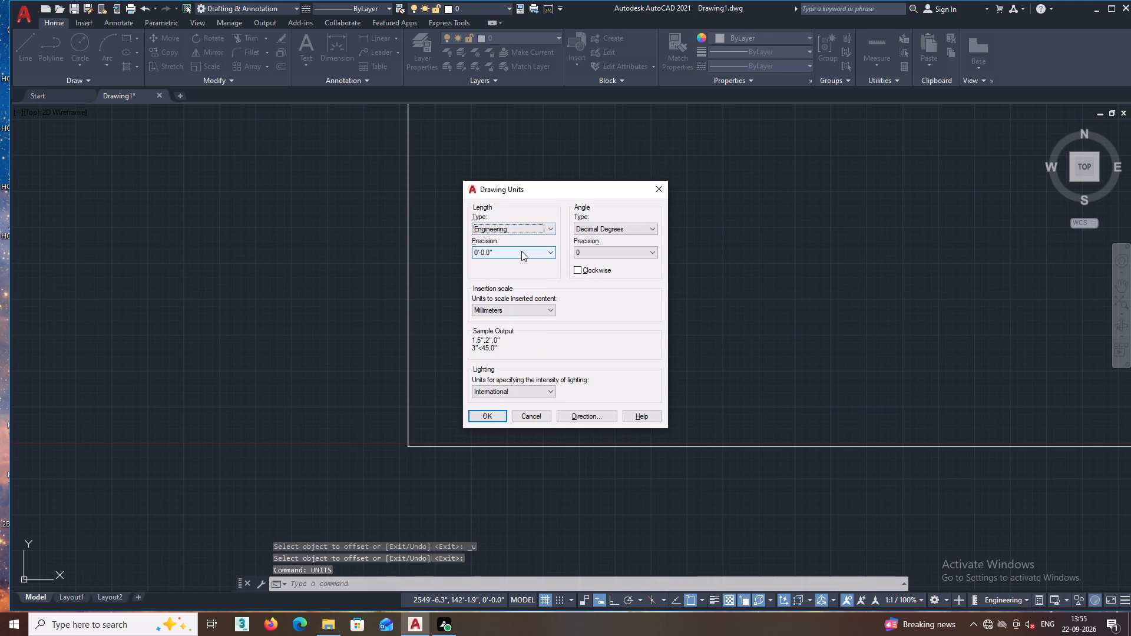
pyautogui.click(518, 306)
pyautogui.click(488, 330)
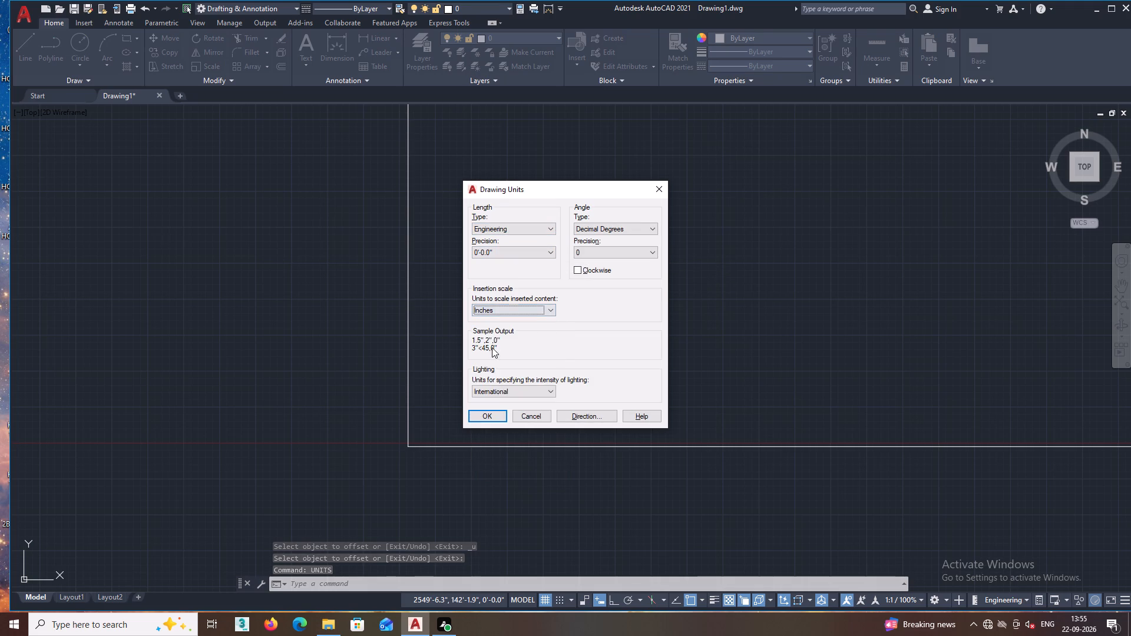
pyautogui.click(490, 415)
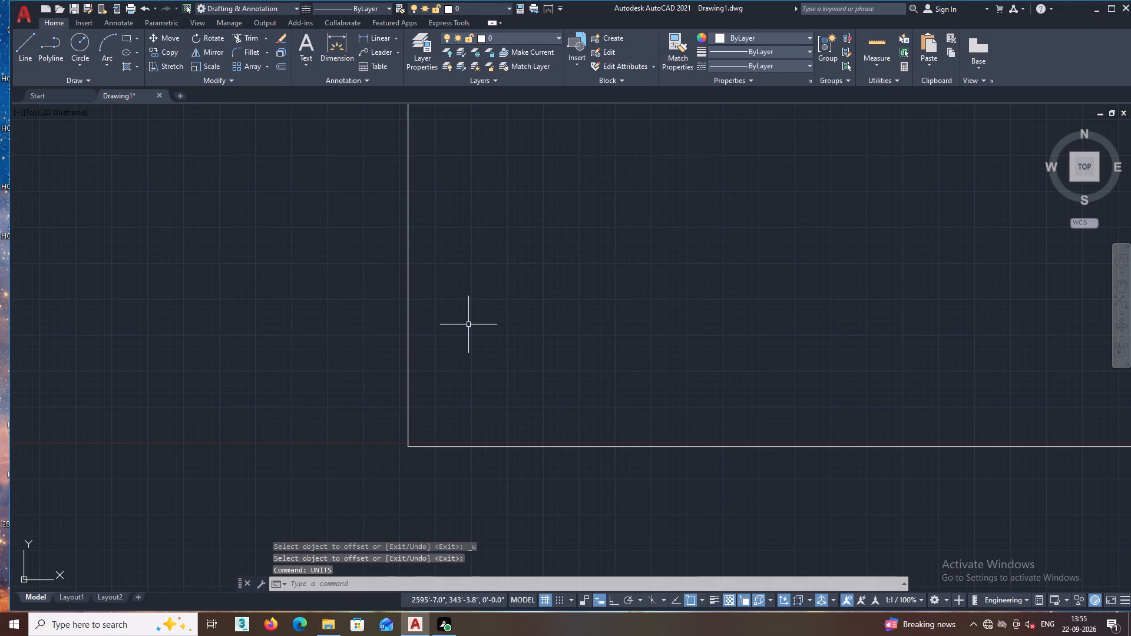
# Review the primary units of dimension style ISO-25 and set the style as current.
pyautogui.press('d')
pyautogui.press('Return')
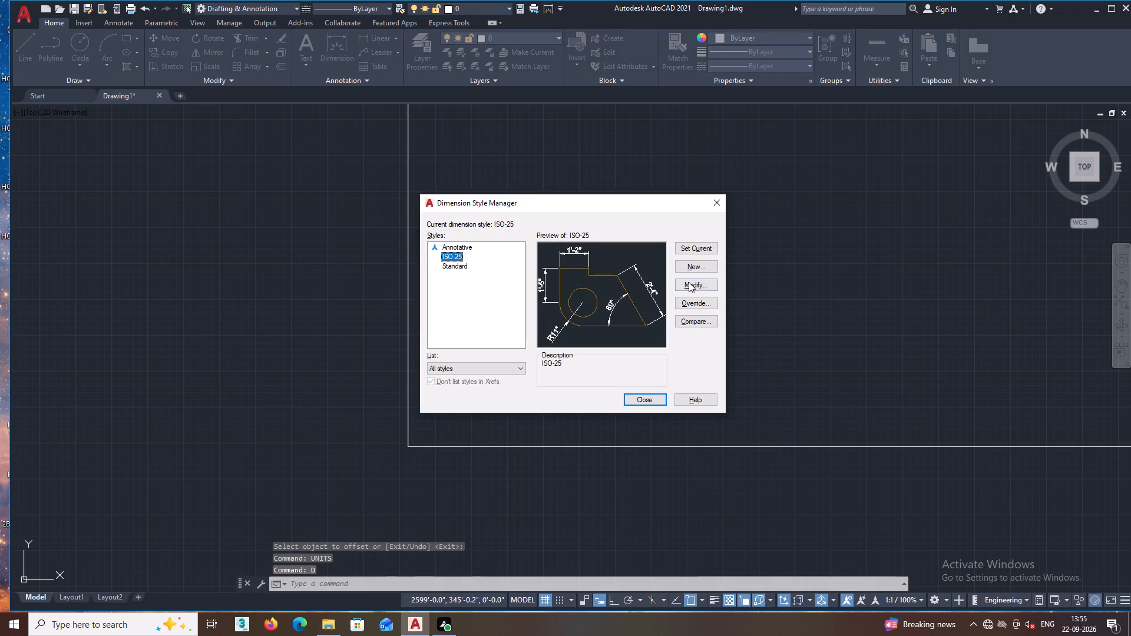
pyautogui.click(689, 282)
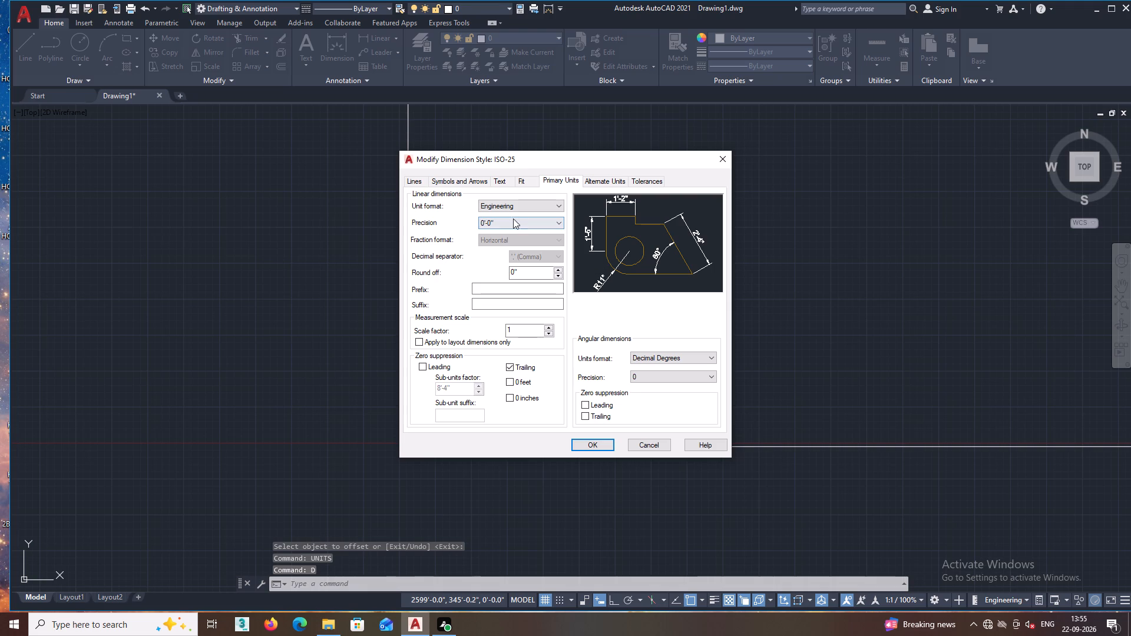
pyautogui.click(588, 443)
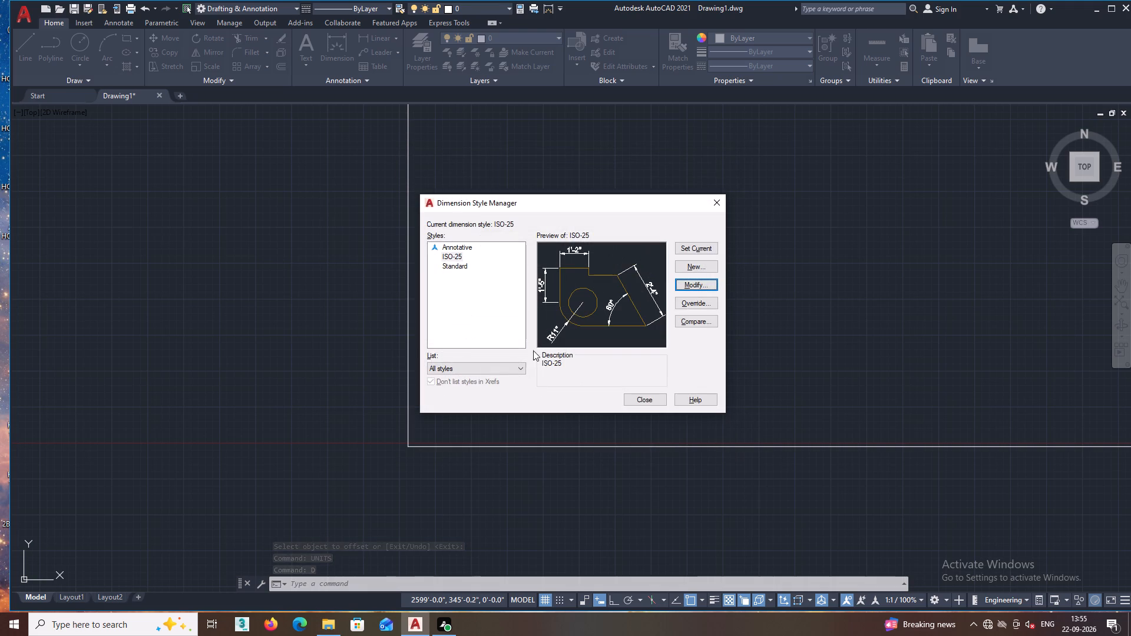
pyautogui.click(688, 249)
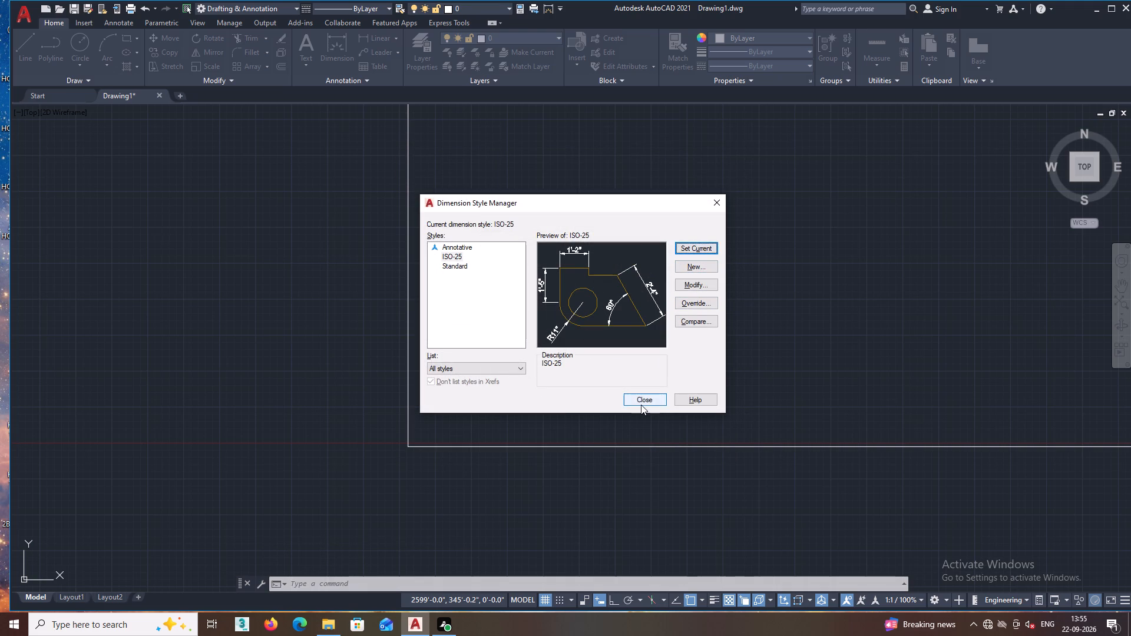
pyautogui.click(641, 400)
# Offset the vertical construction line 35' to its right.
pyautogui.click(282, 62)
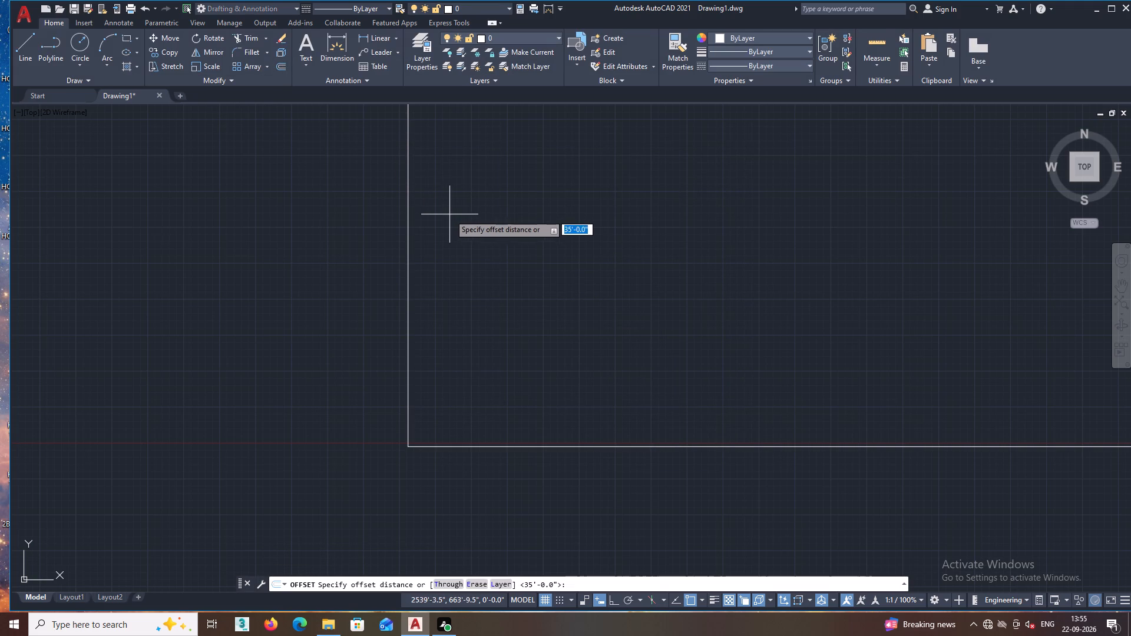
pyautogui.write("35'")
pyautogui.press('Return')
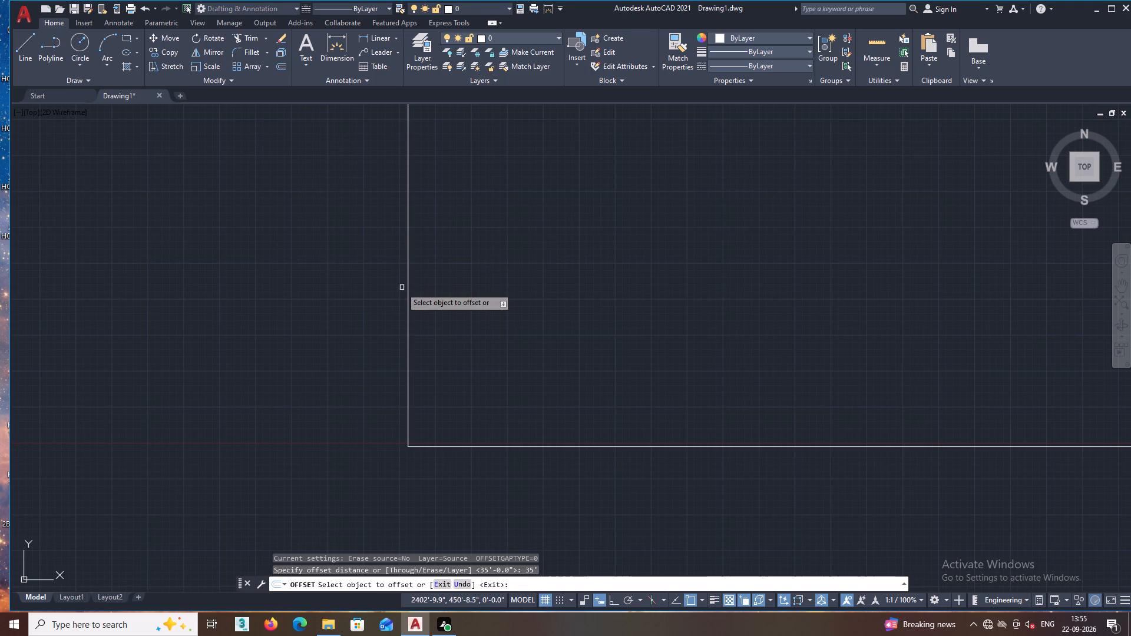
pyautogui.click(410, 290)
pyautogui.click(483, 279)
# Zoom in on the corner and check the spacing of the two vertical lines with Quick Measure.
pyautogui.moveTo(405, 408); pyautogui.dragTo(338, 395, button='middle')
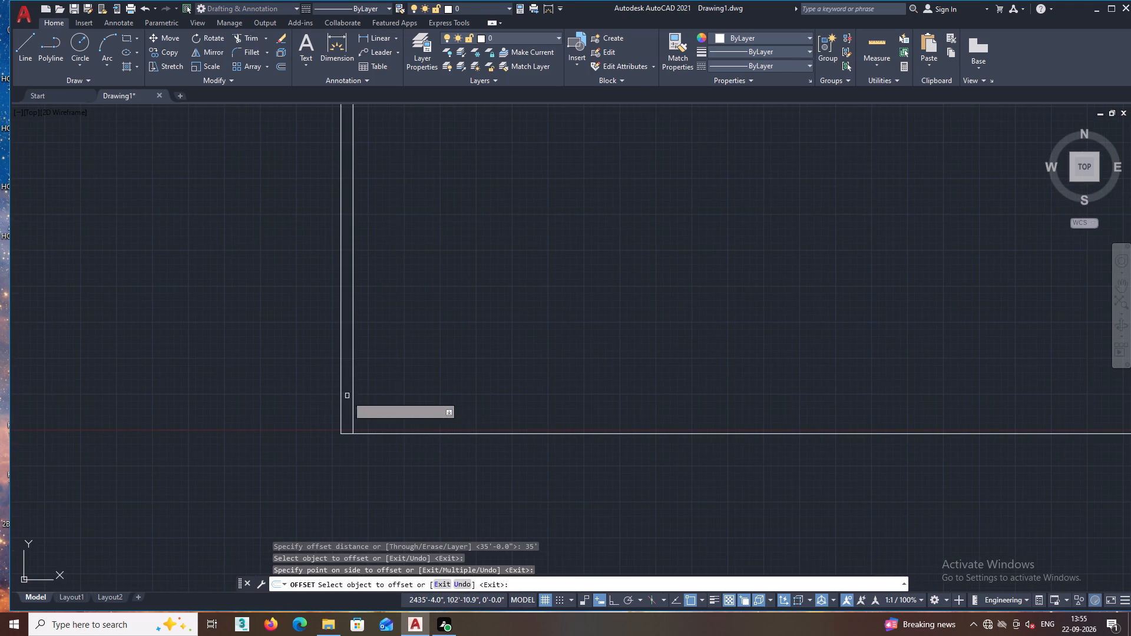
pyautogui.scroll(2, 369, 442)
pyautogui.moveTo(365, 439); pyautogui.dragTo(592, 485, button='middle')
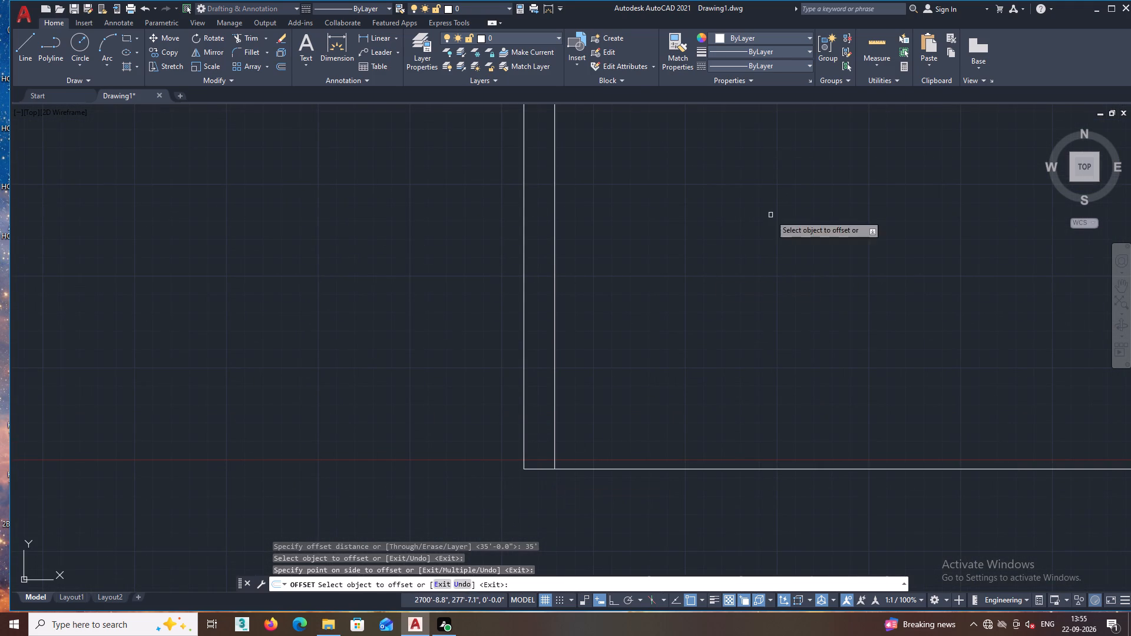
pyautogui.click(881, 41)
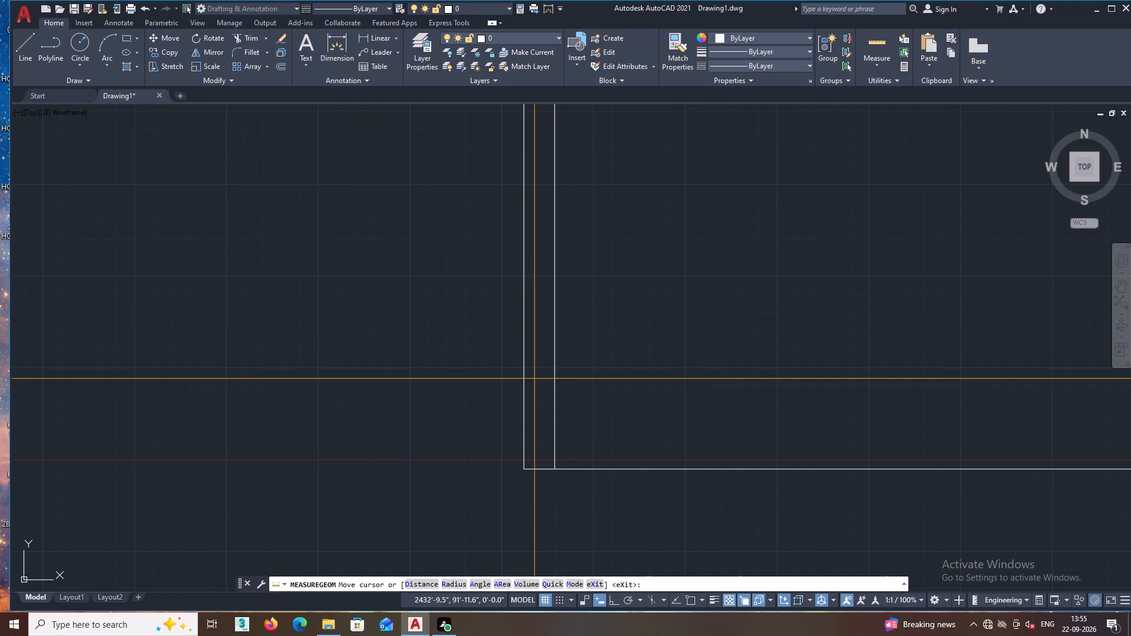
pyautogui.scroll(1, 534, 379)
pyautogui.scroll(-5, 534, 379)
pyautogui.scroll(4, 531, 421)
pyautogui.scroll(3, 585, 283)
pyautogui.moveTo(540, 303); pyautogui.dragTo(608, 578, button='middle')
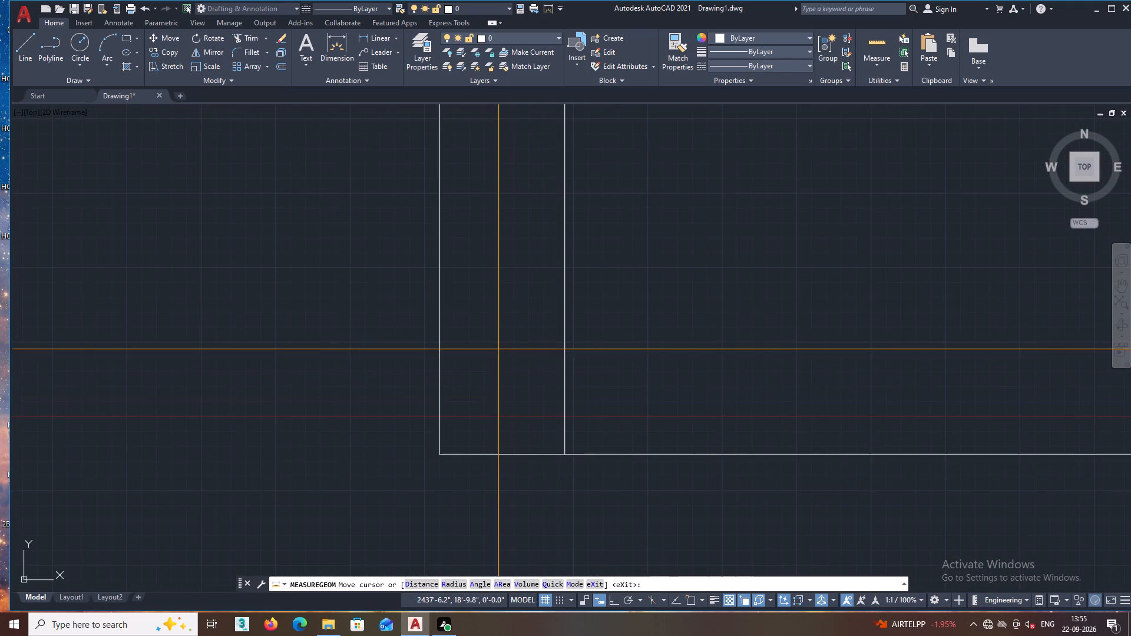
pyautogui.scroll(4, 498, 349)
pyautogui.press('Escape')
pyautogui.scroll(-6, 600, 405)
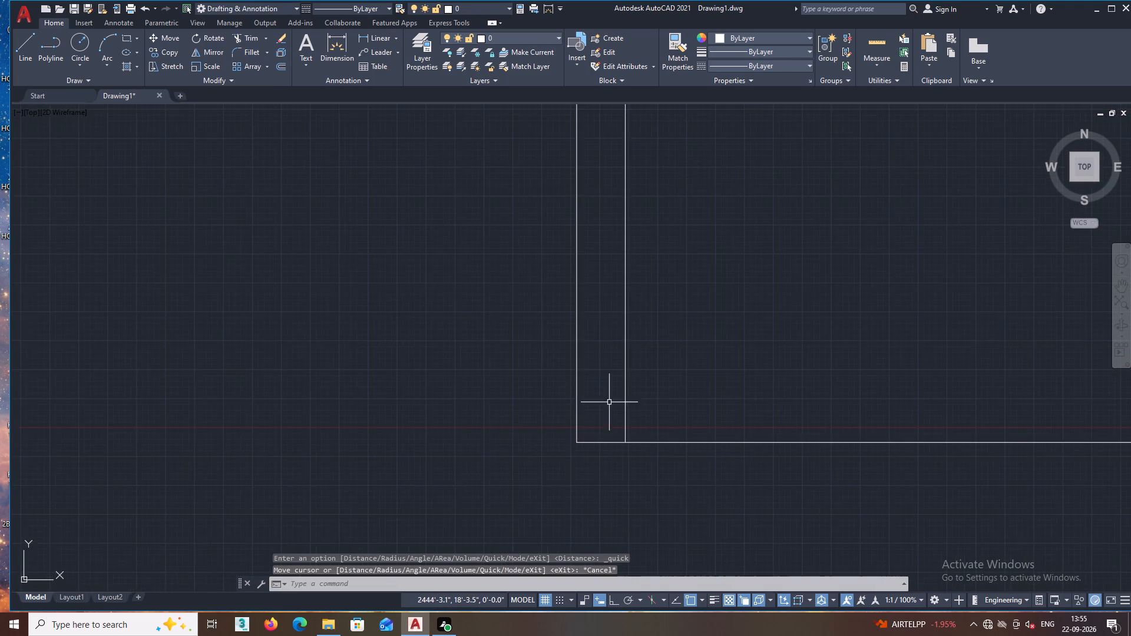
# Offset the horizontal construction line 45' upward.
pyautogui.moveTo(608, 396); pyautogui.dragTo(577, 442, button='middle')
pyautogui.click(285, 67)
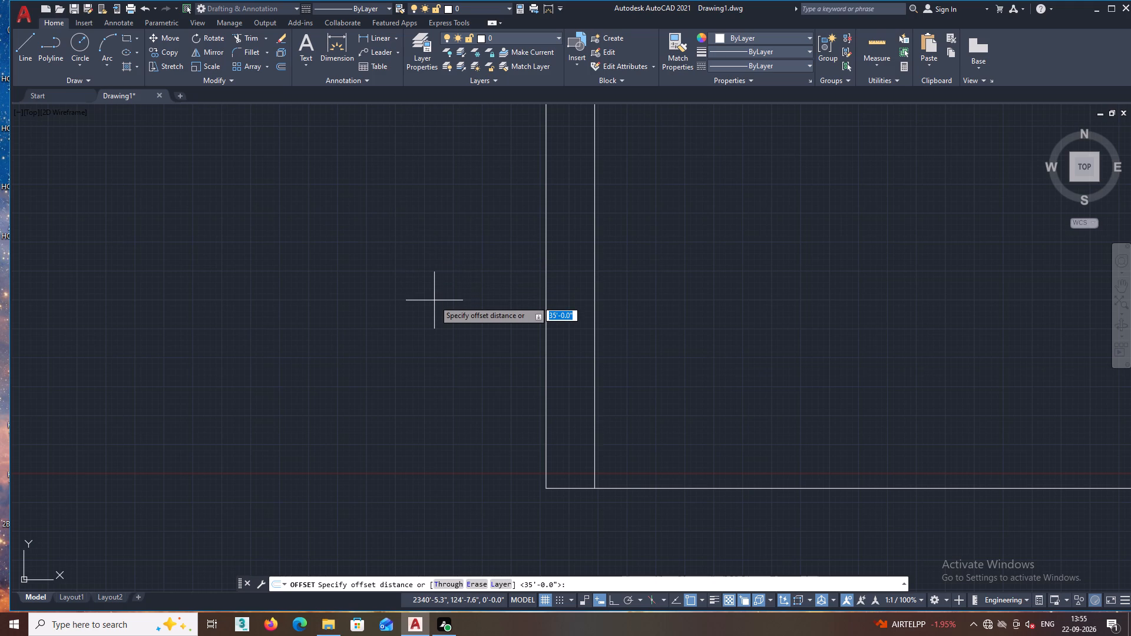
pyautogui.write("45'")
pyautogui.press('Return')
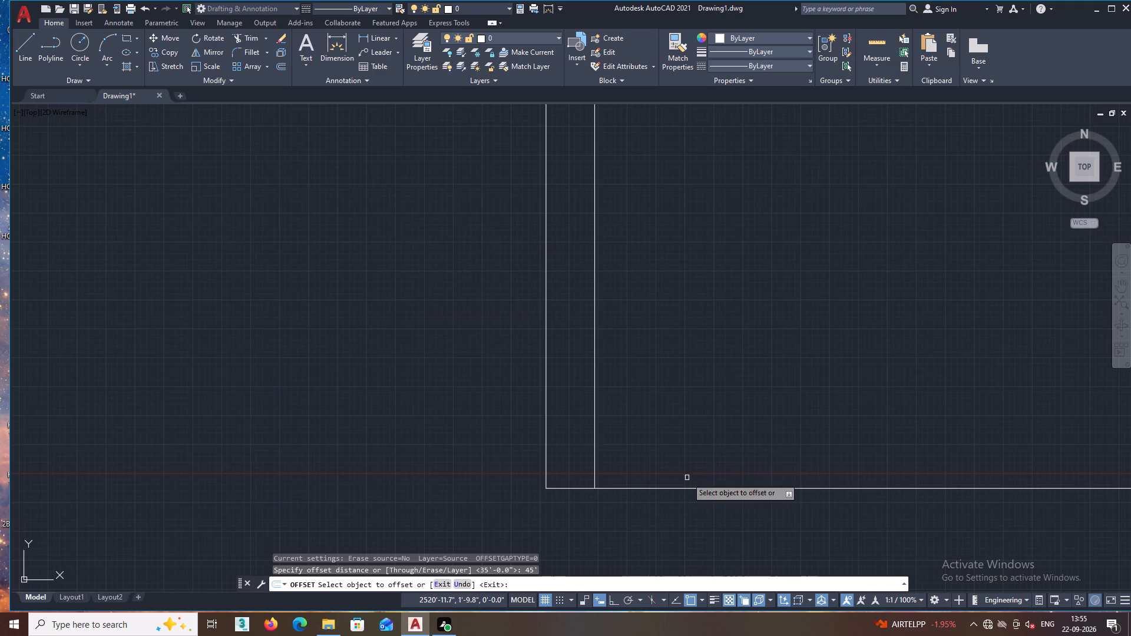
pyautogui.click(676, 488)
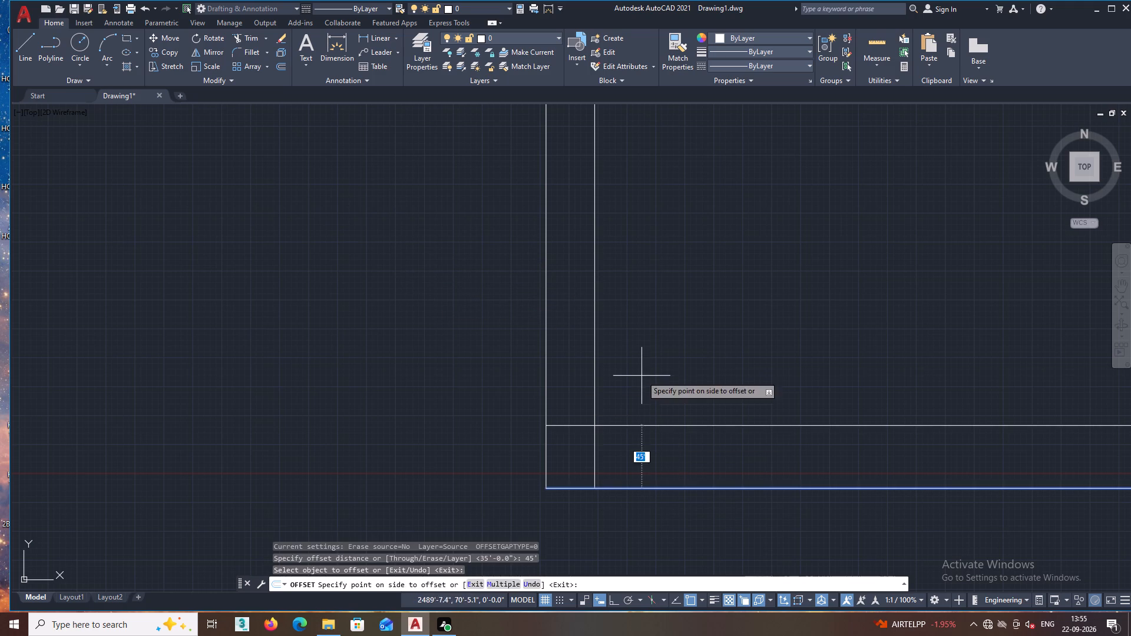
pyautogui.click(641, 376)
pyautogui.press('Escape')
# Trim the vertical and horizontal lines beyond their crossings, leaving a closed 35' by 45' rectangle.
pyautogui.write('TR')
pyautogui.press('Return')
pyautogui.click(445, 309)
pyautogui.doubleClick(744, 305)
pyautogui.click(696, 329)
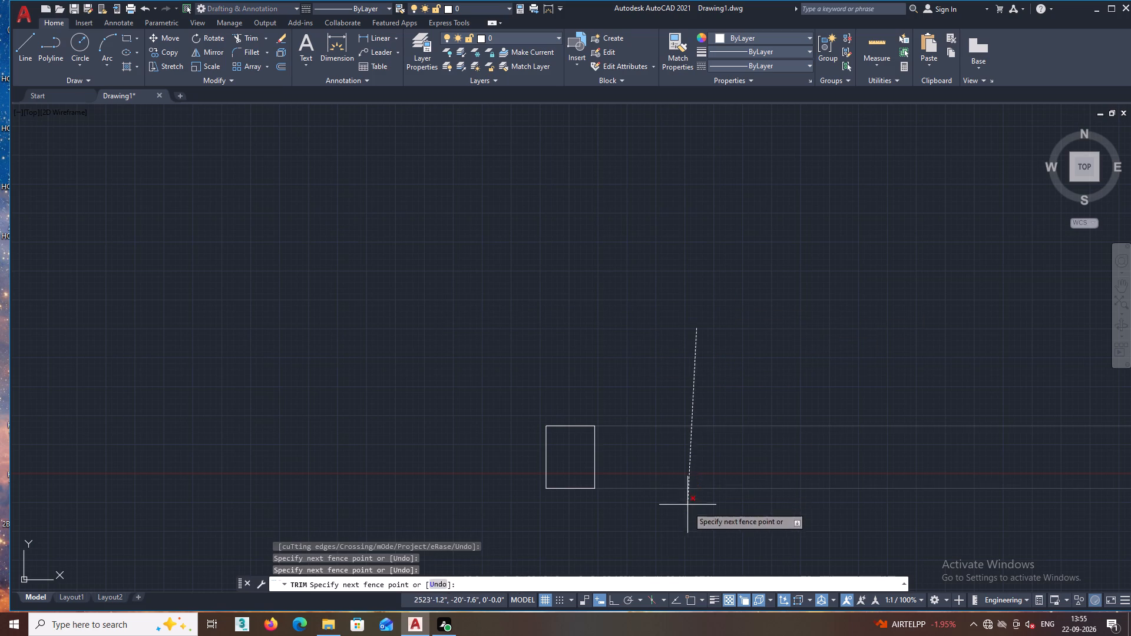
pyautogui.doubleClick(687, 509)
pyautogui.moveTo(700, 463); pyautogui.dragTo(763, 409, button='middle')
pyautogui.press('space')
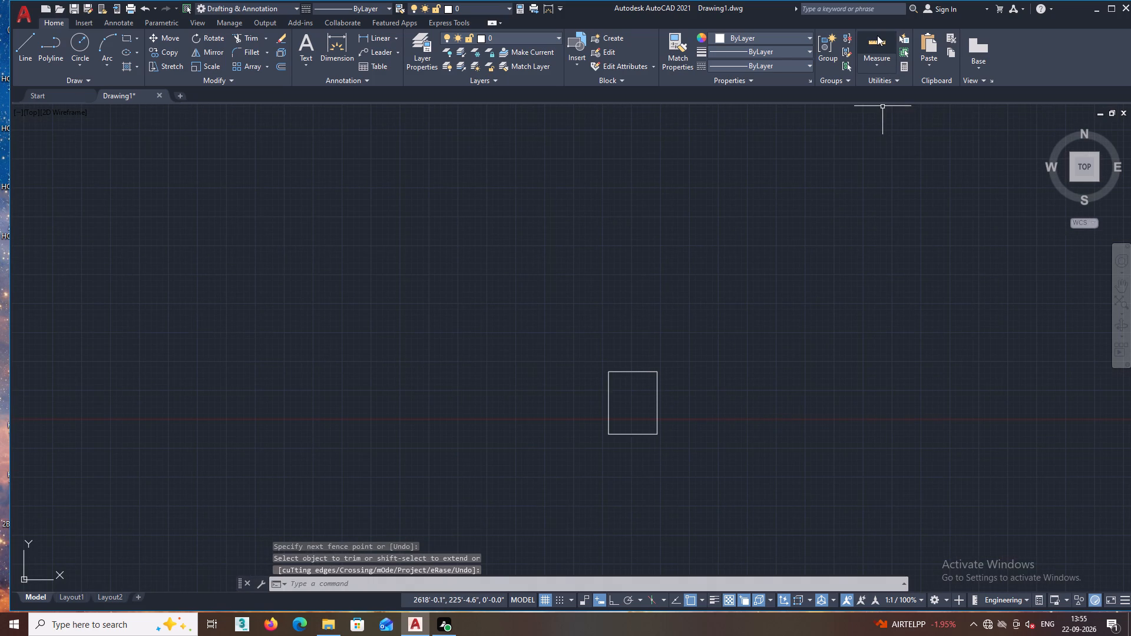
# Check the rectangle's width and height with Quick Measure.
pyautogui.click(877, 38)
pyautogui.scroll(2, 646, 412)
pyautogui.moveTo(631, 417); pyautogui.dragTo(669, 409, button='middle')
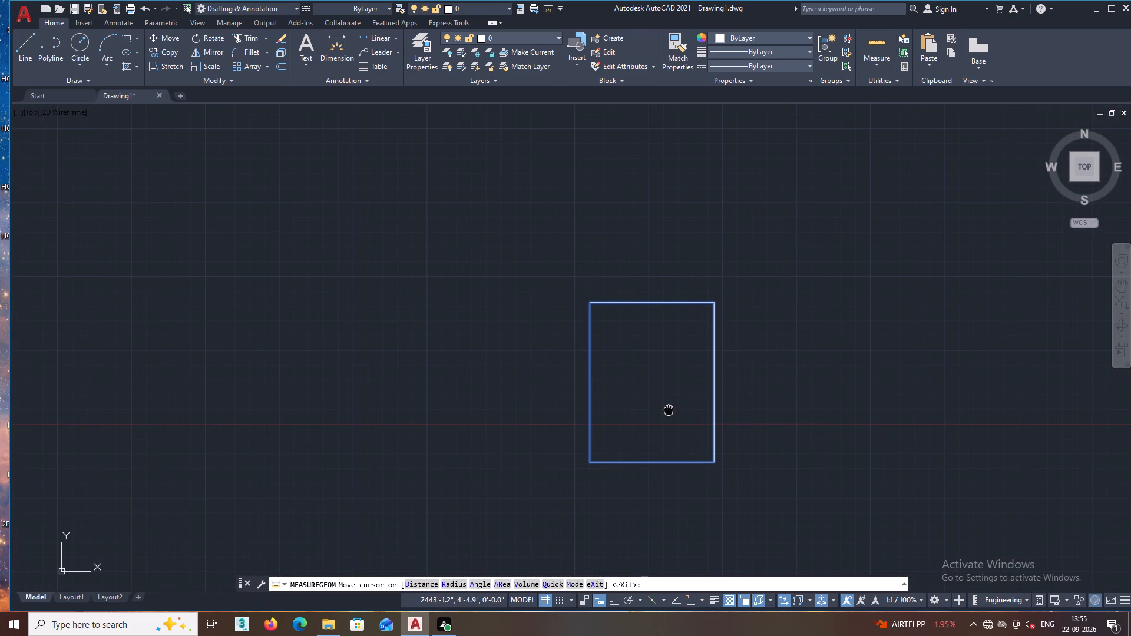
pyautogui.moveTo(669, 409); pyautogui.dragTo(666, 411, button='middle')
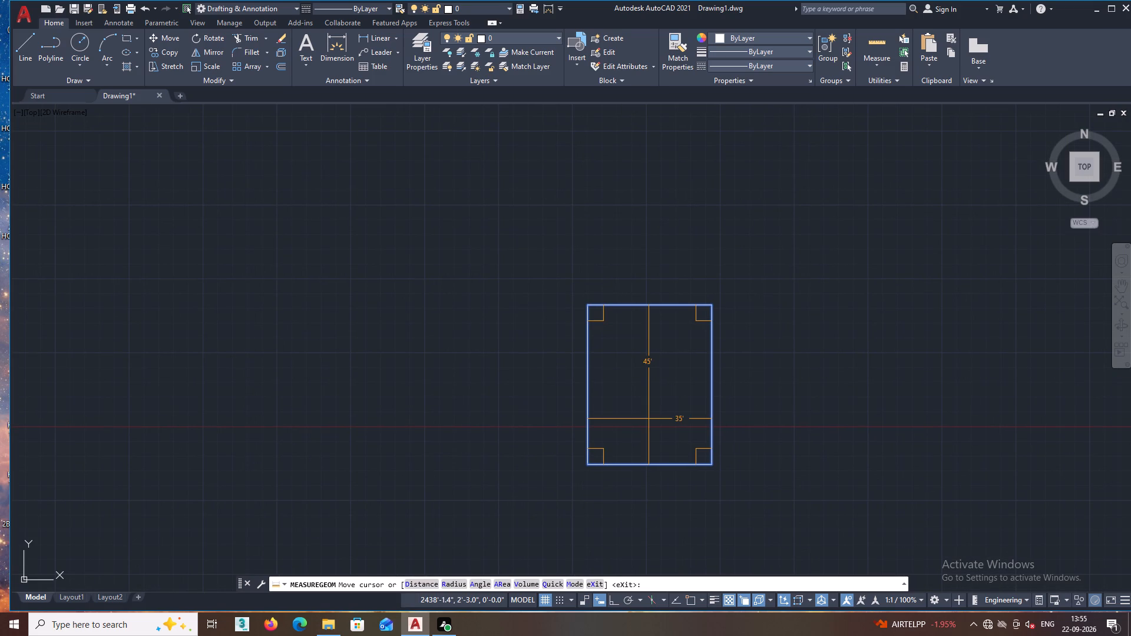
pyautogui.press('Escape')
# Select all four sides of the rectangle and join them into one outline.
pyautogui.moveTo(650, 419); pyautogui.dragTo(607, 438, button='middle')
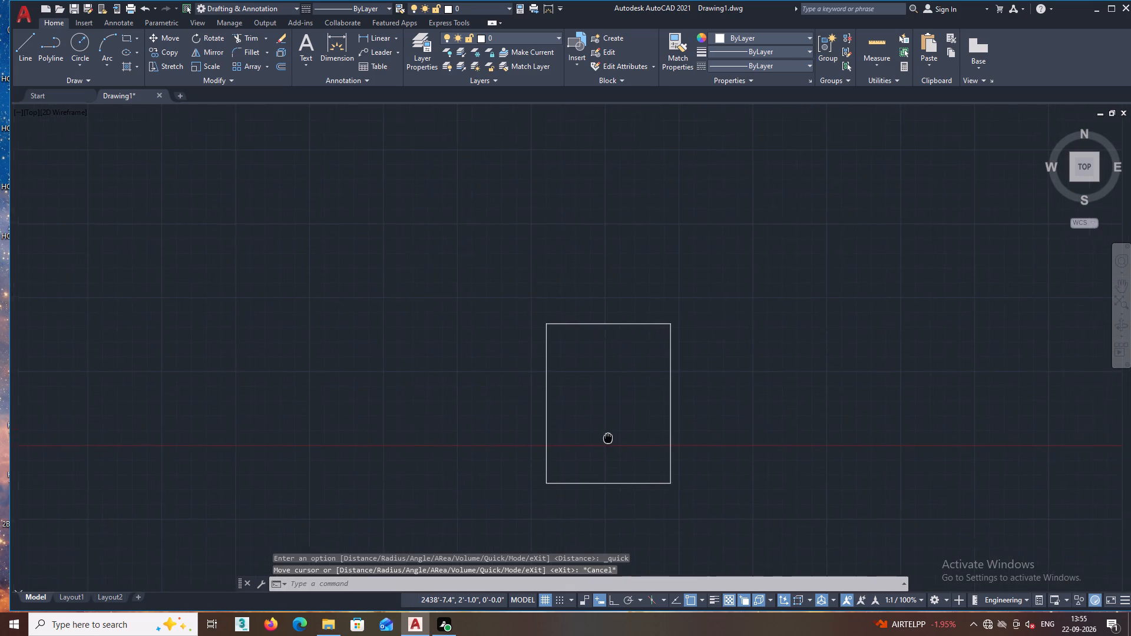
pyautogui.moveTo(607, 438); pyautogui.dragTo(599, 430, button='middle')
pyautogui.scroll(2, 569, 356)
pyautogui.moveTo(572, 341); pyautogui.dragTo(585, 222, button='middle')
pyautogui.moveTo(584, 298); pyautogui.dragTo(592, 264, button='middle')
pyautogui.moveTo(589, 266); pyautogui.dragTo(552, 303, button='middle')
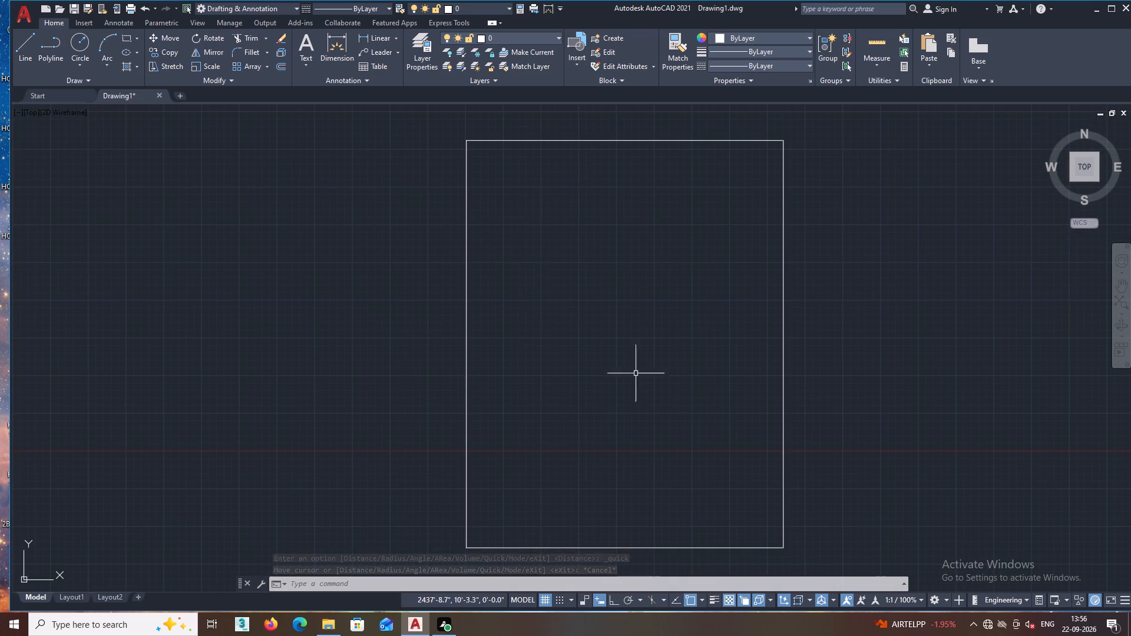
pyautogui.scroll(-1, 662, 411)
pyautogui.doubleClick(808, 519)
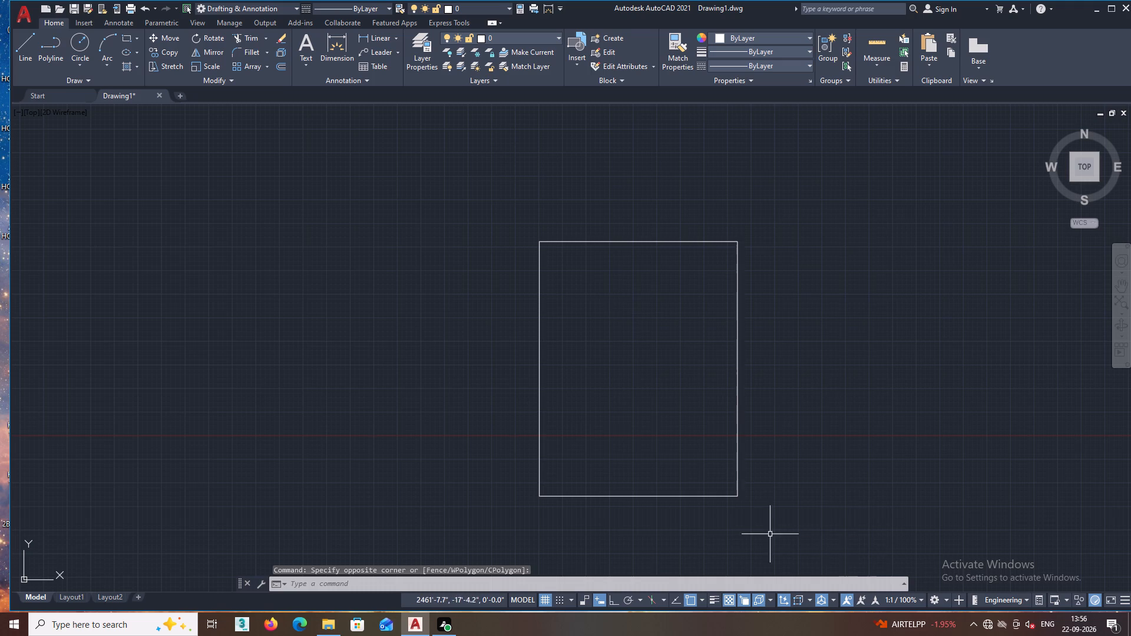
pyautogui.doubleClick(770, 534)
pyautogui.click(514, 207)
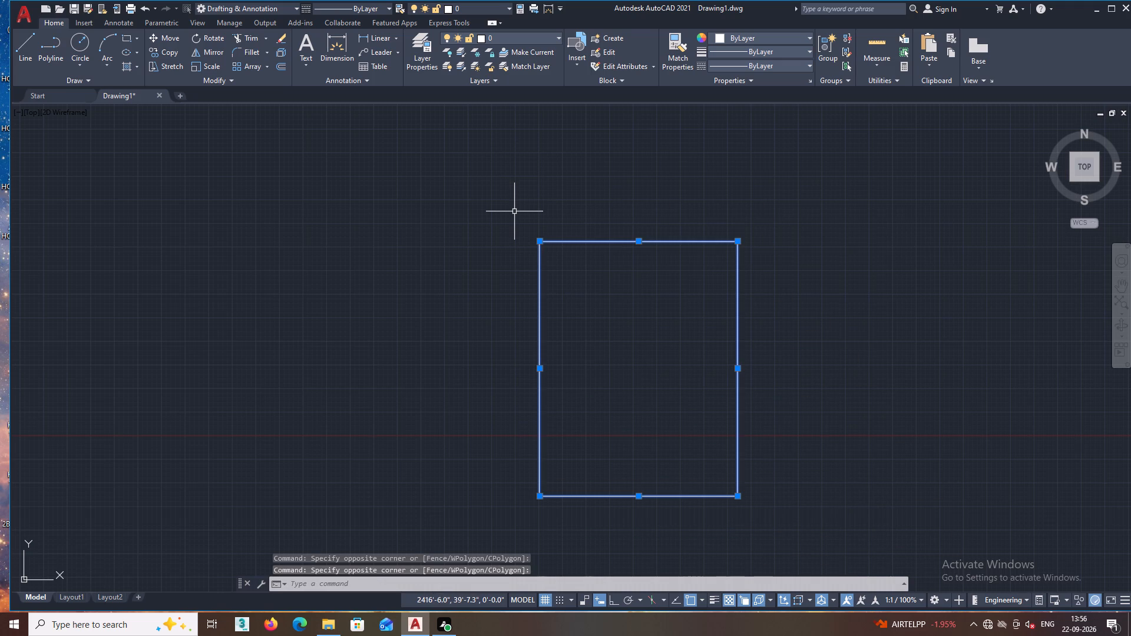
pyautogui.press('j')
pyautogui.press('Return')
# Offset the joined rectangle 9" inward to form the outer wall thickness.
pyautogui.click(285, 64)
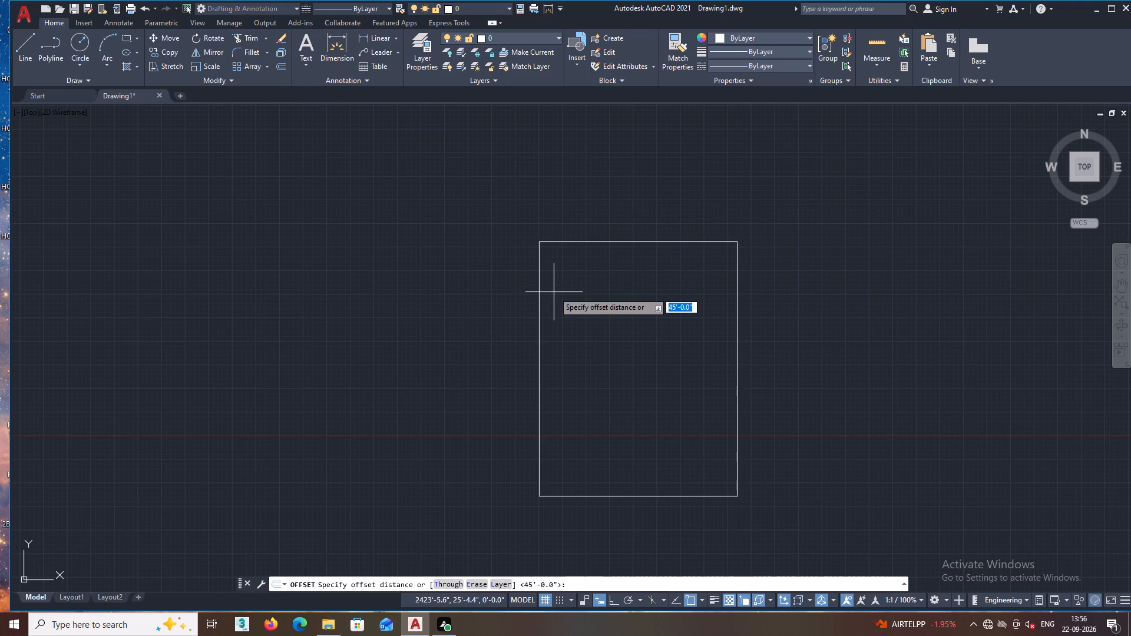
pyautogui.press('9')
pyautogui.press('Return')
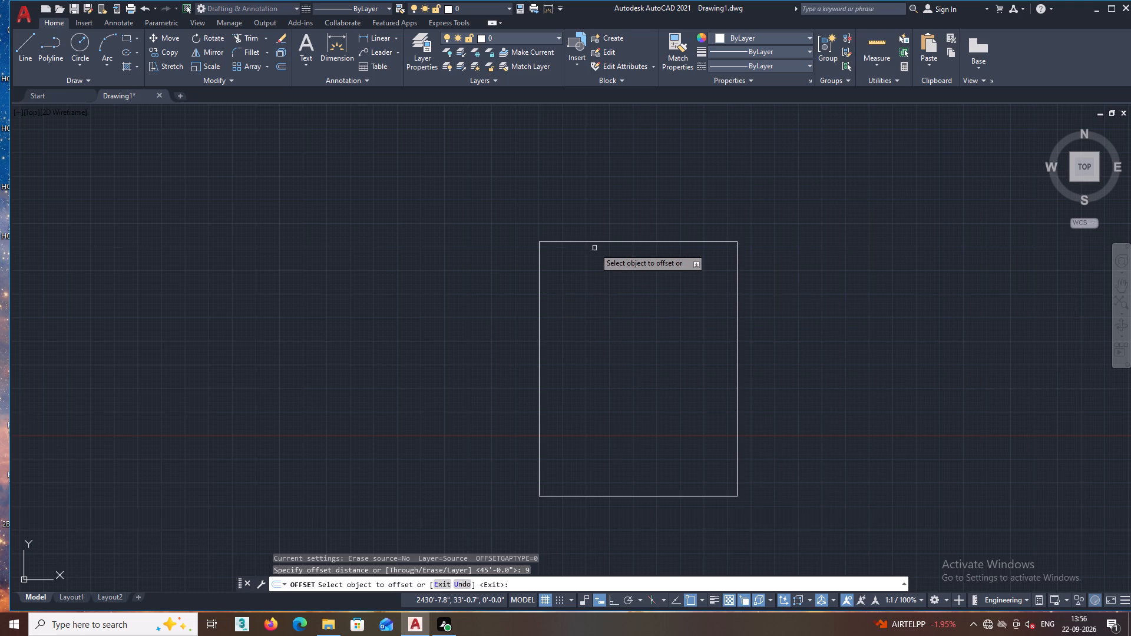
pyautogui.click(595, 240)
pyautogui.click(592, 289)
pyautogui.press('space')
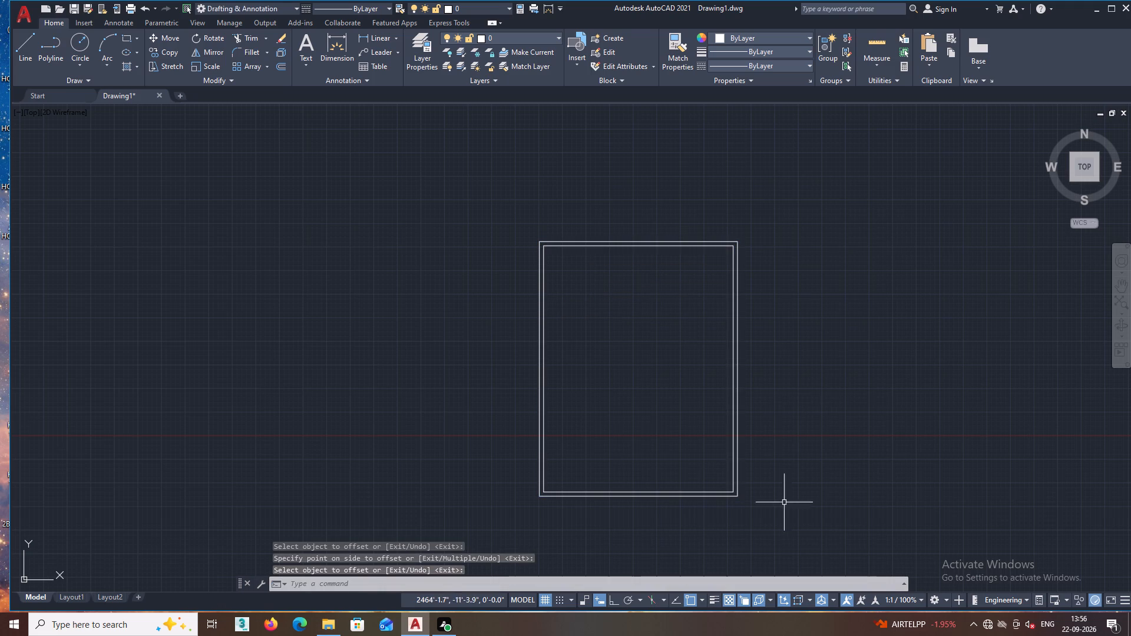
# Select both rectangles and explode them into separate lines.
pyautogui.moveTo(783, 543); pyautogui.dragTo(782, 535)
pyautogui.click(485, 168)
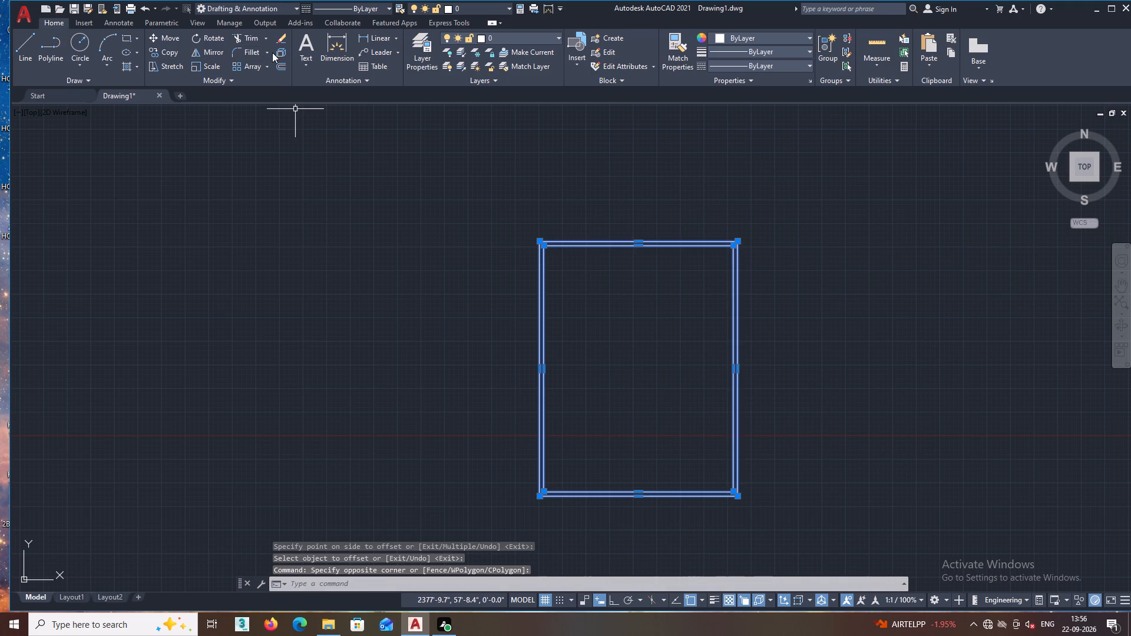
pyautogui.click(280, 50)
# Offset the inner line of the left wall 12' into the plan for a partition.
pyautogui.moveTo(511, 281); pyautogui.dragTo(550, 257, button='middle')
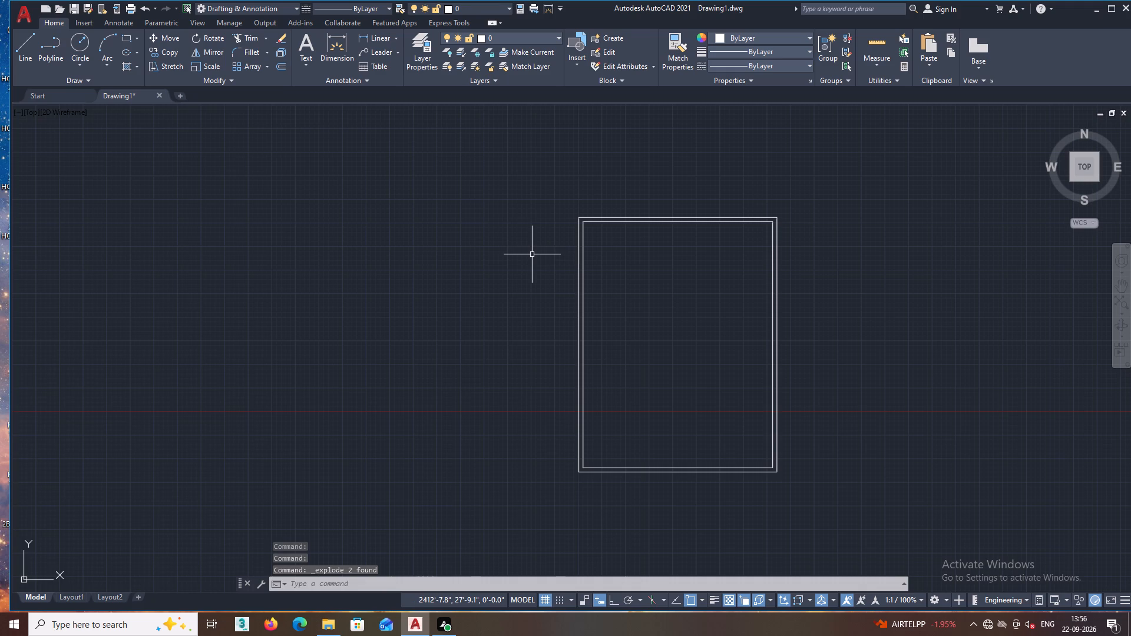
pyautogui.moveTo(514, 254); pyautogui.dragTo(464, 253, button='middle')
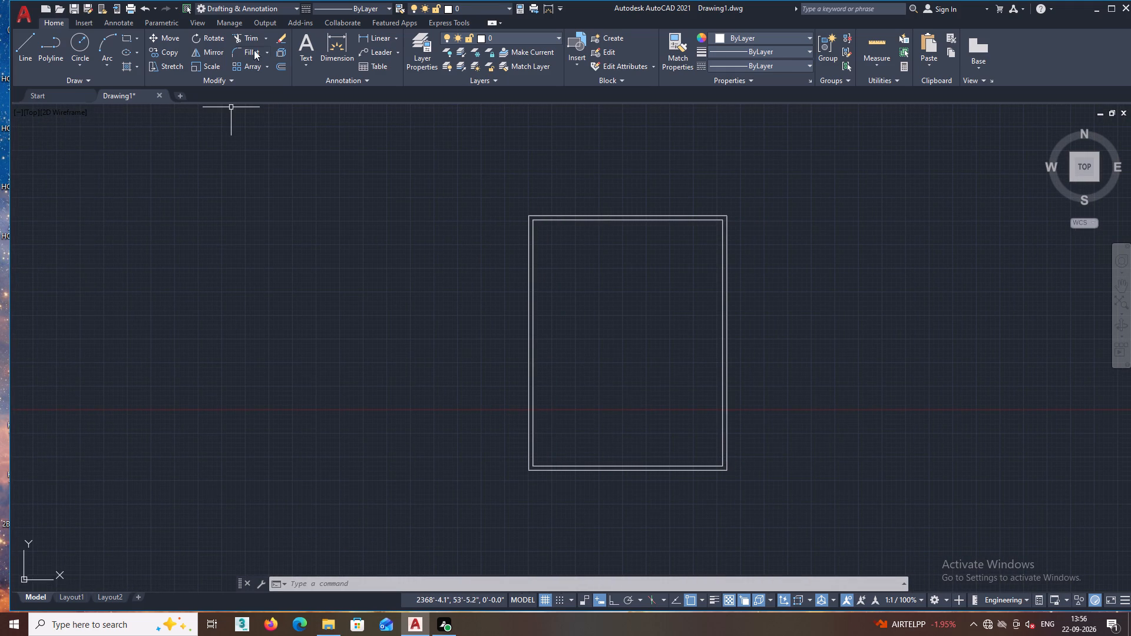
pyautogui.click(282, 65)
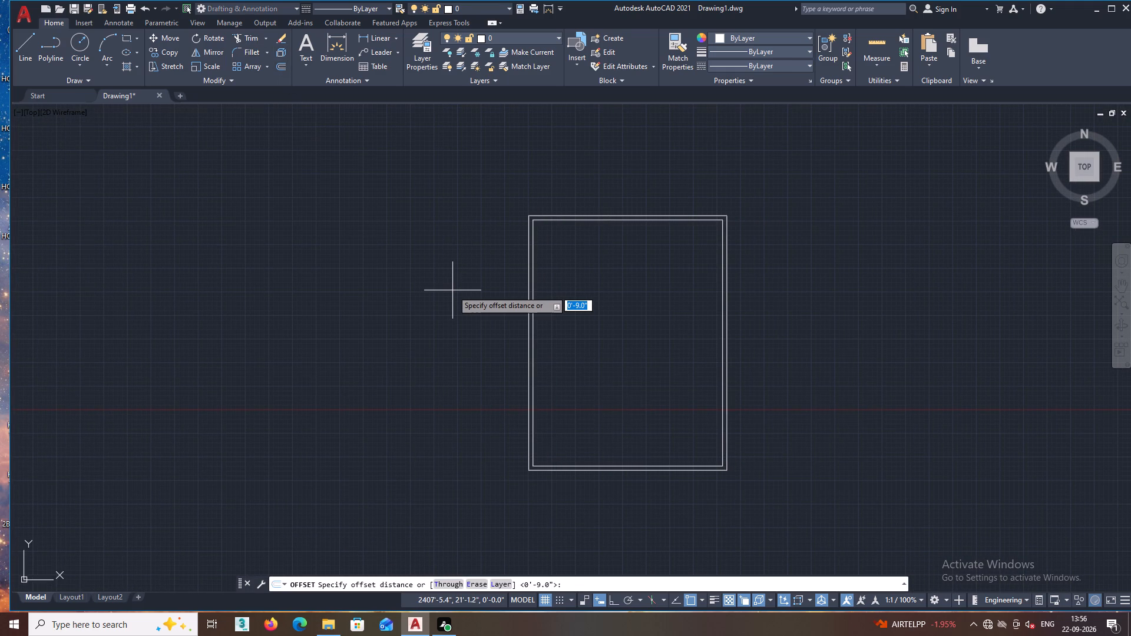
pyautogui.write("12'")
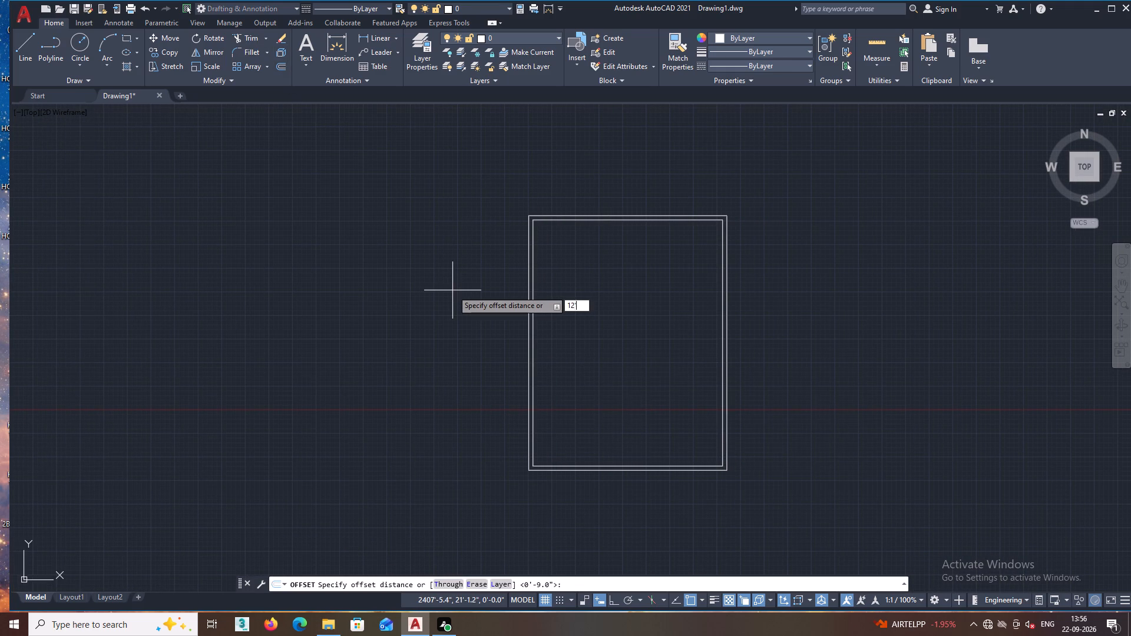
pyautogui.press('Return')
pyautogui.click(533, 296)
pyautogui.click(590, 290)
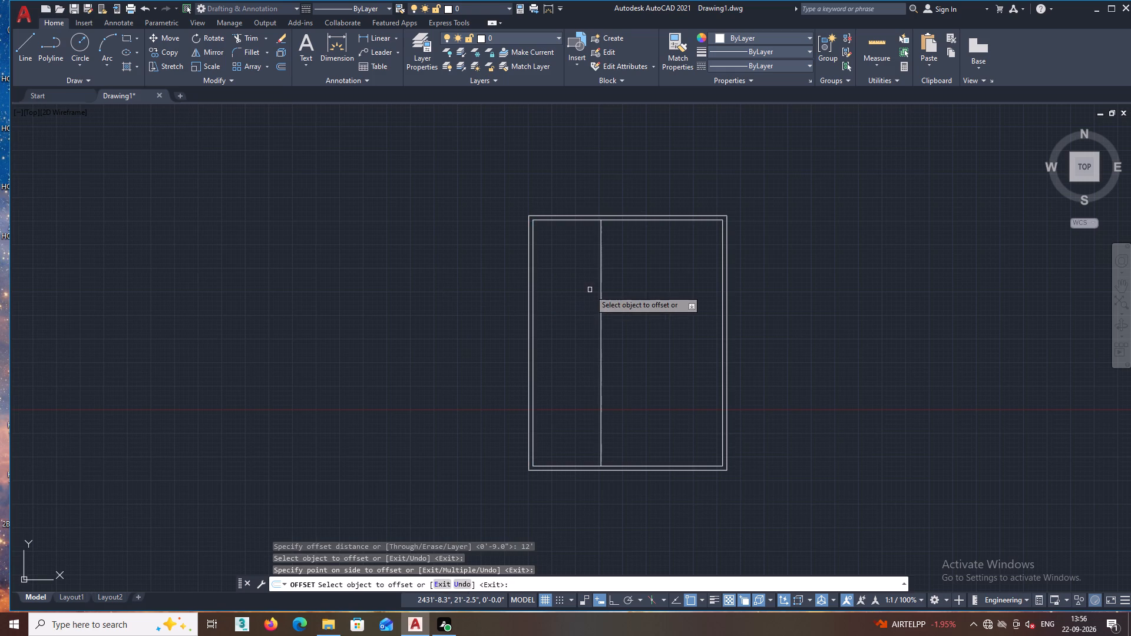
pyautogui.press('space')
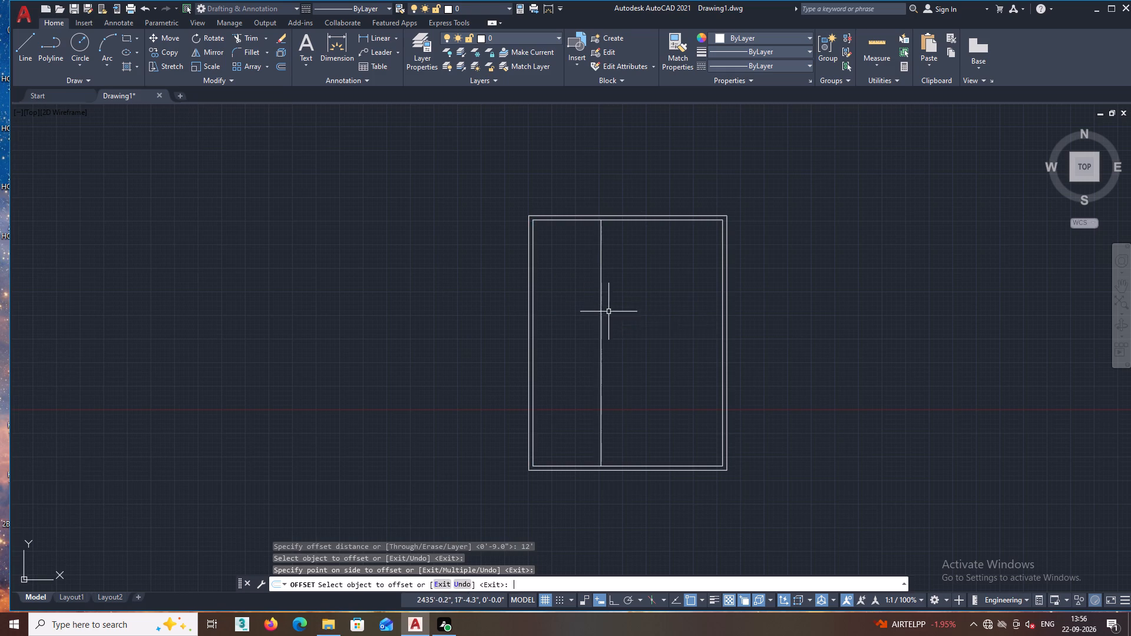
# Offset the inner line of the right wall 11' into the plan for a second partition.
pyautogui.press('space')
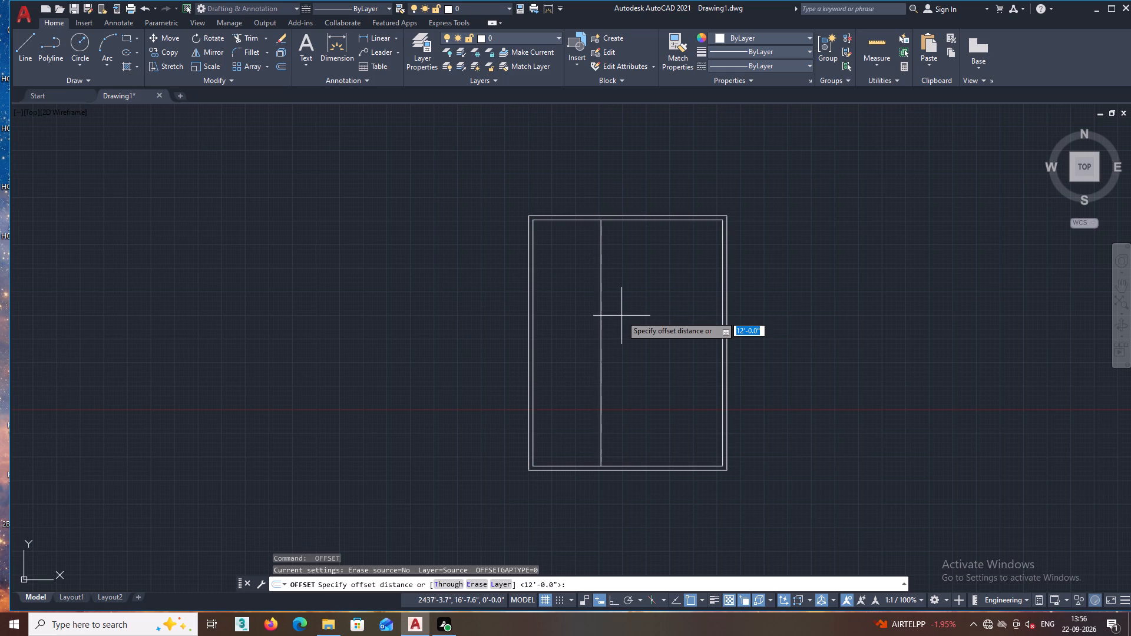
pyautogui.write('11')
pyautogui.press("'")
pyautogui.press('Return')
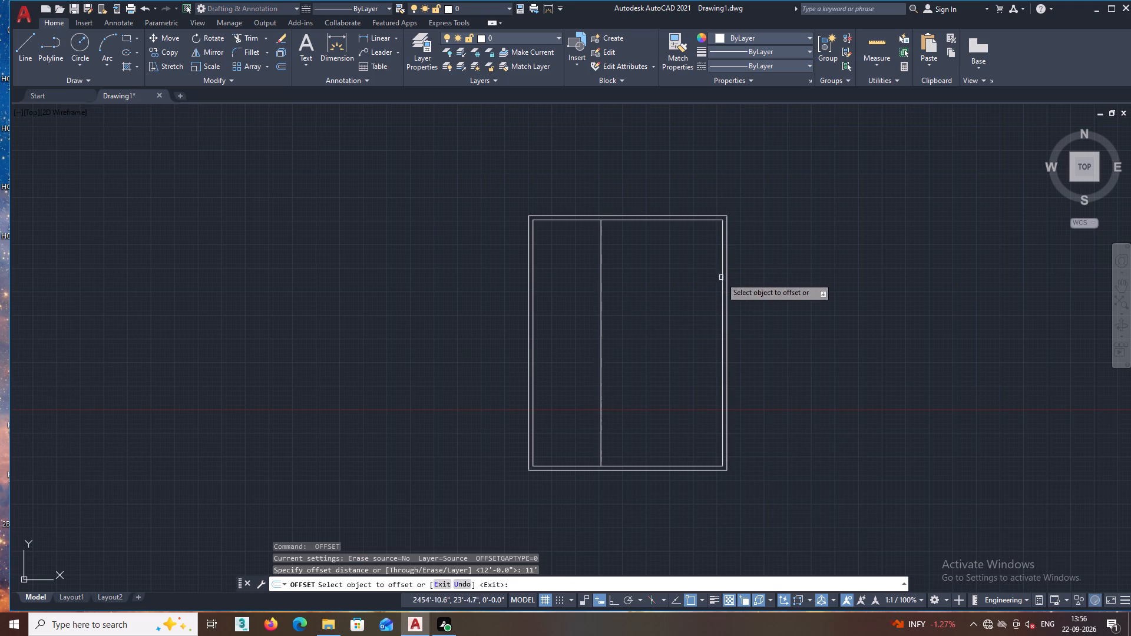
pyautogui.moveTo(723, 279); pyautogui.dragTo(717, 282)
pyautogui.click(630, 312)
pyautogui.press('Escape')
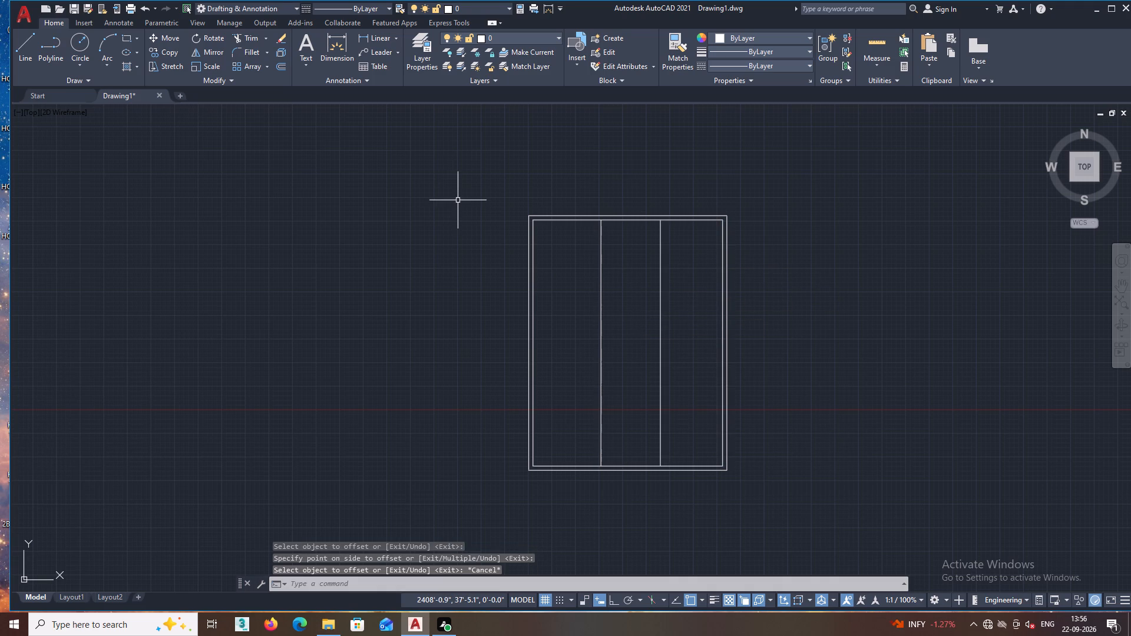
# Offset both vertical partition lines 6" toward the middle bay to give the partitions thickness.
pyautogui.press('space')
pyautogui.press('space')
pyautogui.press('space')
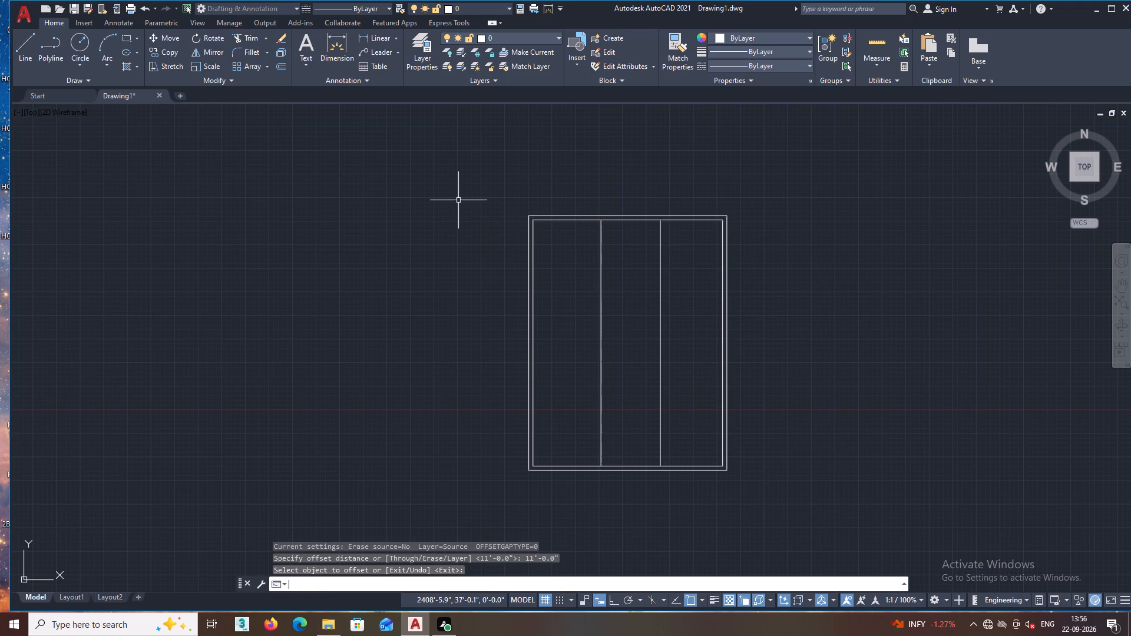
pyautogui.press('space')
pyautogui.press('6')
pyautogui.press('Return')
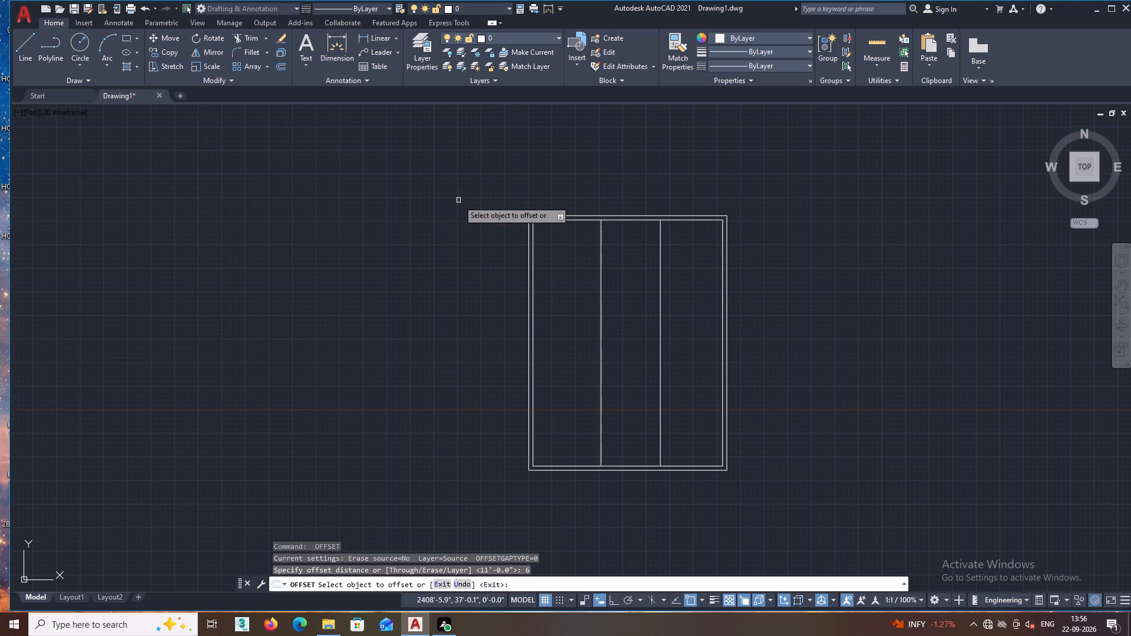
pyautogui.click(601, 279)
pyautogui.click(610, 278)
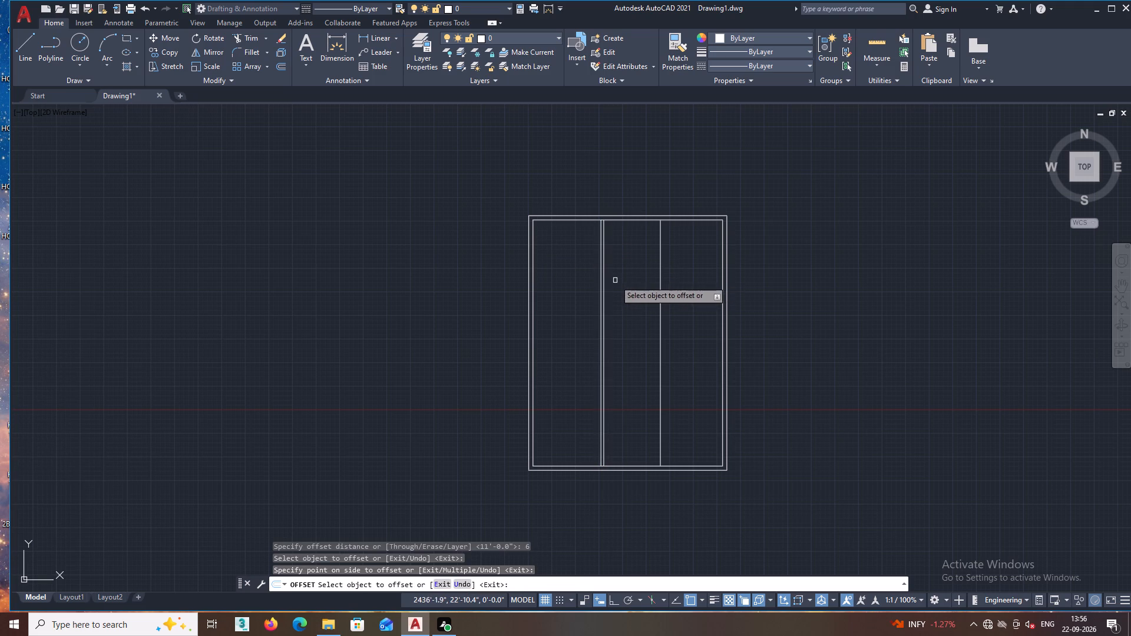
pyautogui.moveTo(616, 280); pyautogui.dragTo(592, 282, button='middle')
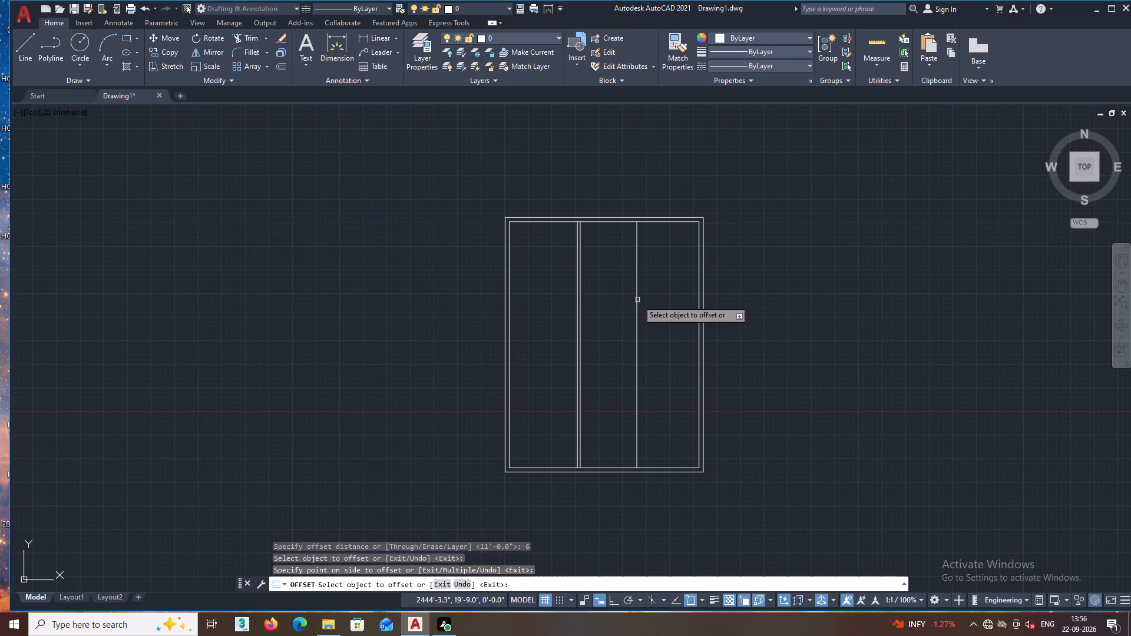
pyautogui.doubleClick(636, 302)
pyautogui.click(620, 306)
# Check the widths of the middle and right bays with Quick Measure.
pyautogui.moveTo(618, 308); pyautogui.dragTo(621, 301, button='middle')
pyautogui.click(874, 40)
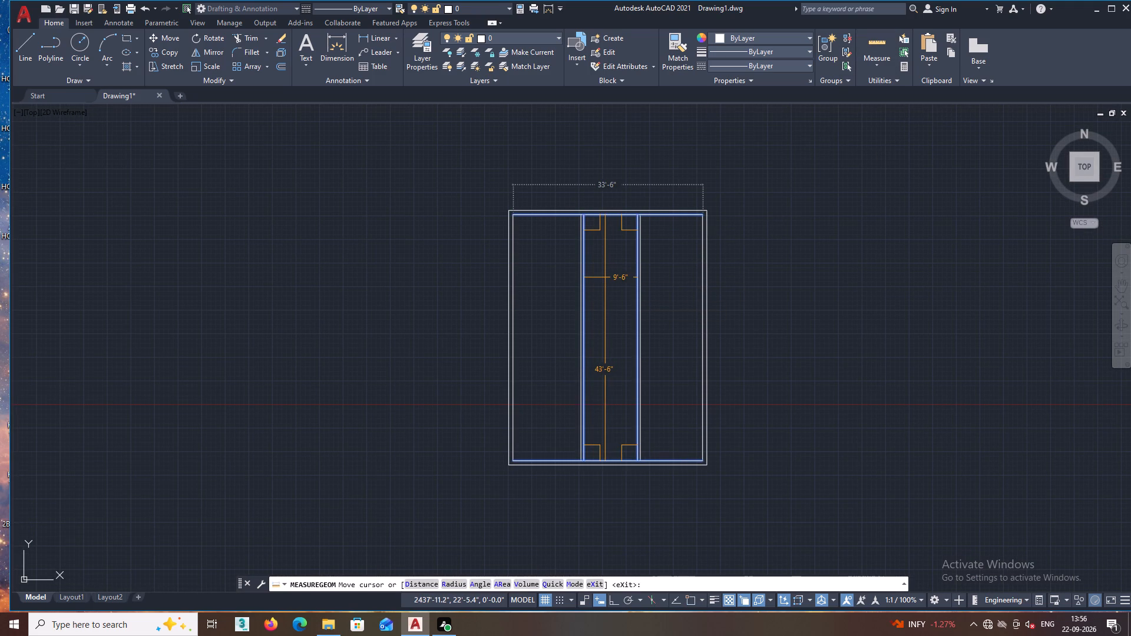
pyautogui.scroll(1, 605, 277)
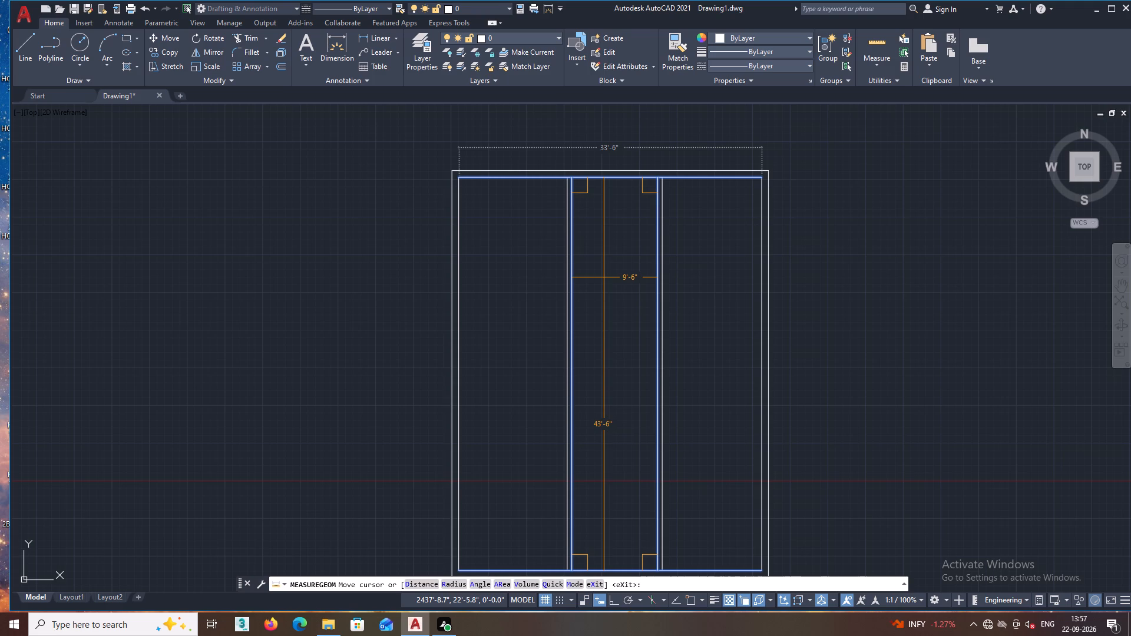
pyautogui.moveTo(604, 277); pyautogui.dragTo(567, 295, button='middle')
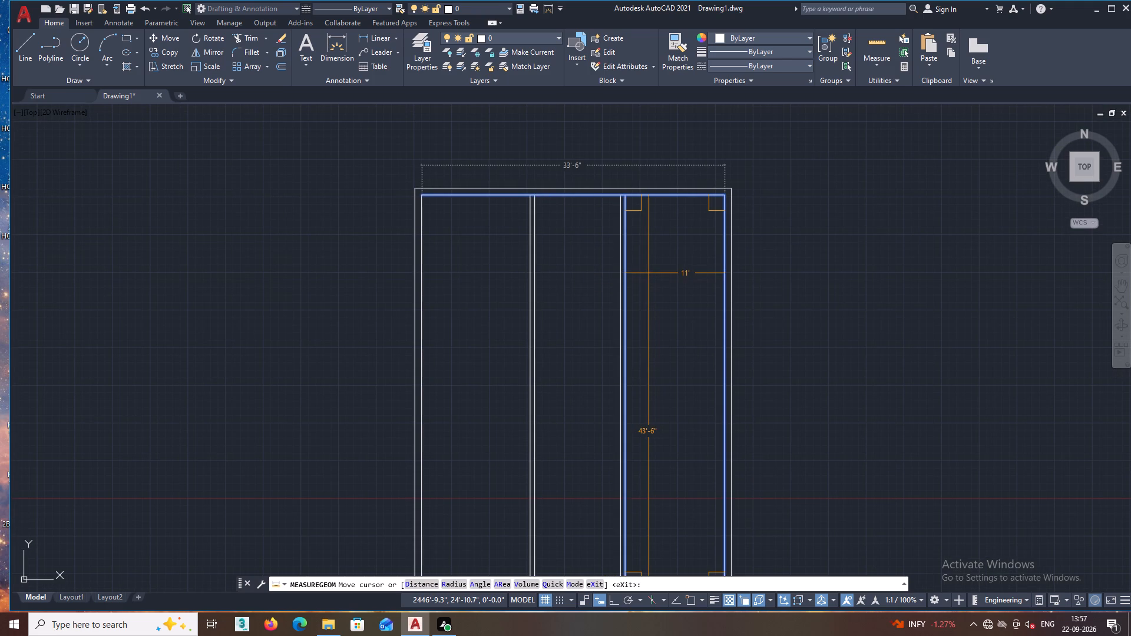
pyautogui.press('Escape')
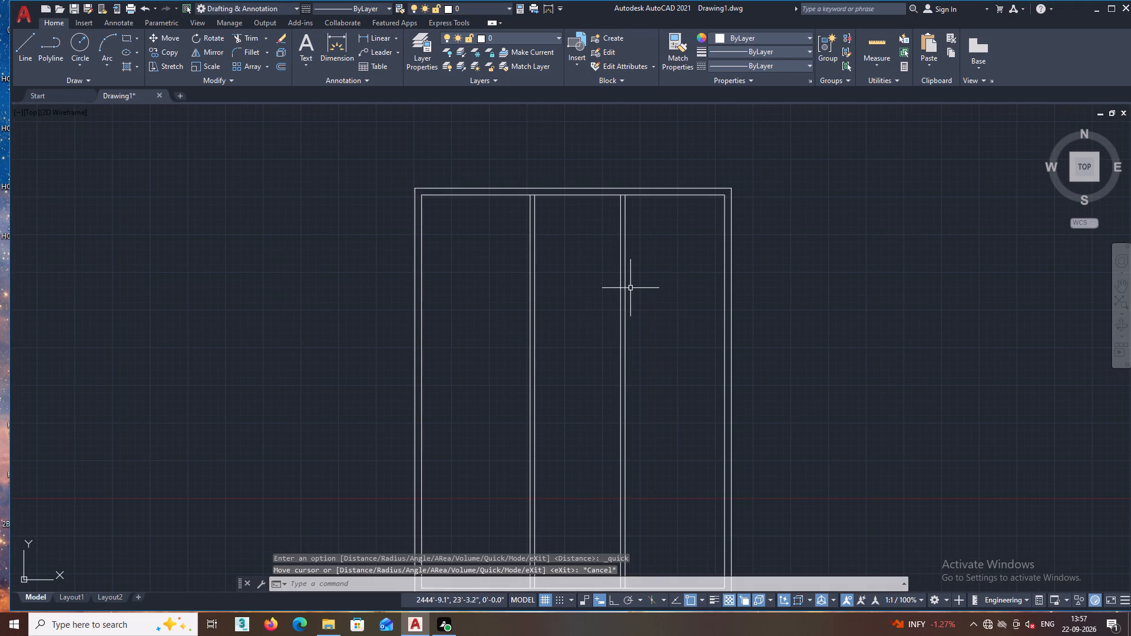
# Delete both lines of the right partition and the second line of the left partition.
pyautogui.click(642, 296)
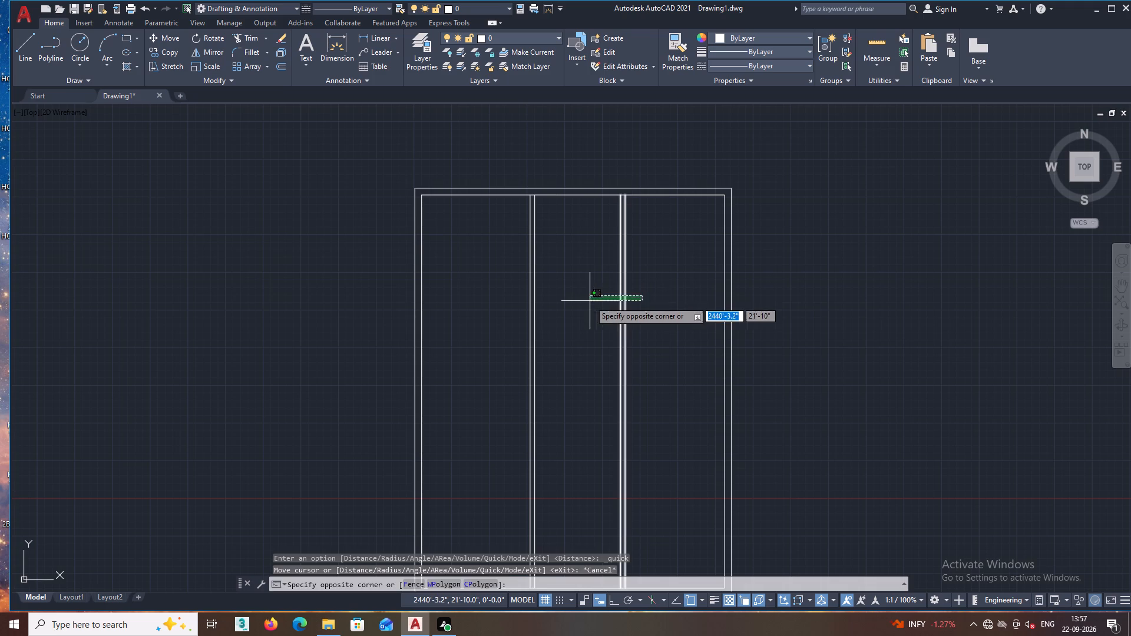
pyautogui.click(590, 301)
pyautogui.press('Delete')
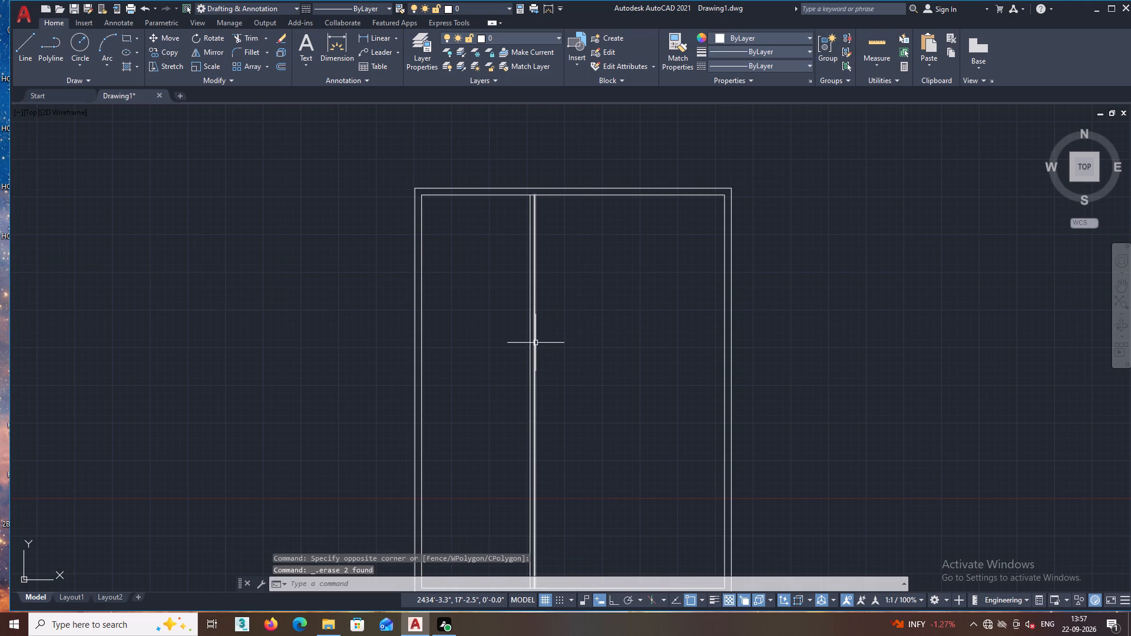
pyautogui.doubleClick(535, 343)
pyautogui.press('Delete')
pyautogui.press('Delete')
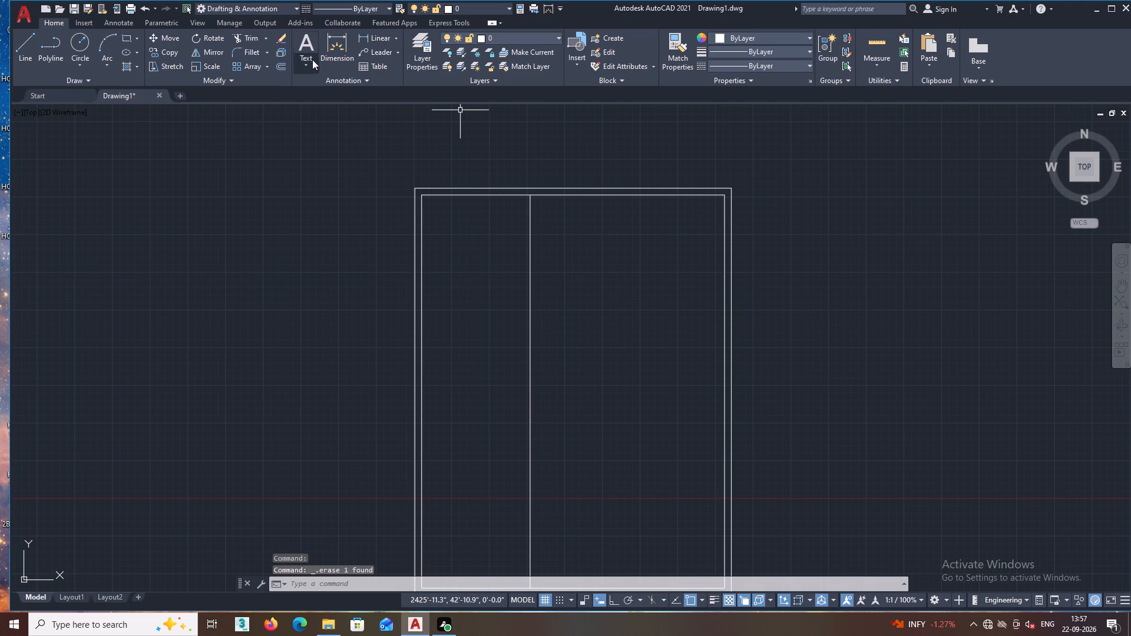
# Offset the inner line of the right wall 9'6" into the plan for the second partition.
pyautogui.click(280, 67)
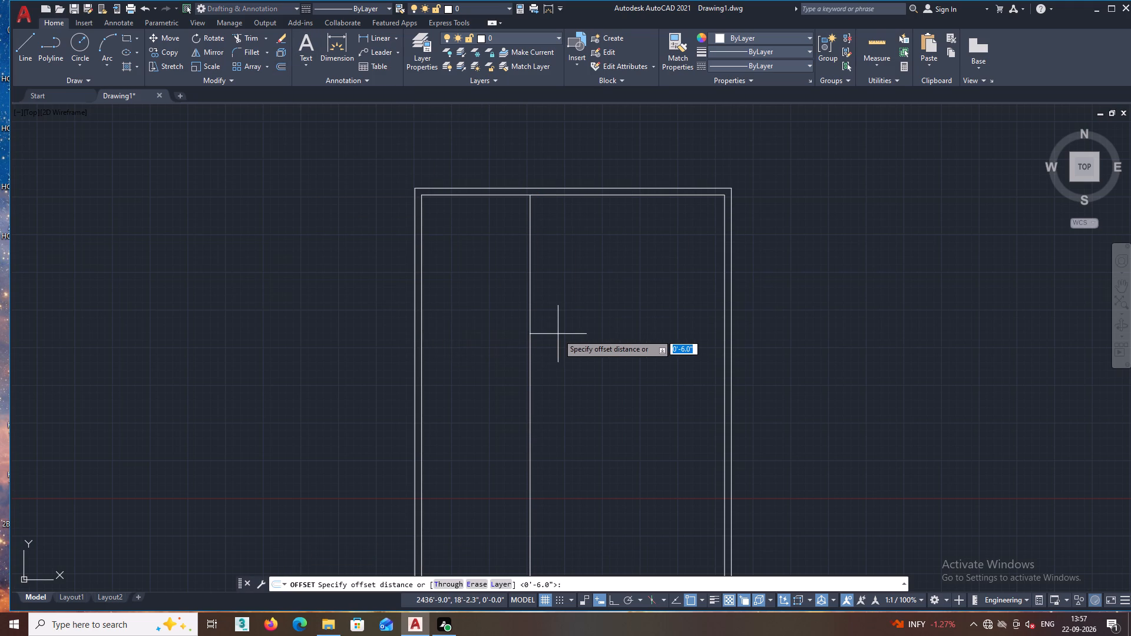
pyautogui.write("9'")
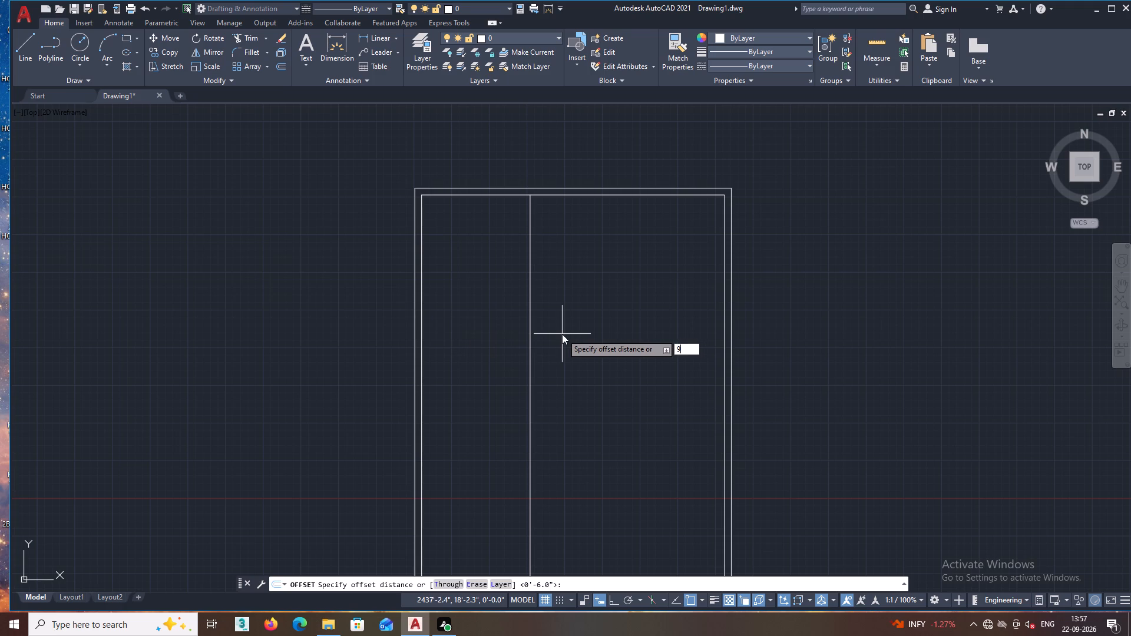
pyautogui.press('6')
pyautogui.press('Return')
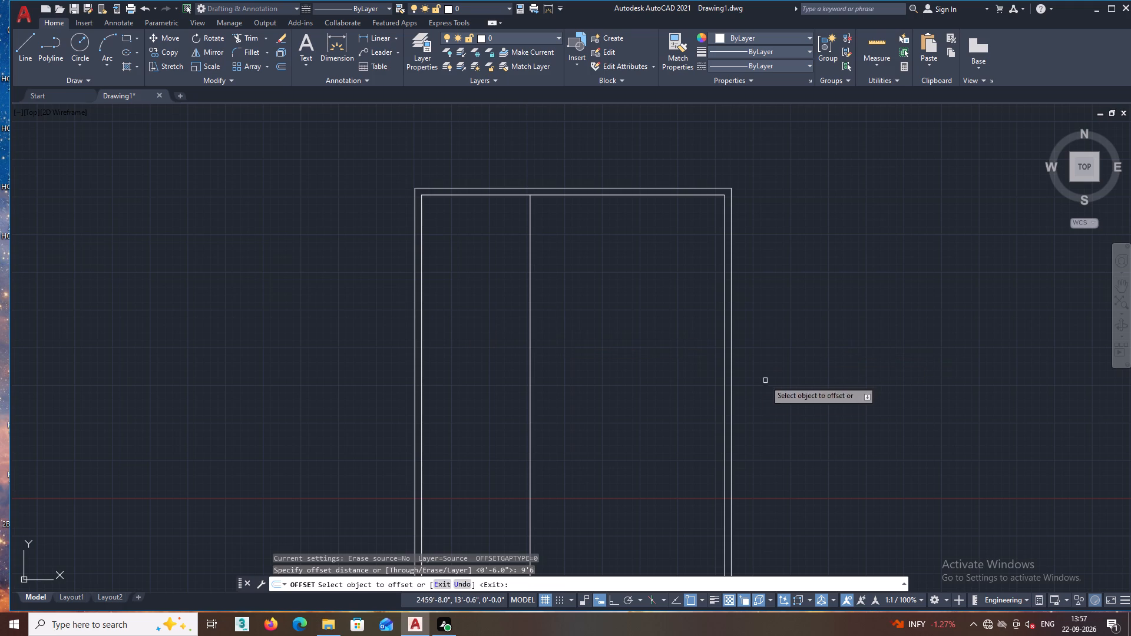
pyautogui.click(725, 426)
pyautogui.click(689, 430)
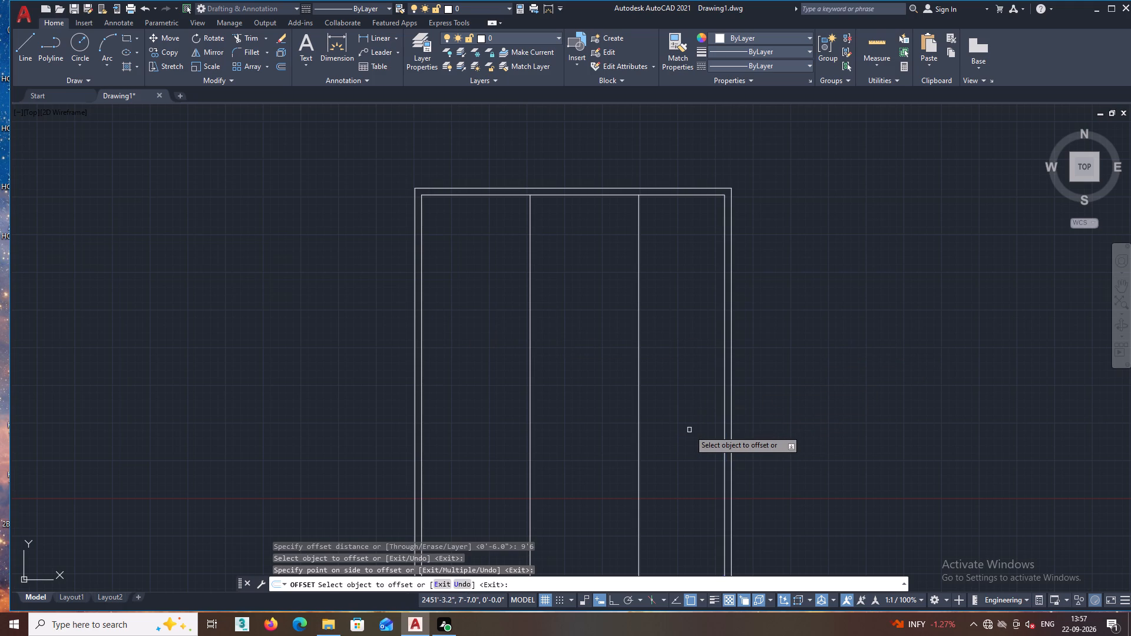
pyautogui.moveTo(687, 429); pyautogui.dragTo(717, 392, button='middle')
pyautogui.press('space')
# Offset both vertical partition lines 6" toward the middle bay to give the partitions thickness.
pyautogui.press('space')
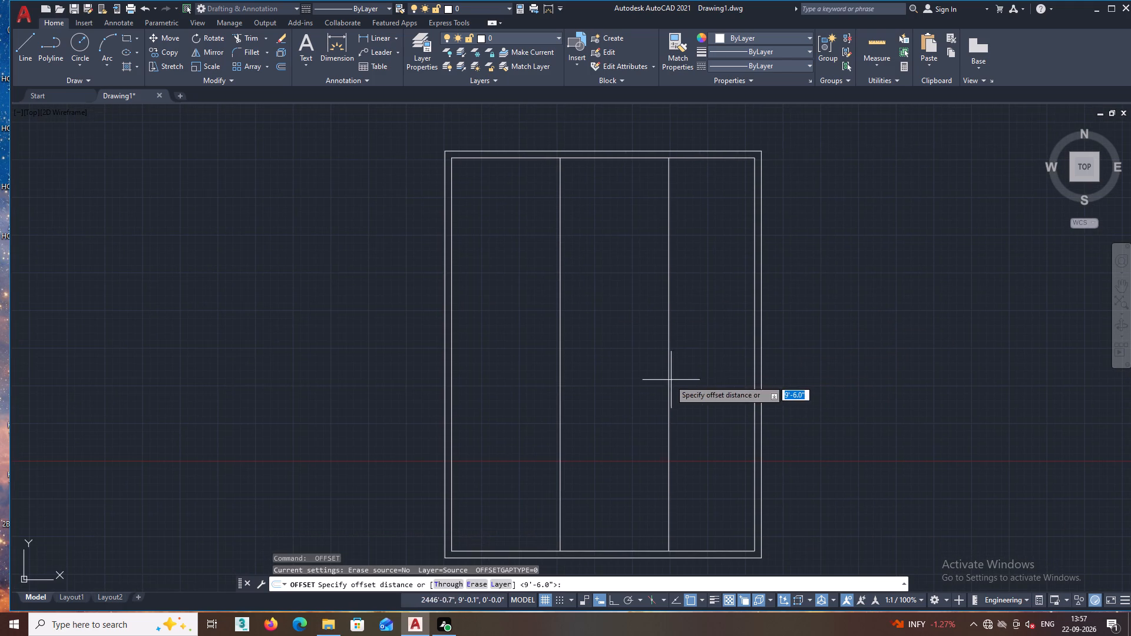
pyautogui.press('6')
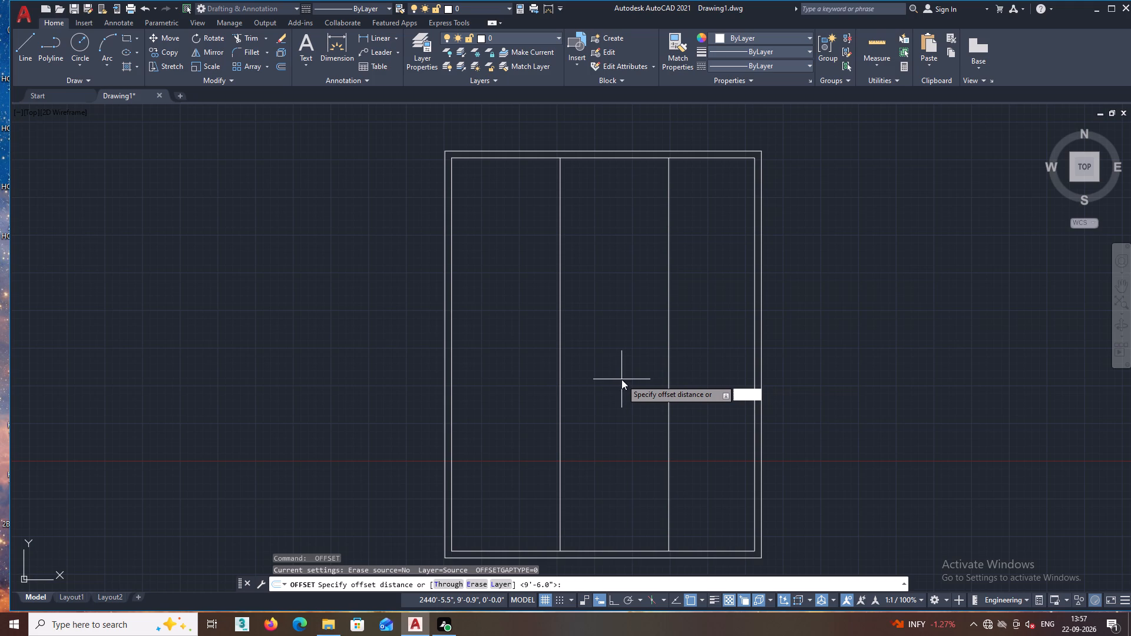
pyautogui.press('Return')
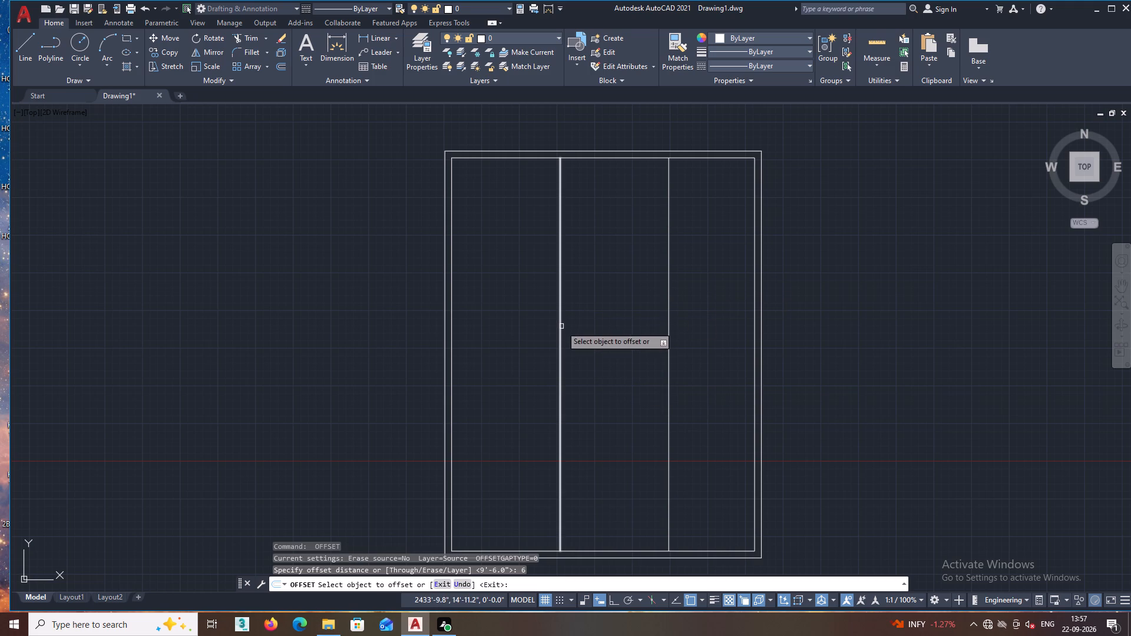
pyautogui.click(561, 326)
pyautogui.click(574, 326)
pyautogui.click(670, 320)
pyautogui.doubleClick(652, 326)
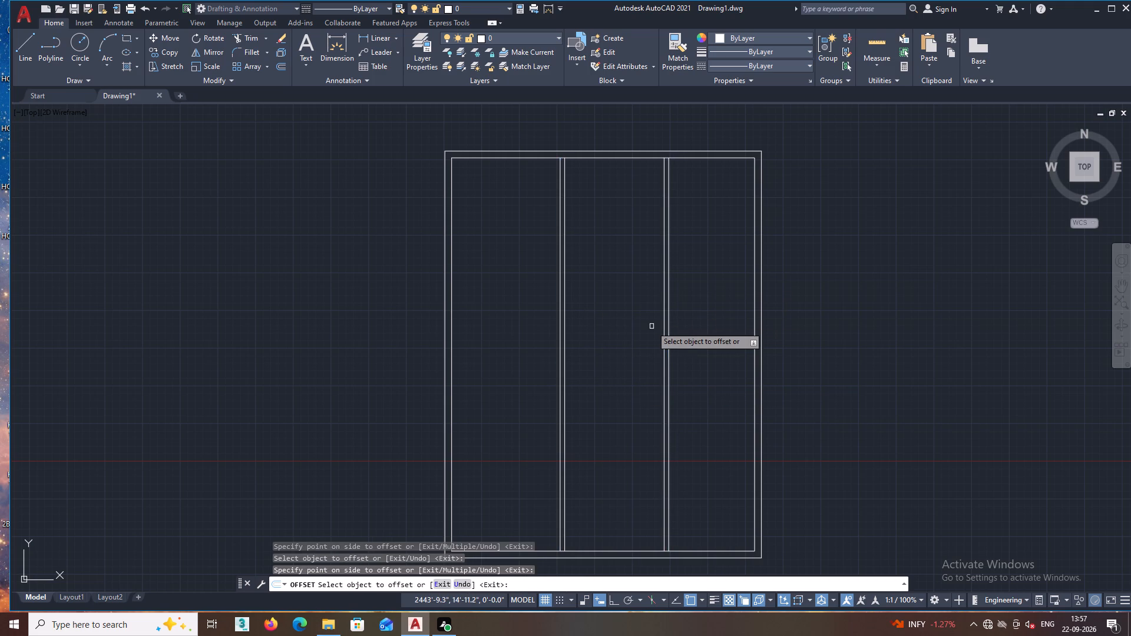
pyautogui.press('space')
# Check the middle bay's width between the two partitions with Quick Measure.
pyautogui.click(868, 45)
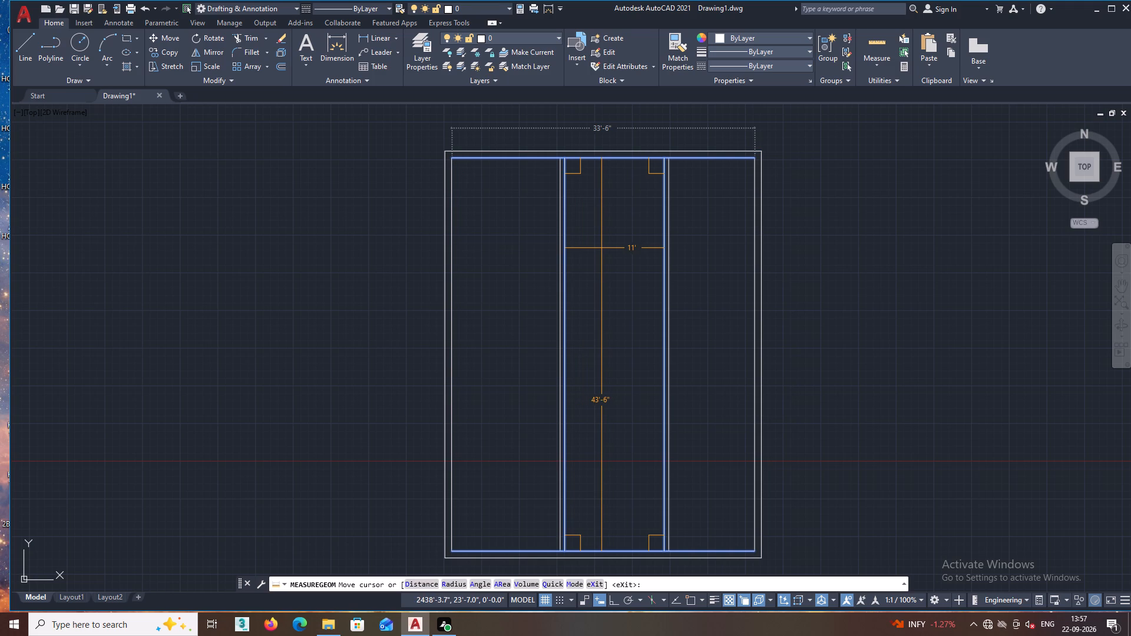
pyautogui.press('Escape')
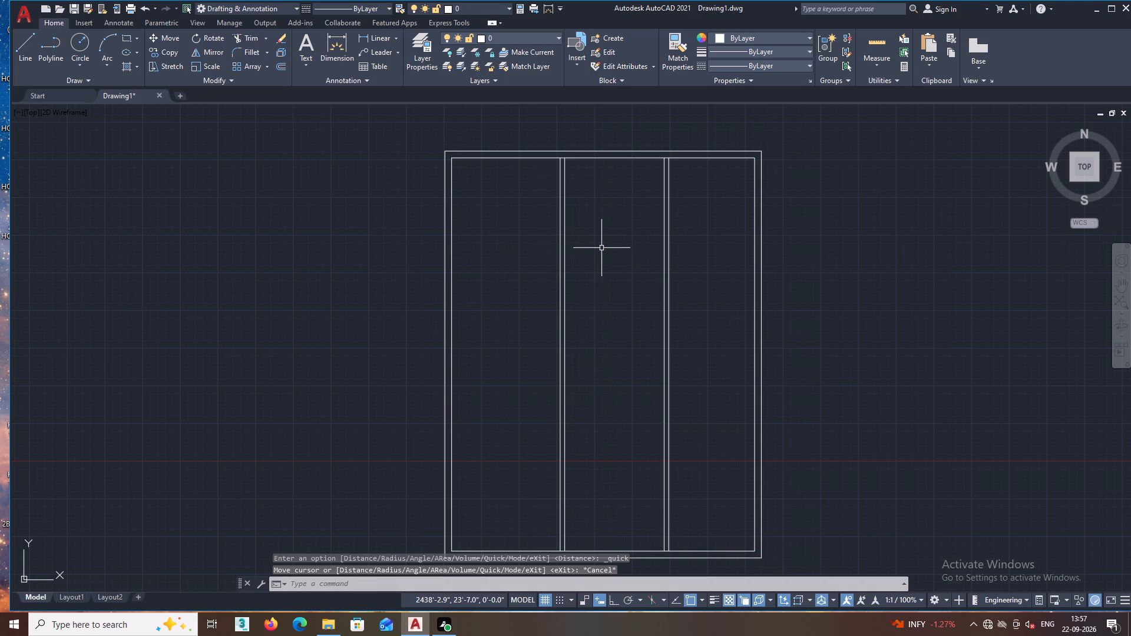
# Offset the inner line of the top wall 5'10" down into the plan for a horizontal partition.
pyautogui.moveTo(609, 274); pyautogui.dragTo(633, 270, button='middle')
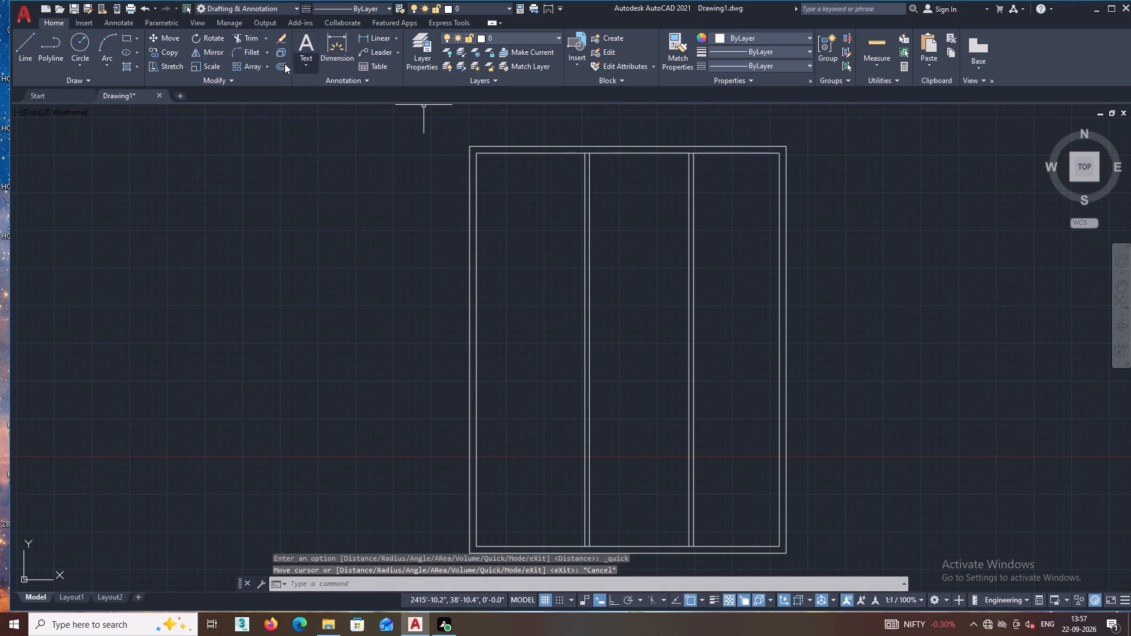
pyautogui.click(283, 64)
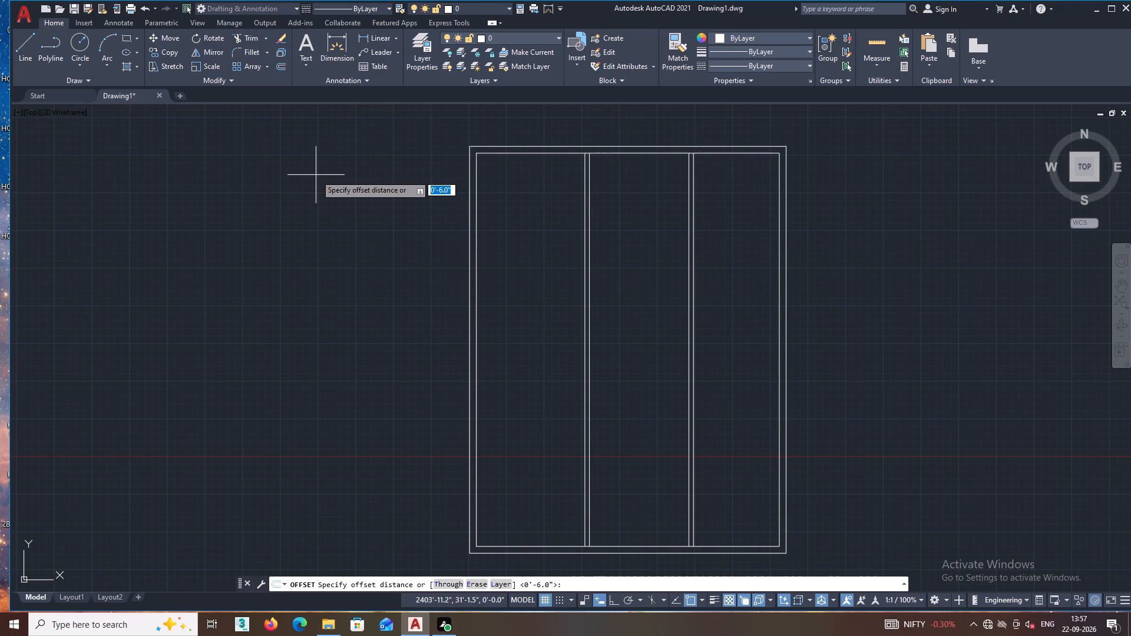
pyautogui.write("5'10")
pyautogui.press('Return')
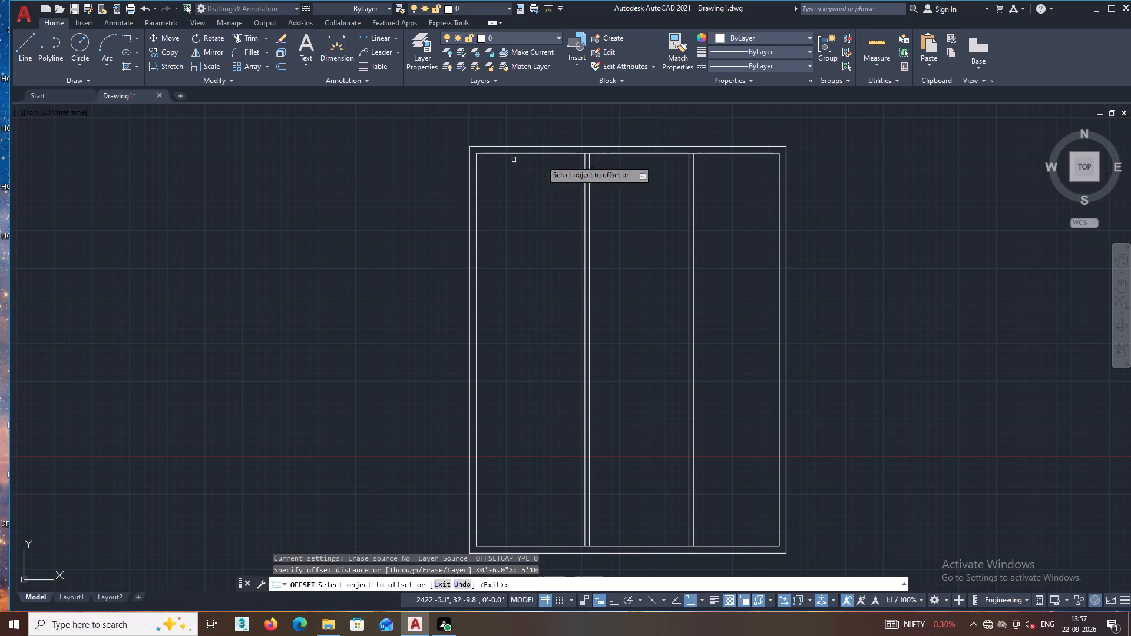
pyautogui.click(665, 153)
pyautogui.doubleClick(658, 210)
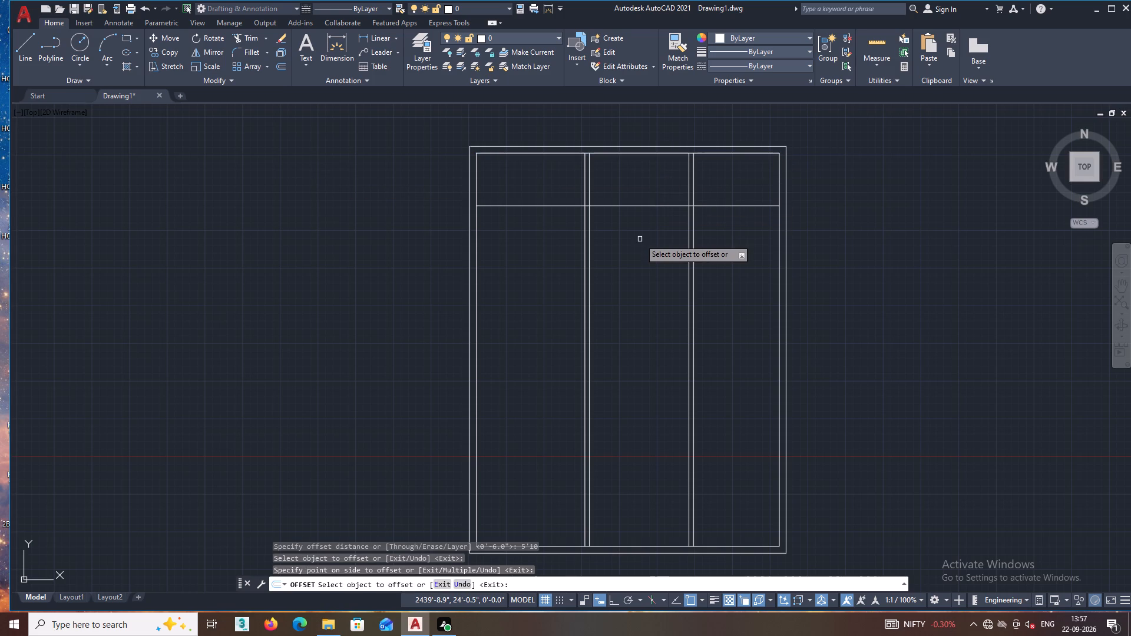
# Offset the new horizontal partition line 6" downward to give the partition its thickness.
pyautogui.moveTo(640, 241); pyautogui.dragTo(621, 317, button='middle')
pyautogui.moveTo(624, 329); pyautogui.dragTo(596, 339, button='middle')
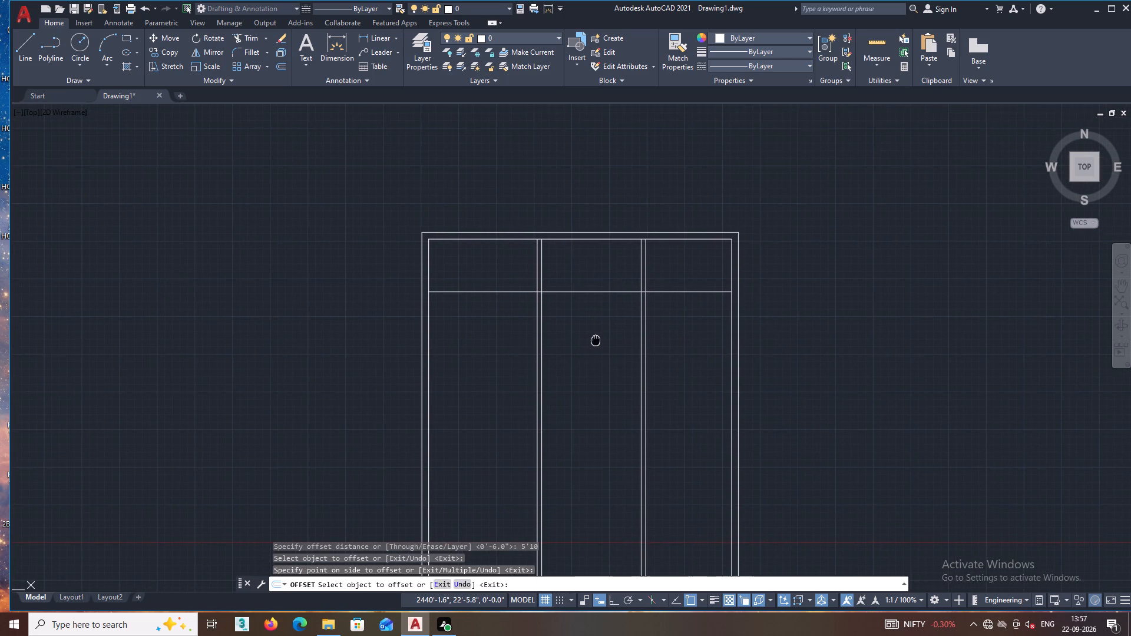
pyautogui.moveTo(596, 339); pyautogui.dragTo(593, 320, button='middle')
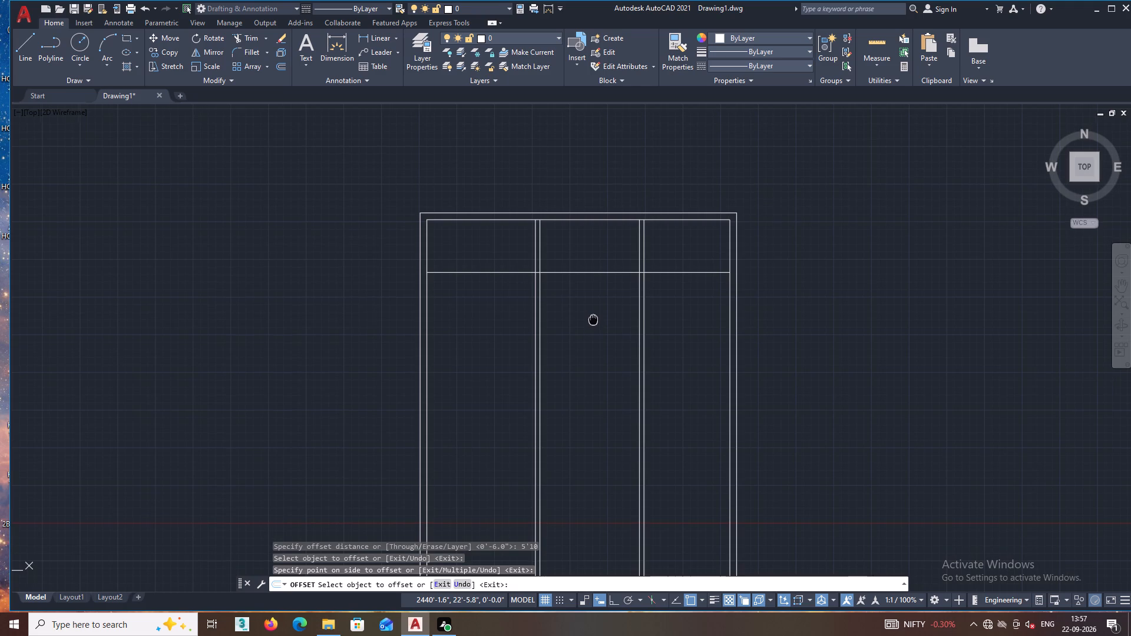
pyautogui.moveTo(593, 320); pyautogui.dragTo(590, 322, button='middle')
pyautogui.scroll(3, 603, 290)
pyautogui.moveTo(600, 313); pyautogui.dragTo(614, 493, button='middle')
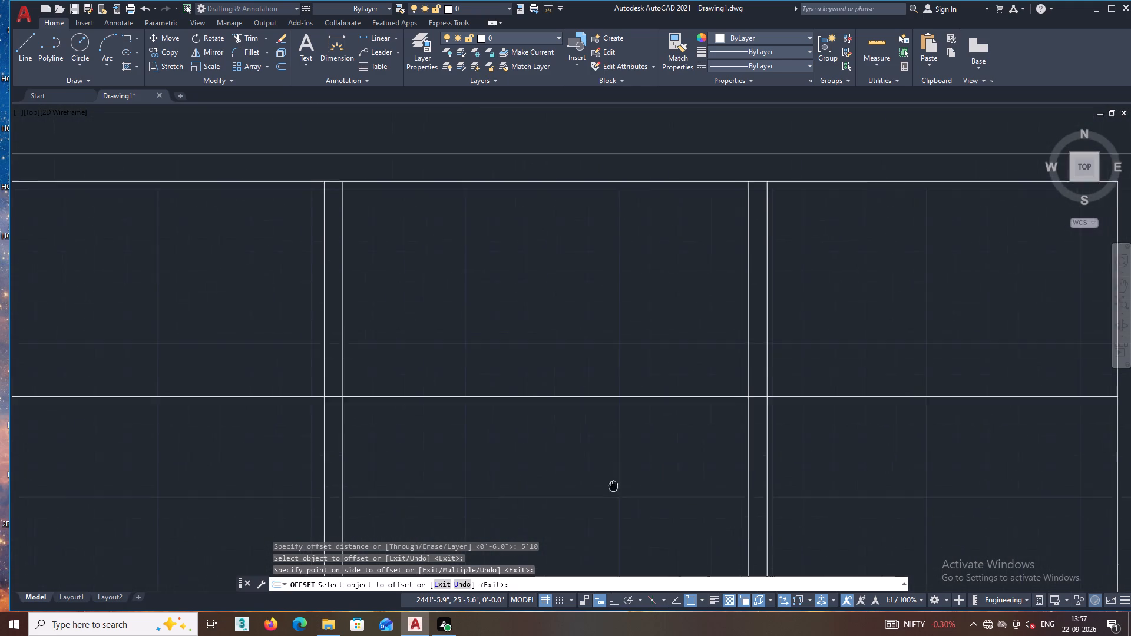
pyautogui.moveTo(614, 493); pyautogui.dragTo(621, 452, button='middle')
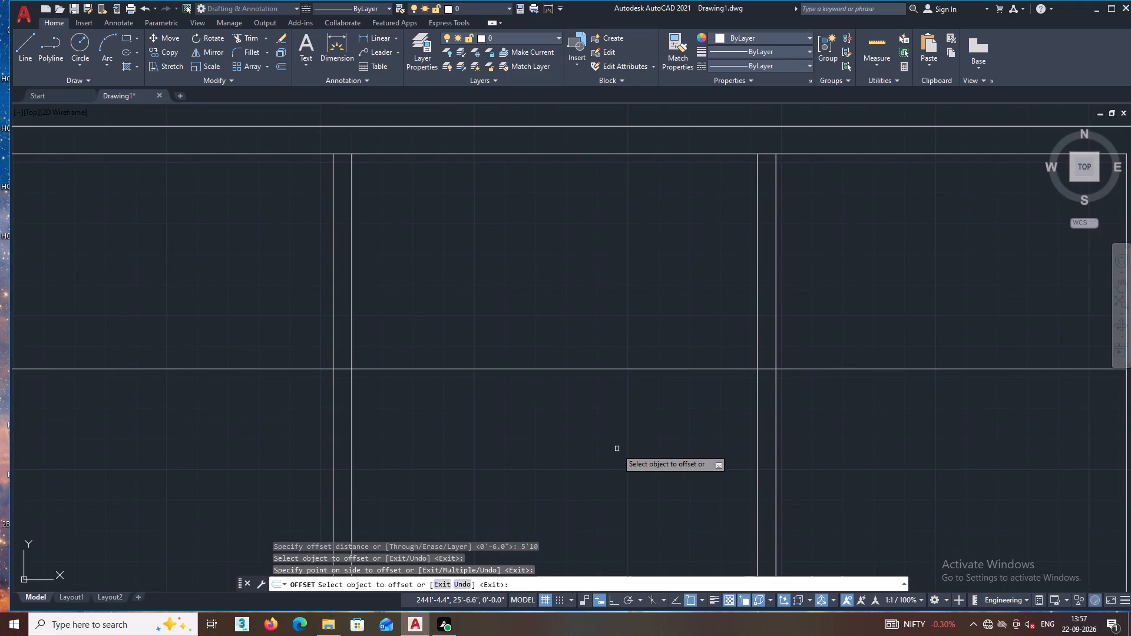
pyautogui.press('space')
pyautogui.press('space')
pyautogui.press('6')
pyautogui.press('Return')
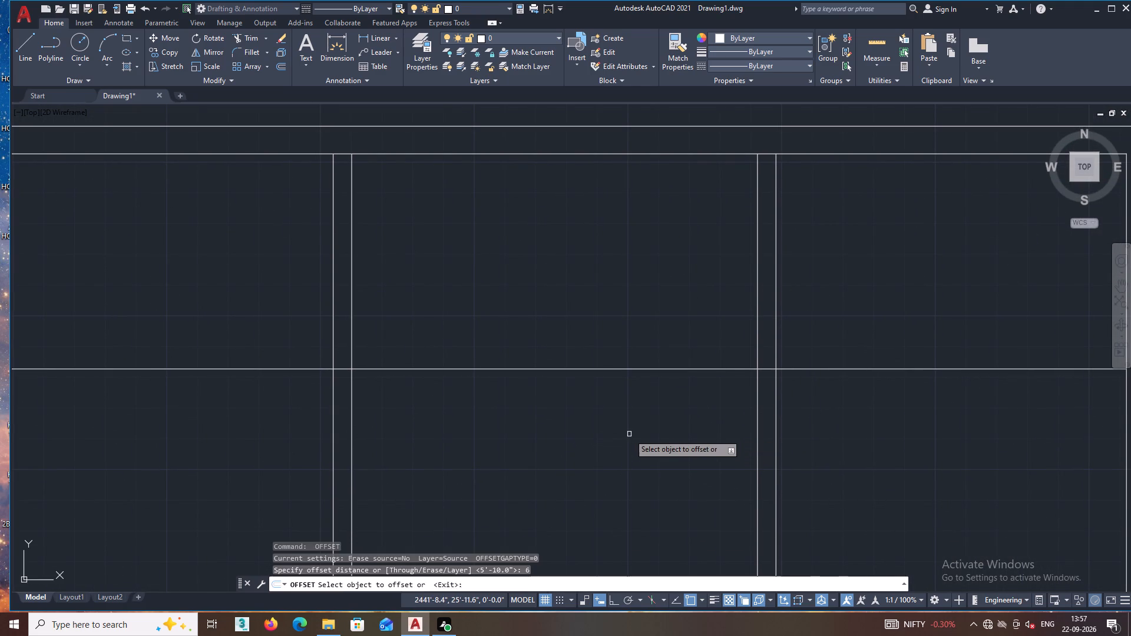
pyautogui.click(634, 370)
pyautogui.click(628, 398)
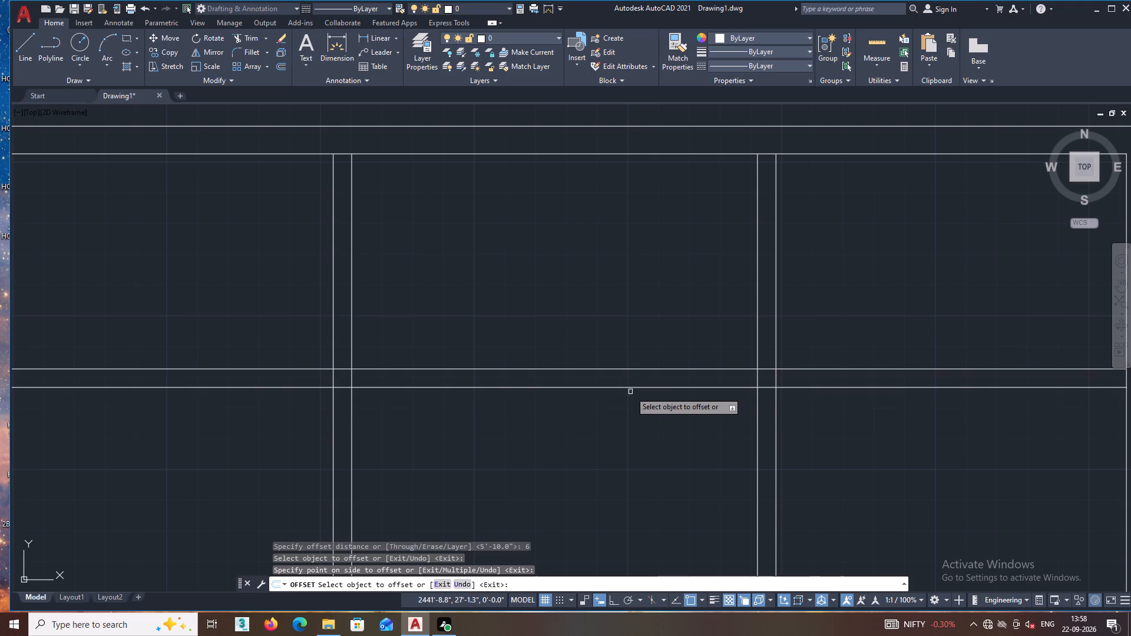
pyautogui.press('space')
# Check the size of the top middle room with Quick Measure.
pyautogui.click(880, 35)
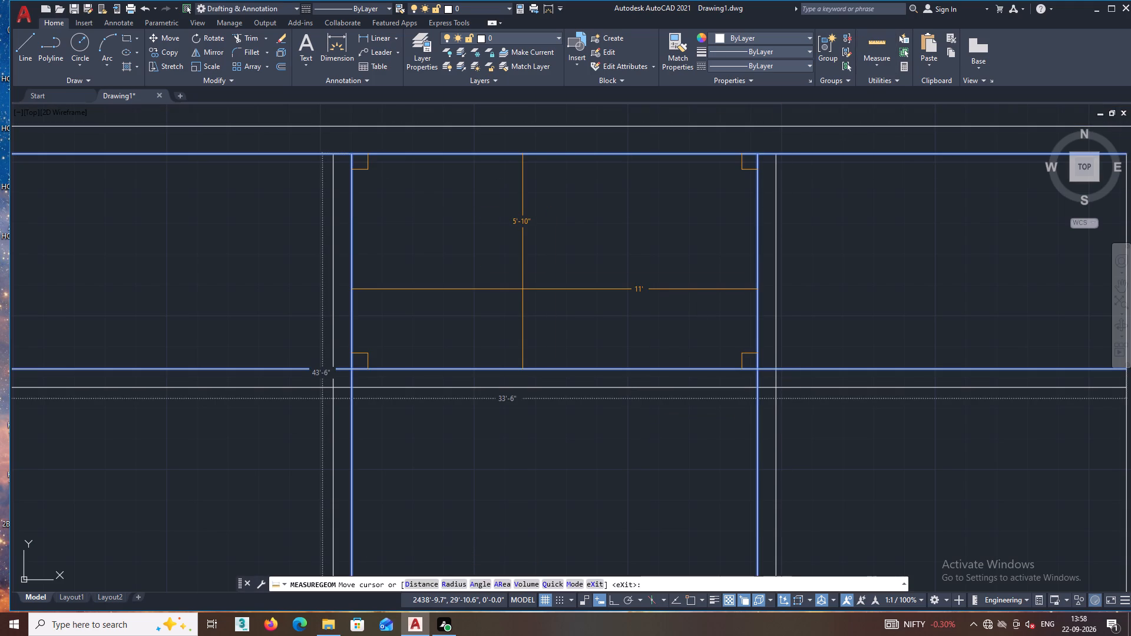
pyautogui.press('Escape')
# Trim both horizontal partition lines out of the left bay, up to the left vertical partition.
pyautogui.moveTo(515, 303); pyautogui.dragTo(660, 301, button='middle')
pyautogui.scroll(-2, 623, 389)
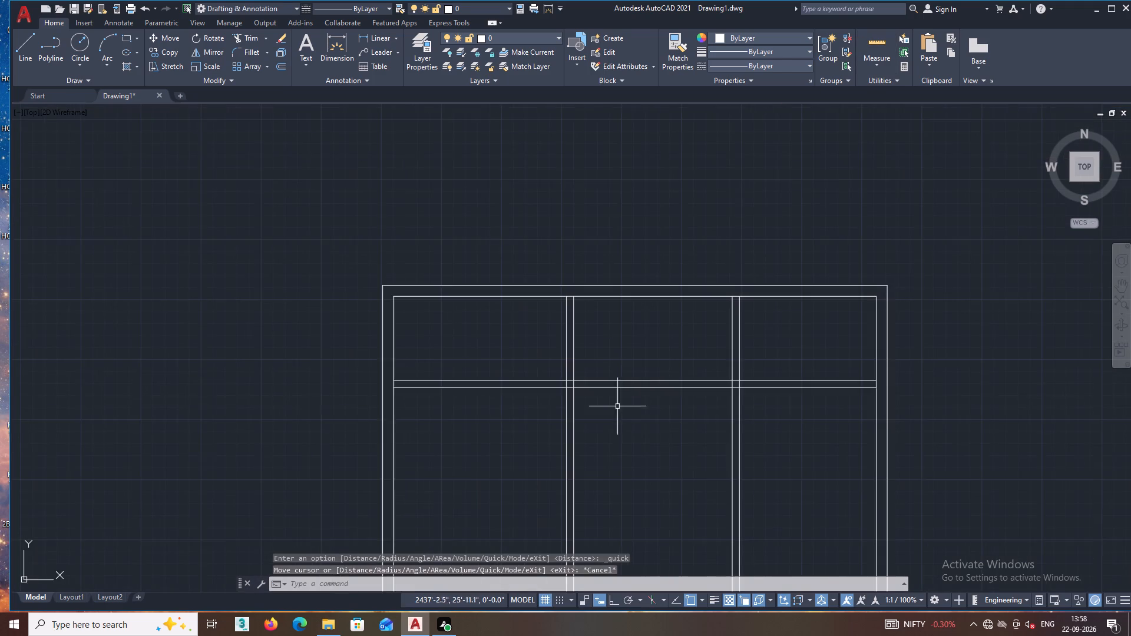
pyautogui.moveTo(619, 427); pyautogui.dragTo(626, 446, button='middle')
pyautogui.write('TR')
pyautogui.press('Return')
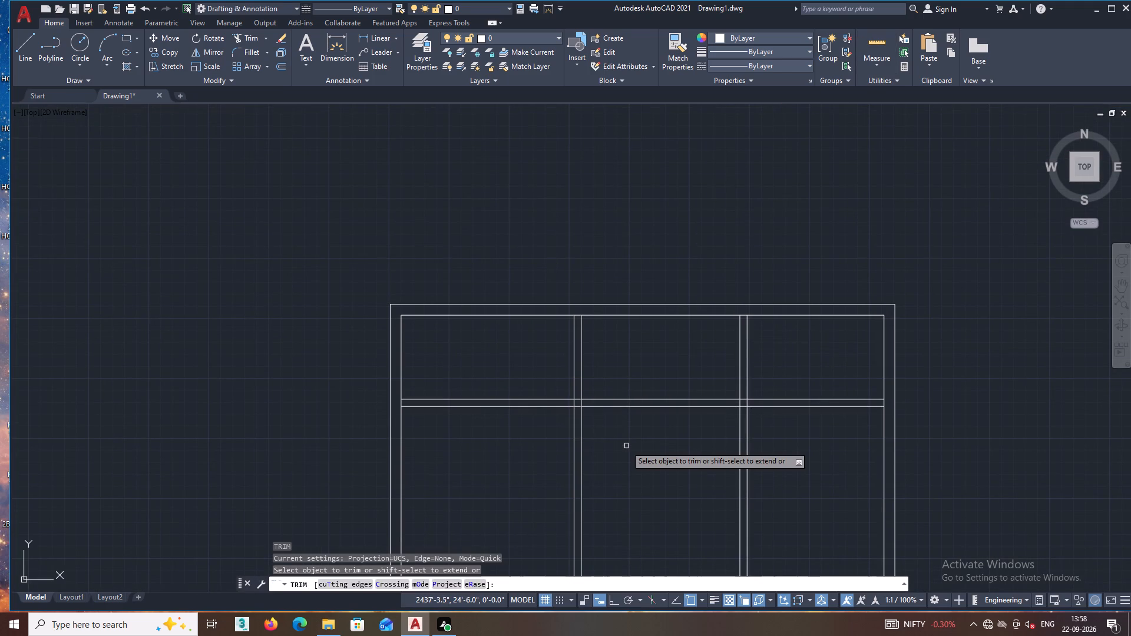
pyautogui.click(554, 360)
pyautogui.doubleClick(539, 465)
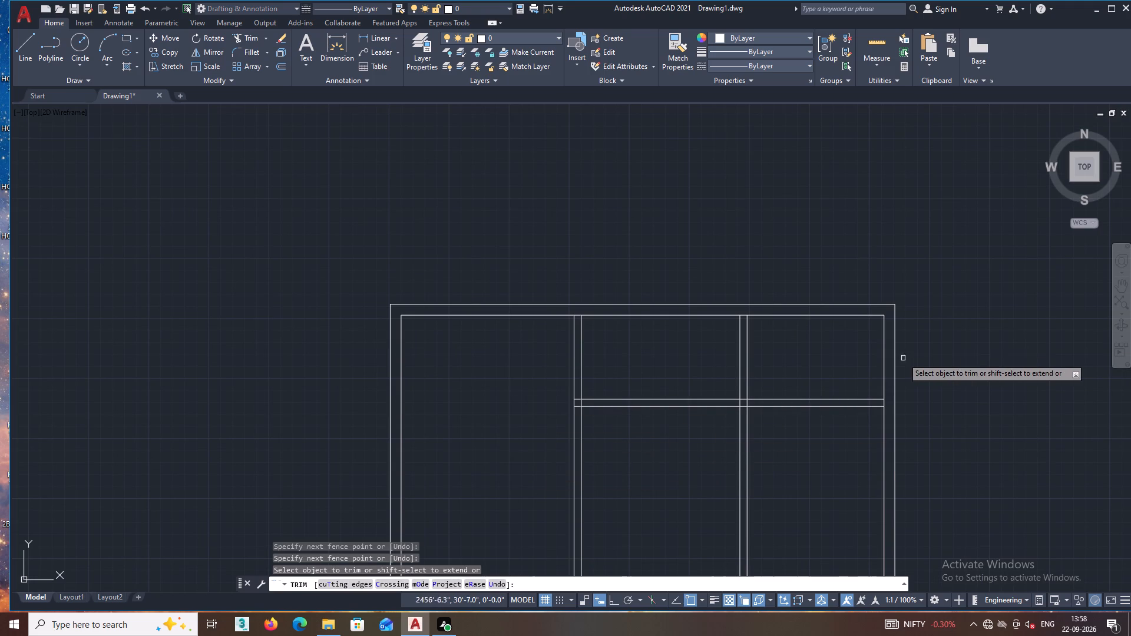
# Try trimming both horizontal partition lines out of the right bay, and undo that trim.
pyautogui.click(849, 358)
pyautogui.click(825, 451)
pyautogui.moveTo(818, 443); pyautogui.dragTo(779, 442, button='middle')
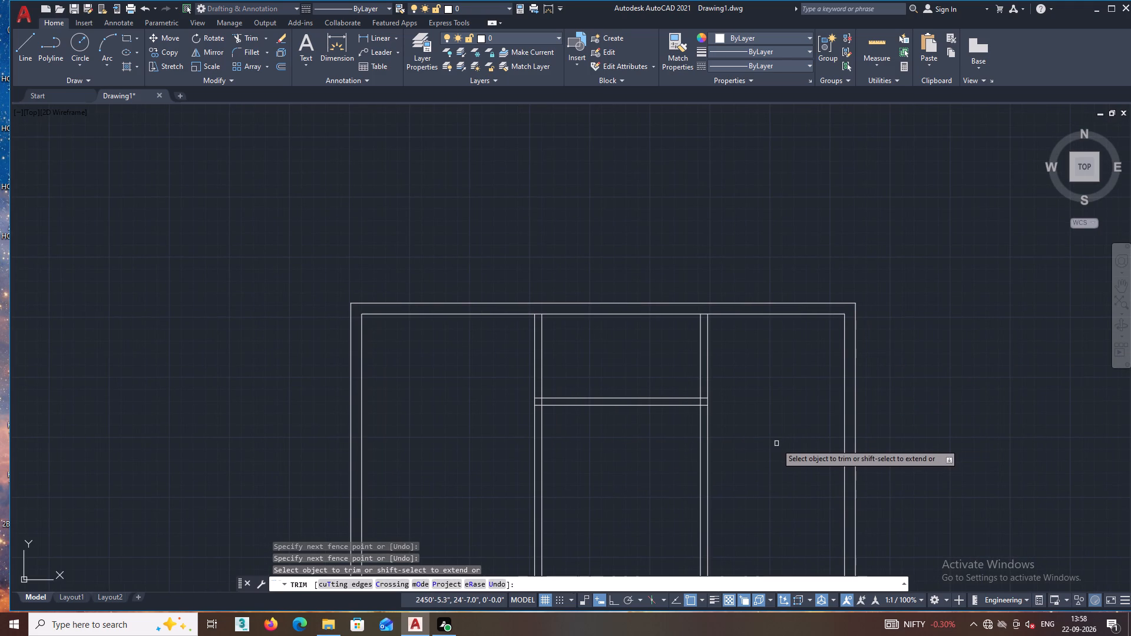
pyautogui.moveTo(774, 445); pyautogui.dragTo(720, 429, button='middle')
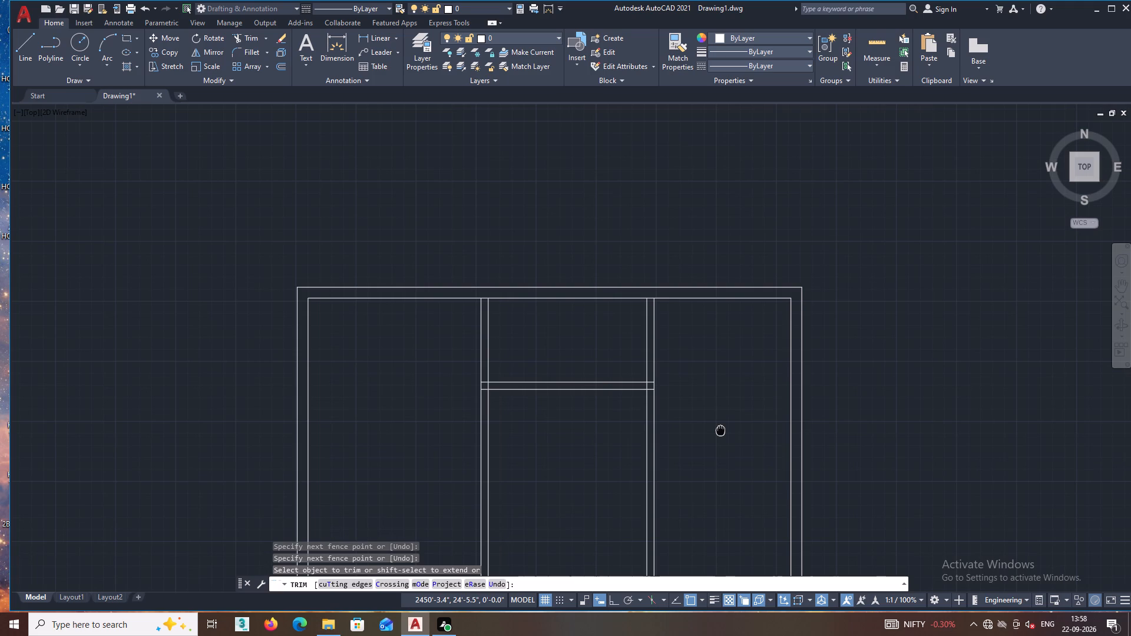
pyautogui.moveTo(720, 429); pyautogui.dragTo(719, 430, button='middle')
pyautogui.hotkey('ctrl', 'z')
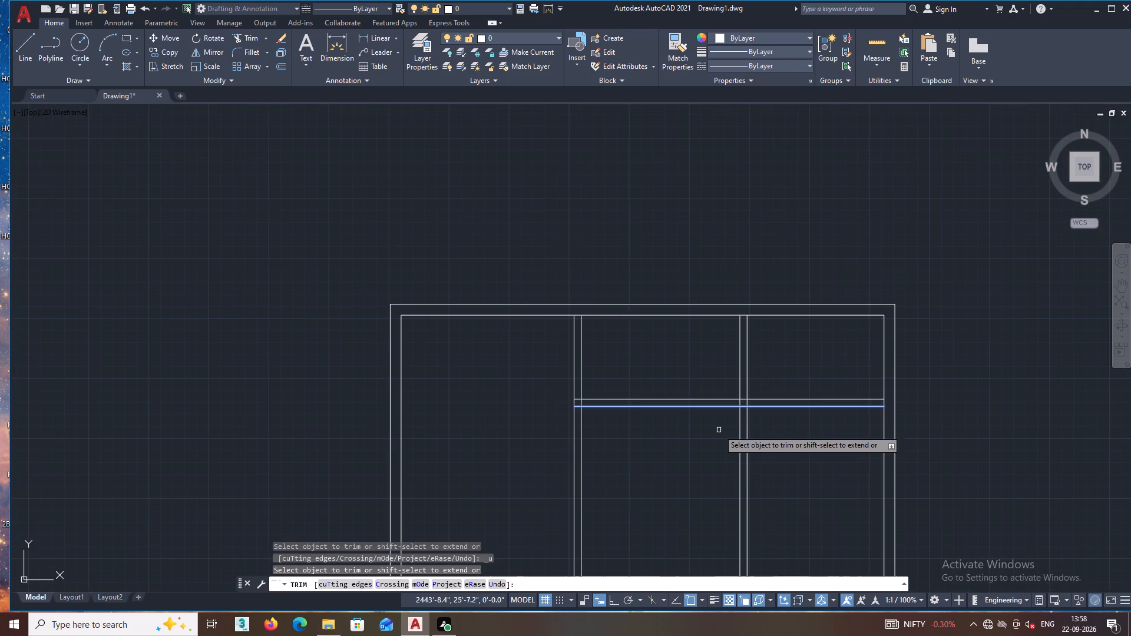
# Trim away both lines of the right vertical partition below the horizontal partition.
pyautogui.moveTo(718, 436); pyautogui.dragTo(677, 446, button='middle')
pyautogui.scroll(-1, 677, 446)
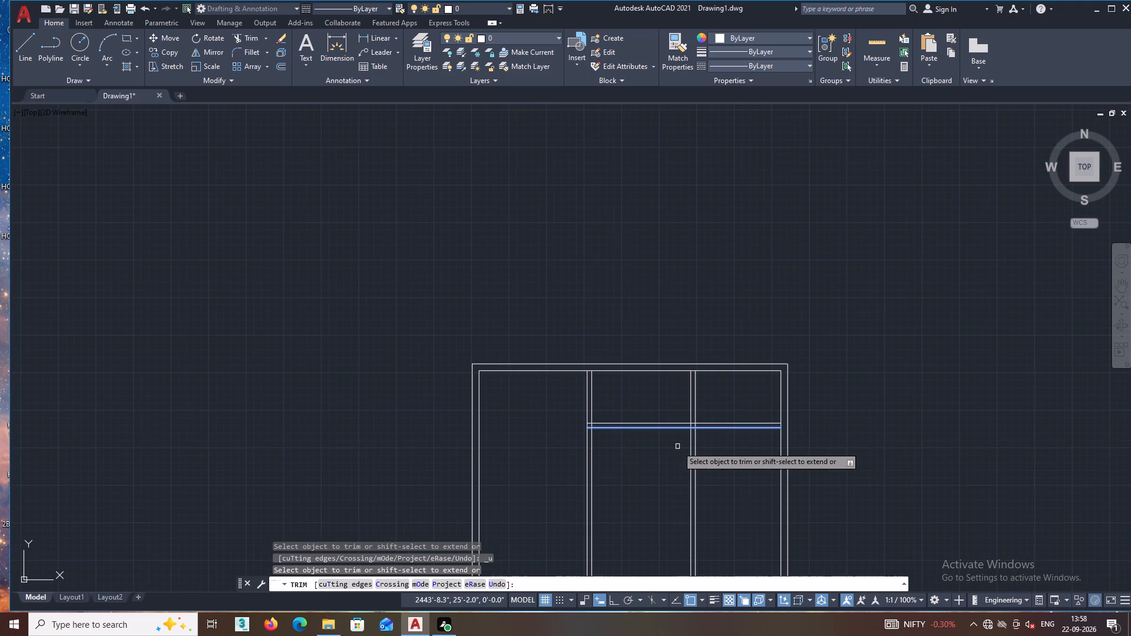
pyautogui.click(720, 456)
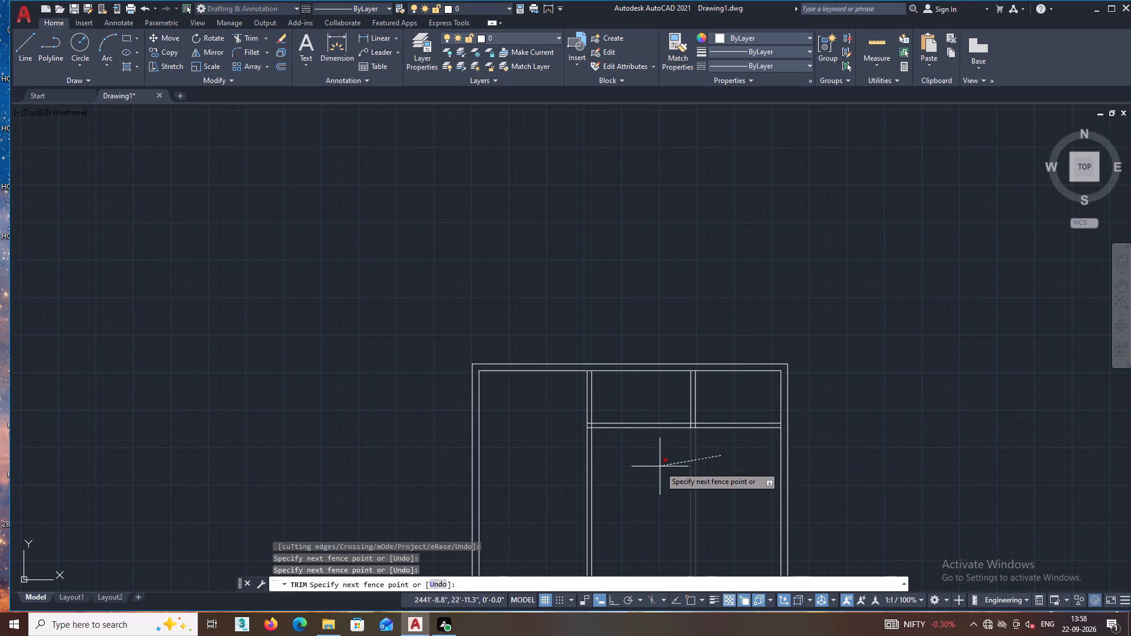
pyautogui.click(660, 466)
pyautogui.moveTo(668, 474); pyautogui.dragTo(739, 425, button='middle')
pyautogui.moveTo(730, 431); pyautogui.dragTo(686, 419, button='middle')
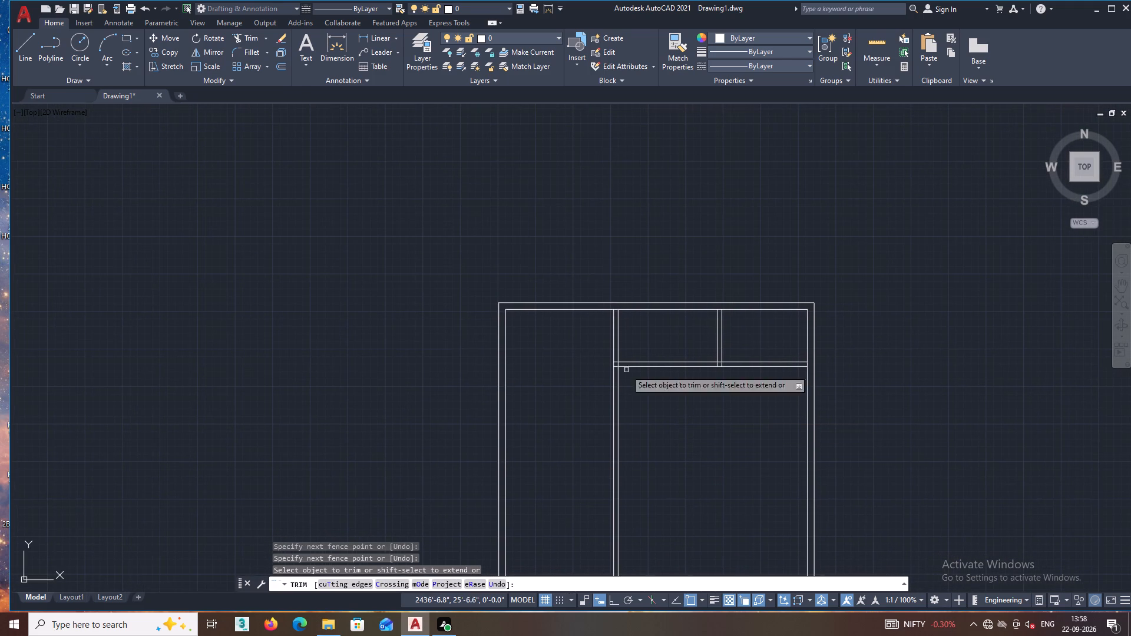
# Offset the right-hand line of the left vertical partition 8'6" to the right for another partition.
pyautogui.click(278, 66)
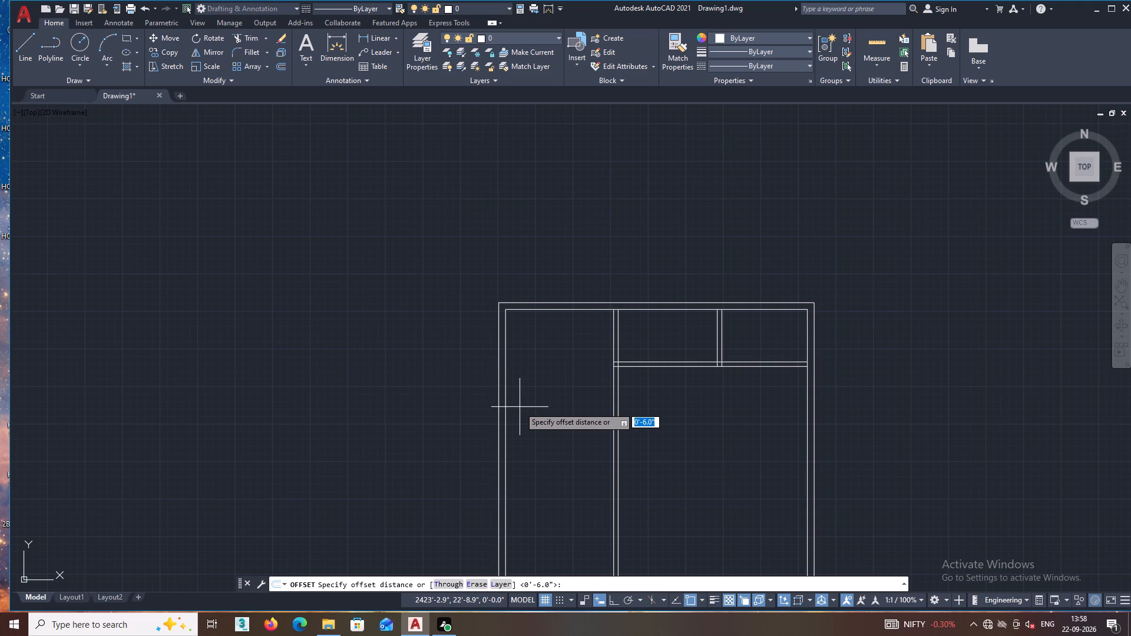
pyautogui.write("8'6")
pyautogui.press('Return')
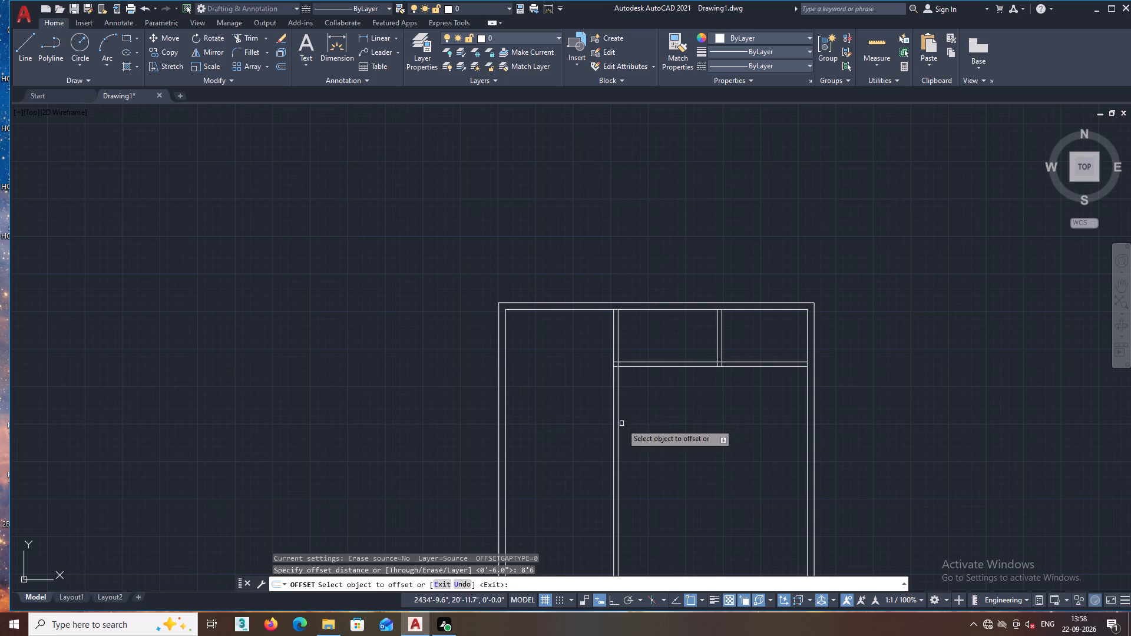
pyautogui.click(618, 428)
pyautogui.click(680, 423)
pyautogui.moveTo(679, 420); pyautogui.dragTo(650, 422, button='middle')
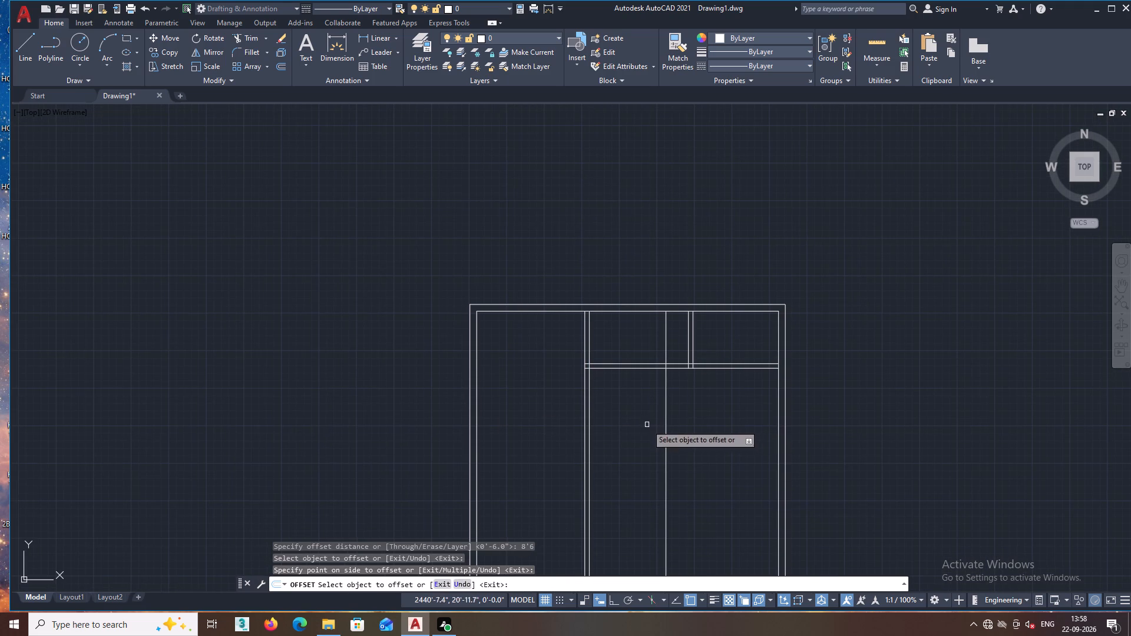
# Offset the new vertical partition line 6" to the right to give it thickness.
pyautogui.press('space')
pyautogui.press('space')
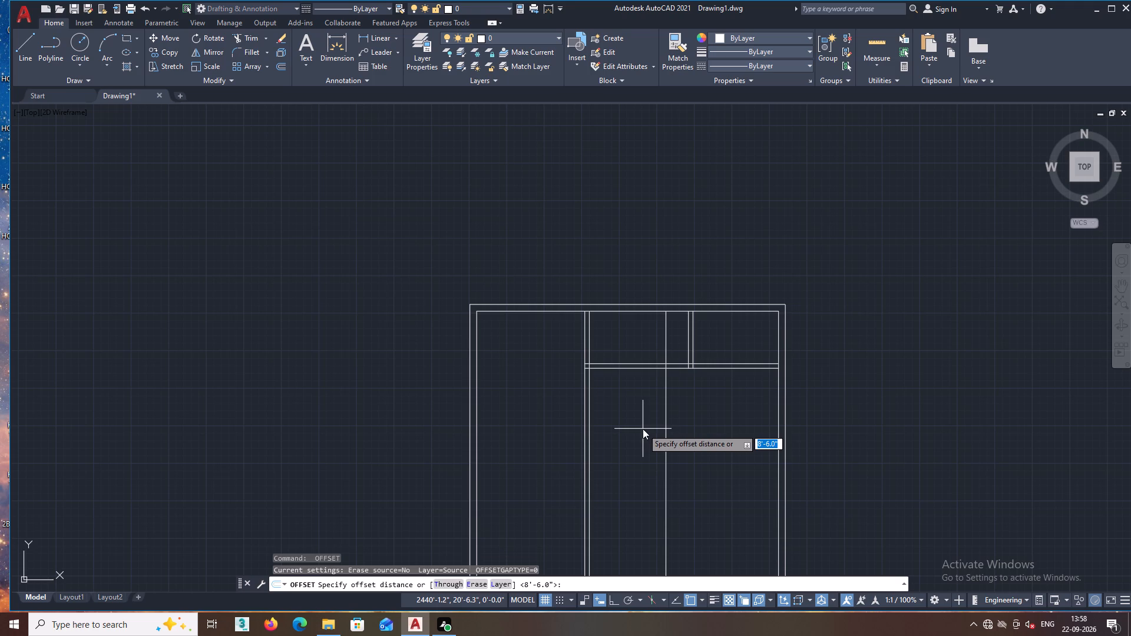
pyautogui.press('6')
pyautogui.press('Return')
pyautogui.click(665, 433)
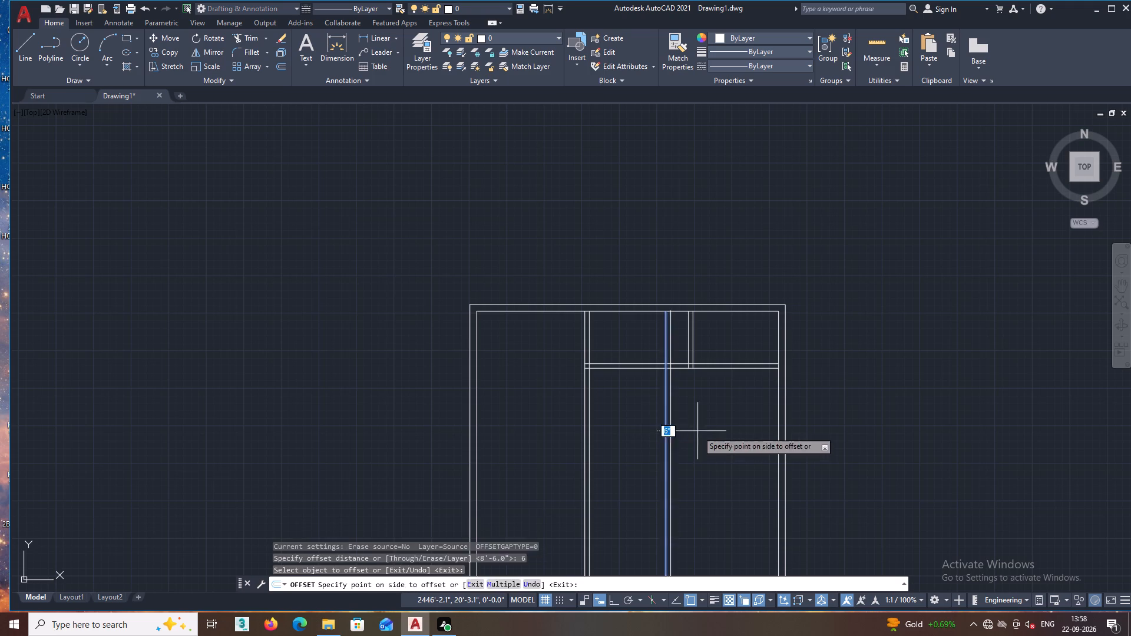
pyautogui.click(697, 431)
pyautogui.press('space')
# Trim away both lines of the new vertical partition above the horizontal partition.
pyautogui.write('TR')
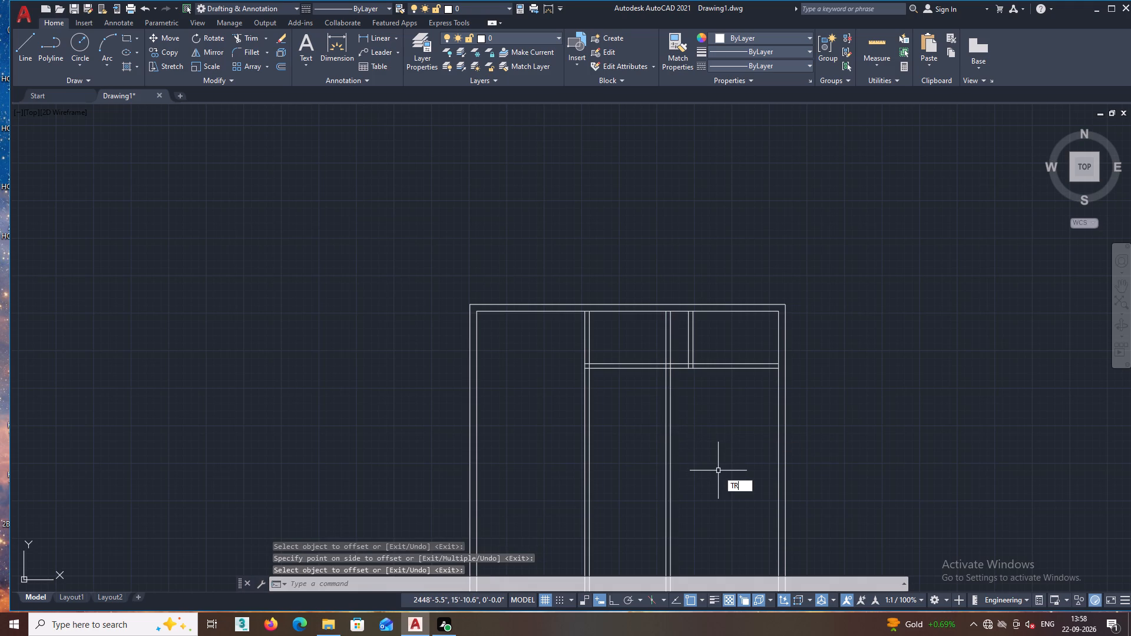
pyautogui.press('Return')
pyautogui.click(676, 346)
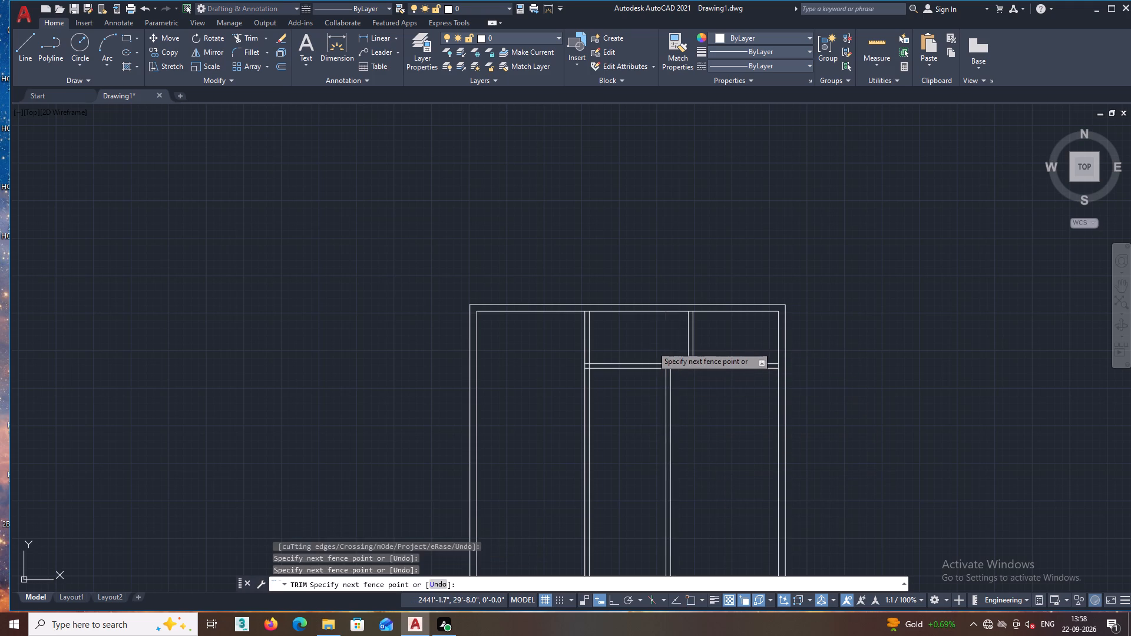
pyautogui.click(652, 346)
pyautogui.moveTo(654, 350); pyautogui.dragTo(608, 345, button='middle')
pyautogui.scroll(-1, 637, 444)
pyautogui.moveTo(637, 446); pyautogui.dragTo(643, 428, button='middle')
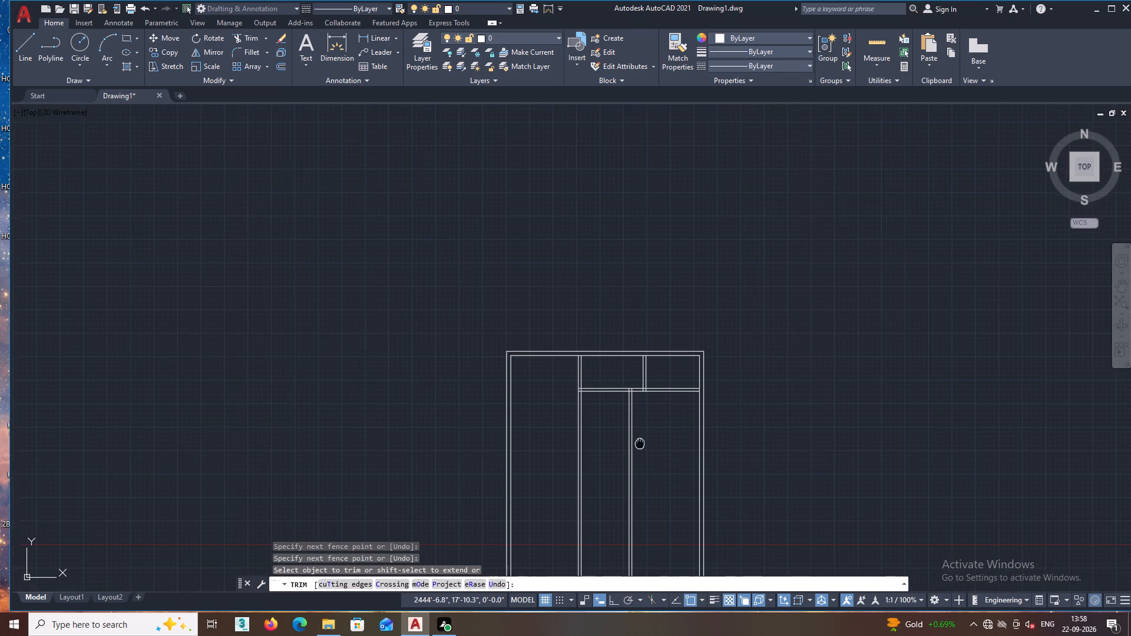
pyautogui.moveTo(643, 428); pyautogui.dragTo(640, 398, button='middle')
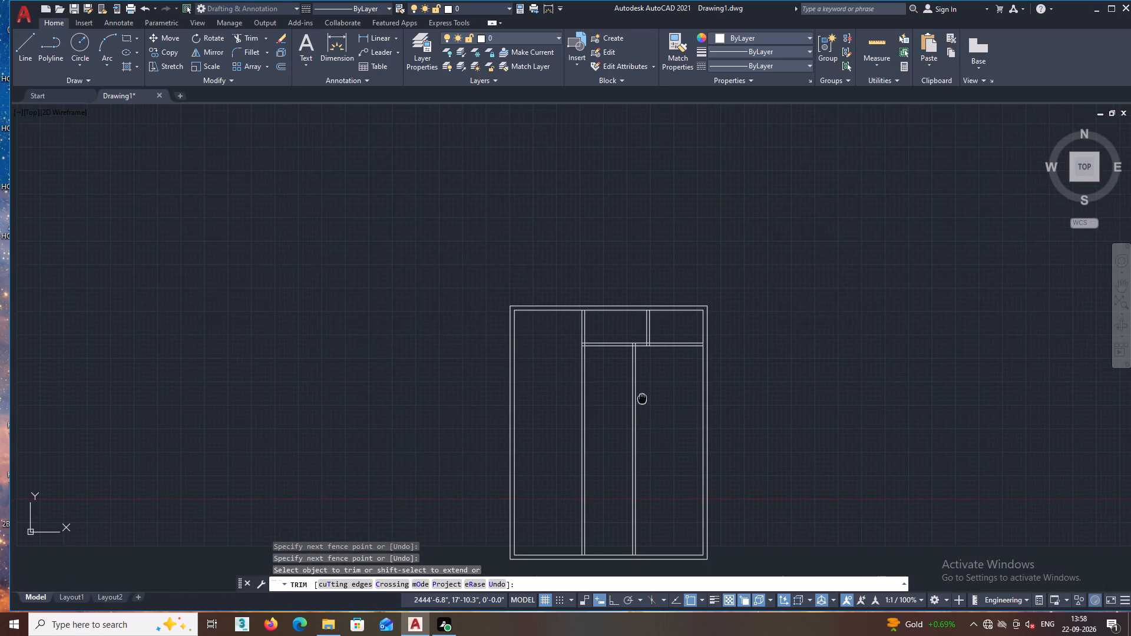
pyautogui.moveTo(640, 398); pyautogui.dragTo(634, 397, button='middle')
pyautogui.press('space')
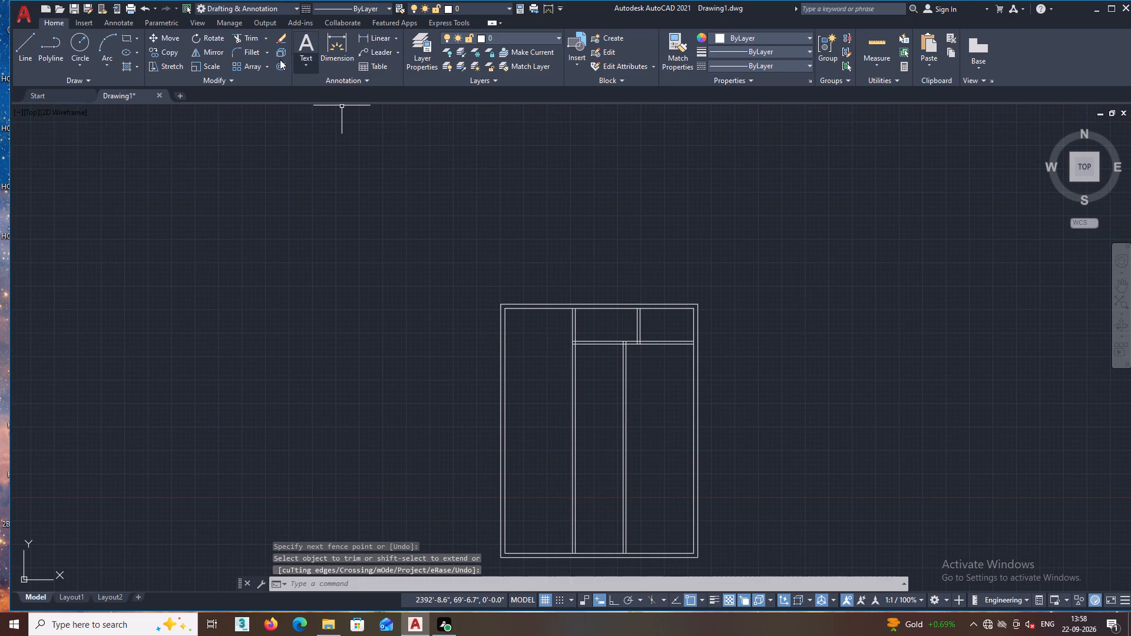
# Check the size of the large room below the horizontal partition, along the right wall, with Quick Measure.
pyautogui.click(282, 62)
pyautogui.moveTo(473, 241); pyautogui.dragTo(412, 259, button='middle')
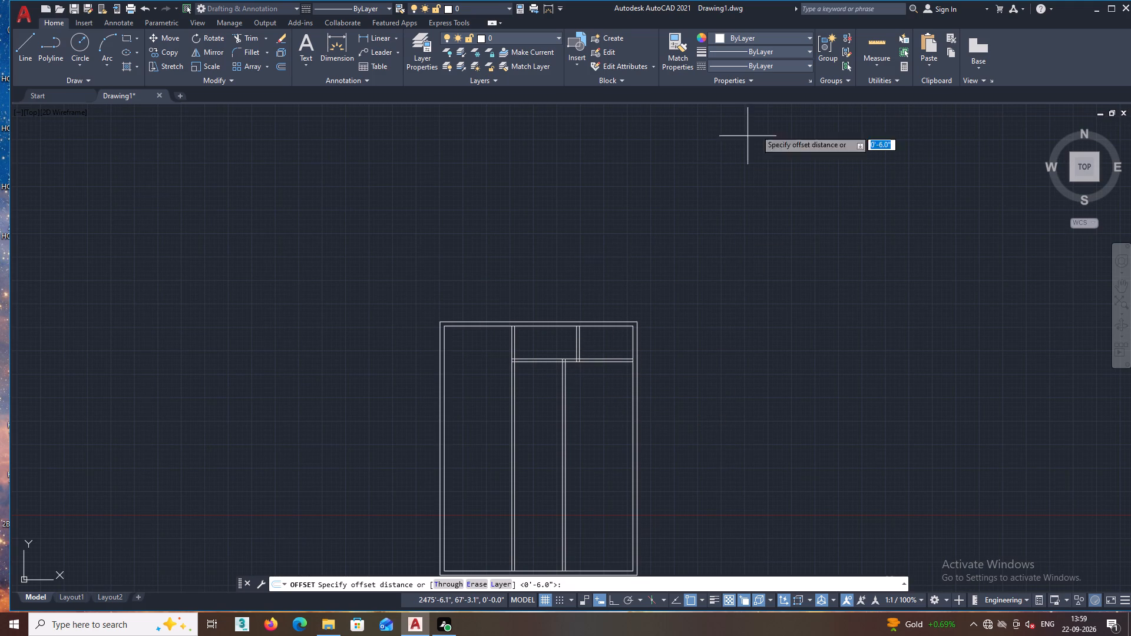
pyautogui.click(887, 43)
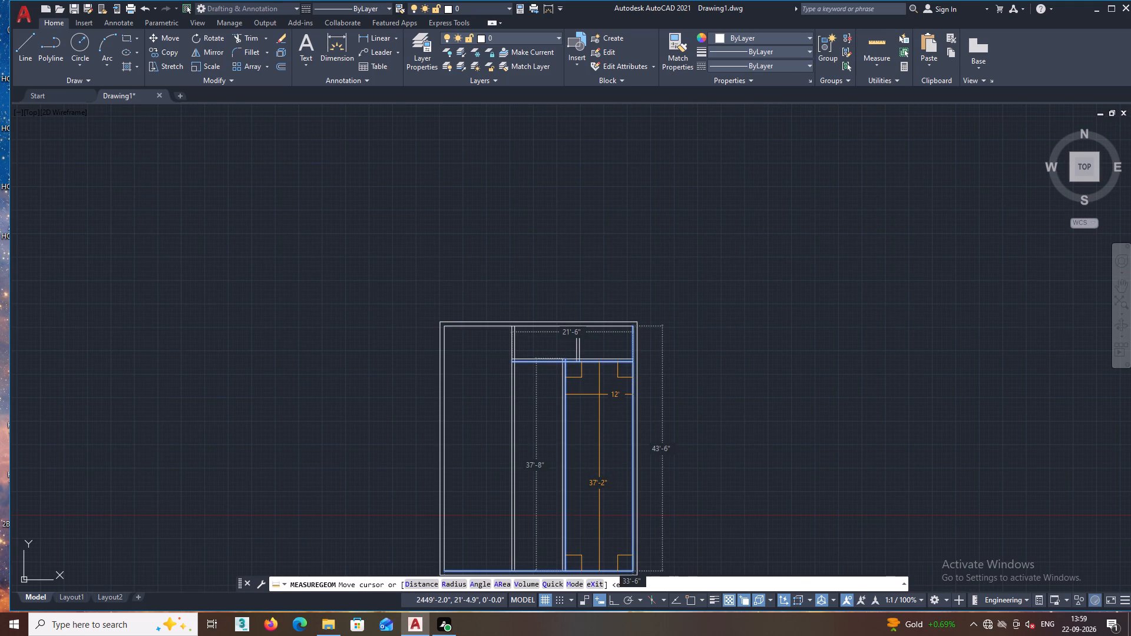
pyautogui.press('Escape')
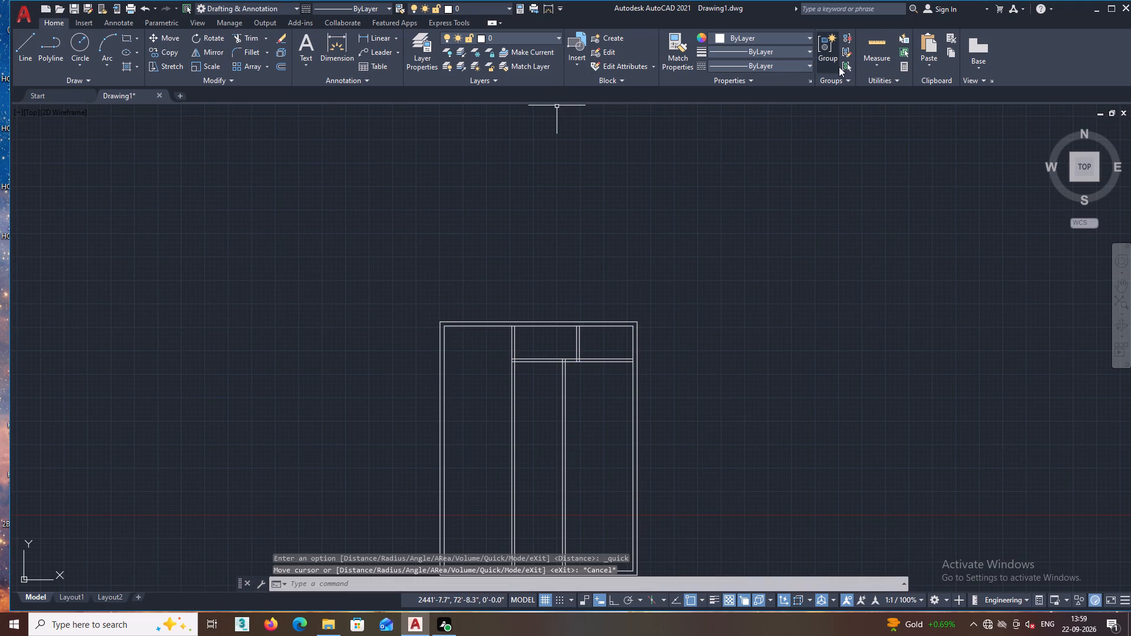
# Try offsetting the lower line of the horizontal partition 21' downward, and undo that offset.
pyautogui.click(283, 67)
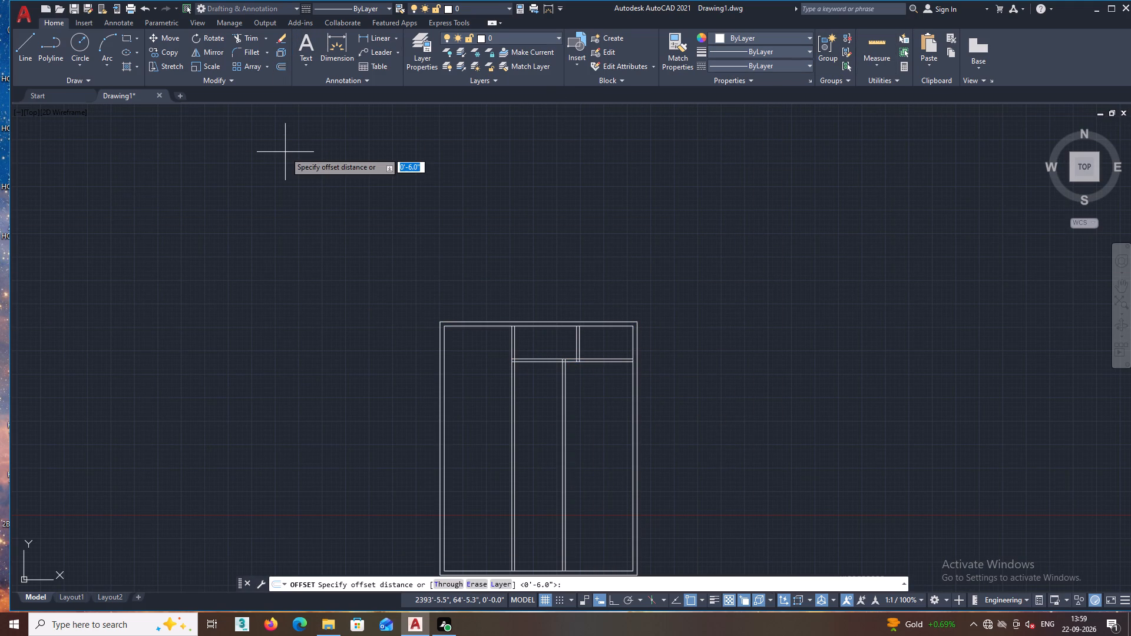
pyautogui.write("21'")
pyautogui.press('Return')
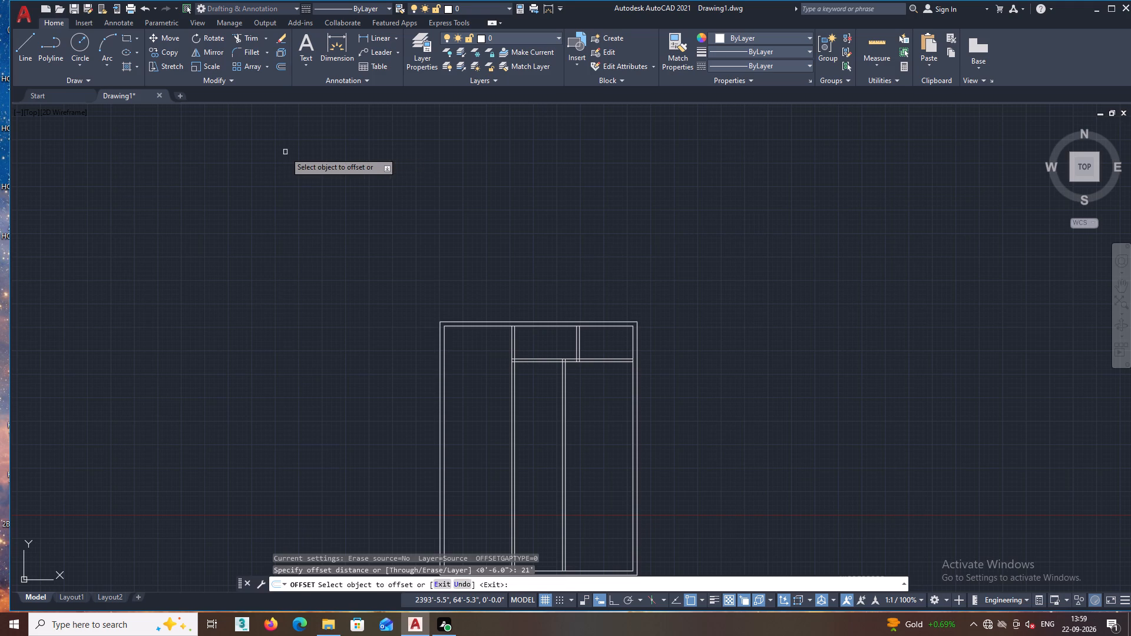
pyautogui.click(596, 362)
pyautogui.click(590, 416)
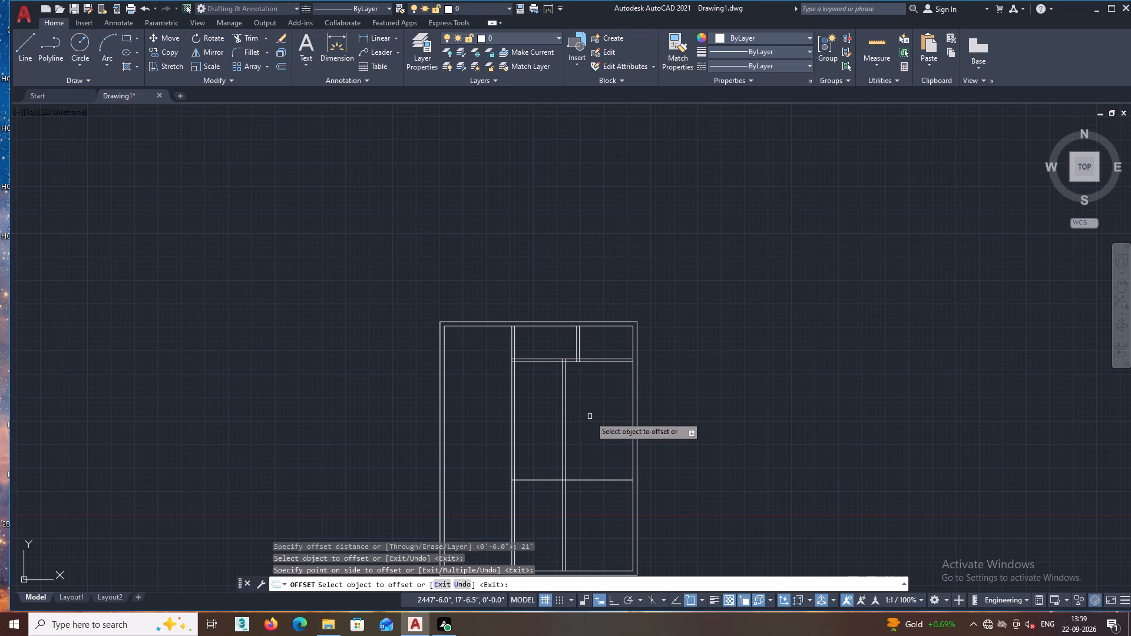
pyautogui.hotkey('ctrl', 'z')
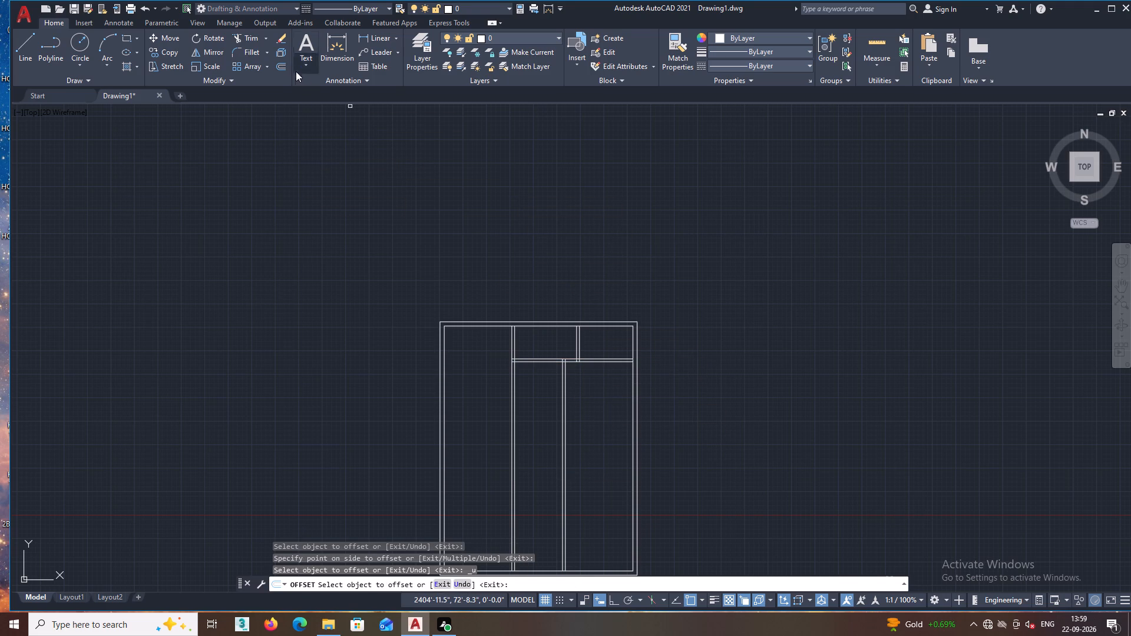
# Offset the lower line of the horizontal partition 12' downward for a second horizontal partition.
pyautogui.click(283, 62)
pyautogui.press('2')
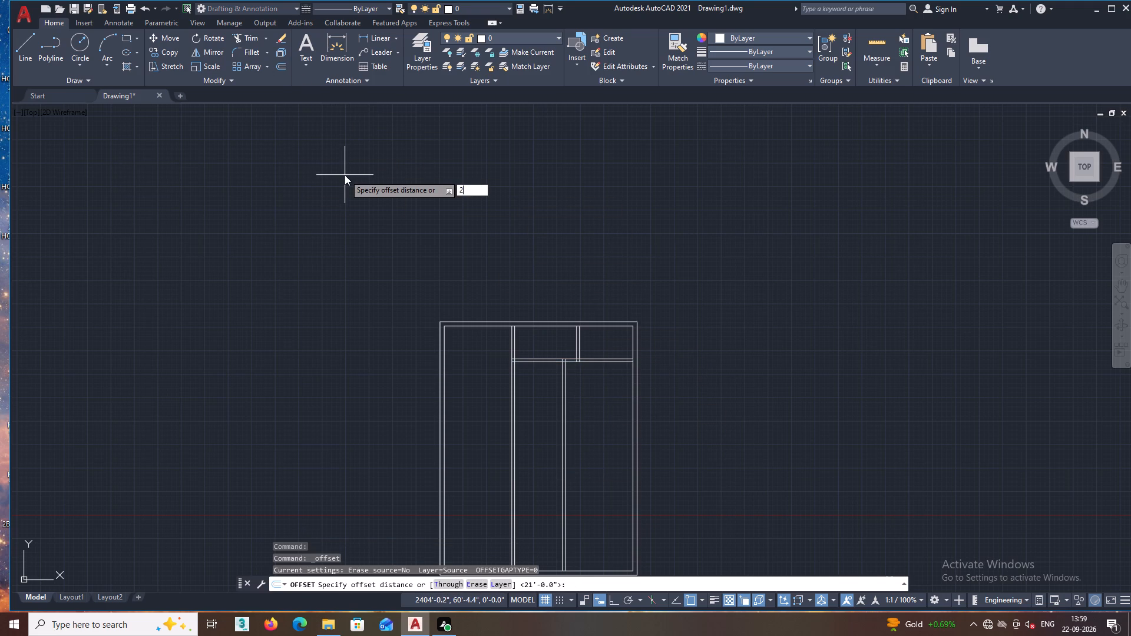
pyautogui.press('BackSpace')
pyautogui.write("12'")
pyautogui.press('Return')
pyautogui.scroll(1, 604, 381)
pyautogui.click(603, 352)
pyautogui.click(590, 406)
pyautogui.moveTo(590, 406); pyautogui.dragTo(568, 357, button='middle')
pyautogui.press('space')
# Offset the new horizontal partition line 6" downward to give it thickness.
pyautogui.press('space')
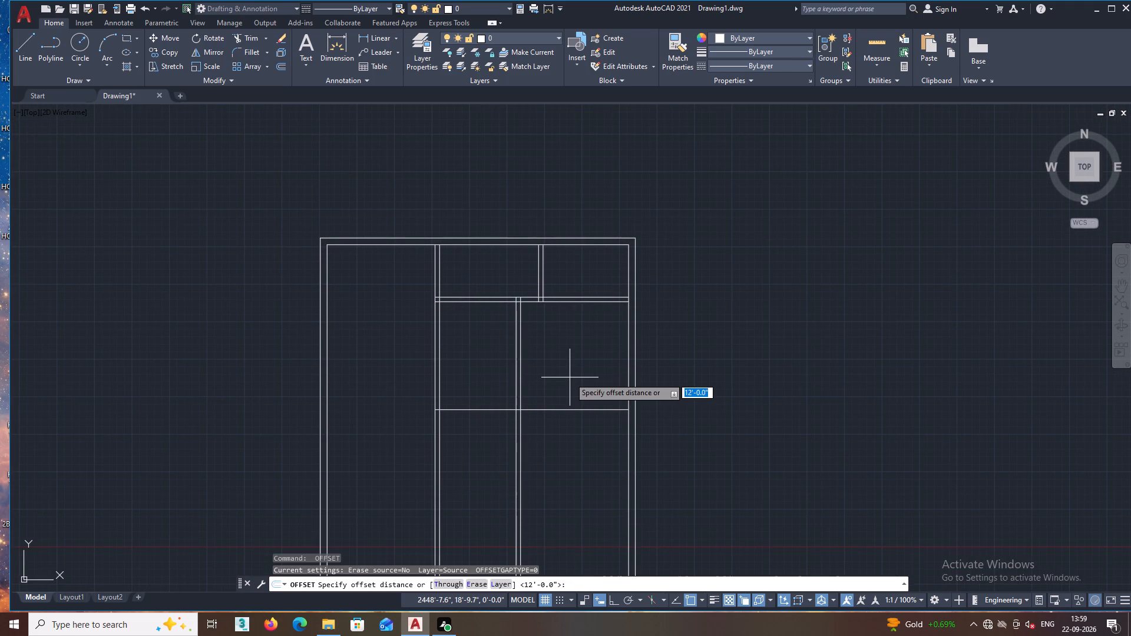
pyautogui.press('6')
pyautogui.press('Return')
pyautogui.click(565, 411)
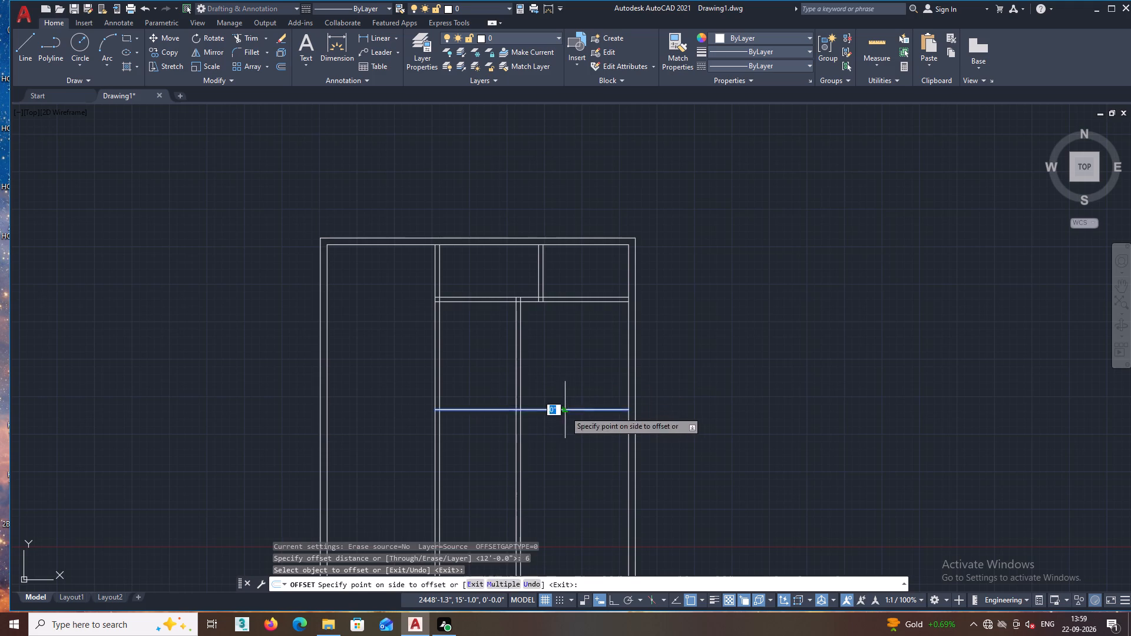
pyautogui.doubleClick(565, 437)
pyautogui.press('space')
# Trim the second horizontal partition's lines between the two long vertical partitions, including the stubs inside the left one.
pyautogui.moveTo(565, 435); pyautogui.dragTo(614, 408, button='middle')
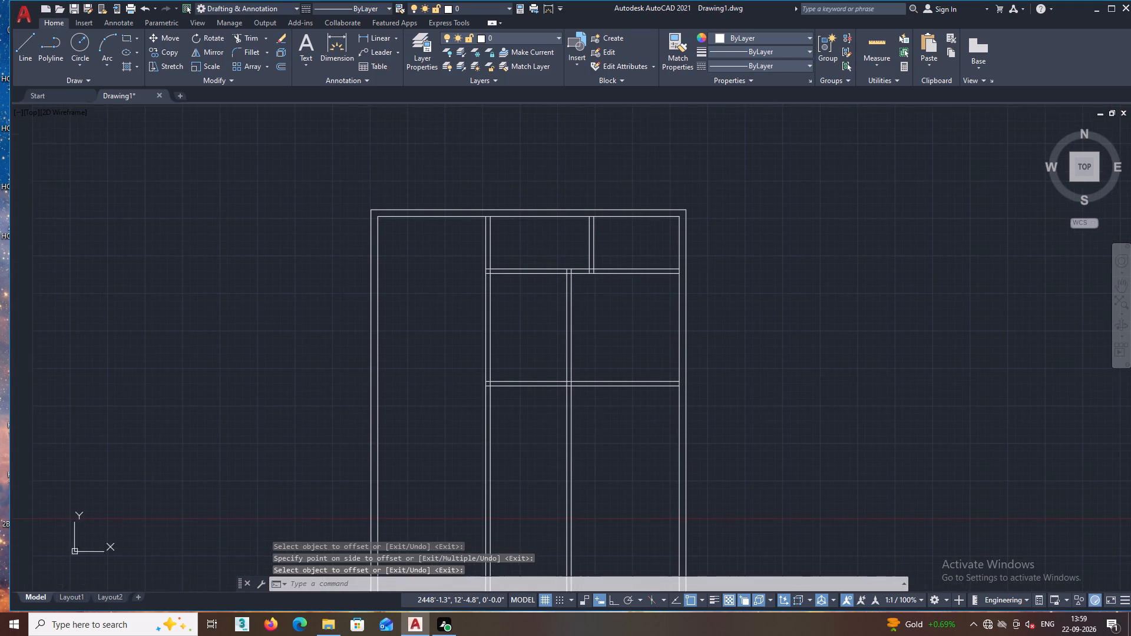
pyautogui.press('t')
pyautogui.press('r')
pyautogui.press('Return')
pyautogui.click(531, 337)
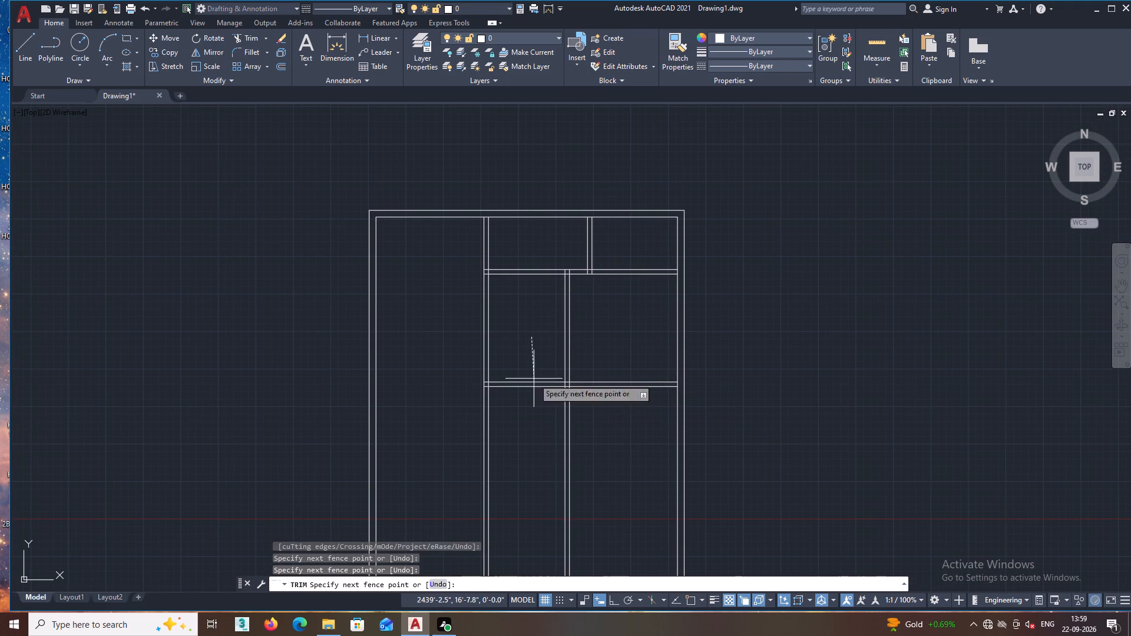
pyautogui.doubleClick(534, 429)
pyautogui.scroll(6, 509, 388)
pyautogui.click(471, 349)
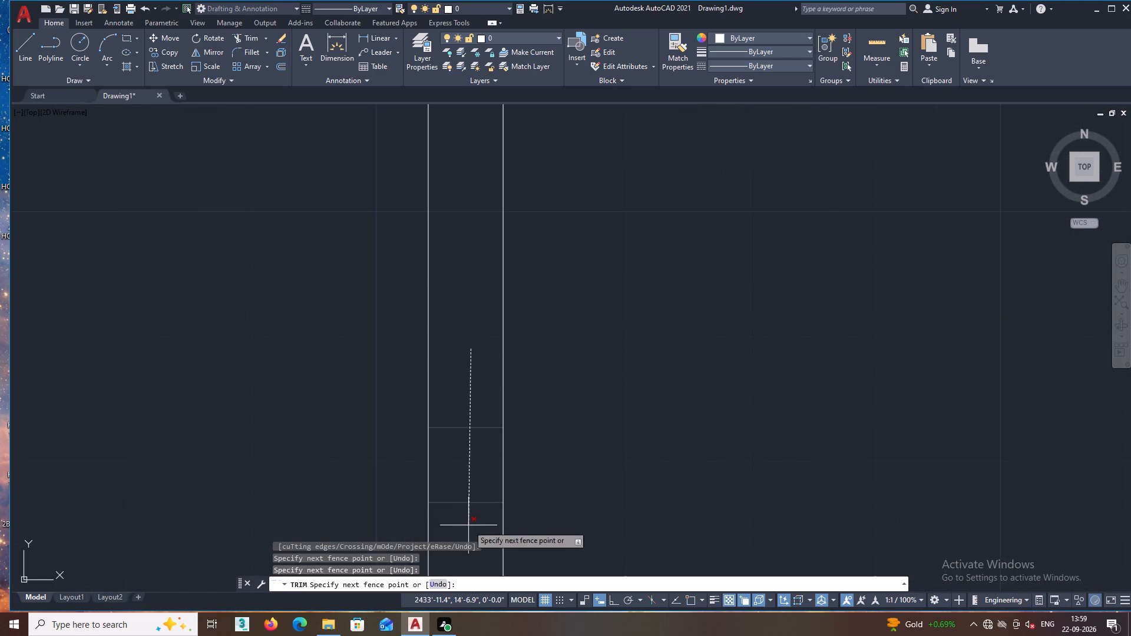
pyautogui.click(468, 525)
# Offset the lower line of the second horizontal partition 11' downward for a third horizontal partition.
pyautogui.scroll(-5, 469, 521)
pyautogui.moveTo(592, 438); pyautogui.dragTo(558, 415, button='middle')
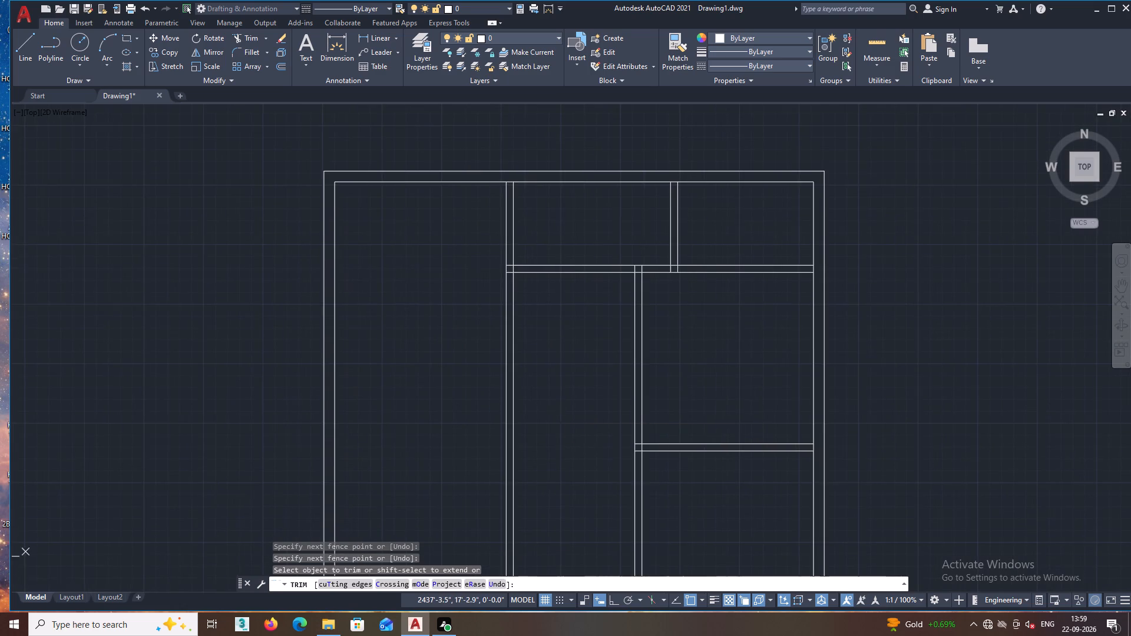
pyautogui.scroll(-3, 560, 425)
pyautogui.moveTo(567, 446); pyautogui.dragTo(551, 427, button='middle')
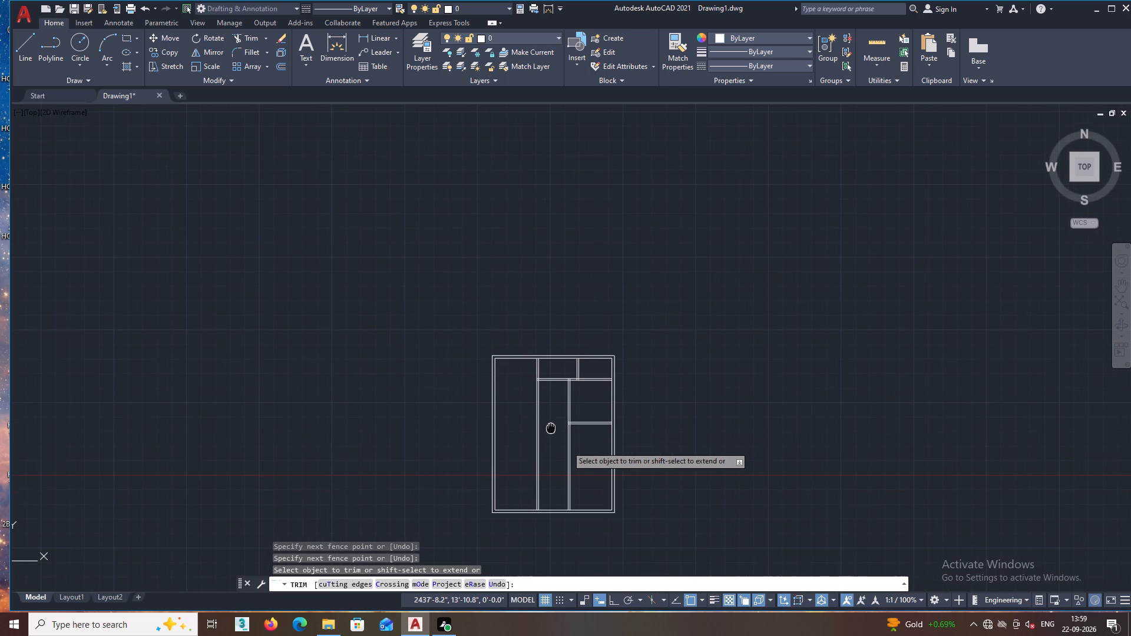
pyautogui.moveTo(551, 427); pyautogui.dragTo(541, 427, button='middle')
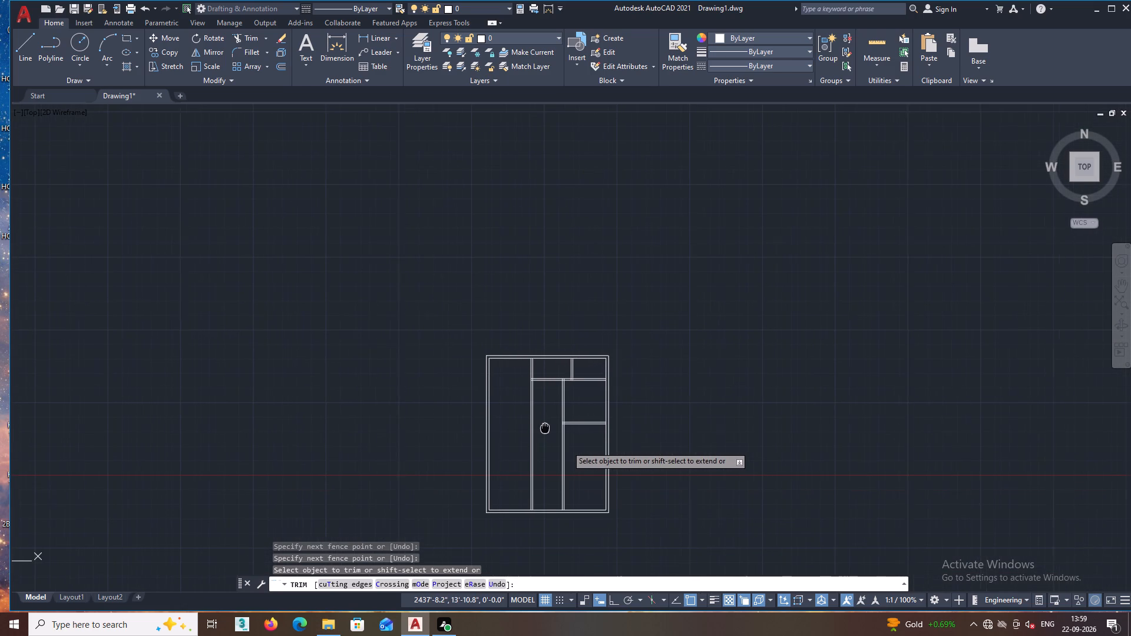
pyautogui.moveTo(541, 427); pyautogui.dragTo(522, 429, button='middle')
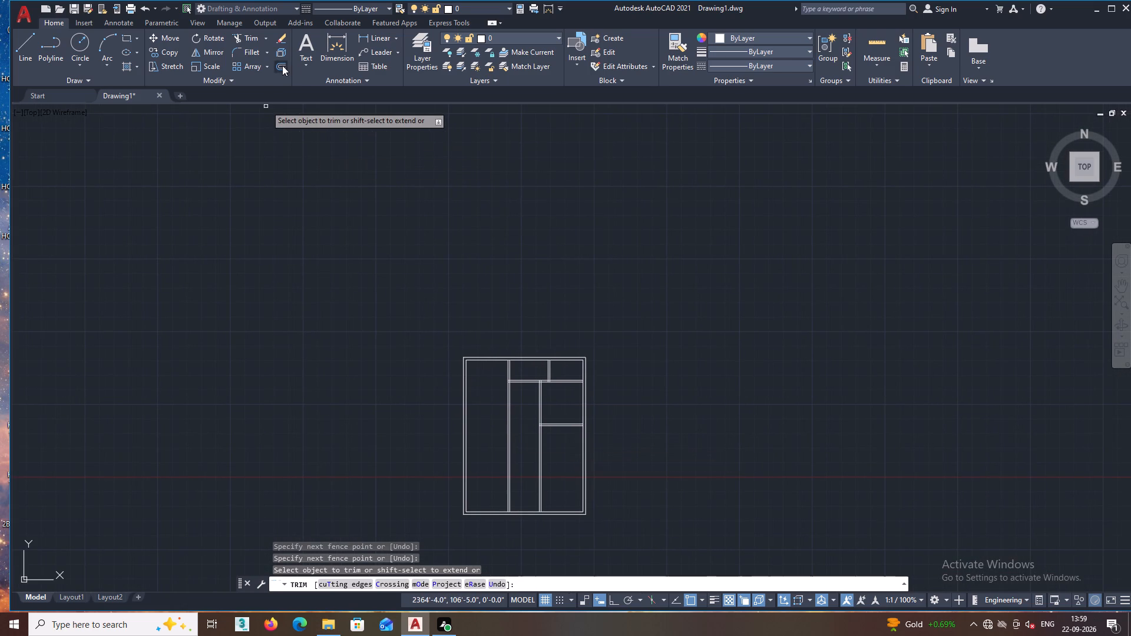
pyautogui.click(282, 65)
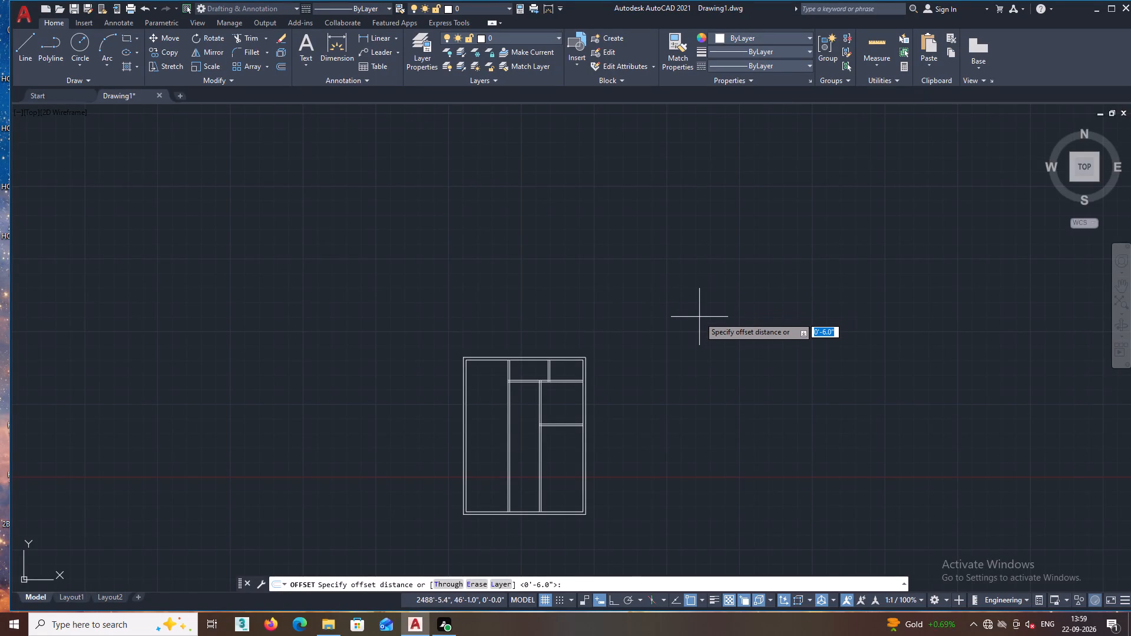
pyautogui.moveTo(686, 335); pyautogui.dragTo(648, 281, button='middle')
pyautogui.moveTo(518, 395); pyautogui.dragTo(522, 382, button='middle')
pyautogui.press('1')
pyautogui.press('1')
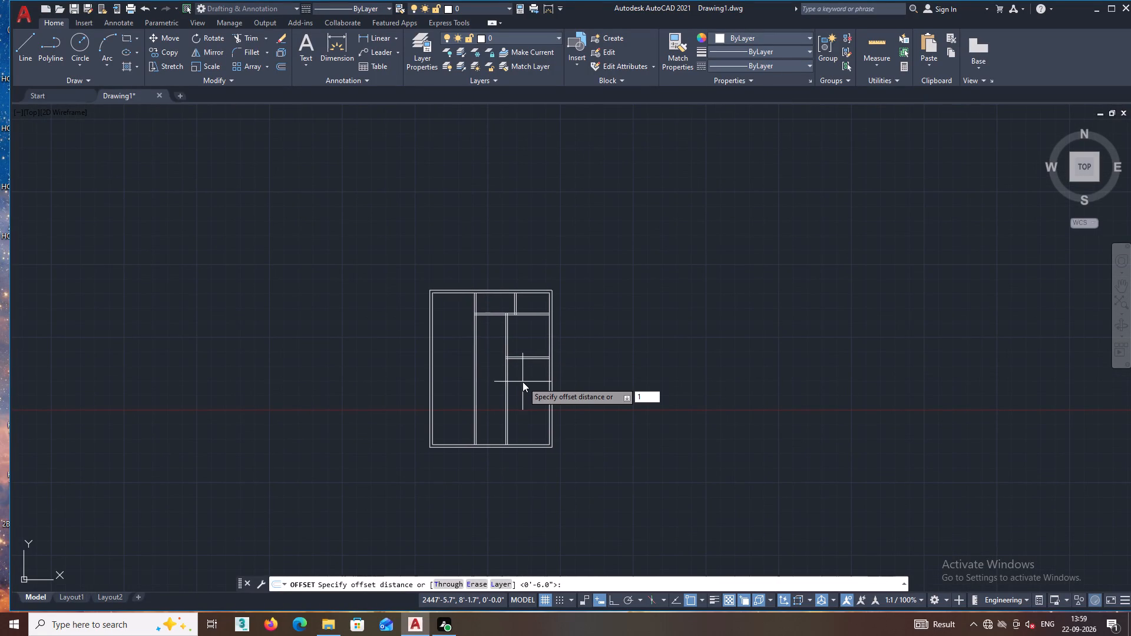
pyautogui.press("'")
pyautogui.press('Return')
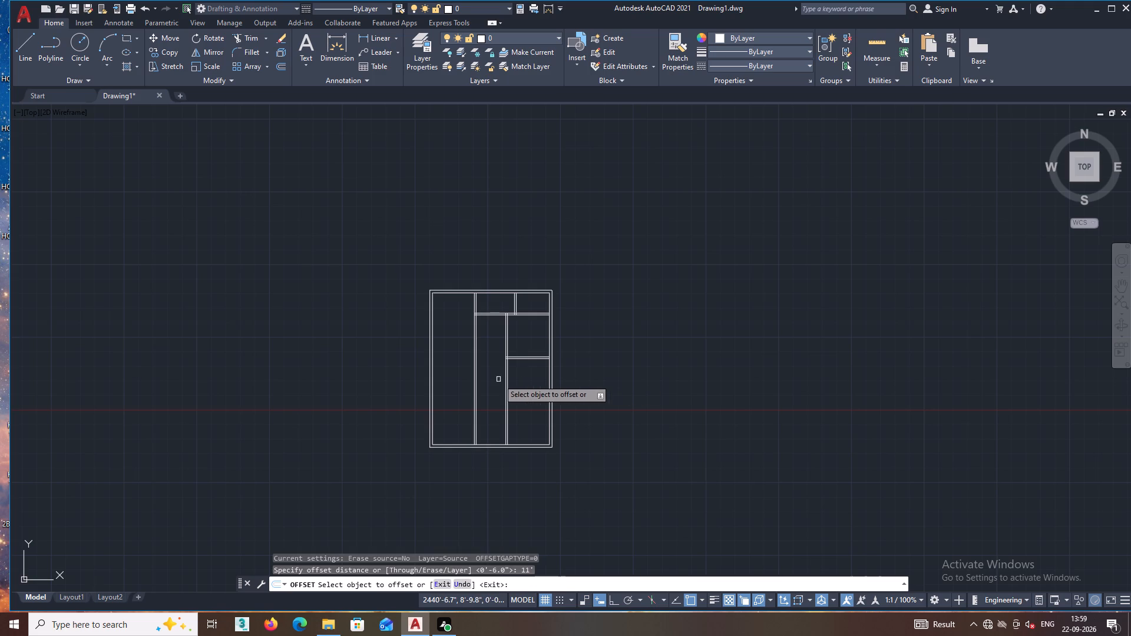
pyautogui.scroll(2, 486, 375)
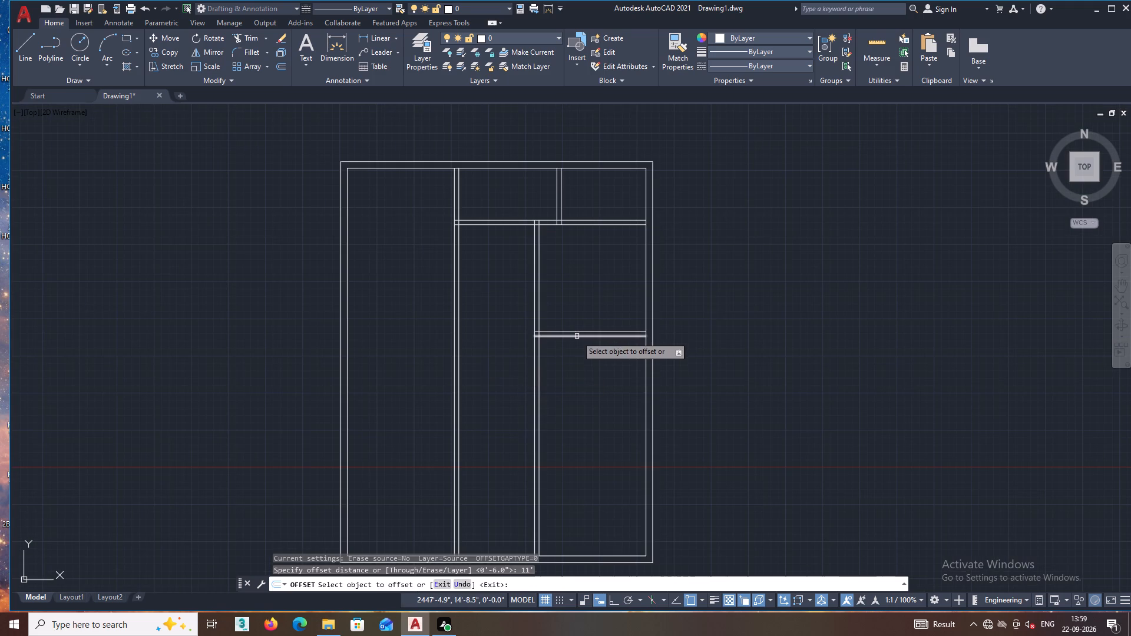
pyautogui.click(577, 336)
pyautogui.click(583, 429)
pyautogui.moveTo(584, 427); pyautogui.dragTo(545, 389, button='middle')
pyautogui.moveTo(554, 383); pyautogui.dragTo(554, 379, button='middle')
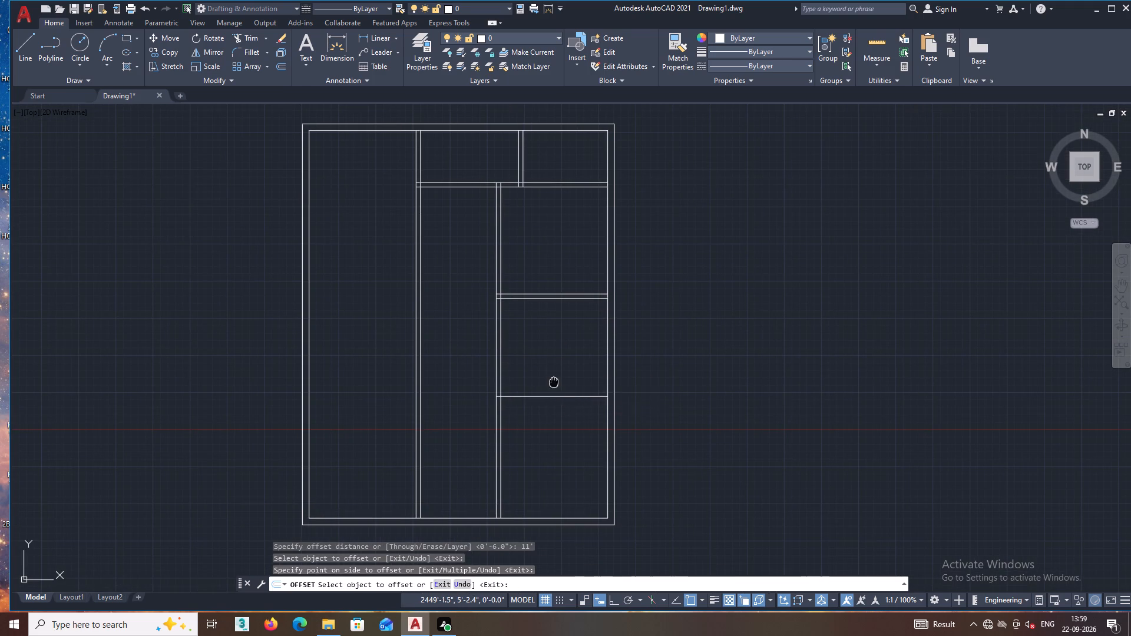
pyautogui.moveTo(554, 379); pyautogui.dragTo(551, 324, button='middle')
pyautogui.press('space')
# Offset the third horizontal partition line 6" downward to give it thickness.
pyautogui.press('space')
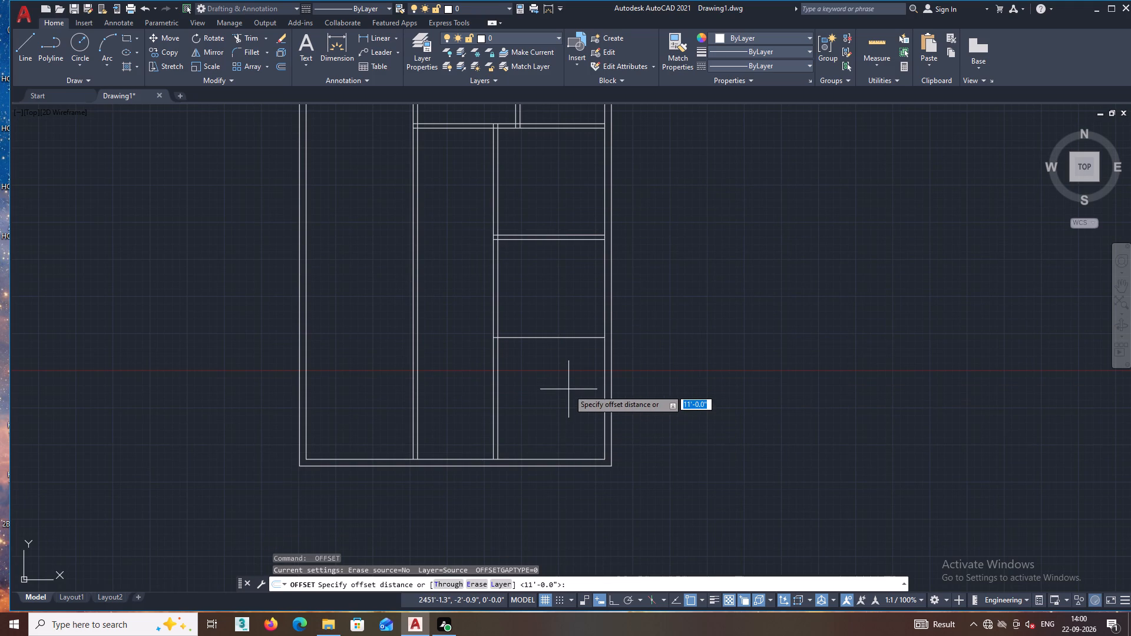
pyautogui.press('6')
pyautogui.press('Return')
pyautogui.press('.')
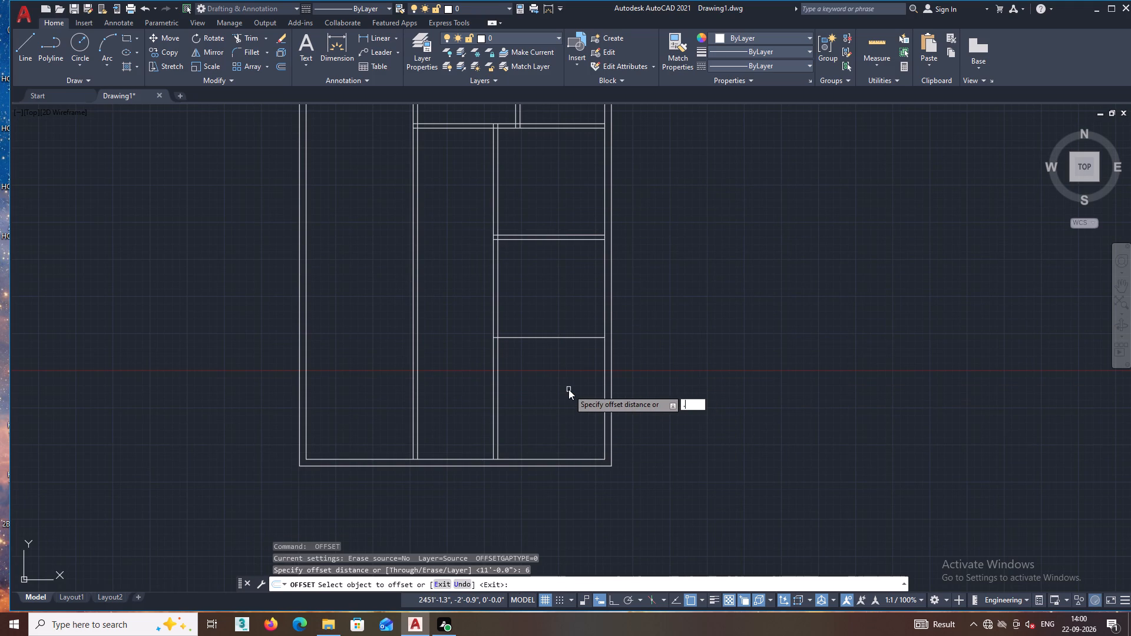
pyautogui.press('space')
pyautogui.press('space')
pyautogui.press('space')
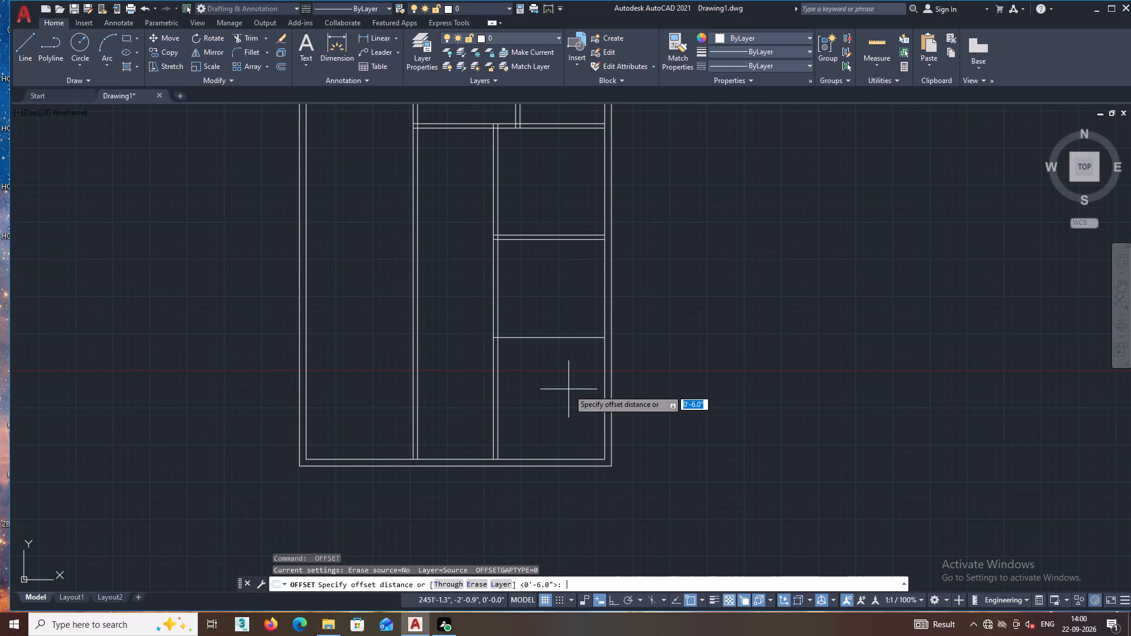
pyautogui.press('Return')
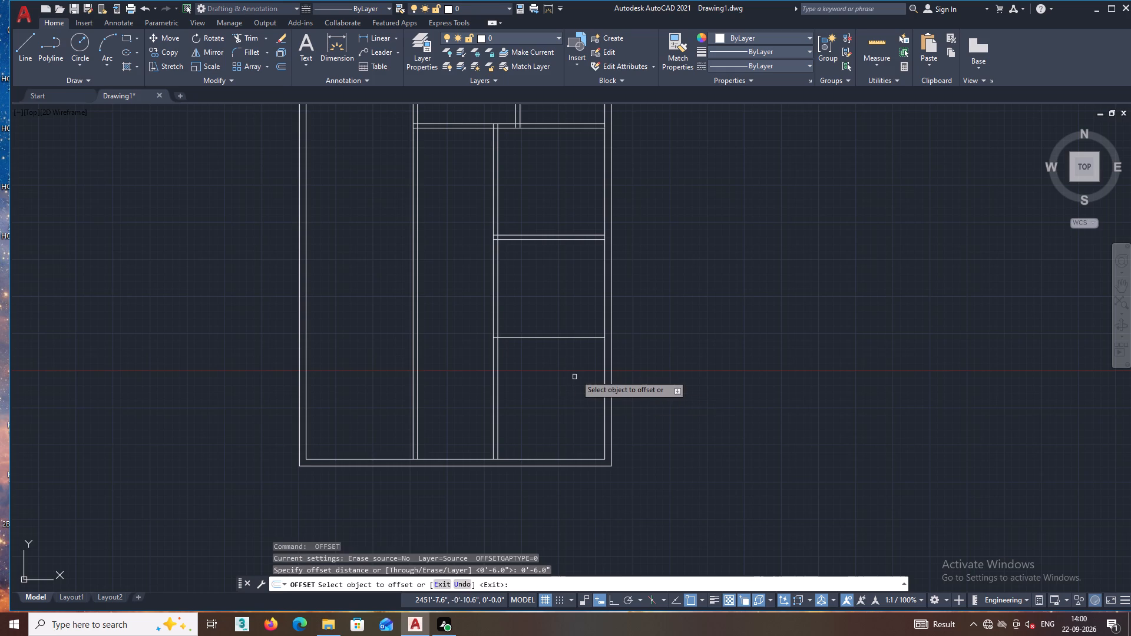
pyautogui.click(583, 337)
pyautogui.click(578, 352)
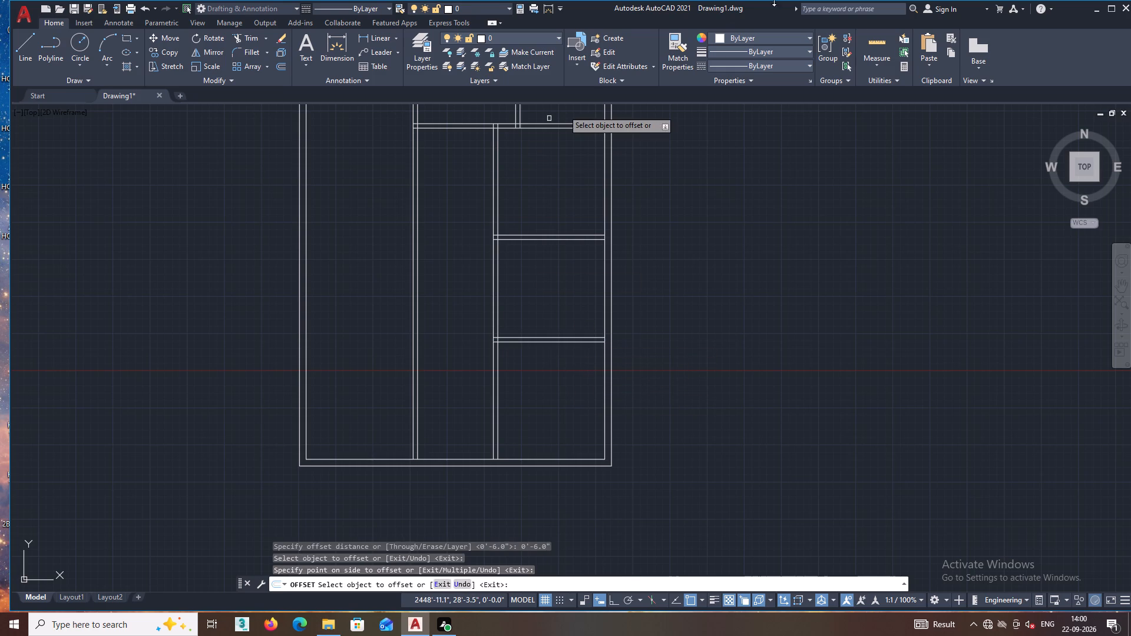
# Check the size of the bottom room along the right wall with Quick Measure.
pyautogui.click(877, 37)
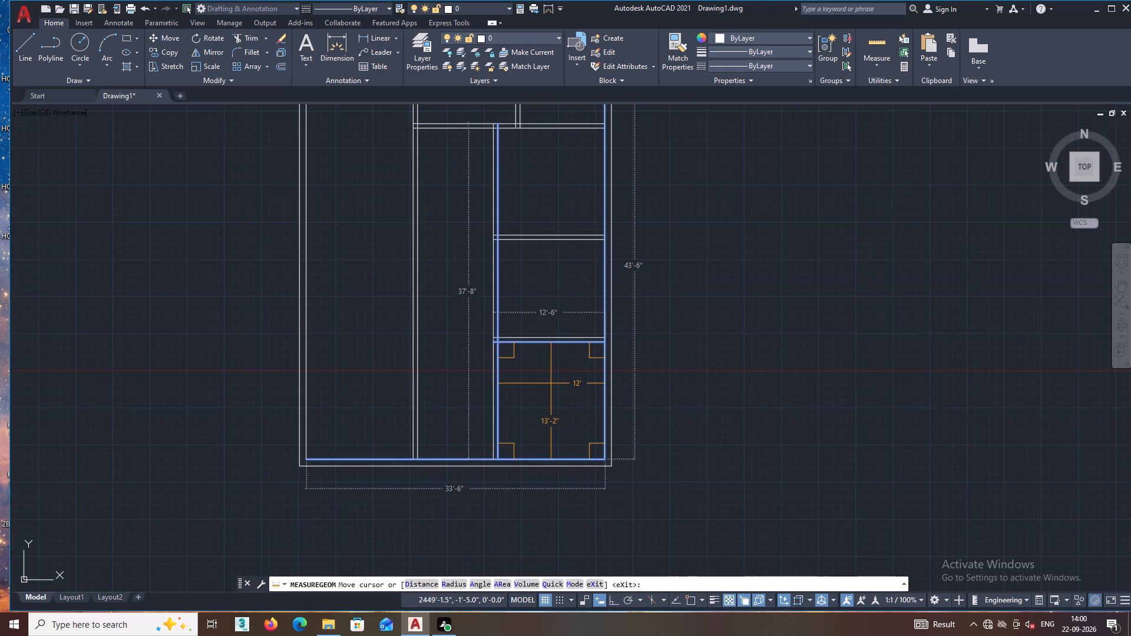
pyautogui.moveTo(551, 383); pyautogui.dragTo(552, 355, button='middle')
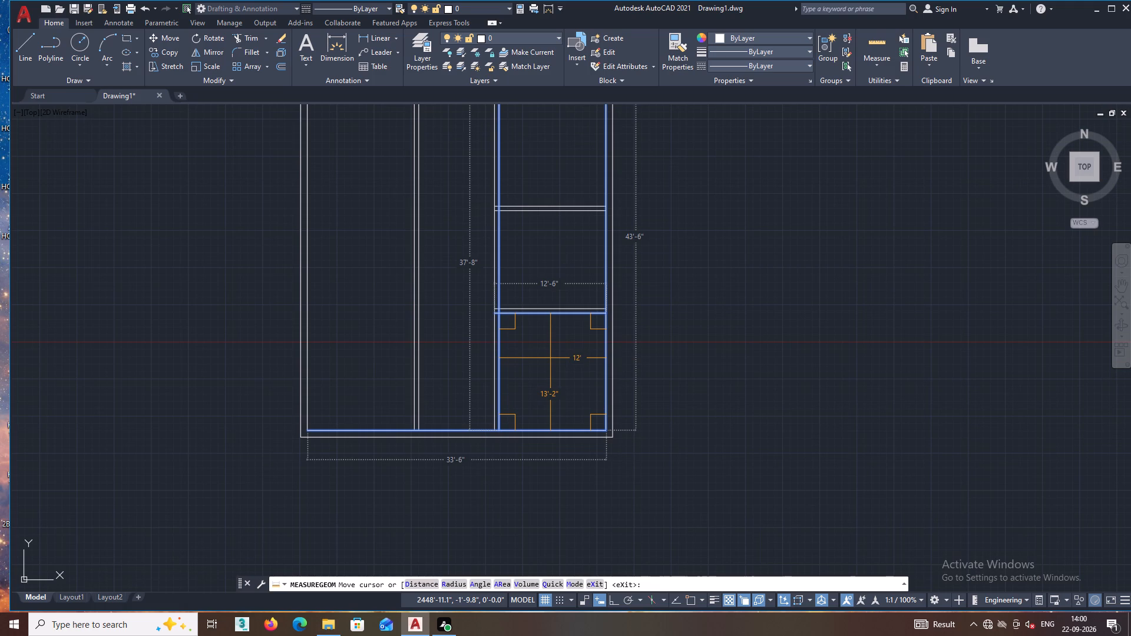
pyautogui.moveTo(554, 357); pyautogui.dragTo(559, 325, button='middle')
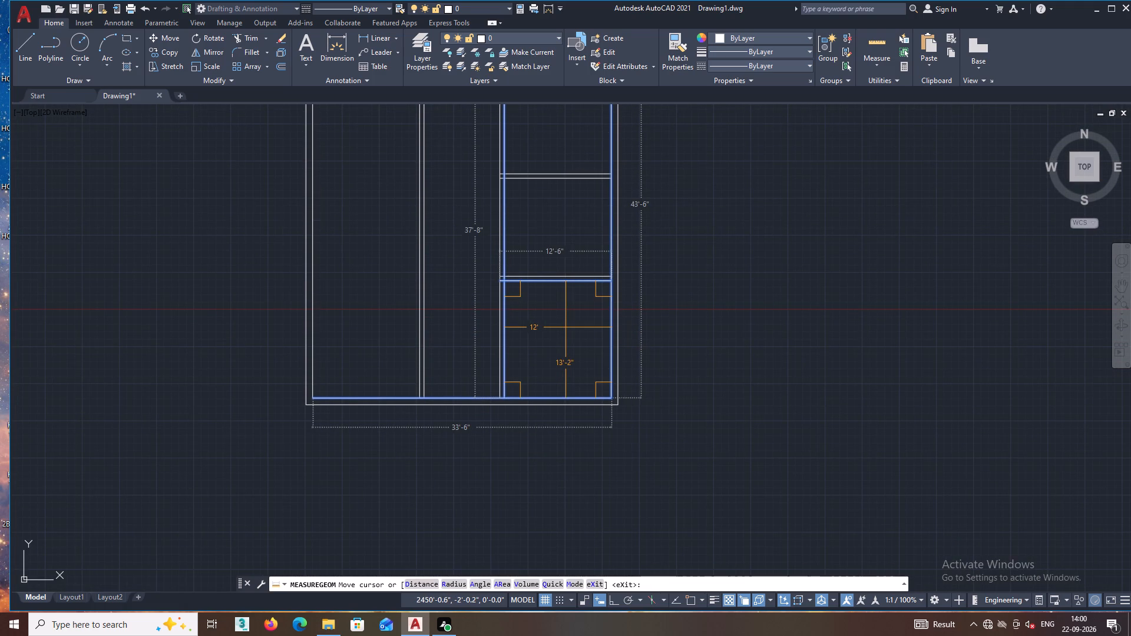
pyautogui.press('Escape')
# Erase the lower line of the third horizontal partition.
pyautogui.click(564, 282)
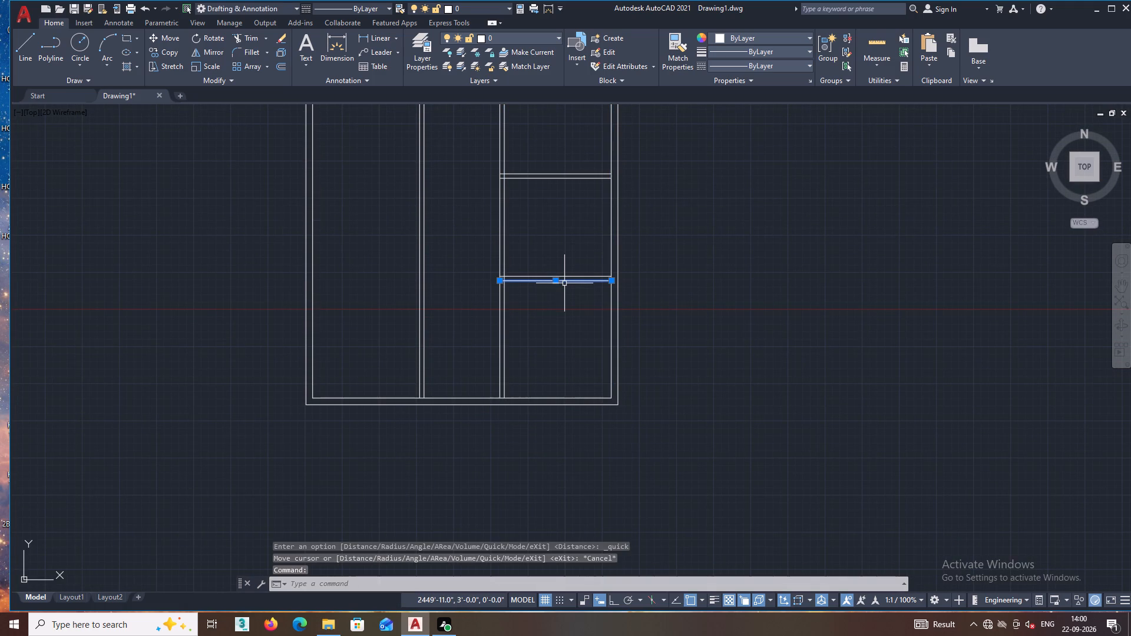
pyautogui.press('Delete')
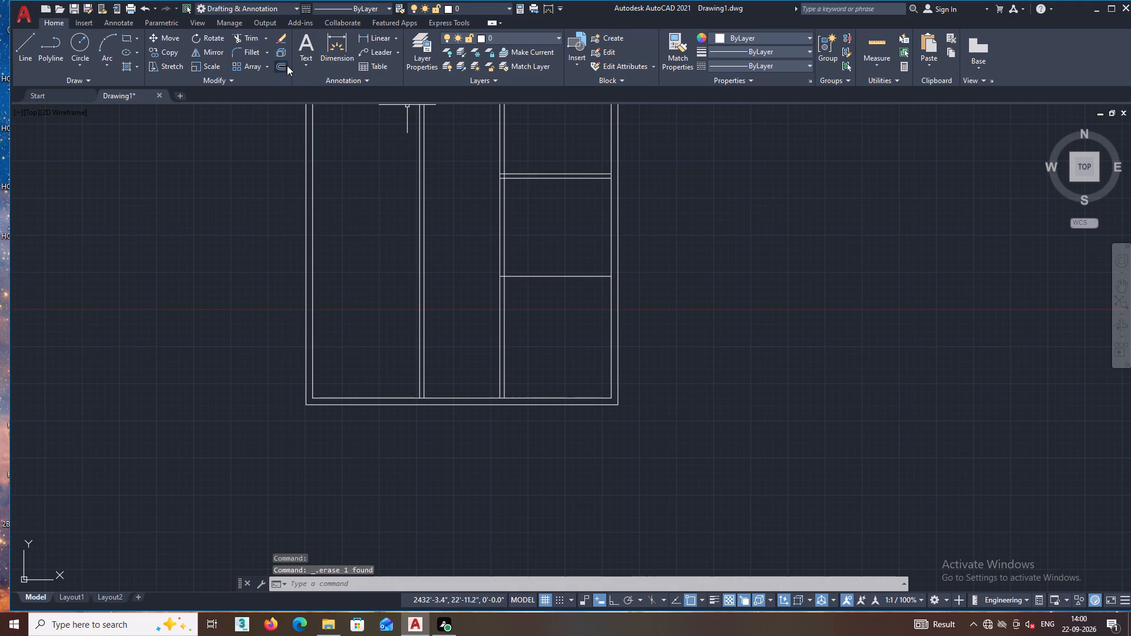
# Offset the remaining line of the third horizontal partition 5" downward to give it thickness.
pyautogui.doubleClick(287, 65)
pyautogui.press('5')
pyautogui.press('Return')
pyautogui.press('.')
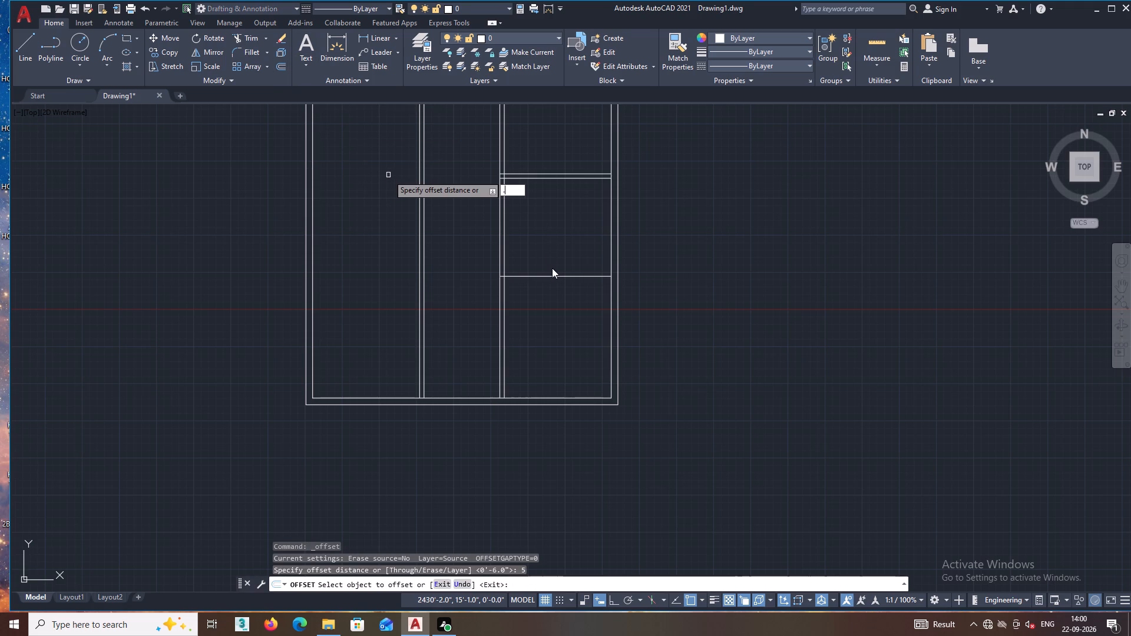
pyautogui.press('Return')
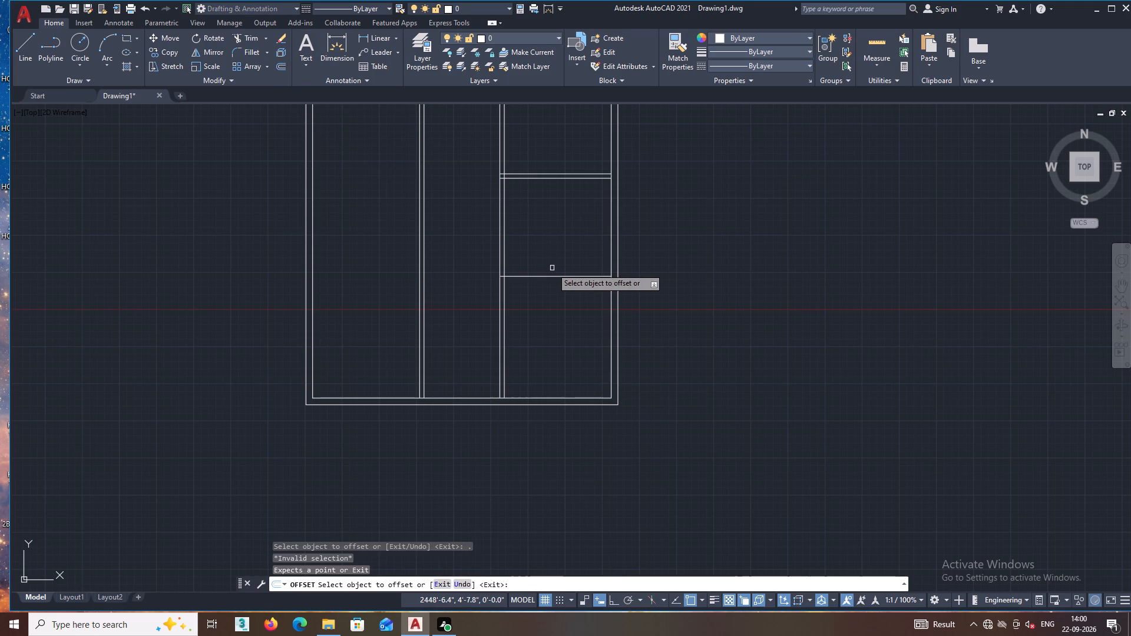
pyautogui.press('Return')
pyautogui.press('Return')
pyautogui.press('Return')
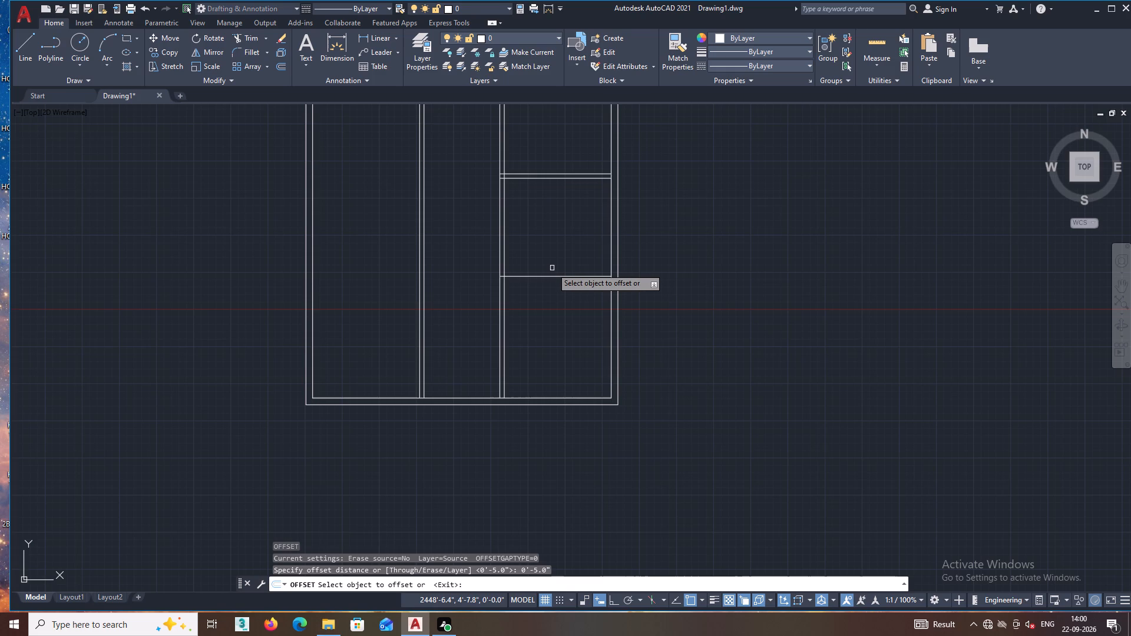
pyautogui.click(554, 276)
pyautogui.doubleClick(546, 296)
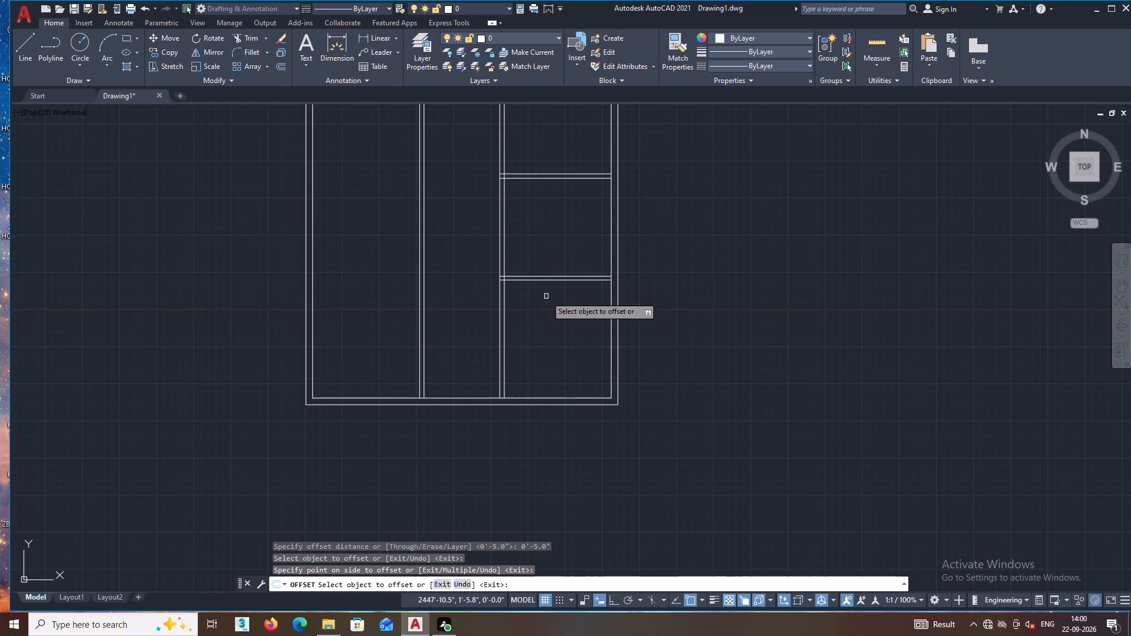
pyautogui.press('space')
# Recheck the size of the bottom room along the right wall with Quick Measure.
pyautogui.click(887, 41)
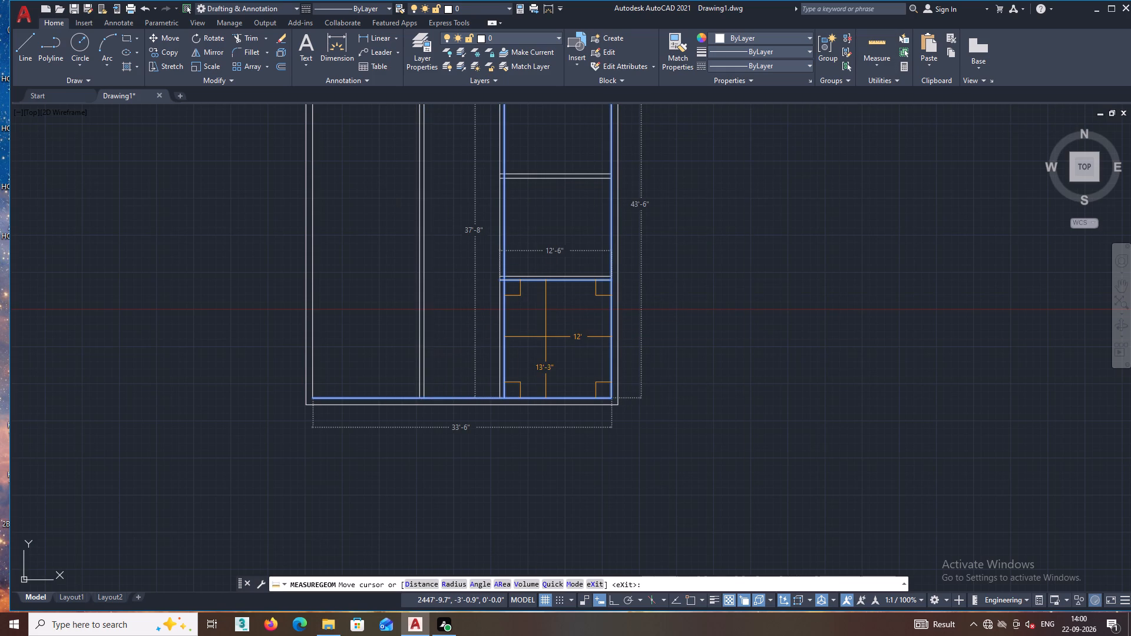
pyautogui.press('Escape')
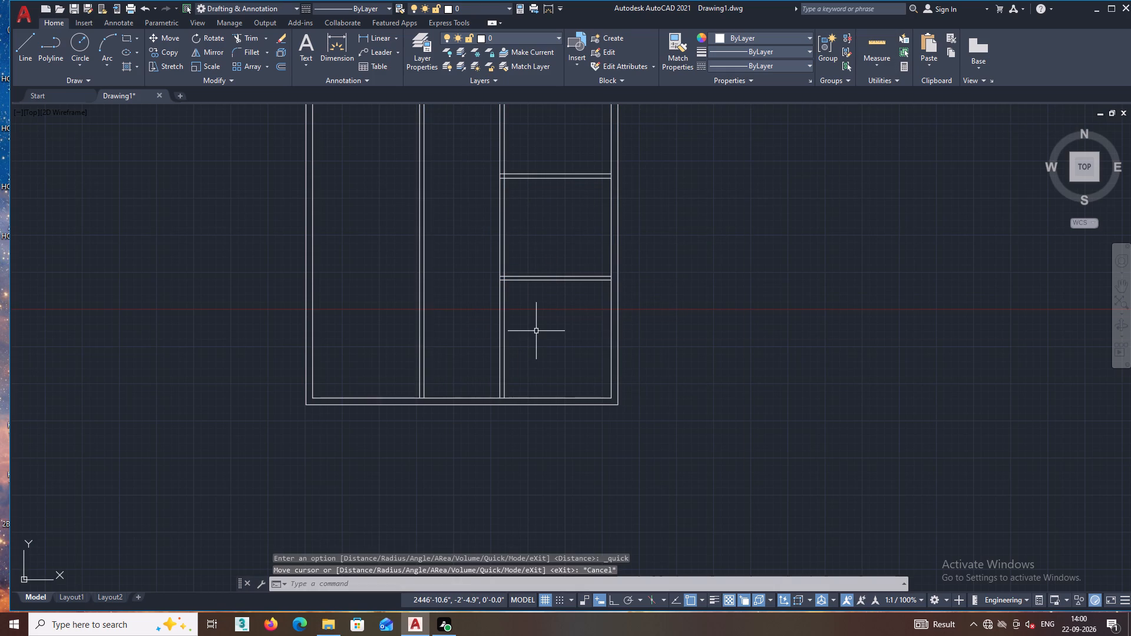
# Extend both right-hand vertical partition lines and the right wall's inner line down to the outer line of the bottom wall.
pyautogui.moveTo(537, 337); pyautogui.dragTo(593, 353, button='middle')
pyautogui.scroll(1, 568, 360)
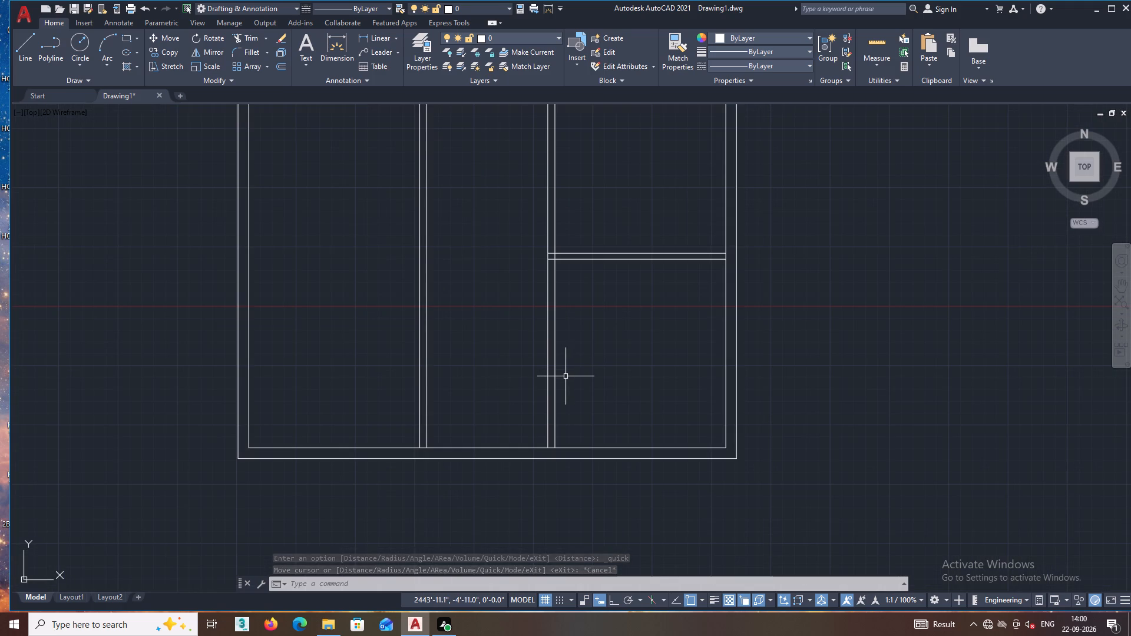
pyautogui.moveTo(567, 373); pyautogui.dragTo(544, 345, button='middle')
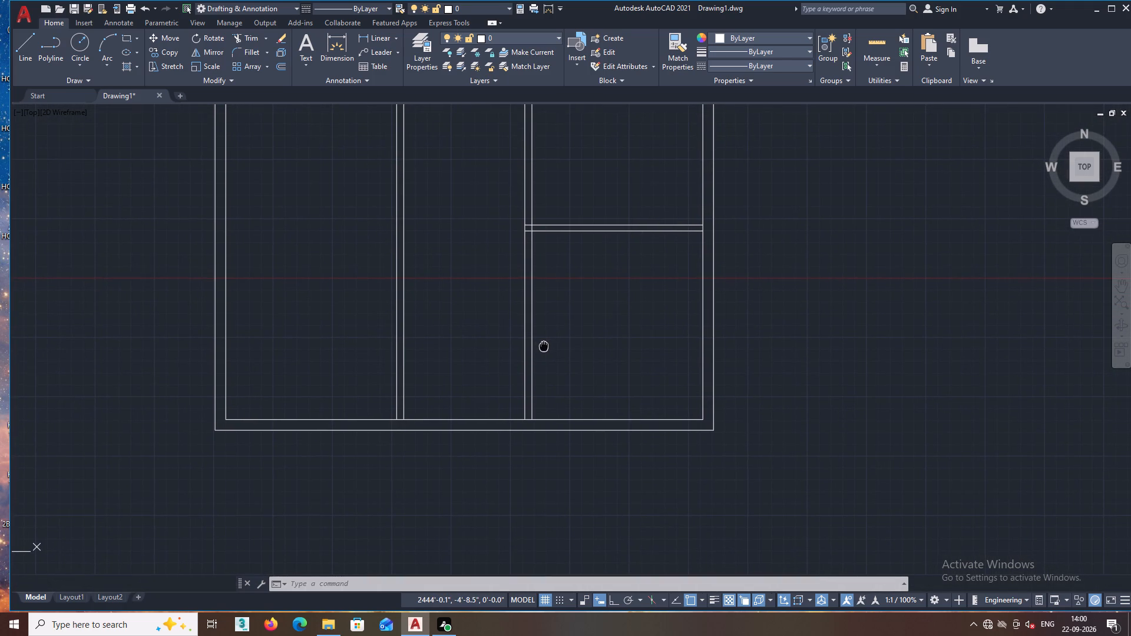
pyautogui.moveTo(544, 345); pyautogui.dragTo(513, 330, button='middle')
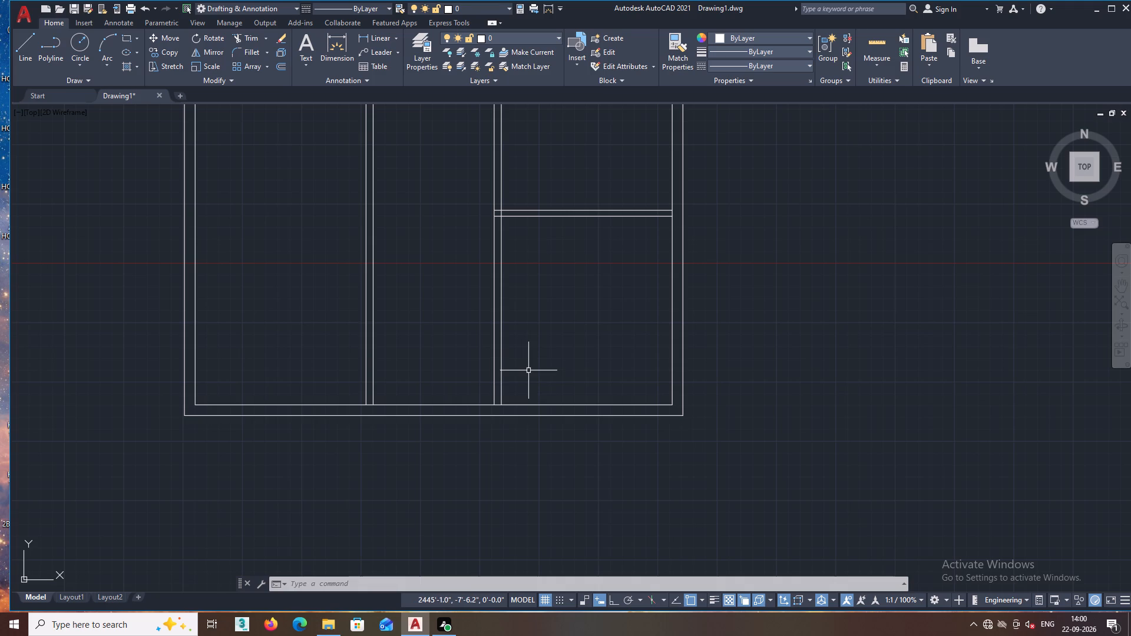
pyautogui.write('EX')
pyautogui.press('Return')
pyautogui.doubleClick(528, 373)
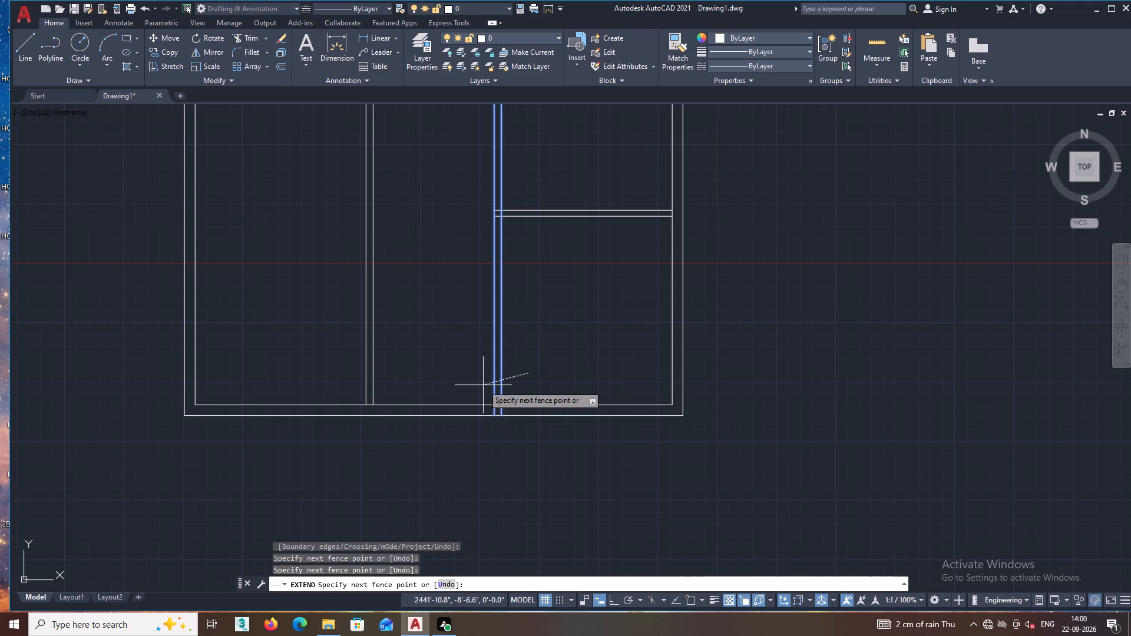
pyautogui.click(483, 385)
pyautogui.moveTo(540, 373); pyautogui.dragTo(490, 374, button='middle')
pyautogui.click(622, 390)
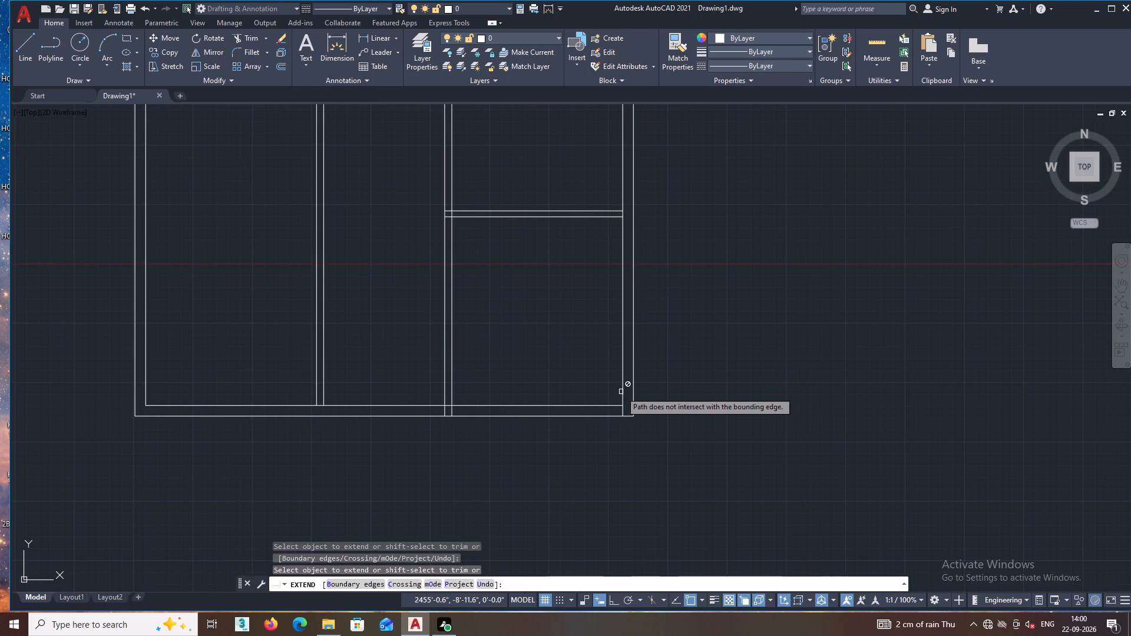
pyautogui.press('Escape')
# Draw two crossing diagonal lines corner to corner within the bottom wall, between the right-hand partition and the right wall.
pyautogui.click(25, 37)
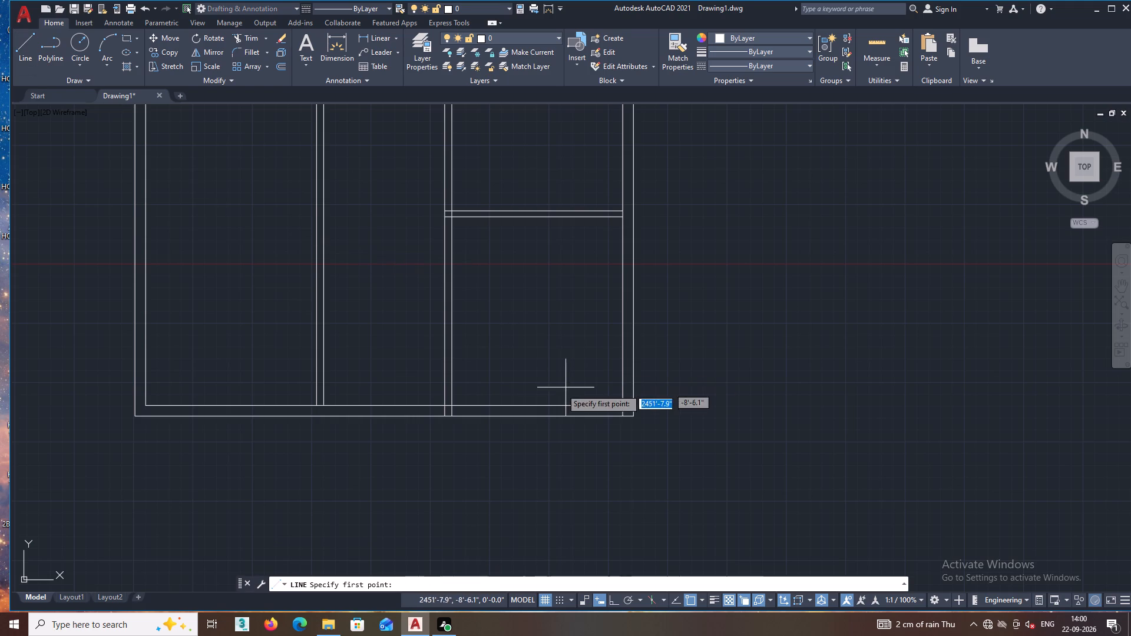
pyautogui.middleClick(490, 423)
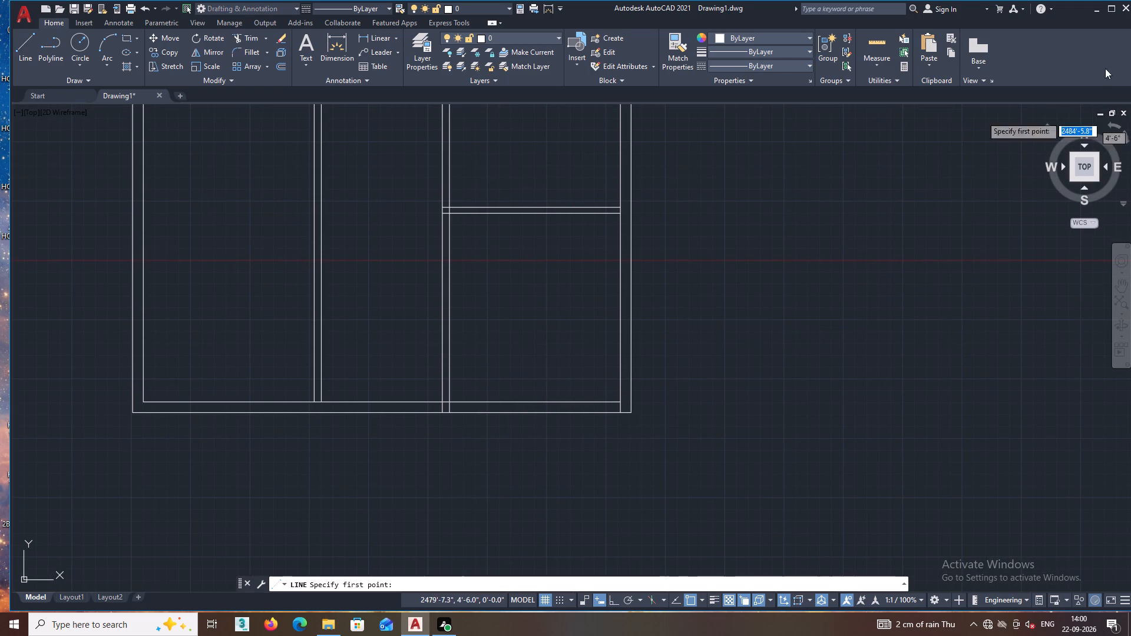
pyautogui.click(1113, 6)
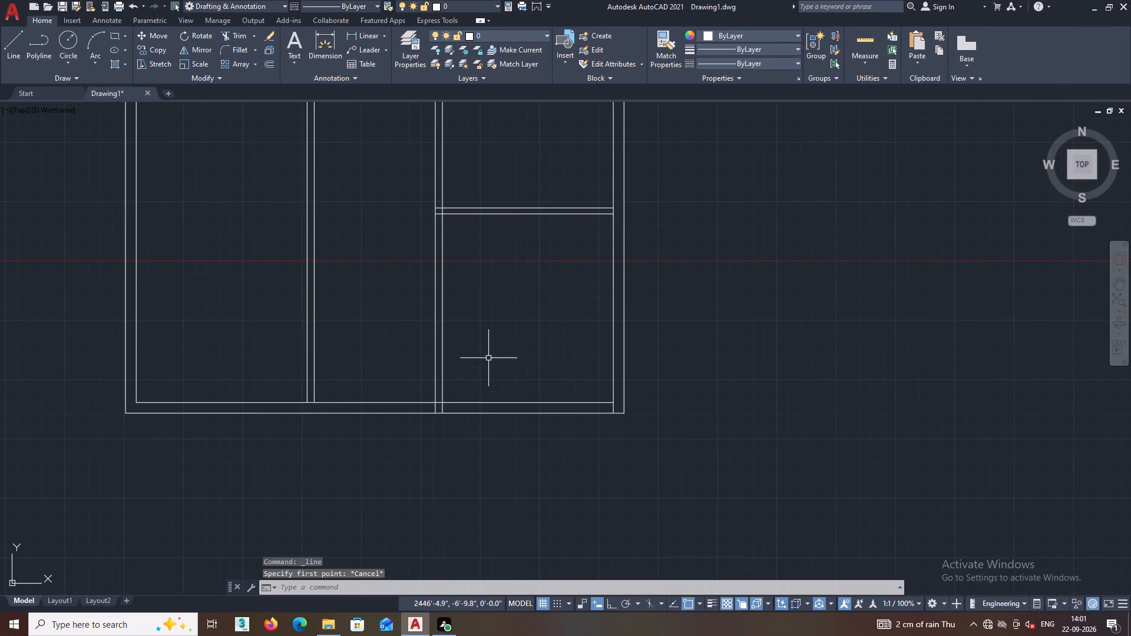
pyautogui.press('space')
pyautogui.moveTo(448, 421); pyautogui.dragTo(539, 420, button='middle')
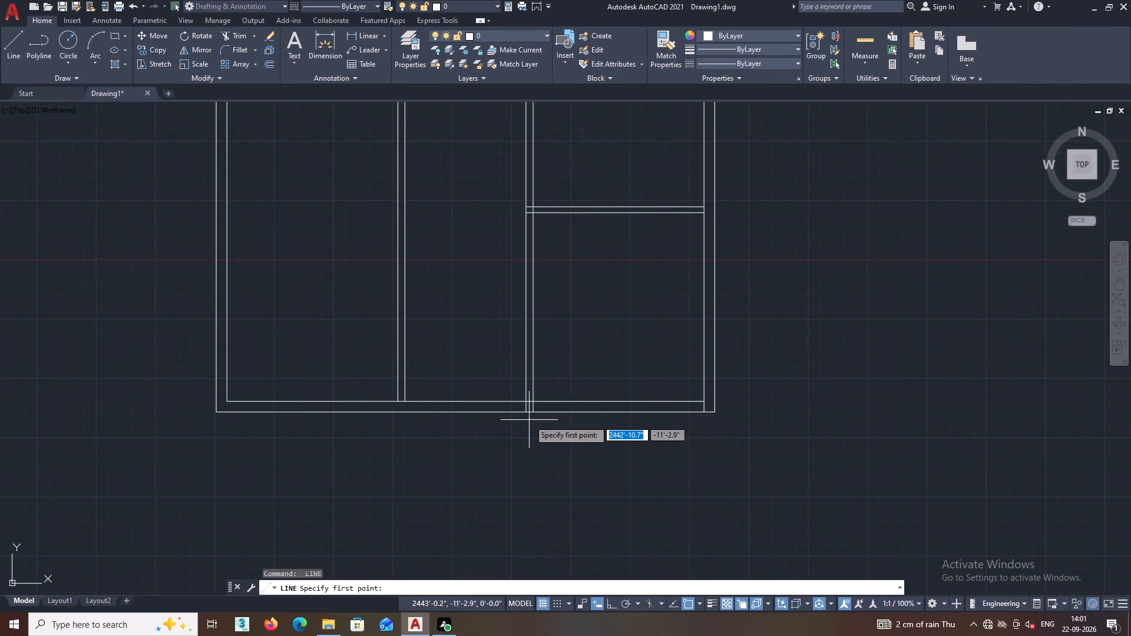
pyautogui.scroll(2, 530, 416)
pyautogui.click(535, 380)
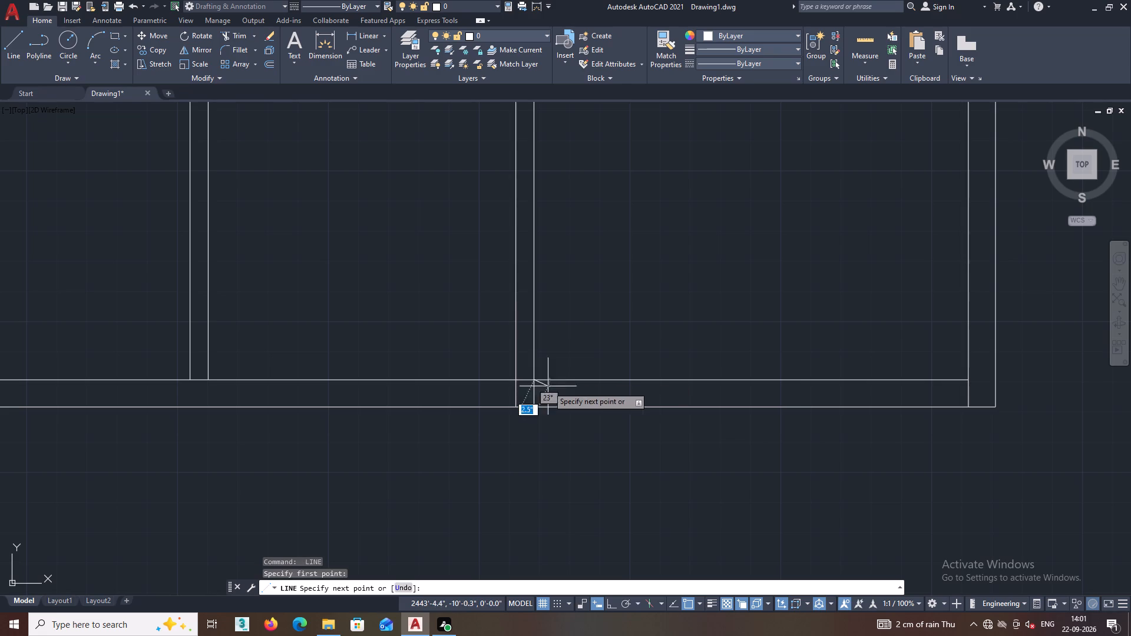
pyautogui.click(969, 406)
pyautogui.press('space')
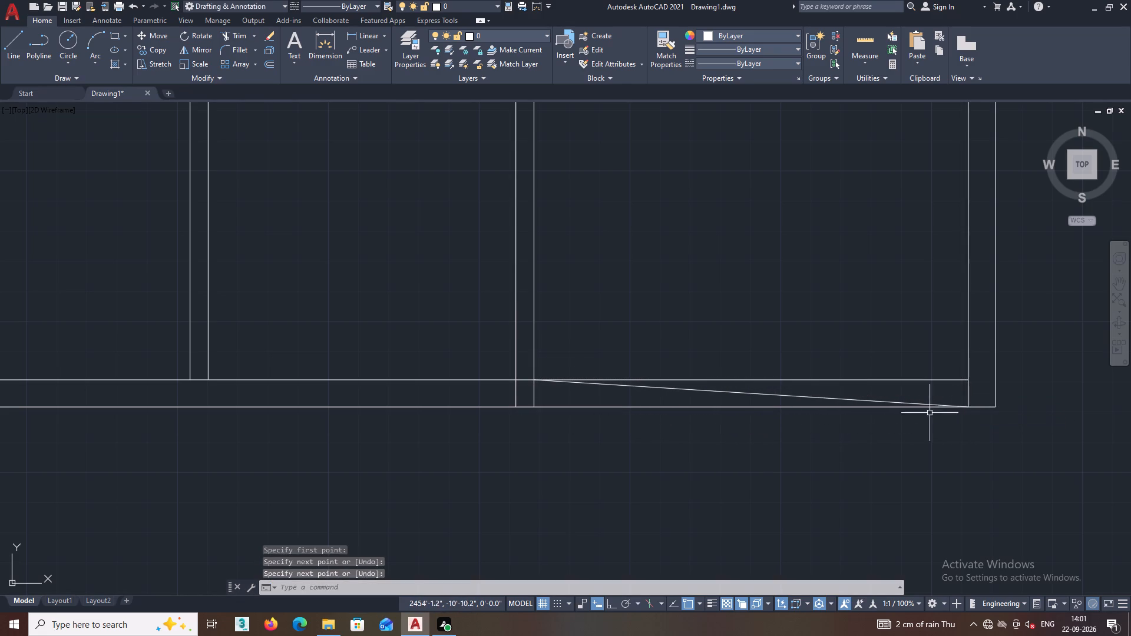
pyautogui.press('space')
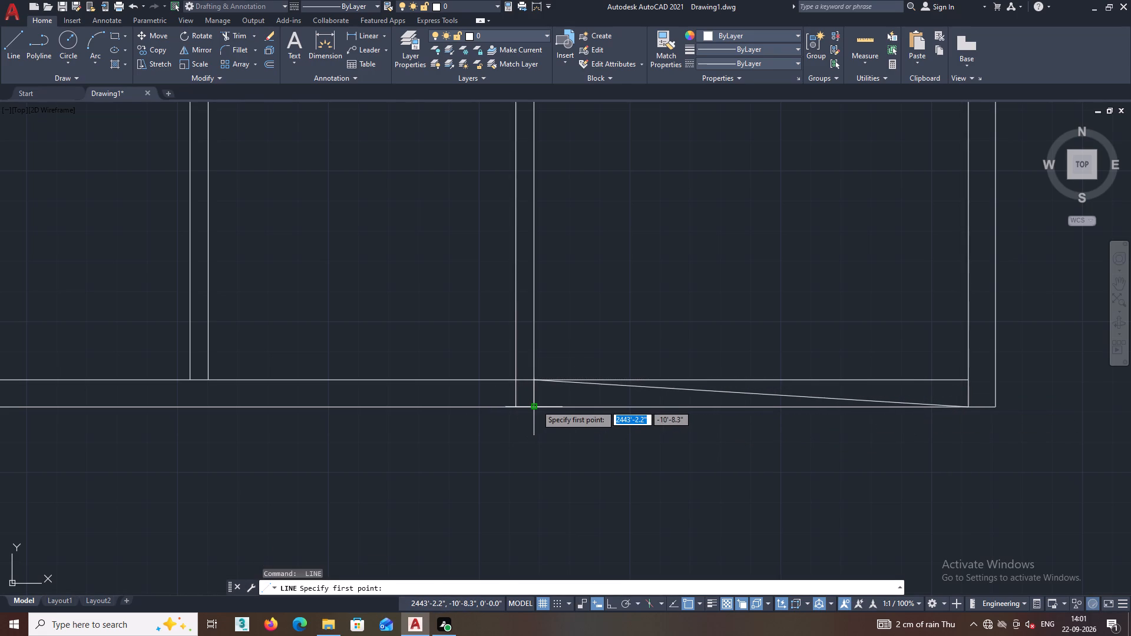
pyautogui.click(536, 405)
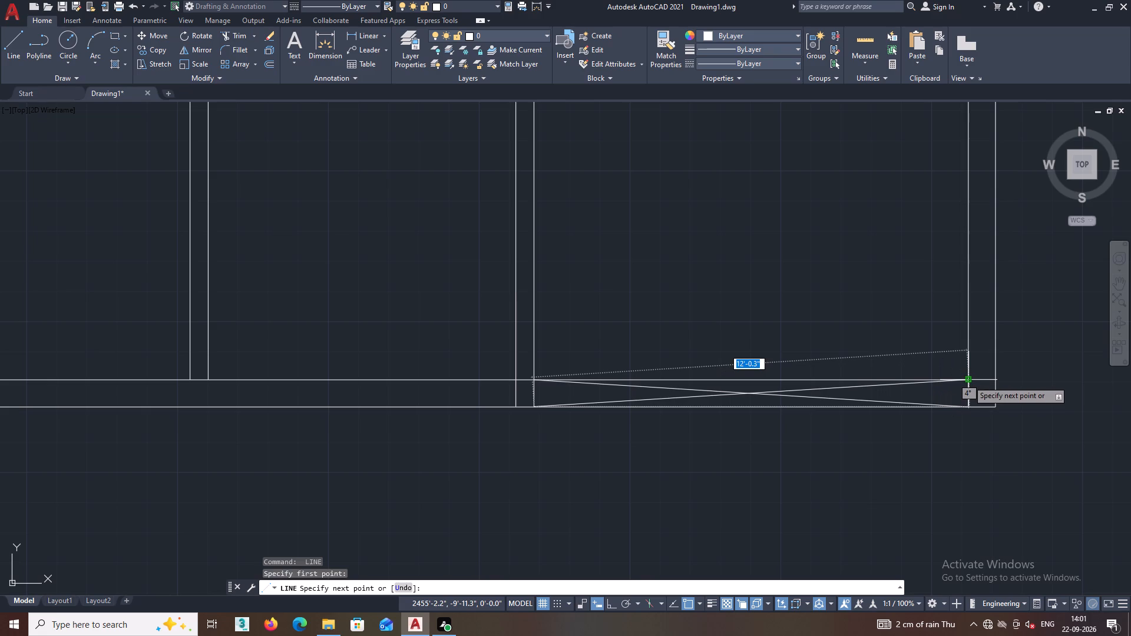
pyautogui.click(968, 380)
pyautogui.press('Escape')
pyautogui.moveTo(981, 439); pyautogui.dragTo(933, 443, button='middle')
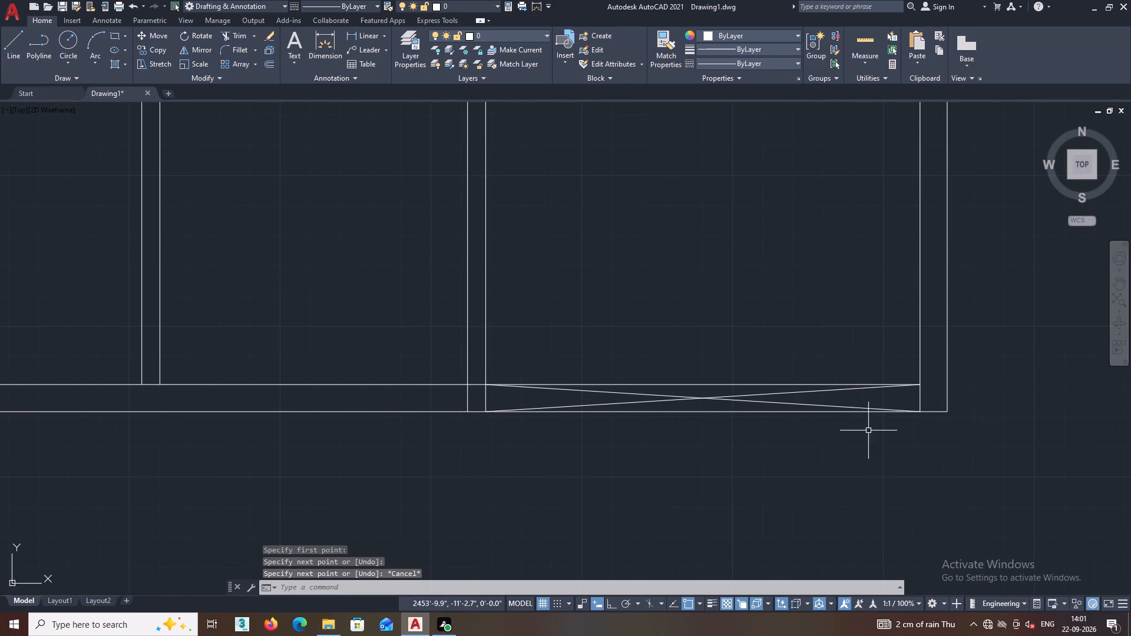
# Change the colour of the two crossing diagonal lines to Red.
pyautogui.scroll(1, 786, 407)
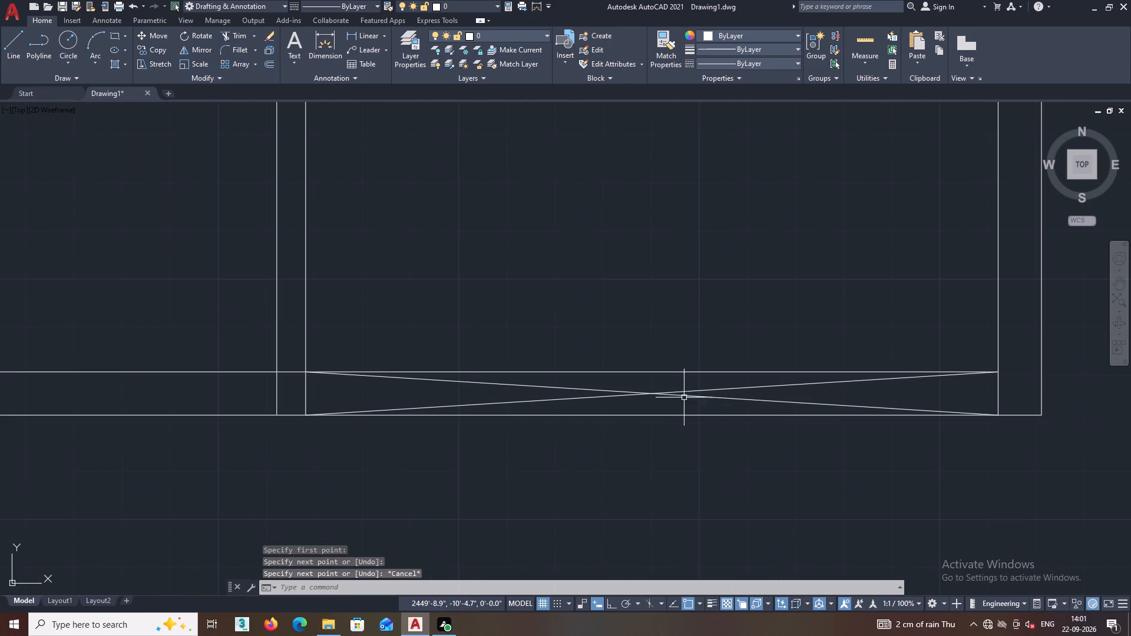
pyautogui.scroll(-1, 663, 387)
pyautogui.scroll(2, 619, 379)
pyautogui.click(666, 407)
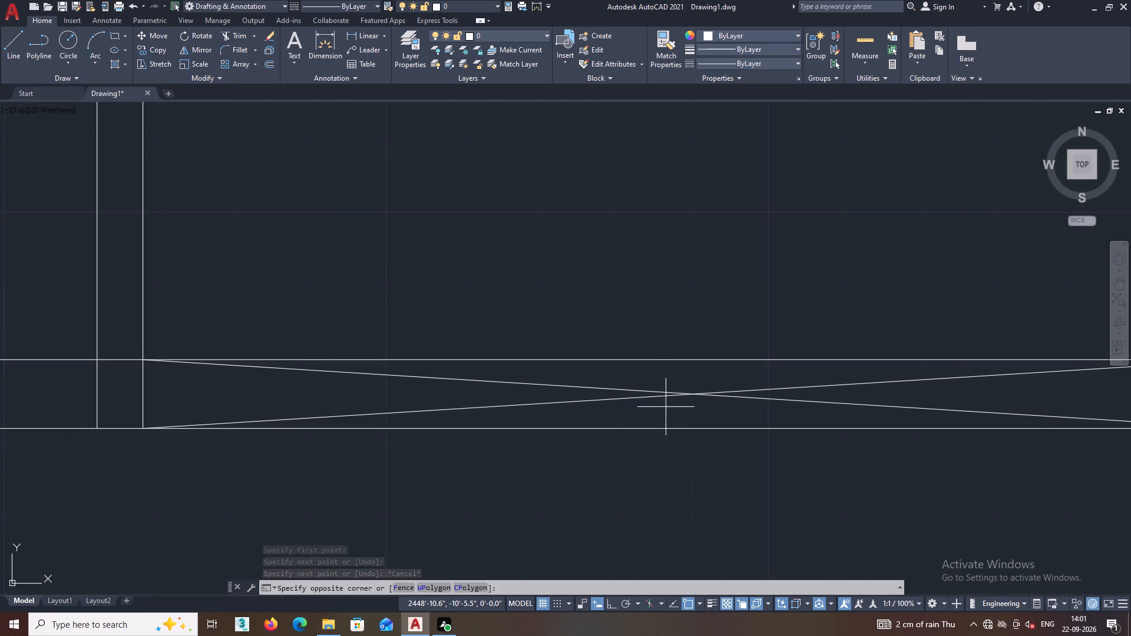
pyautogui.click(659, 384)
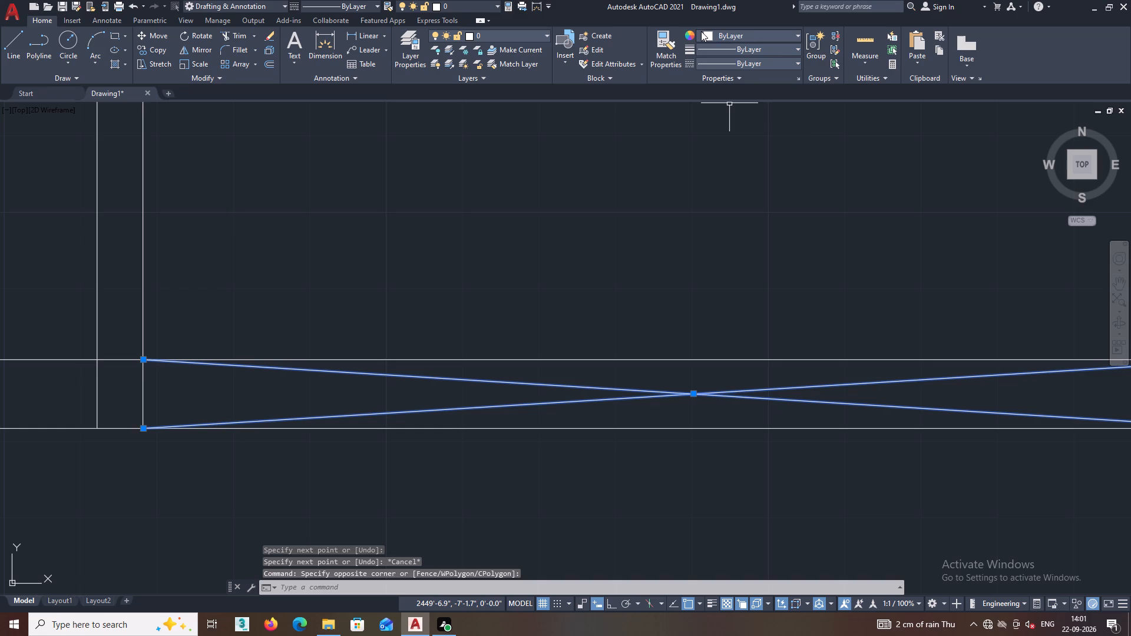
pyautogui.click(704, 32)
pyautogui.click(704, 155)
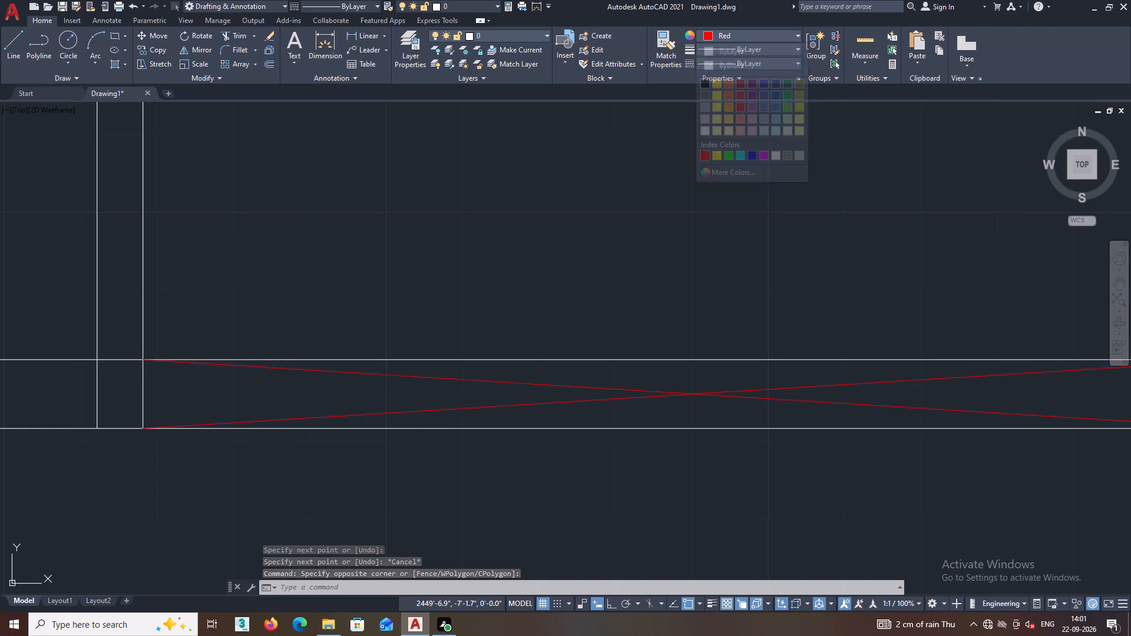
pyautogui.press('Escape')
# Trim away the inner and outer bottom wall lines between the right-hand partition and the right wall.
pyautogui.scroll(-1, 772, 249)
pyautogui.moveTo(769, 280); pyautogui.dragTo(748, 261, button='middle')
pyautogui.write('TR')
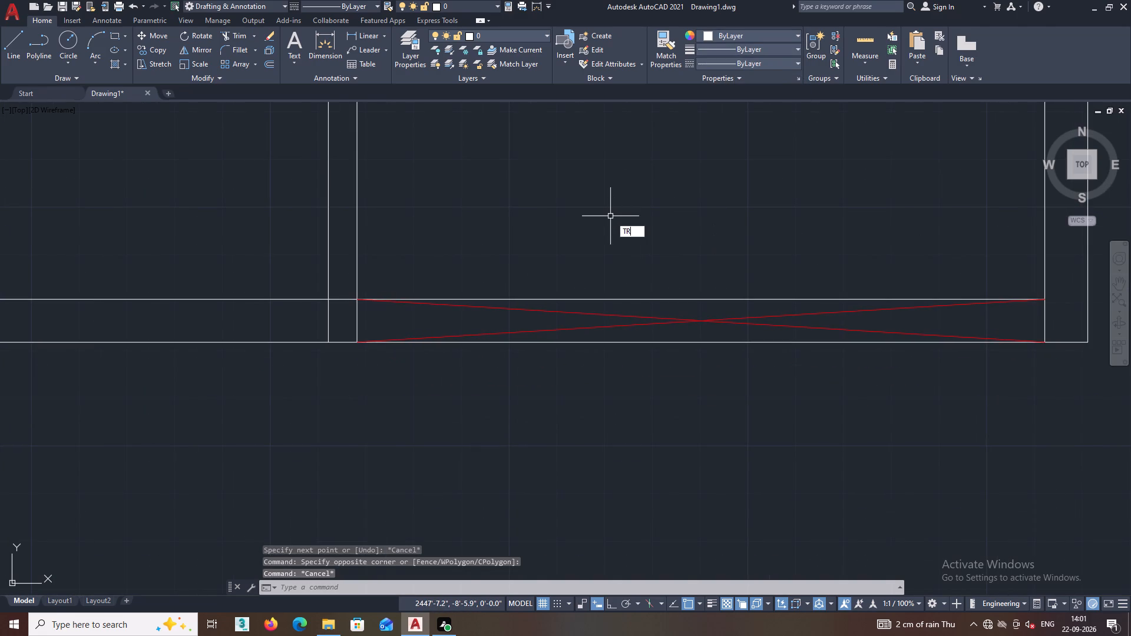
pyautogui.press('Return')
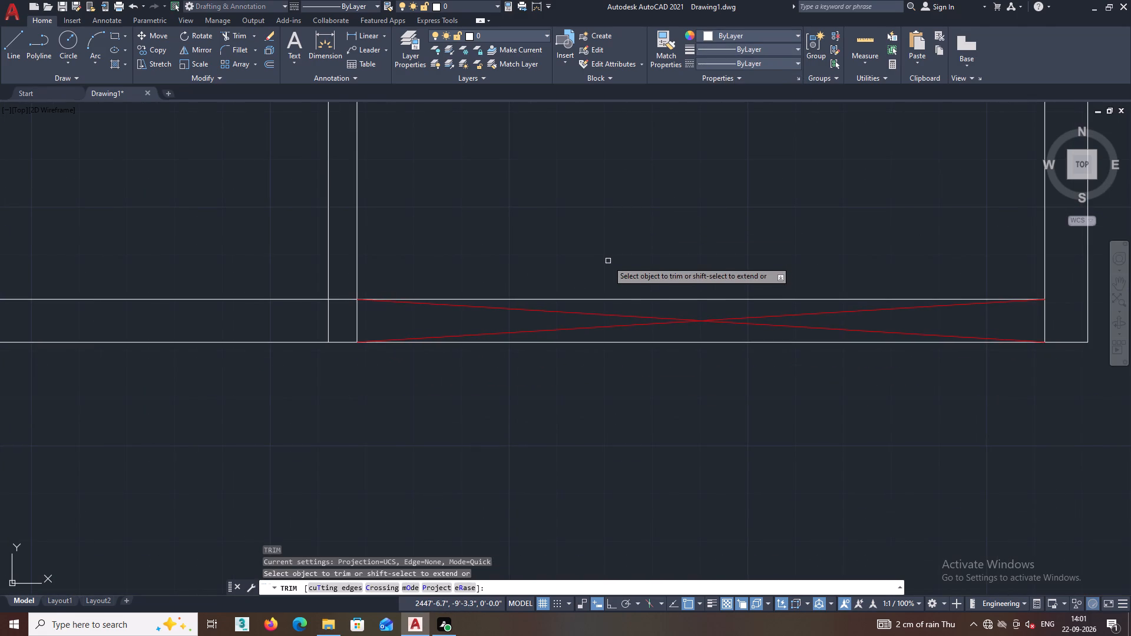
pyautogui.doubleClick(632, 284)
pyautogui.click(643, 304)
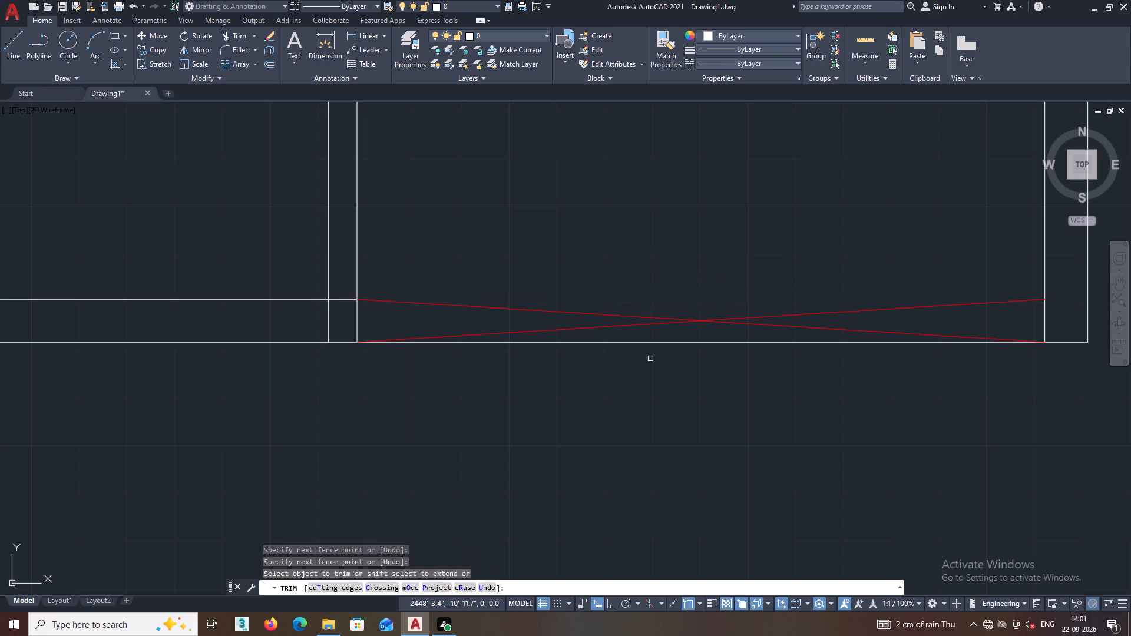
pyautogui.doubleClick(651, 359)
pyautogui.press('space')
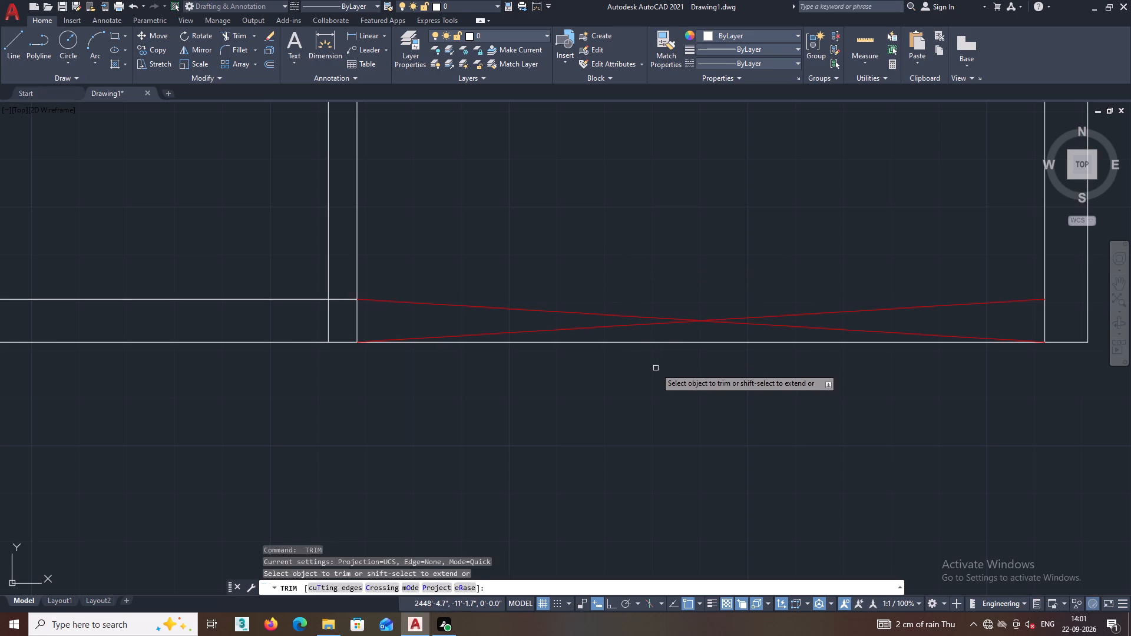
pyautogui.click(656, 368)
pyautogui.click(669, 331)
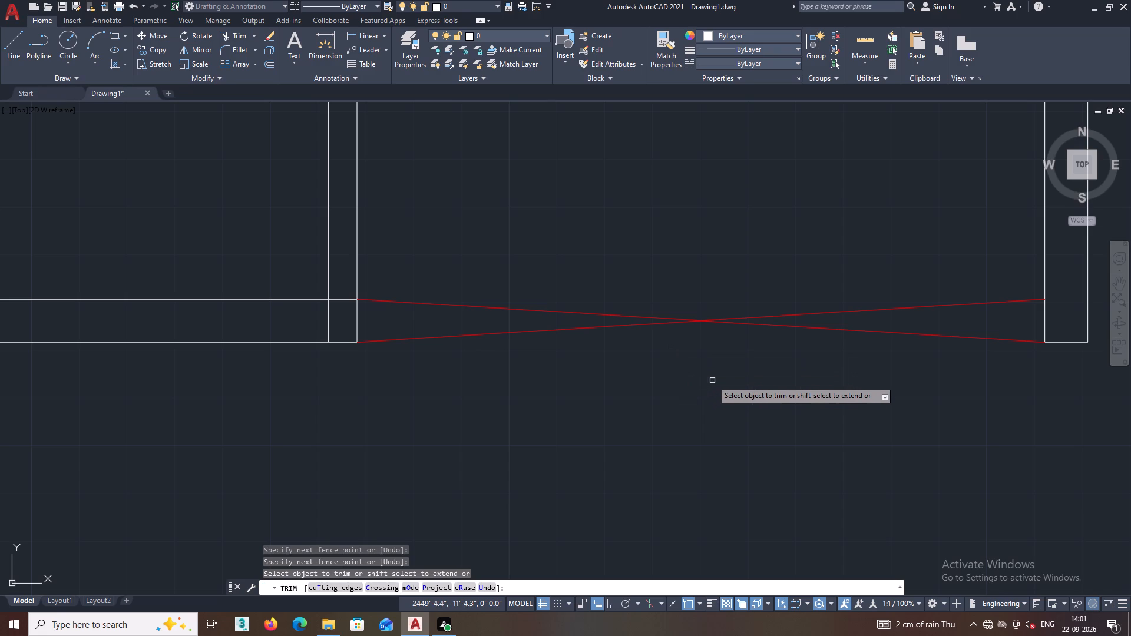
pyautogui.moveTo(709, 372); pyautogui.dragTo(683, 383, button='middle')
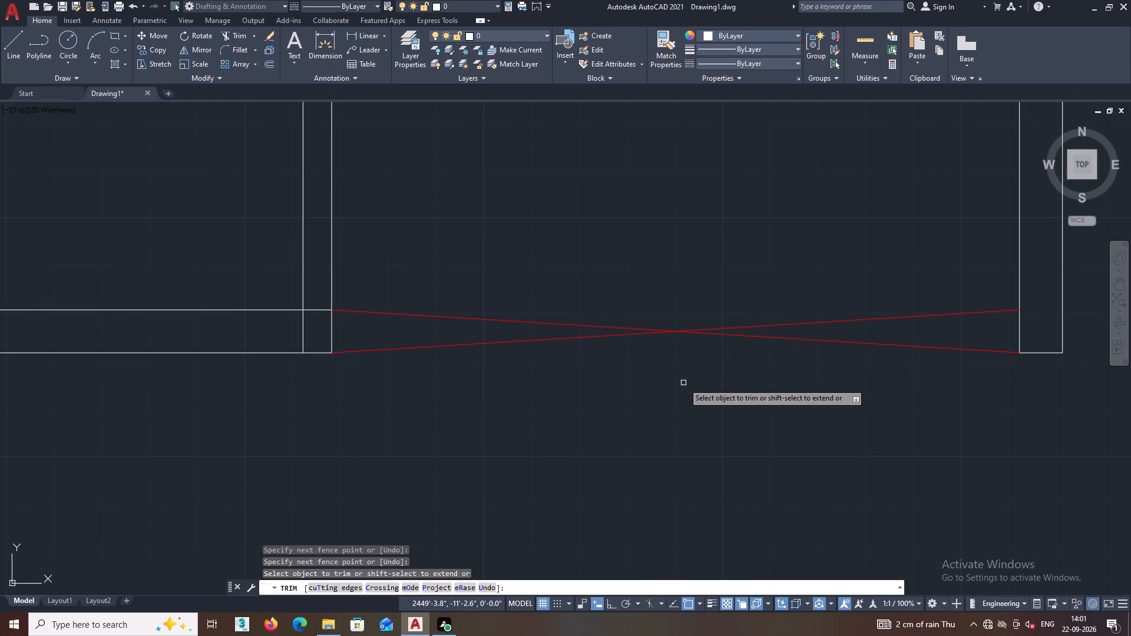
# With Ortho on, draw a 12' horizontal line joining the upper ends of the red diagonals.
pyautogui.click(15, 50)
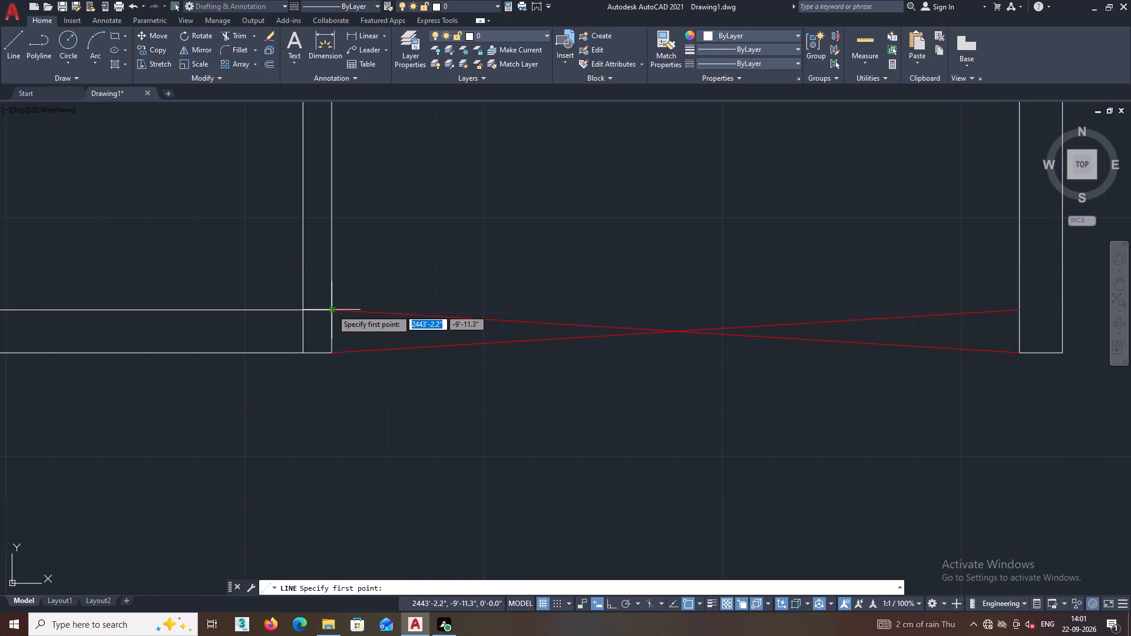
pyautogui.click(332, 309)
pyautogui.moveTo(750, 314); pyautogui.dragTo(476, 306, button='middle')
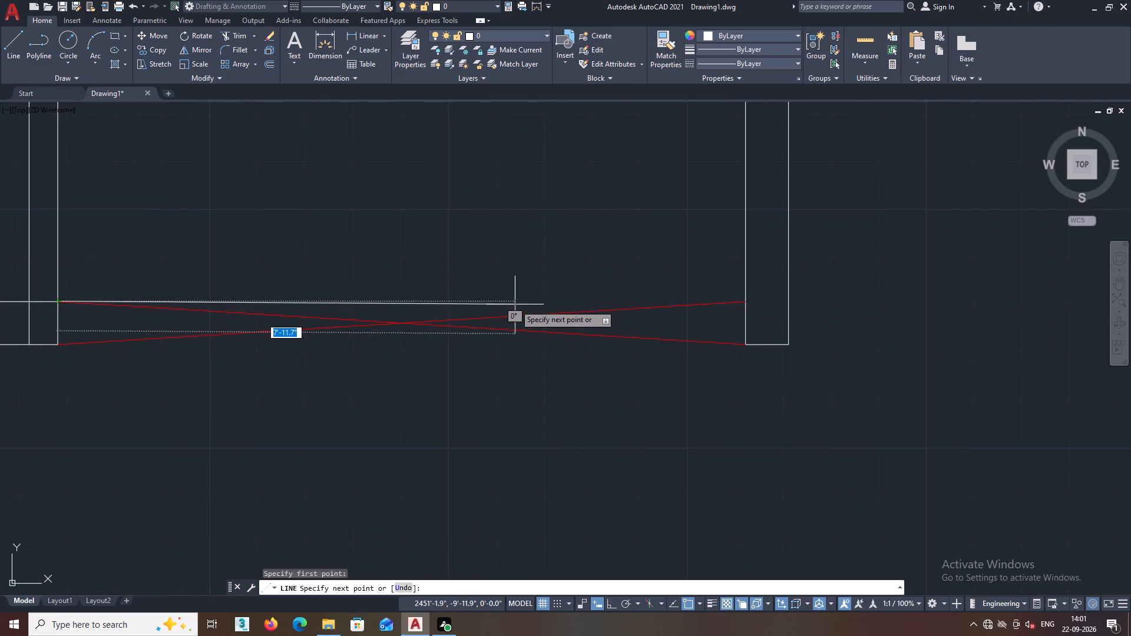
pyautogui.press('F8')
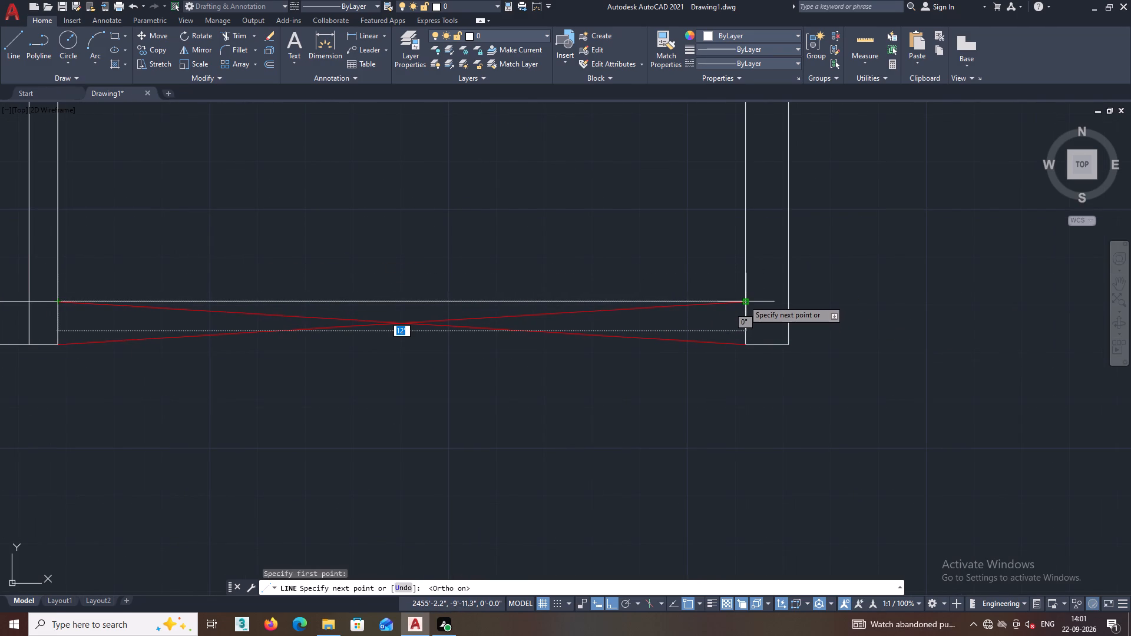
pyautogui.click(743, 300)
pyautogui.press('Escape')
pyautogui.moveTo(738, 339); pyautogui.dragTo(911, 319, button='middle')
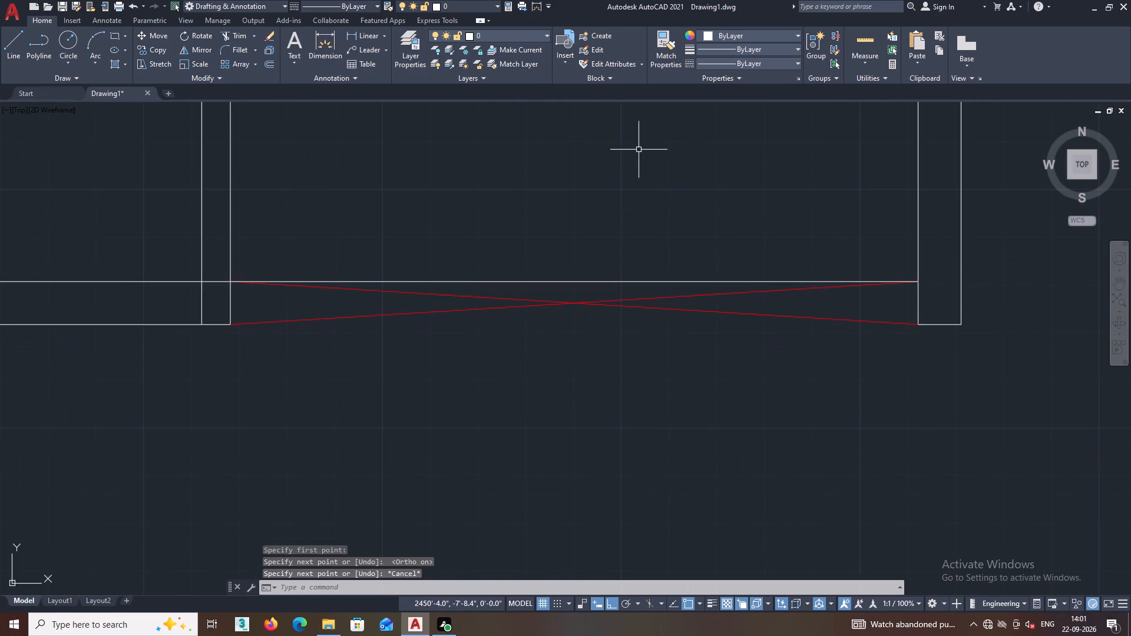
# Offset the new 12' line 9" downward to form the outer line of the crossed wall section.
pyautogui.click(272, 64)
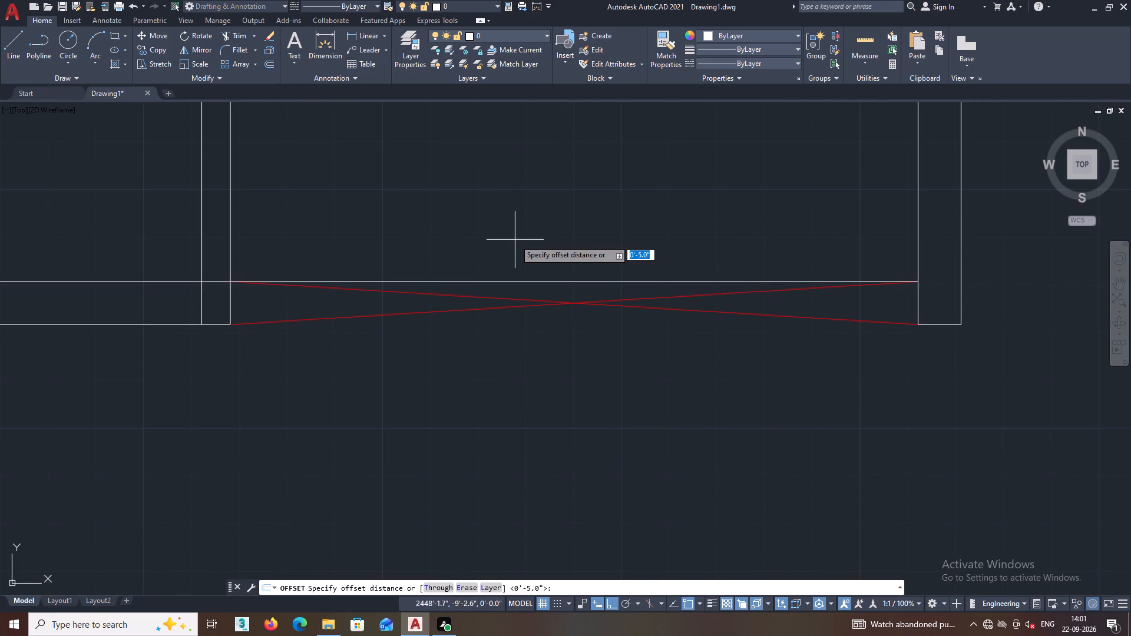
pyautogui.press('9')
pyautogui.press('Return')
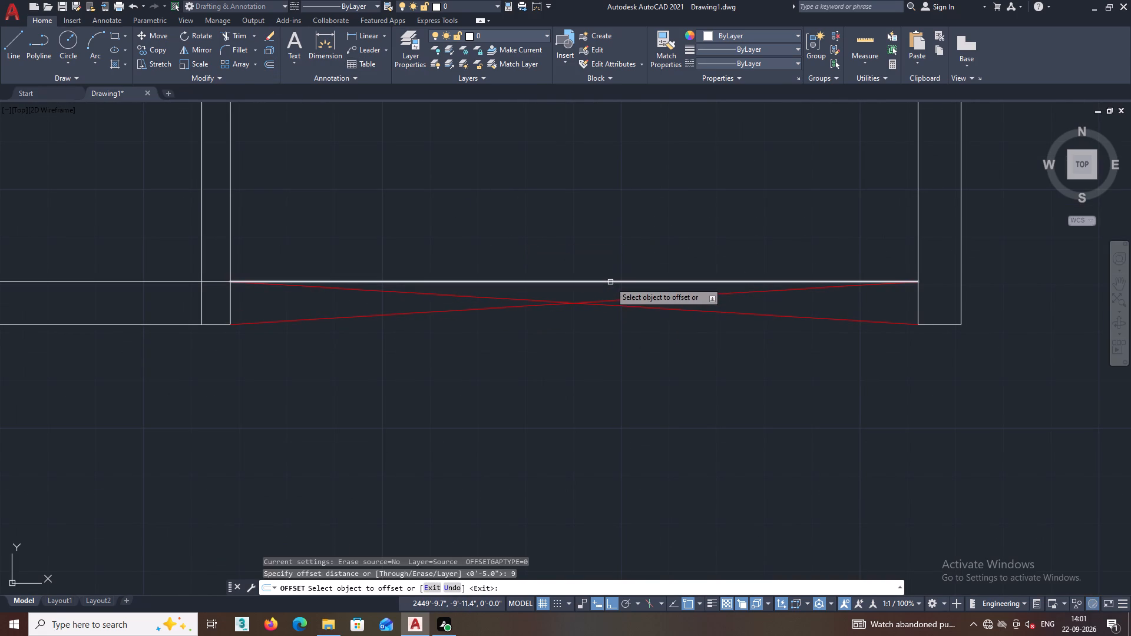
pyautogui.click(610, 282)
pyautogui.click(594, 360)
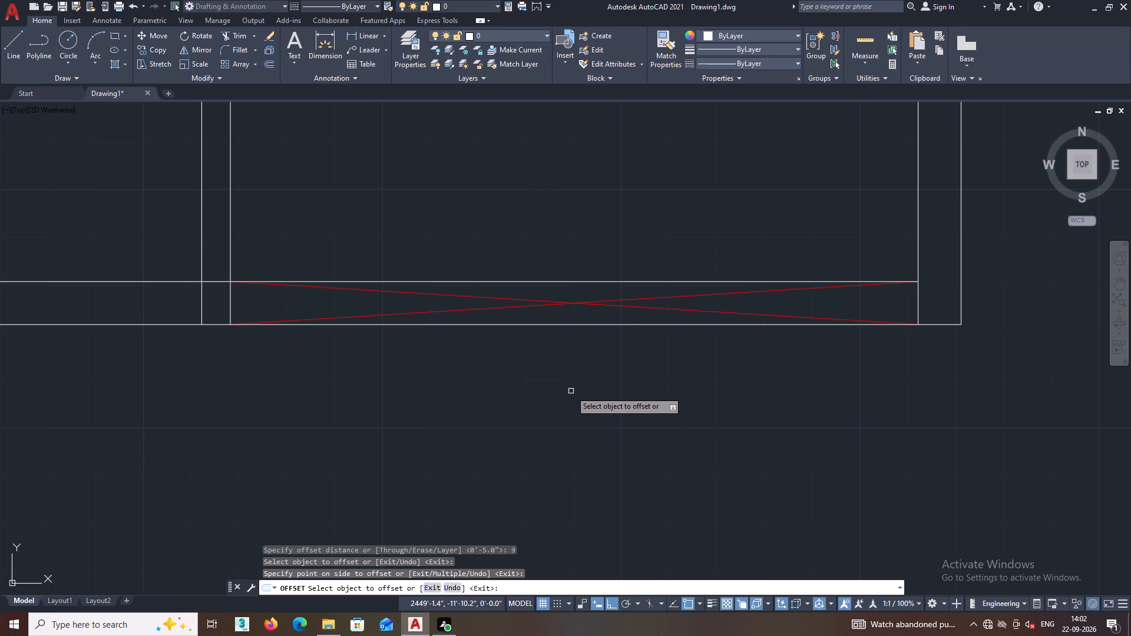
pyautogui.moveTo(568, 391); pyautogui.dragTo(695, 390, button='middle')
pyautogui.press('Escape')
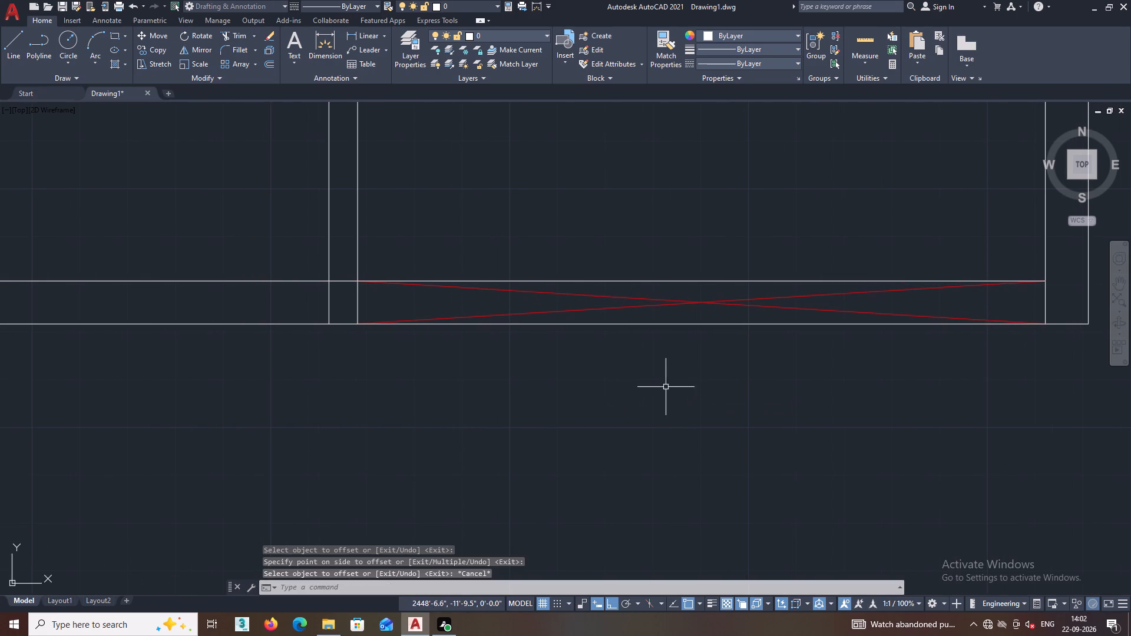
# Trim the two vertical line segments closing the ends of the red-crossed section of the bottom wall.
pyautogui.press('t')
pyautogui.press('r')
pyautogui.press('Return')
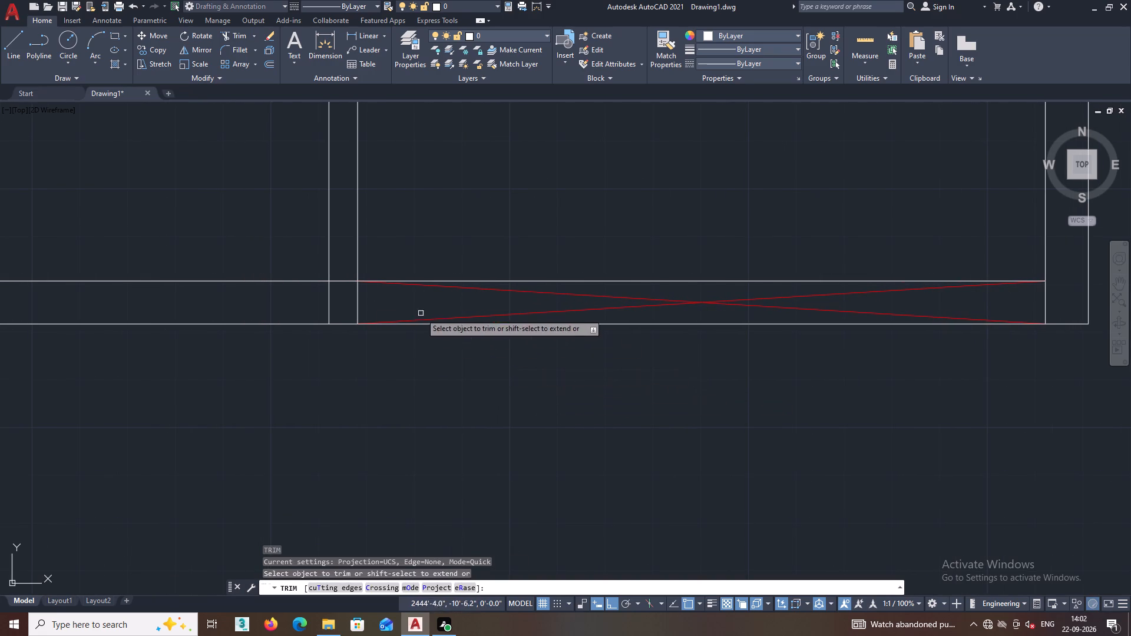
pyautogui.click(359, 300)
pyautogui.moveTo(407, 316); pyautogui.dragTo(338, 310, button='middle')
pyautogui.moveTo(768, 402); pyautogui.dragTo(770, 402, button='middle')
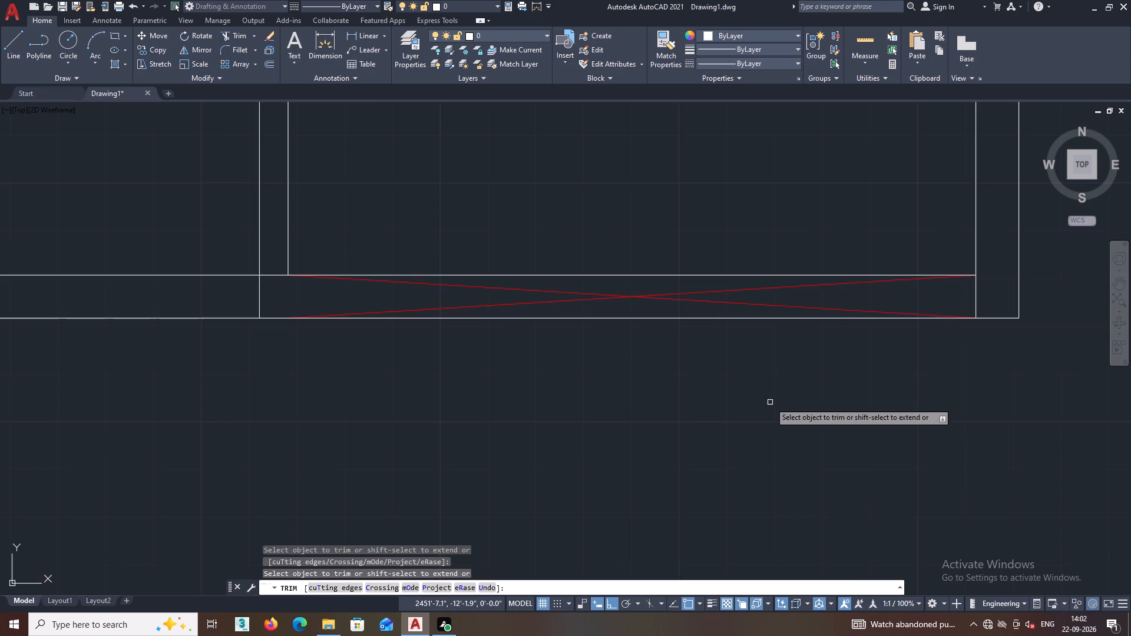
pyautogui.moveTo(770, 402); pyautogui.dragTo(706, 415, button='middle')
pyautogui.click(914, 302)
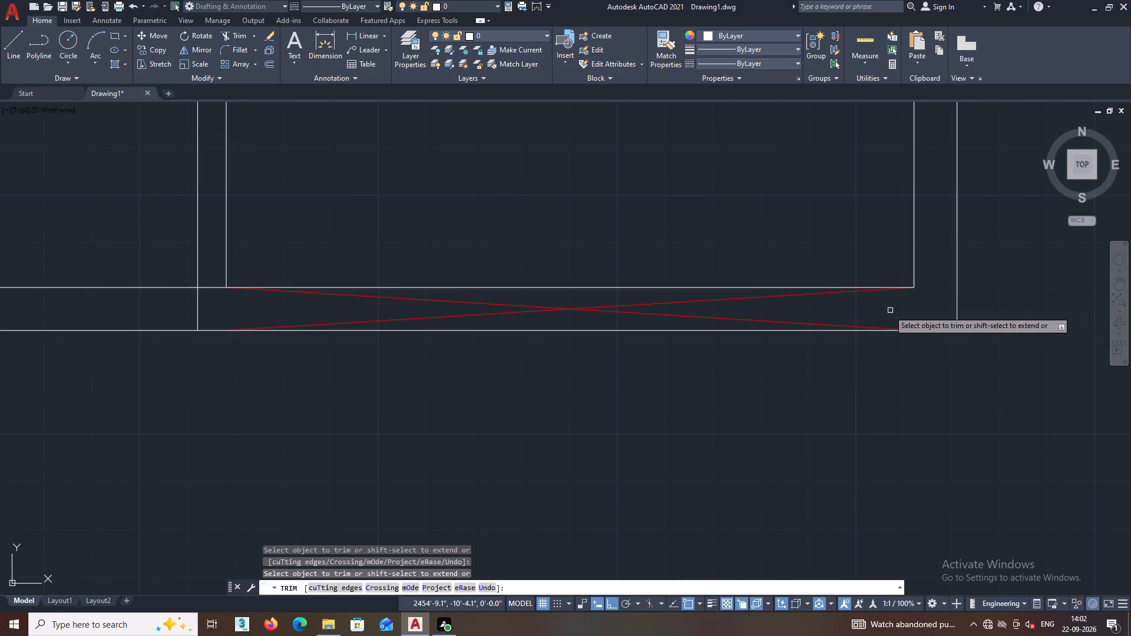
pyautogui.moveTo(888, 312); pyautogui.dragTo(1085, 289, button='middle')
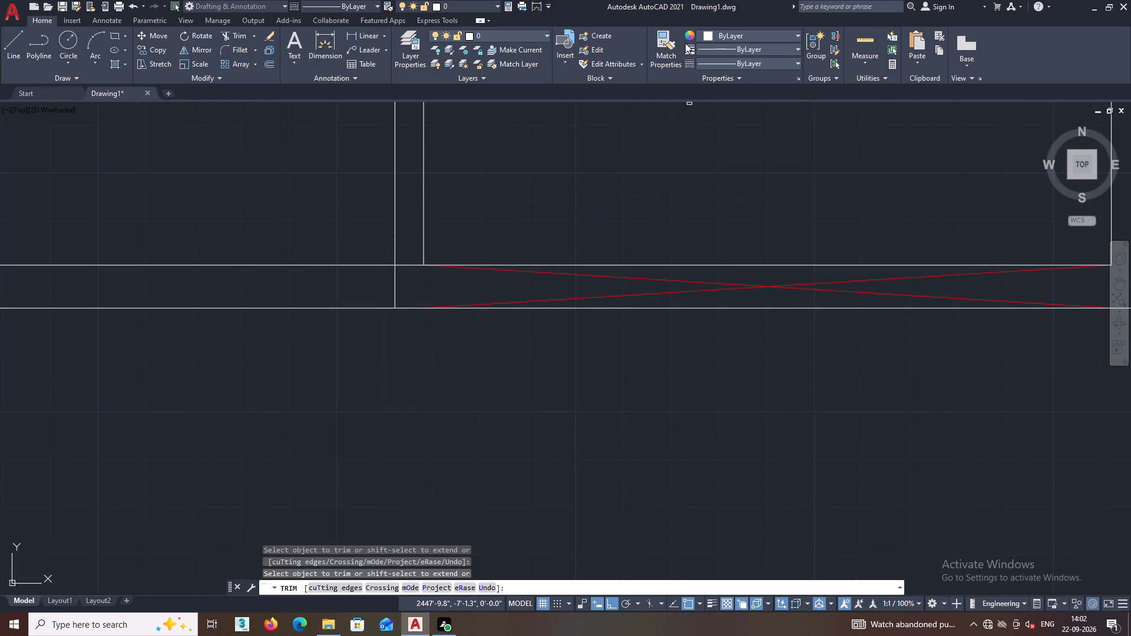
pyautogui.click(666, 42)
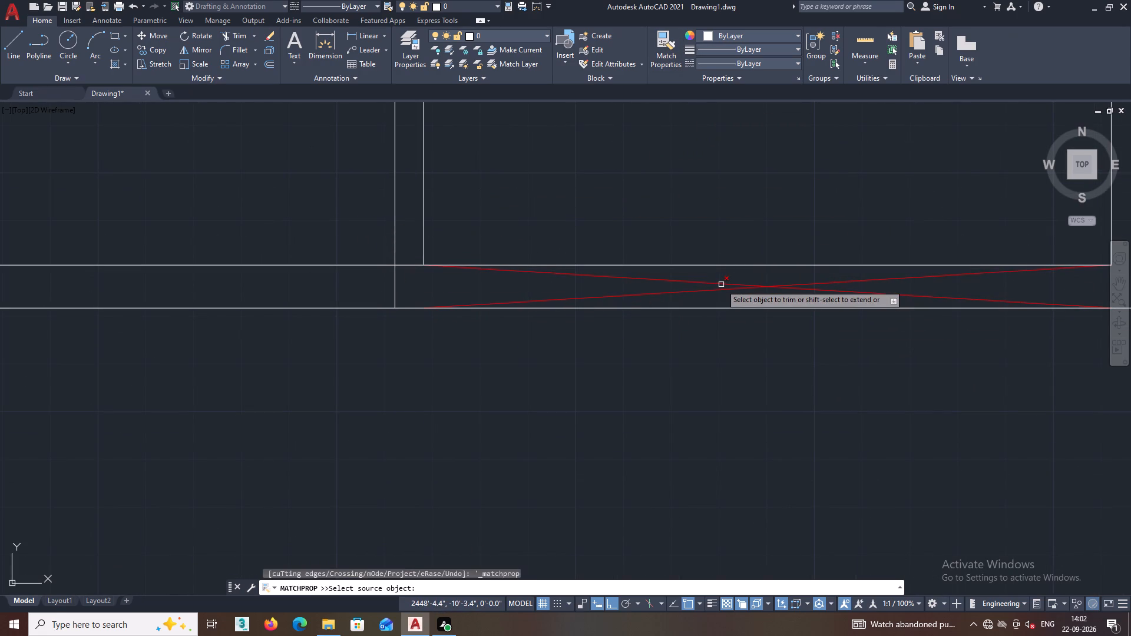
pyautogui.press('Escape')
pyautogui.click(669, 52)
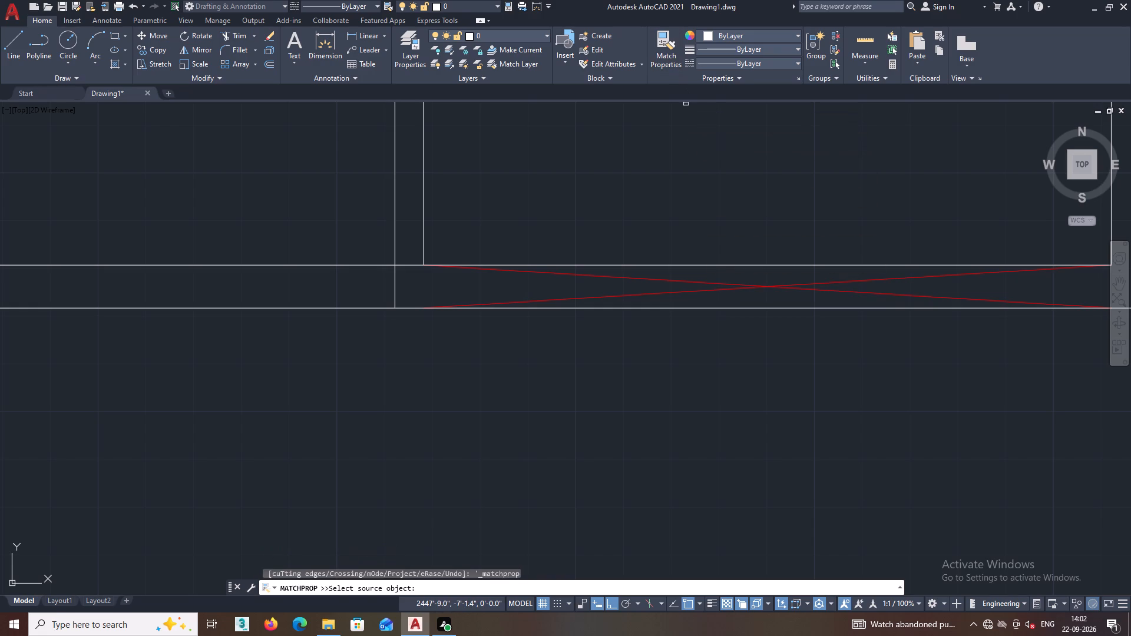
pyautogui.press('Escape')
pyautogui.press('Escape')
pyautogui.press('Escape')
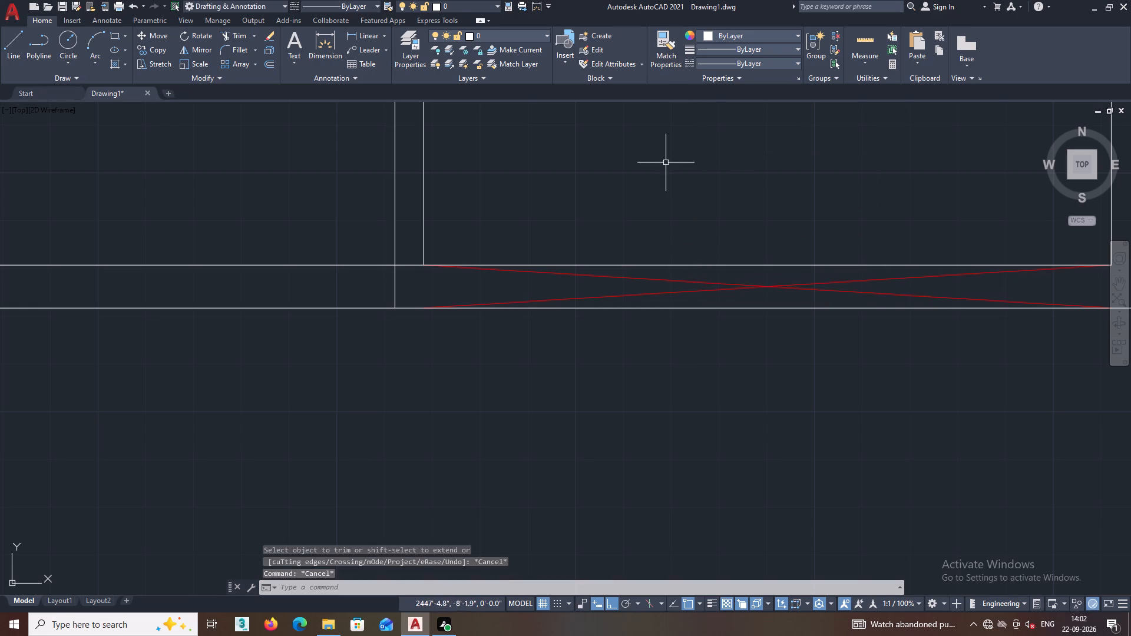
# Match the red diagonal's properties onto the upper and lower 12' lines of the crossed wall section.
pyautogui.click(672, 51)
pyautogui.click(706, 281)
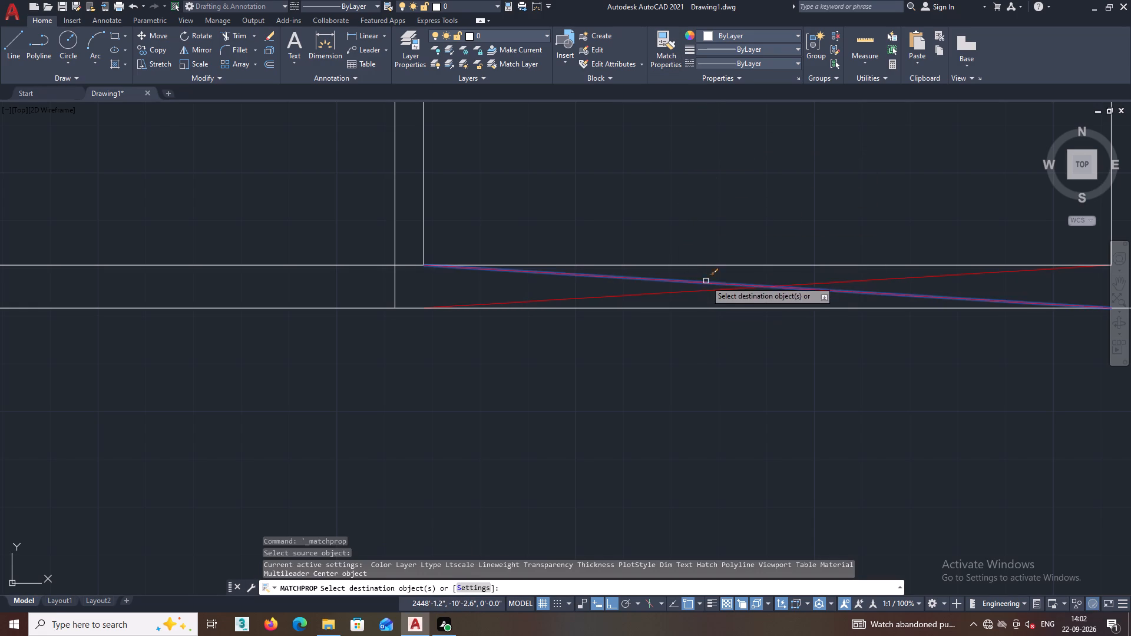
pyautogui.click(709, 264)
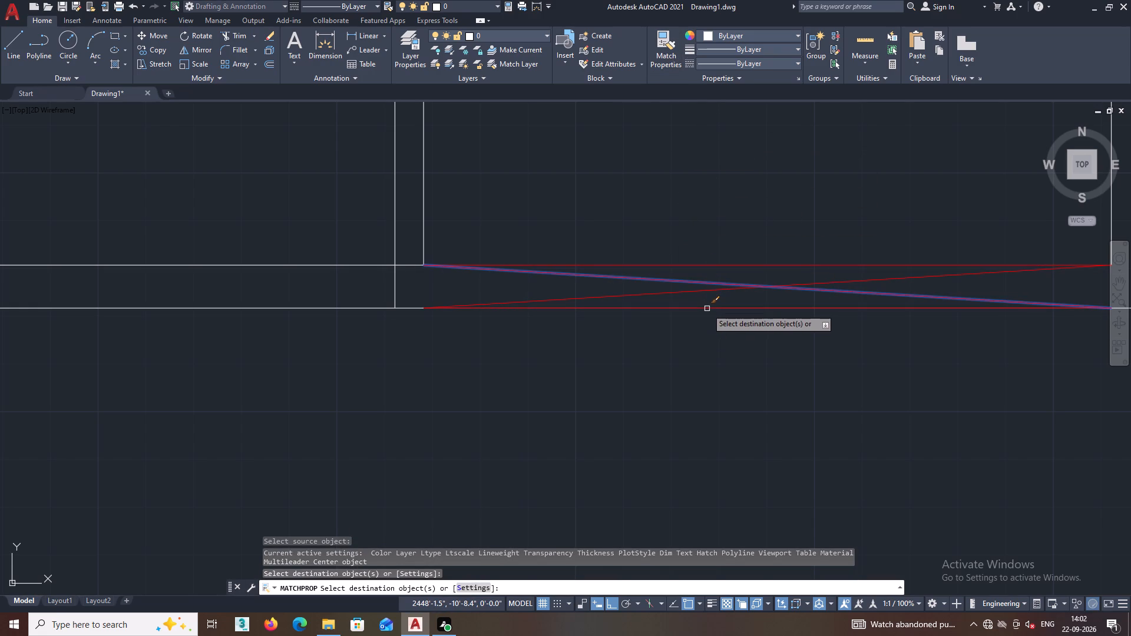
pyautogui.click(707, 309)
pyautogui.moveTo(743, 387); pyautogui.dragTo(693, 387, button='middle')
pyautogui.press('Escape')
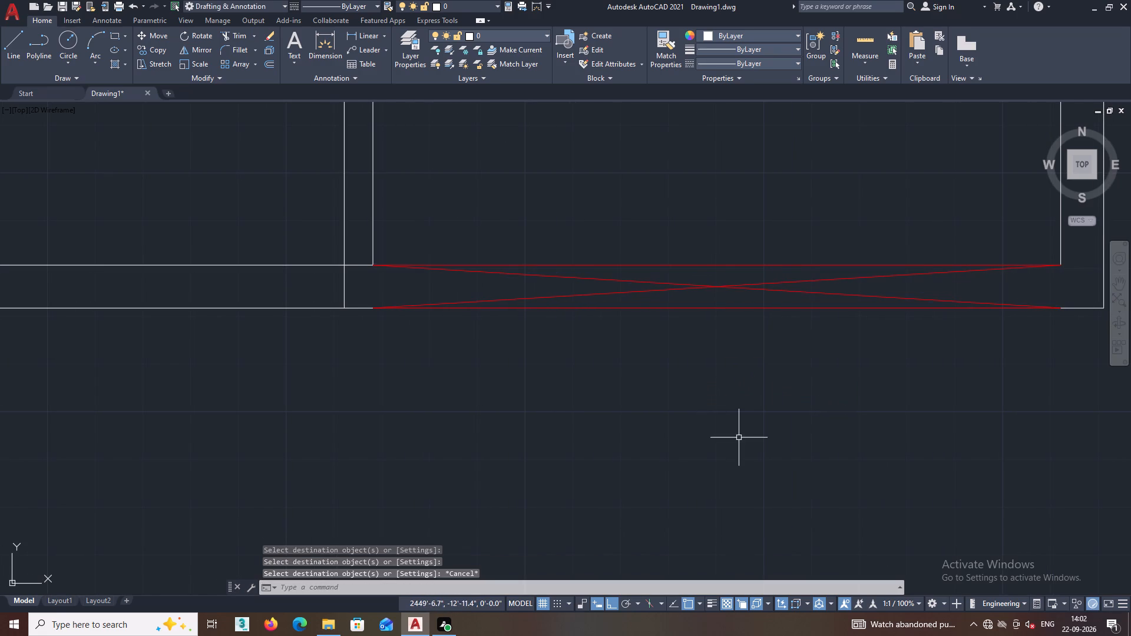
# Draw a 9" vertical line closing the crossed section's left end, from the upper red line's endpoint to the lower one's.
pyautogui.doubleClick(15, 35)
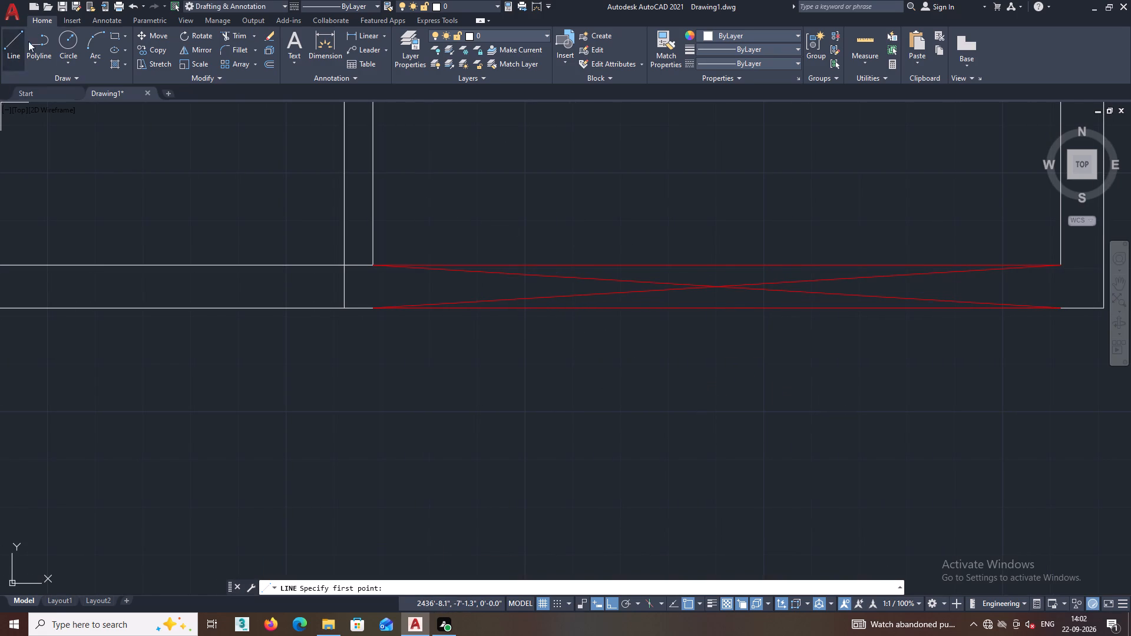
pyautogui.scroll(2, 366, 268)
pyautogui.moveTo(416, 270); pyautogui.dragTo(446, 271, button='middle')
pyautogui.scroll(1, 413, 257)
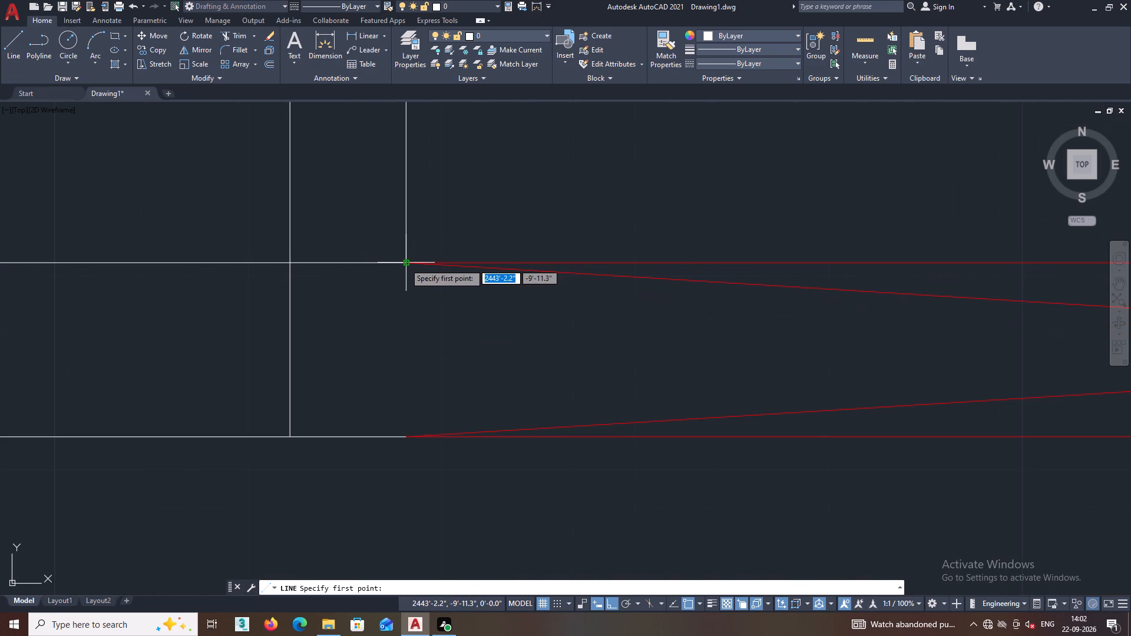
pyautogui.click(405, 263)
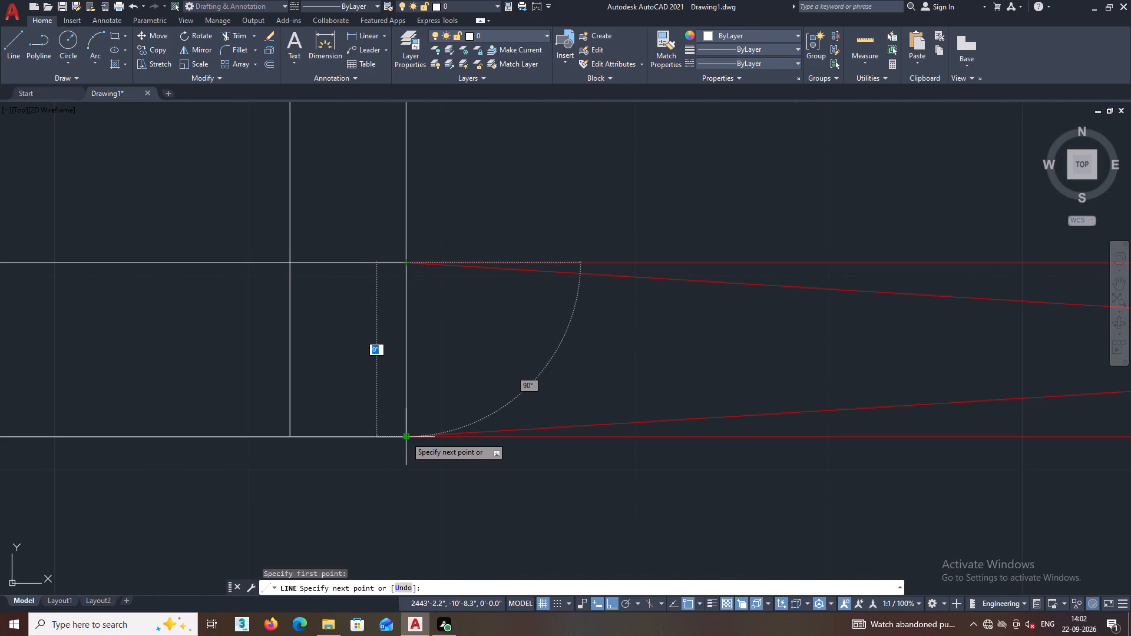
pyautogui.click(406, 437)
pyautogui.press('Escape')
# Match the upper red line's properties onto the vertical line closing the crossed section's left end.
pyautogui.moveTo(502, 363); pyautogui.dragTo(428, 357, button='middle')
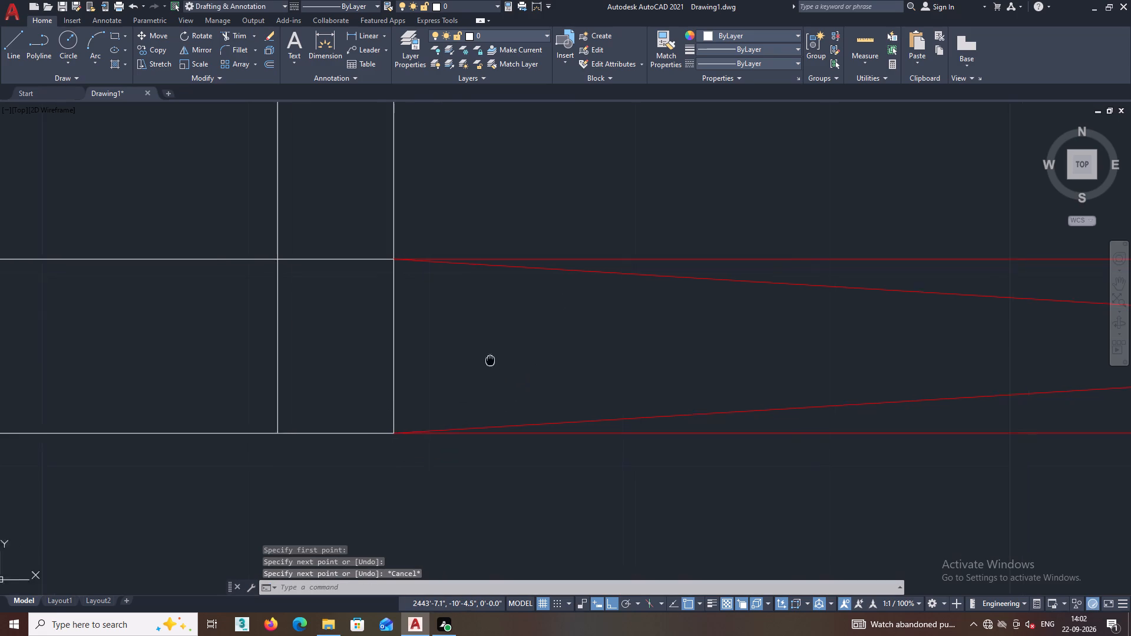
pyautogui.moveTo(428, 357); pyautogui.dragTo(360, 357, button='middle')
pyautogui.scroll(-1, 408, 346)
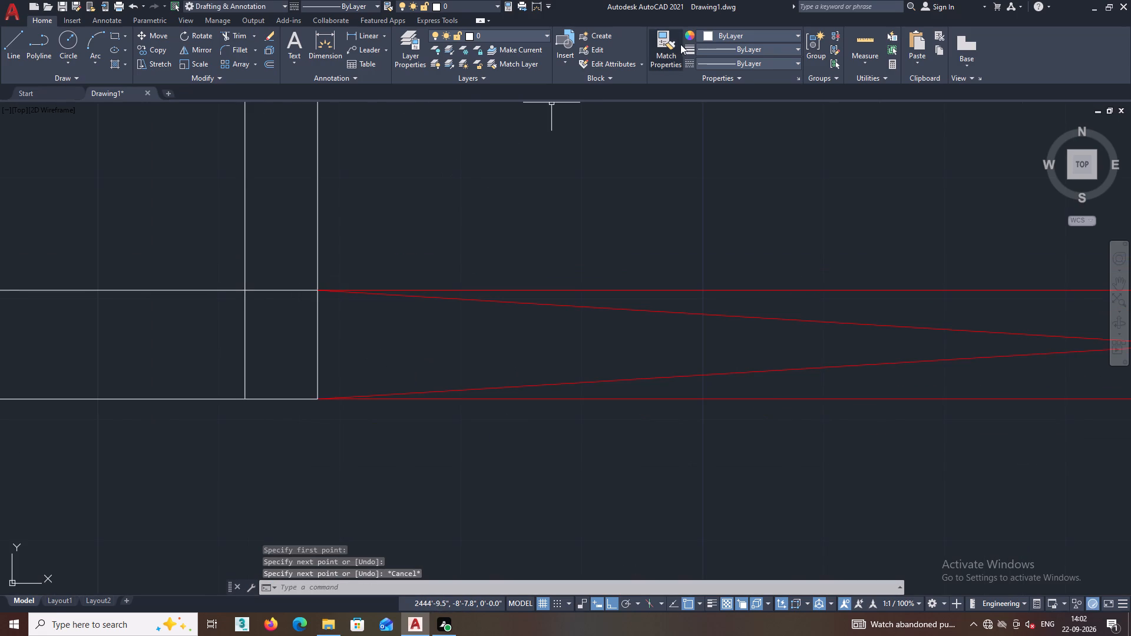
pyautogui.click(666, 42)
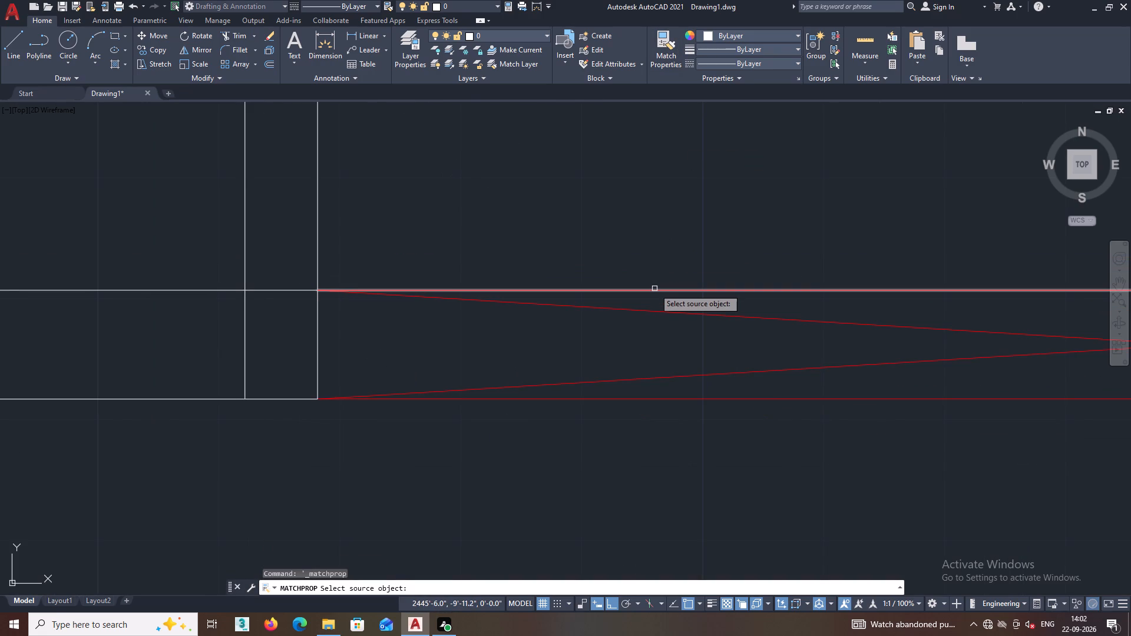
pyautogui.click(654, 289)
pyautogui.click(334, 347)
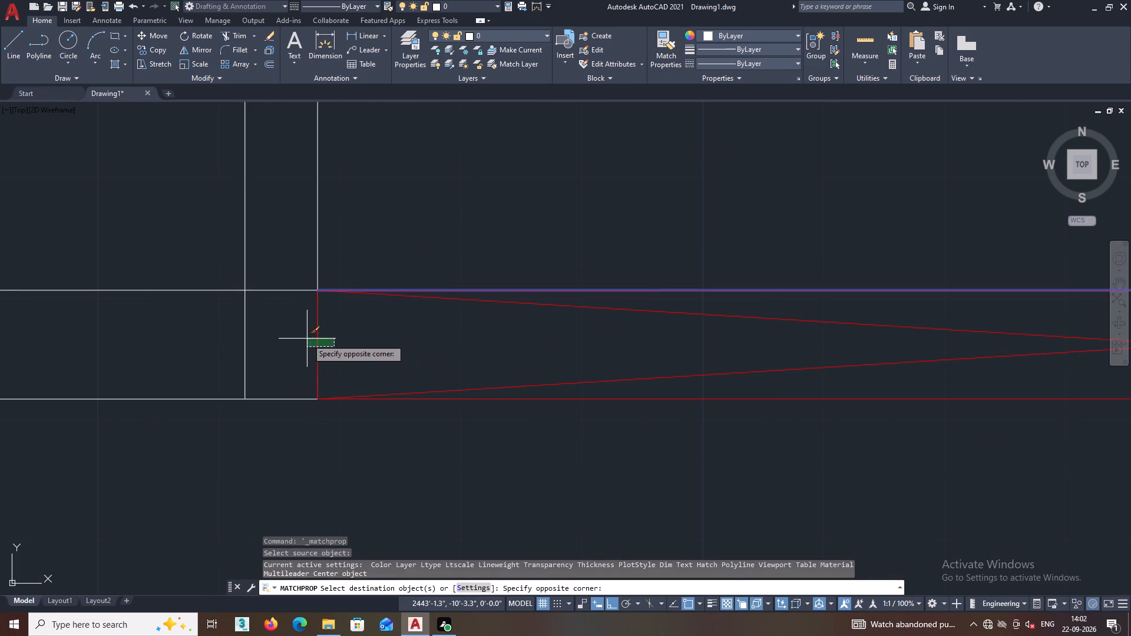
pyautogui.click(307, 339)
pyautogui.moveTo(341, 348); pyautogui.dragTo(311, 346, button='middle')
pyautogui.press('Escape')
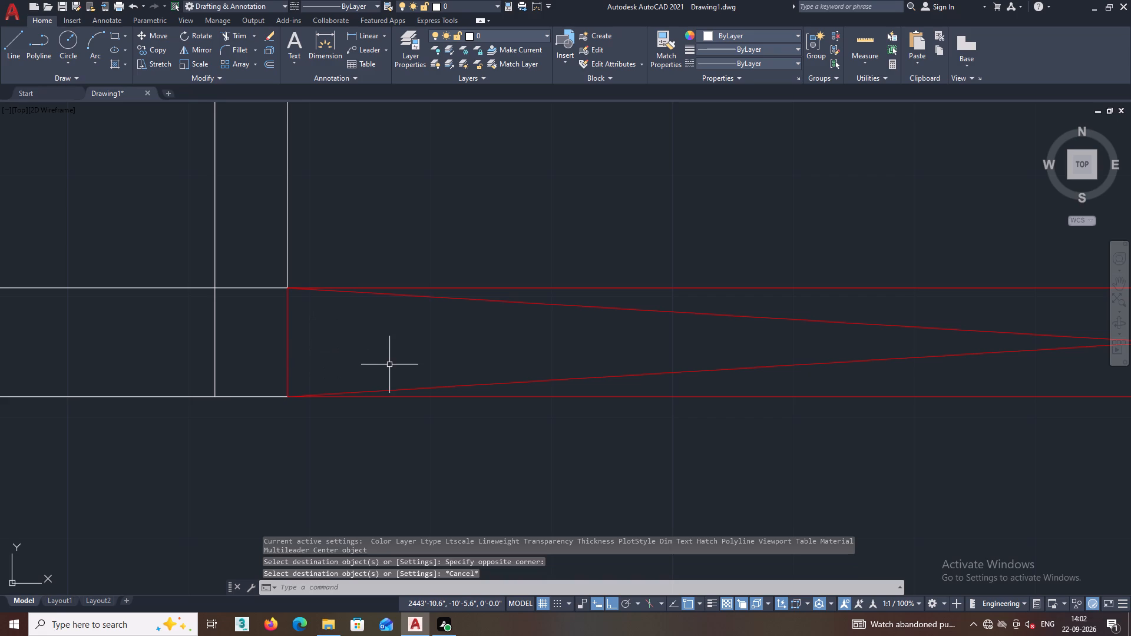
# Draw a 9" vertical line closing the crossed section's right end, between the endpoints of the upper and lower red lines.
pyautogui.moveTo(407, 382); pyautogui.dragTo(321, 368, button='middle')
pyautogui.scroll(-2, 326, 380)
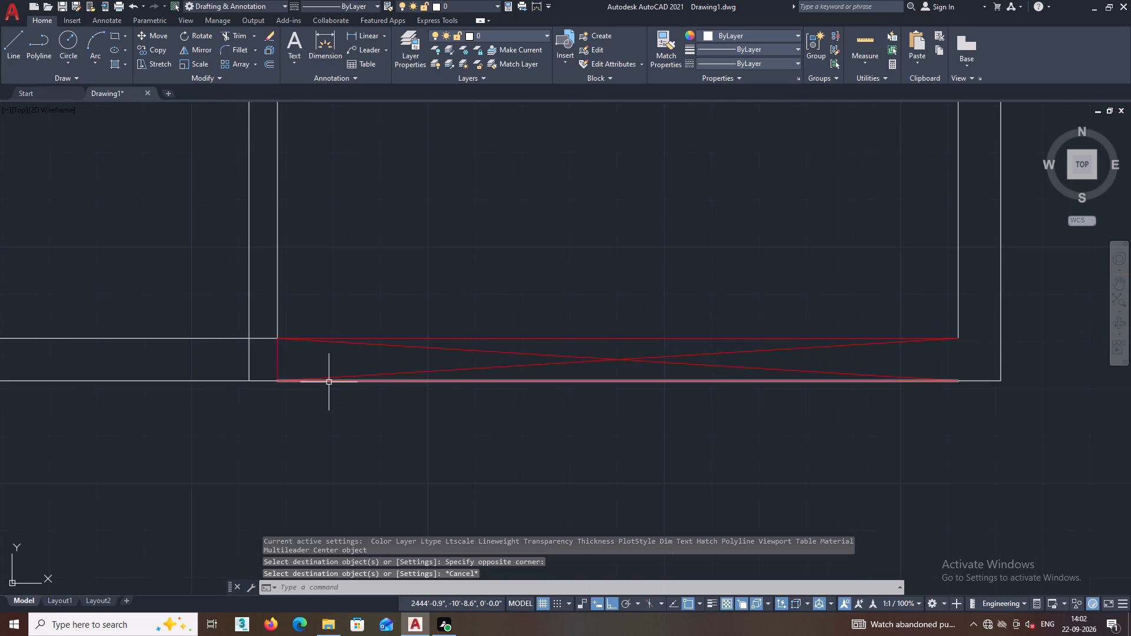
pyautogui.scroll(-1, 329, 382)
pyautogui.moveTo(338, 381); pyautogui.dragTo(209, 375, button='middle')
pyautogui.scroll(1, 640, 352)
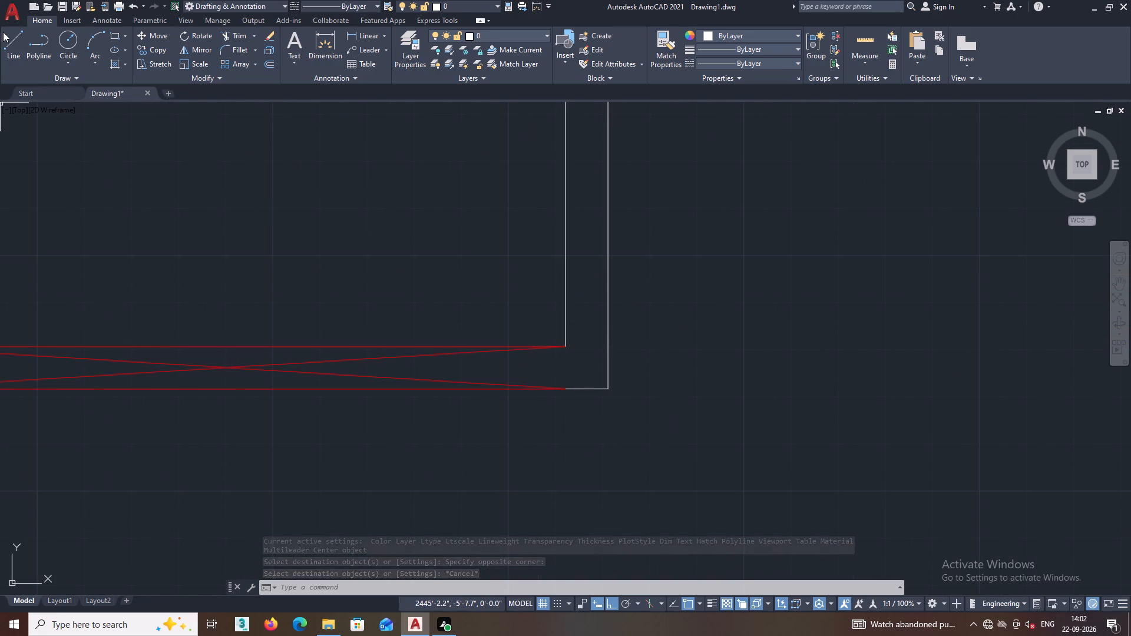
pyautogui.click(11, 37)
pyautogui.scroll(2, 574, 406)
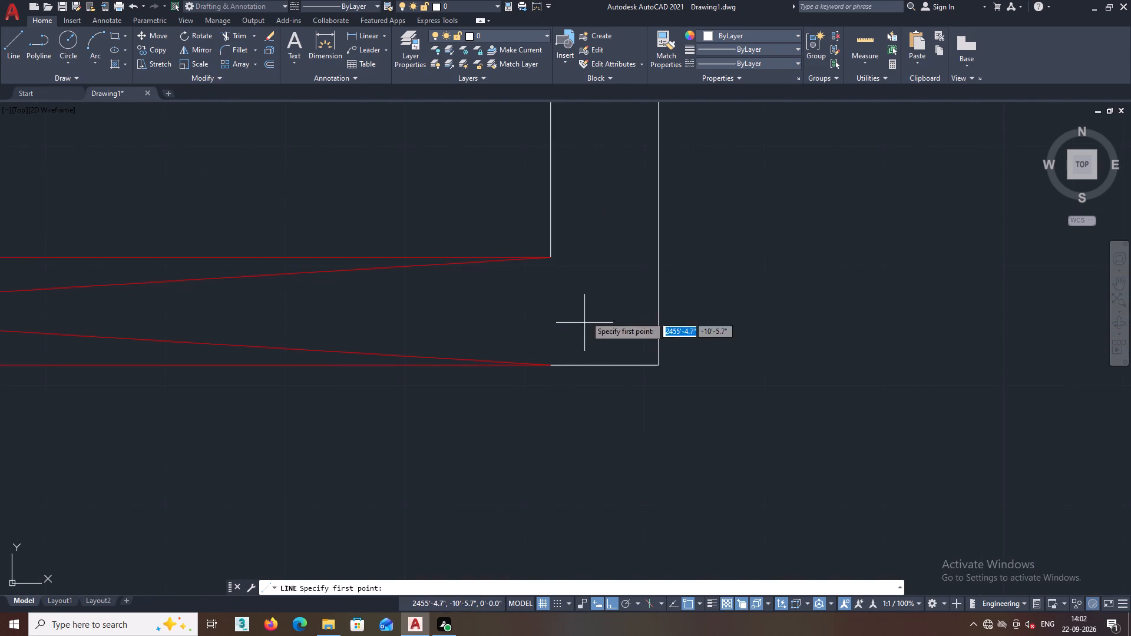
pyautogui.click(549, 258)
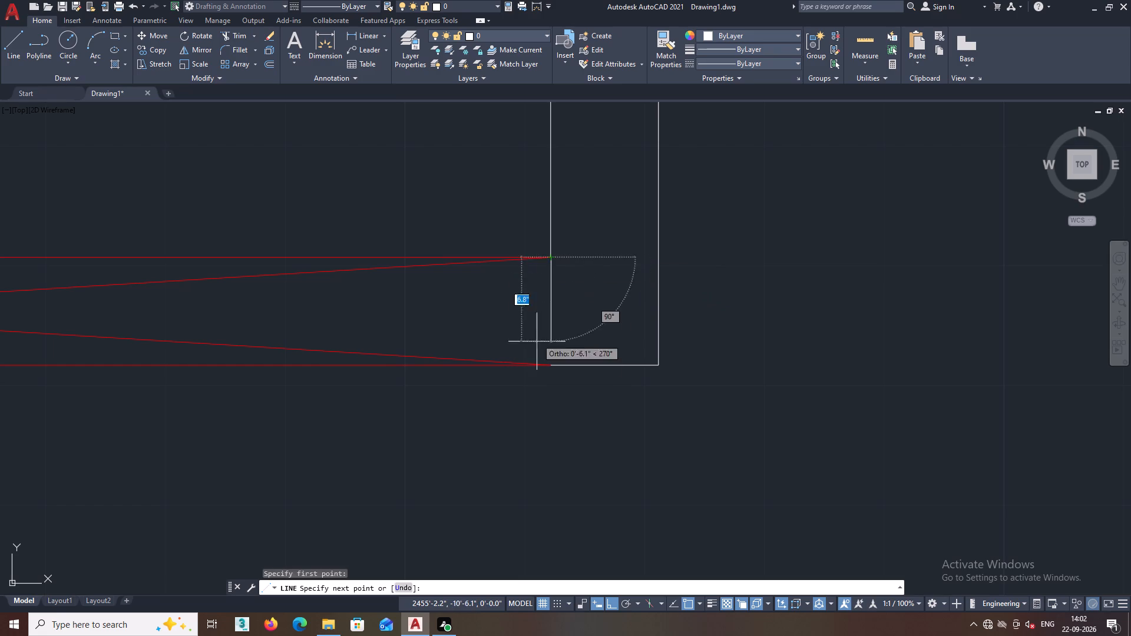
pyautogui.click(551, 365)
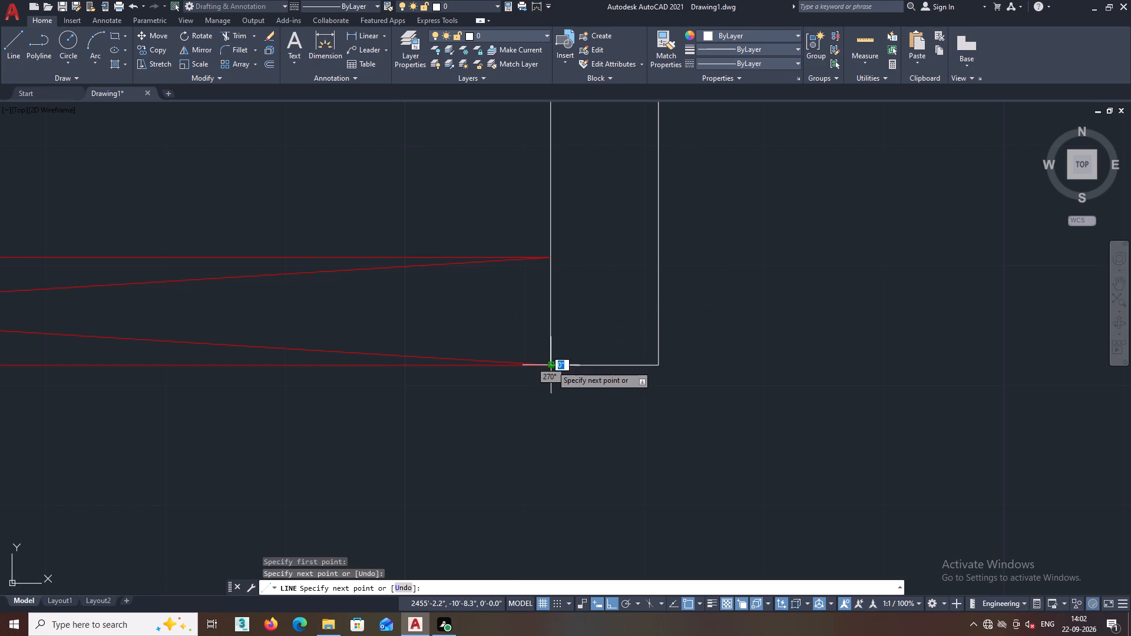
pyautogui.press('Escape')
# Match the upper red line's properties onto the vertical line closing the crossed section's right end.
pyautogui.moveTo(348, 68); pyautogui.dragTo(429, 165, button='middle')
pyautogui.scroll(-4, 381, 237)
pyautogui.moveTo(356, 272); pyautogui.dragTo(487, 277, button='middle')
pyautogui.scroll(2, 269, 237)
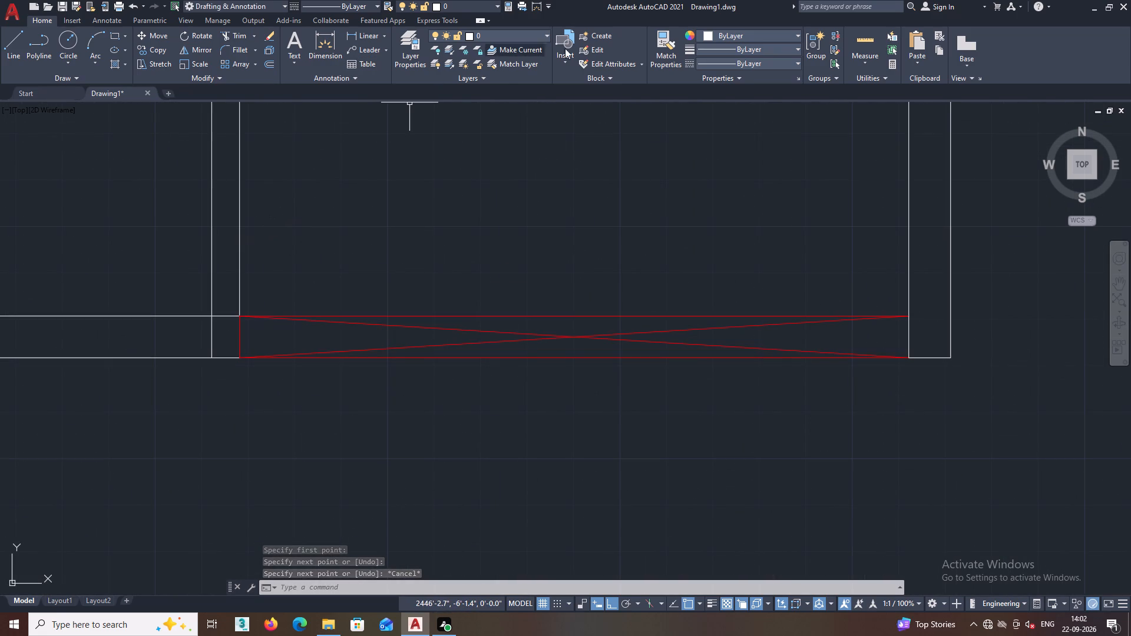
pyautogui.click(660, 47)
pyautogui.scroll(2, 500, 303)
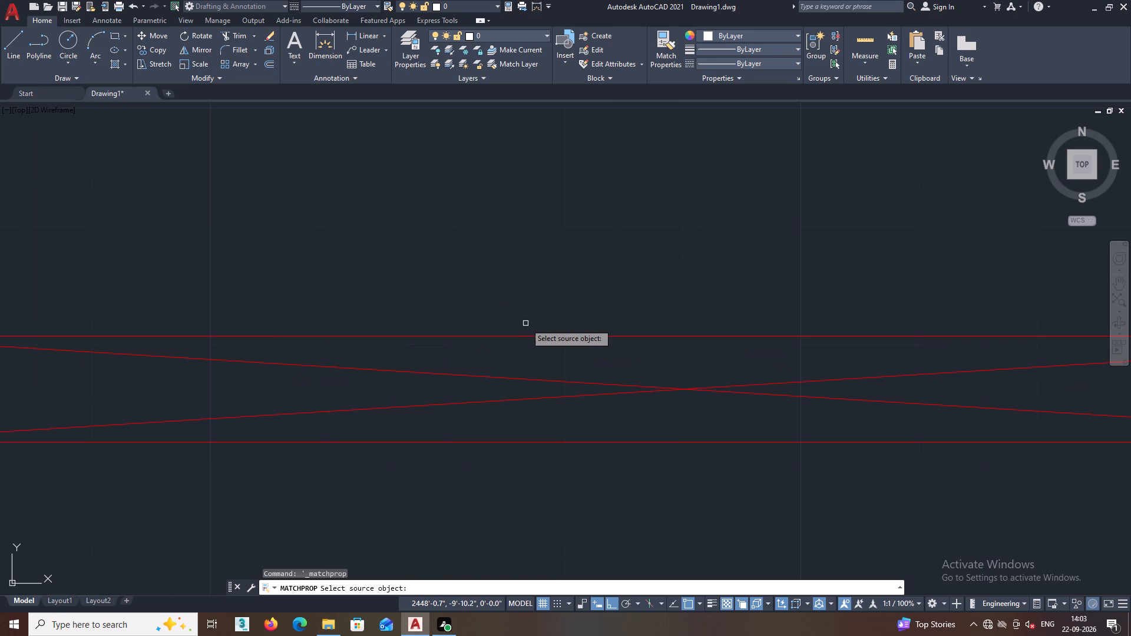
pyautogui.doubleClick(521, 337)
pyautogui.scroll(-2, 540, 281)
pyautogui.moveTo(539, 274); pyautogui.dragTo(328, 225, button='middle')
pyautogui.scroll(2, 731, 324)
pyautogui.click(730, 228)
pyautogui.click(686, 204)
pyautogui.scroll(-2, 695, 203)
pyautogui.moveTo(680, 279); pyautogui.dragTo(680, 279, button='middle')
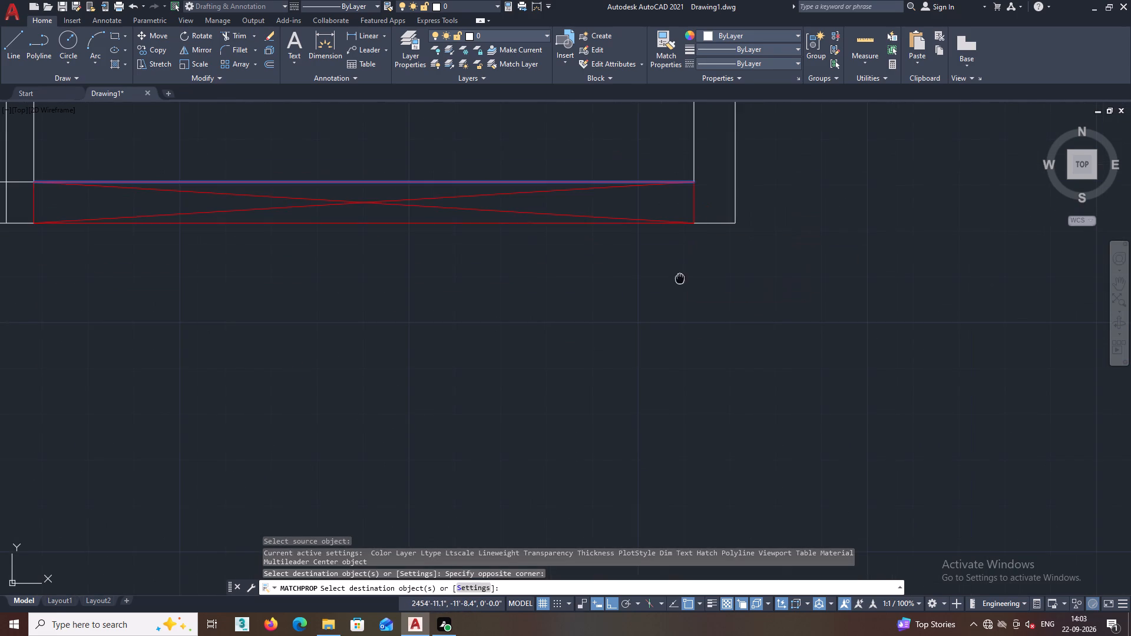
pyautogui.moveTo(680, 279); pyautogui.dragTo(717, 316, button='middle')
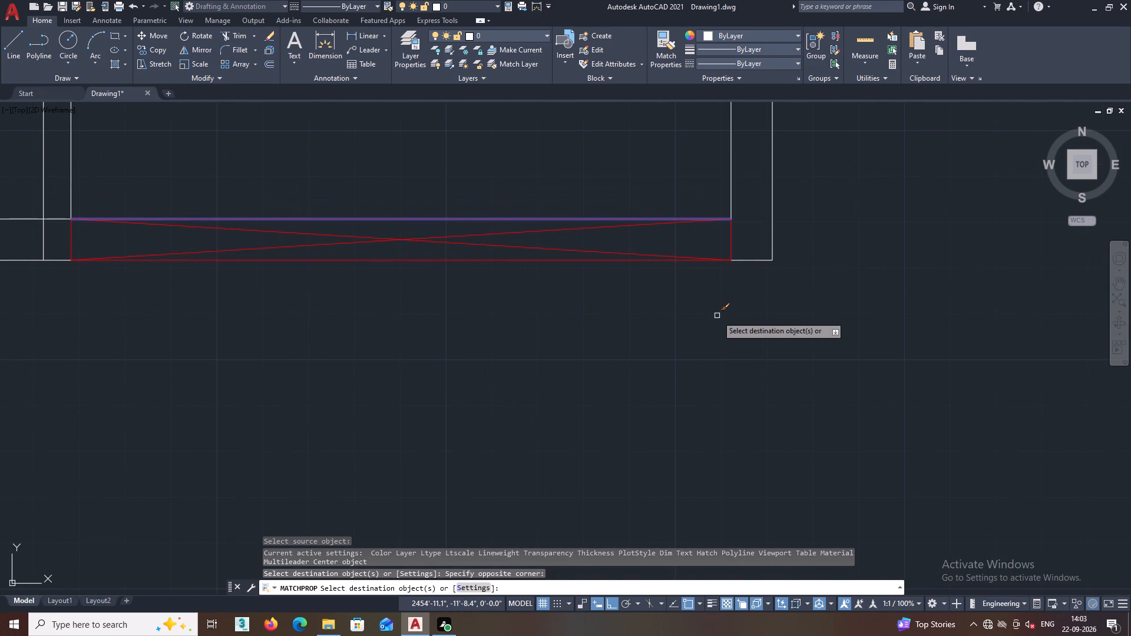
pyautogui.press('space')
# Extend the right-hand line of the left long vertical partition down to the outer bottom wall line.
pyautogui.moveTo(670, 333); pyautogui.dragTo(785, 333, button='middle')
pyautogui.scroll(-2, 733, 360)
pyautogui.moveTo(711, 387); pyautogui.dragTo(724, 420, button='middle')
pyautogui.scroll(-1, 723, 412)
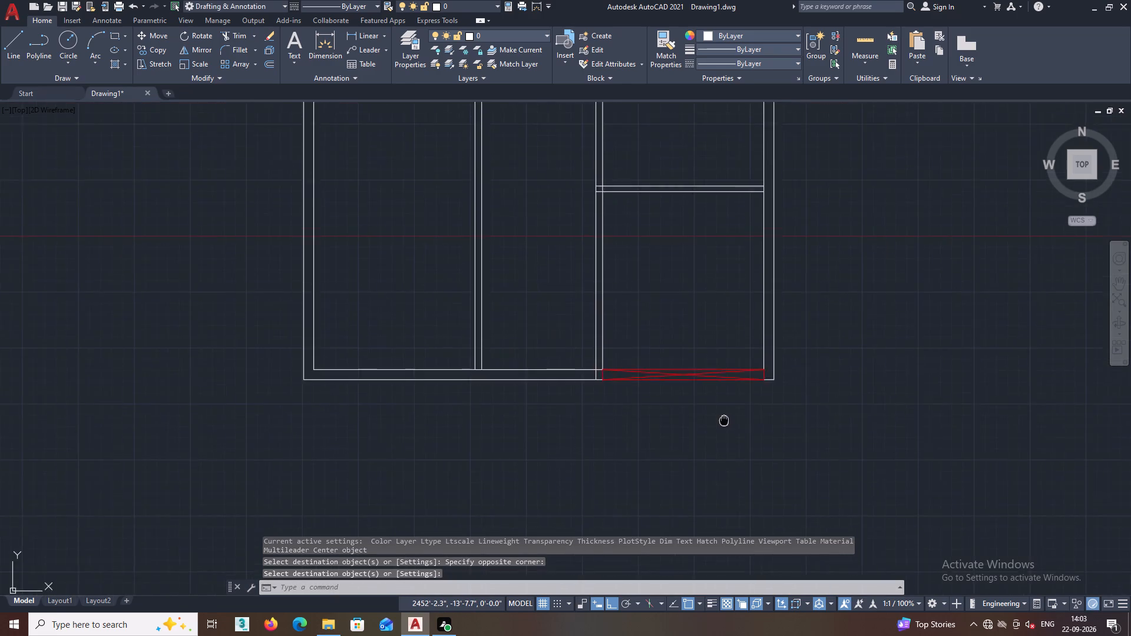
pyautogui.moveTo(724, 420); pyautogui.dragTo(801, 410, button='middle')
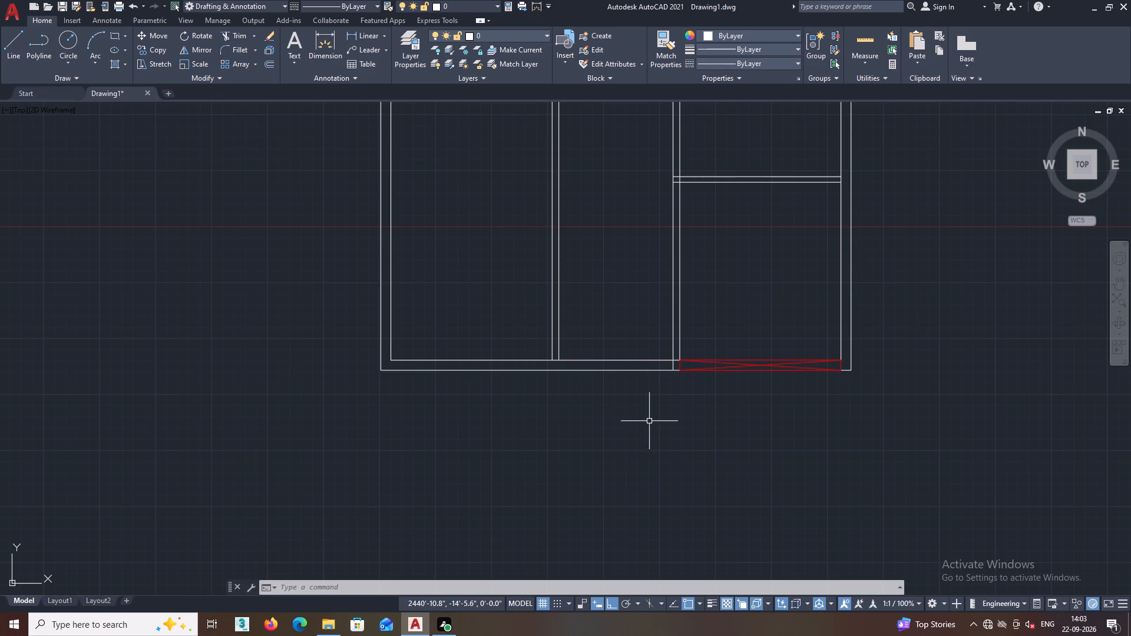
pyautogui.moveTo(649, 420); pyautogui.dragTo(686, 429, button='middle')
pyautogui.write('EX')
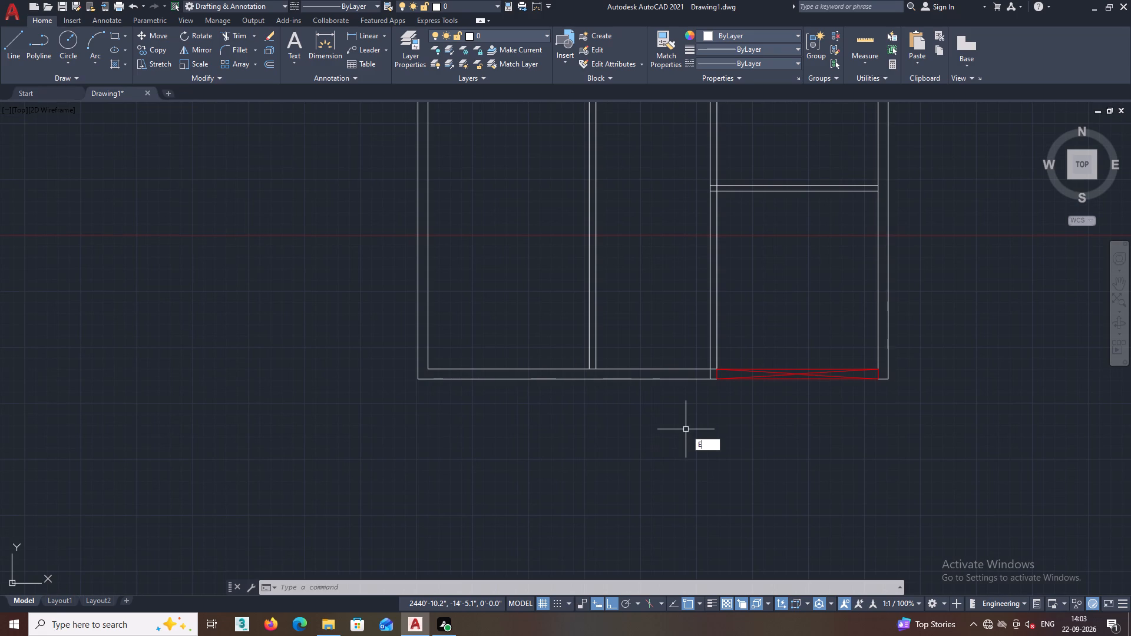
pyautogui.press('Return')
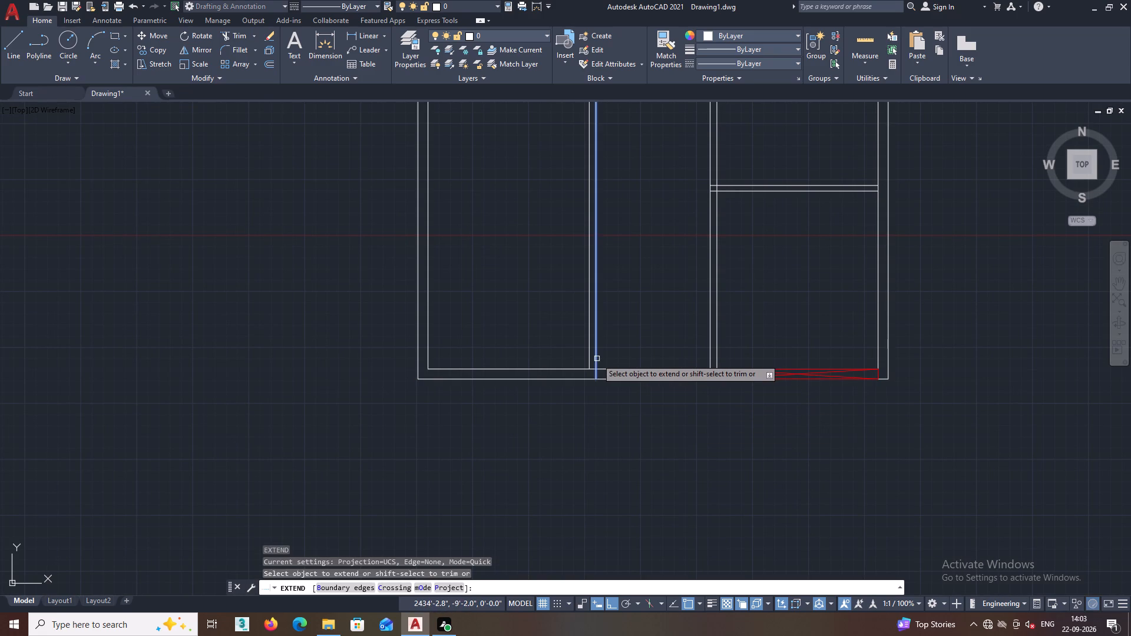
pyautogui.click(597, 359)
pyautogui.moveTo(583, 411); pyautogui.dragTo(577, 411, button='middle')
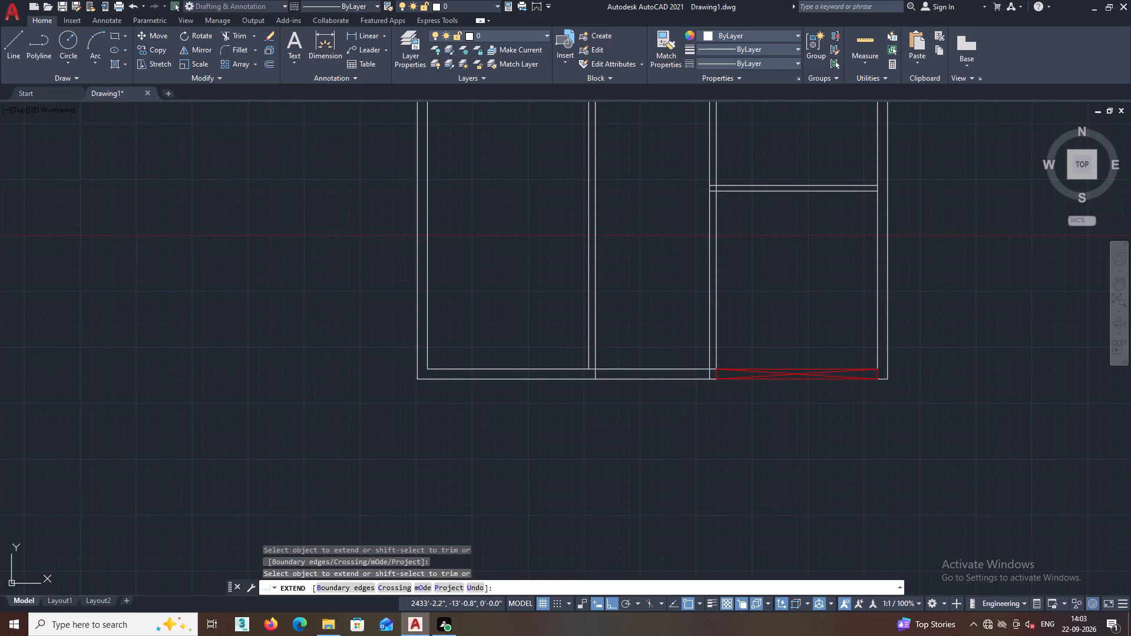
pyautogui.moveTo(577, 411); pyautogui.dragTo(502, 416, button='middle')
pyautogui.moveTo(528, 416); pyautogui.dragTo(507, 418, button='middle')
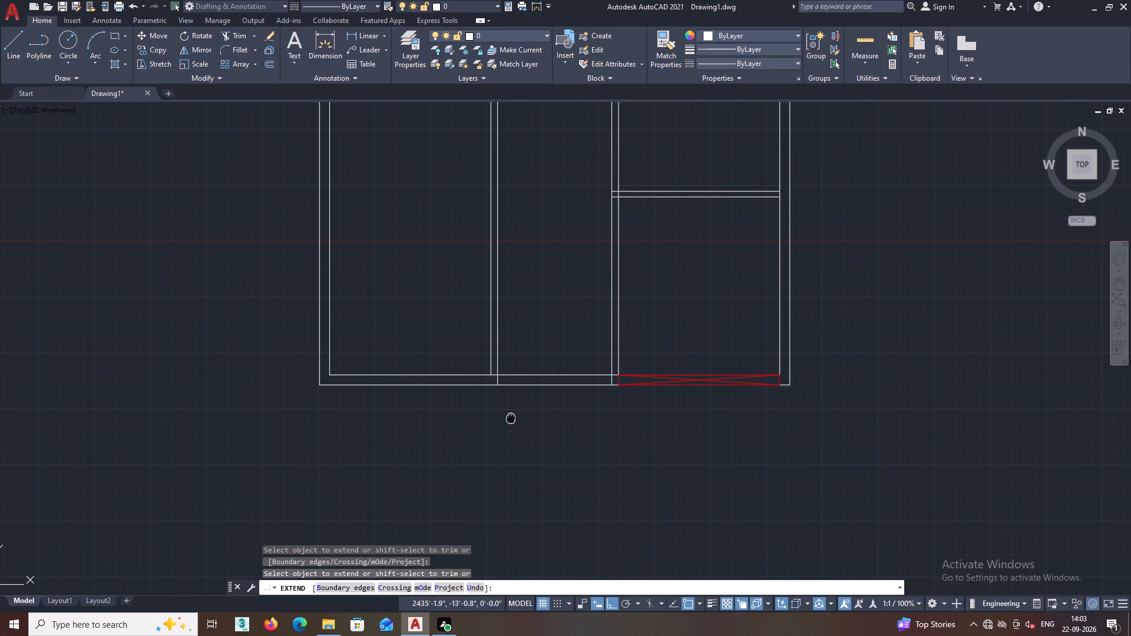
pyautogui.moveTo(507, 418); pyautogui.dragTo(507, 418, button='middle')
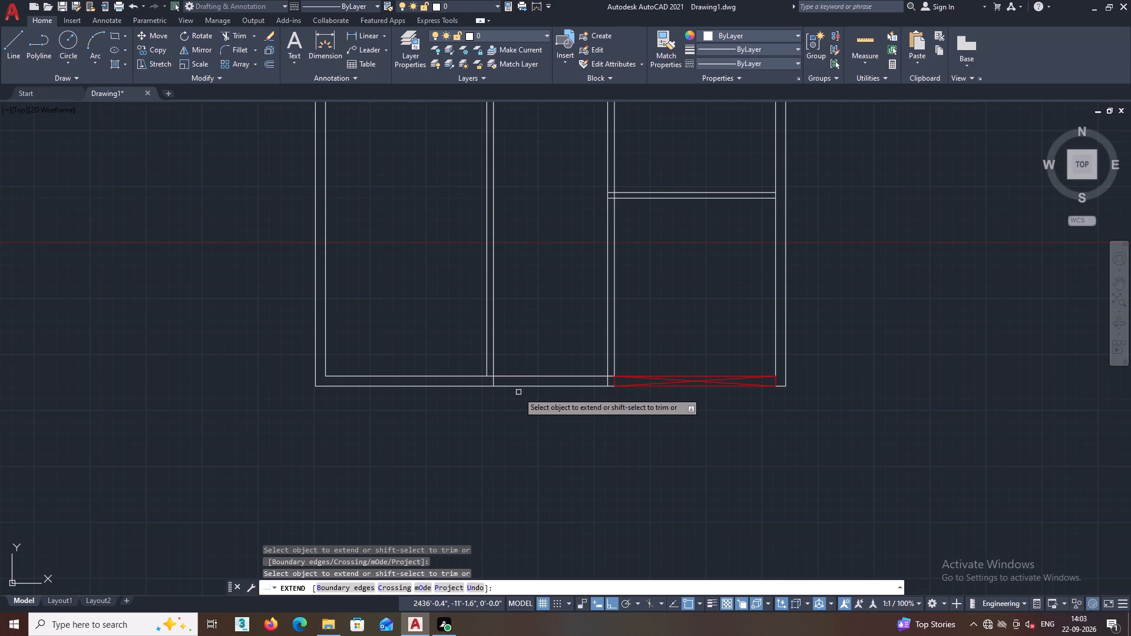
# Draw a polyline along the inner top wall line, from the left long partition's top end to the inner top-left wall corner.
pyautogui.moveTo(516, 399); pyautogui.dragTo(552, 475, button='middle')
pyautogui.scroll(-2, 552, 479)
pyautogui.moveTo(568, 367); pyautogui.dragTo(544, 442, button='middle')
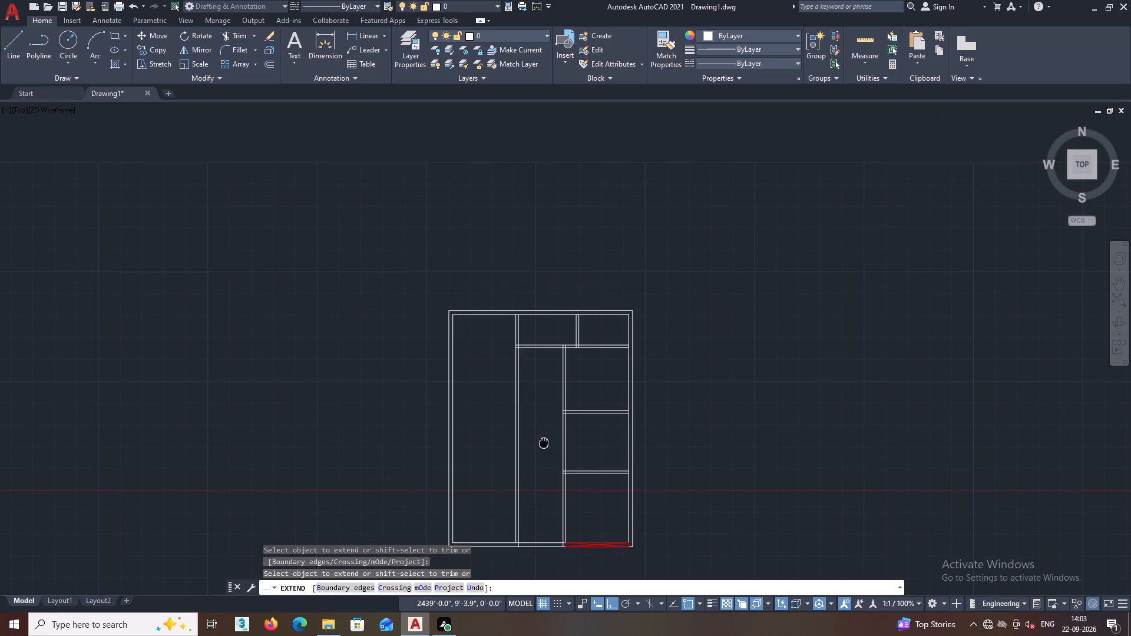
pyautogui.moveTo(544, 442); pyautogui.dragTo(543, 445, button='middle')
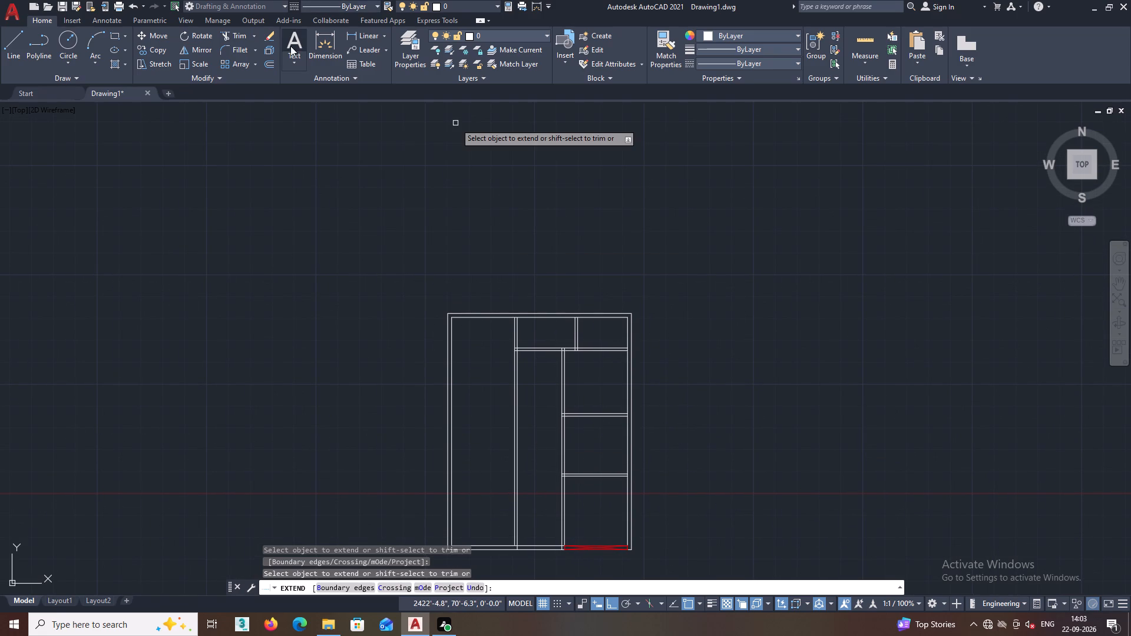
pyautogui.click(271, 65)
pyautogui.moveTo(500, 316); pyautogui.dragTo(570, 323, button='middle')
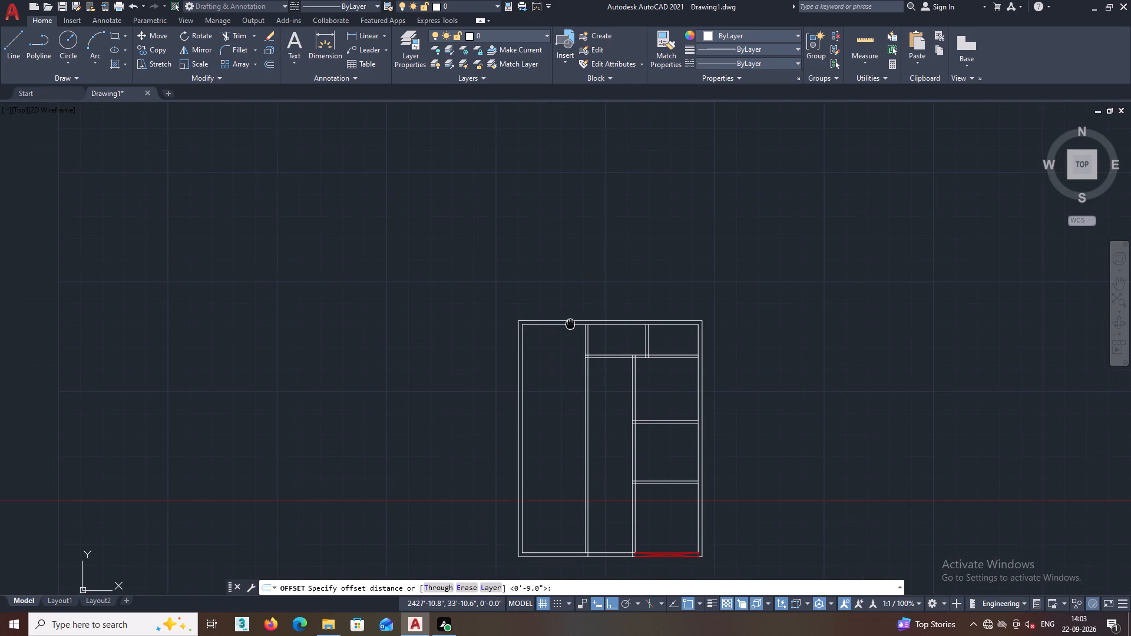
pyautogui.moveTo(570, 323); pyautogui.dragTo(514, 281, button='middle')
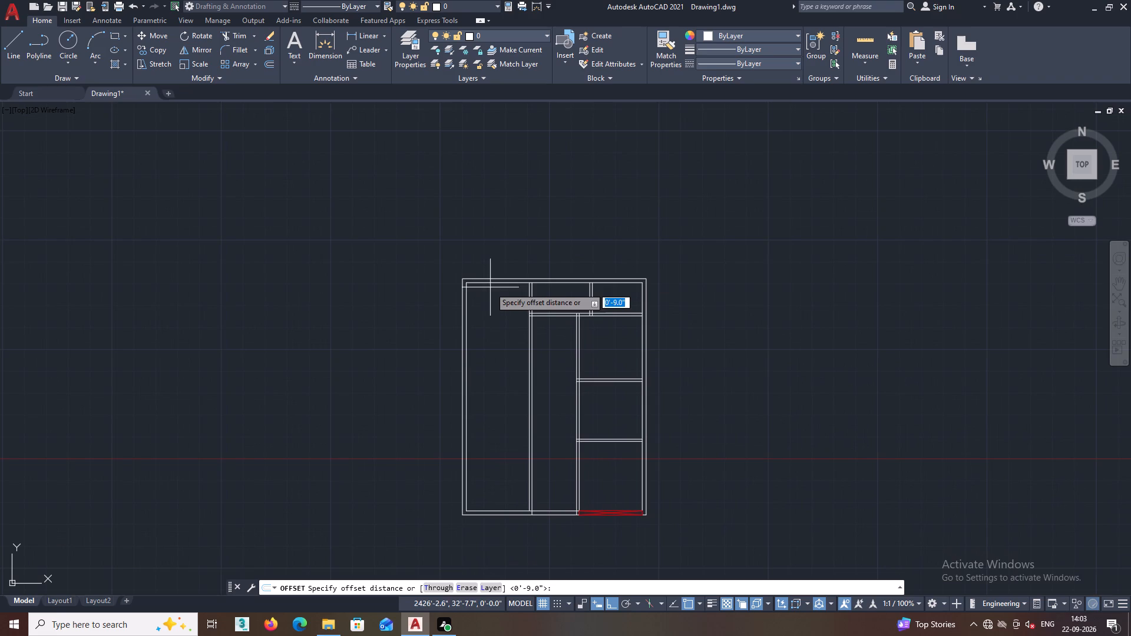
pyautogui.click(42, 39)
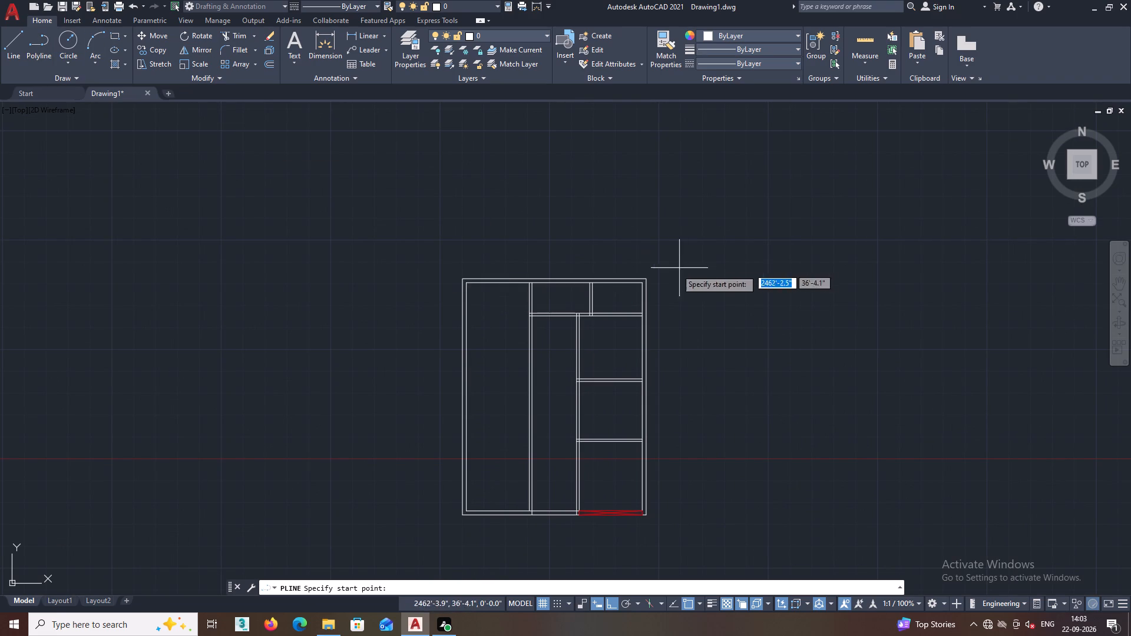
pyautogui.scroll(3, 548, 323)
pyautogui.moveTo(474, 164); pyautogui.dragTo(546, 226, button='middle')
pyautogui.scroll(1, 508, 218)
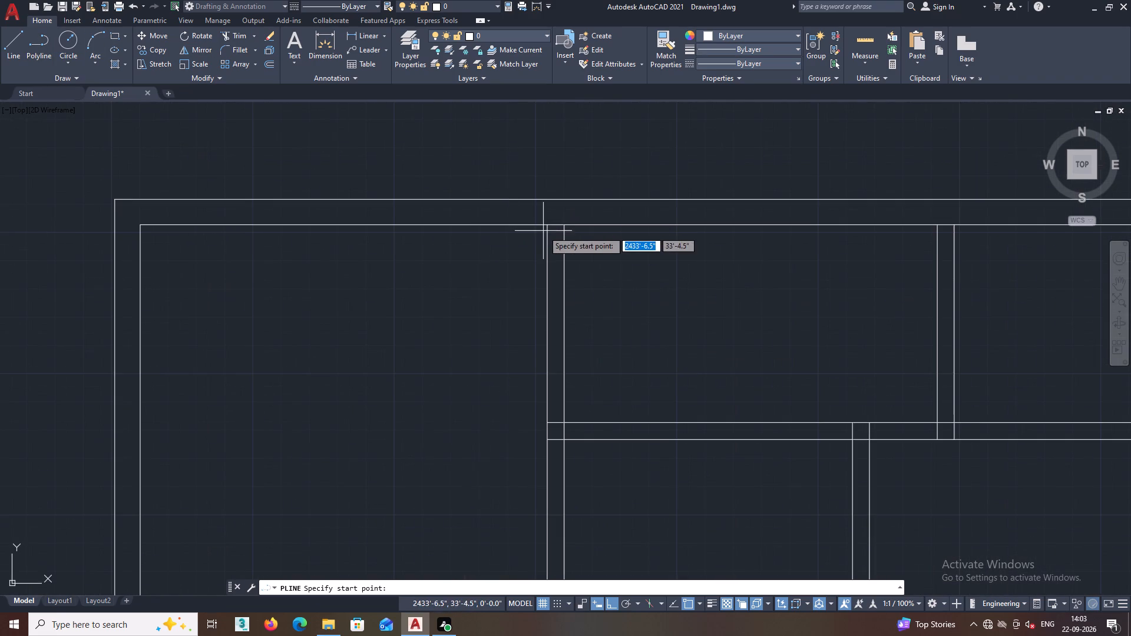
pyautogui.click(547, 224)
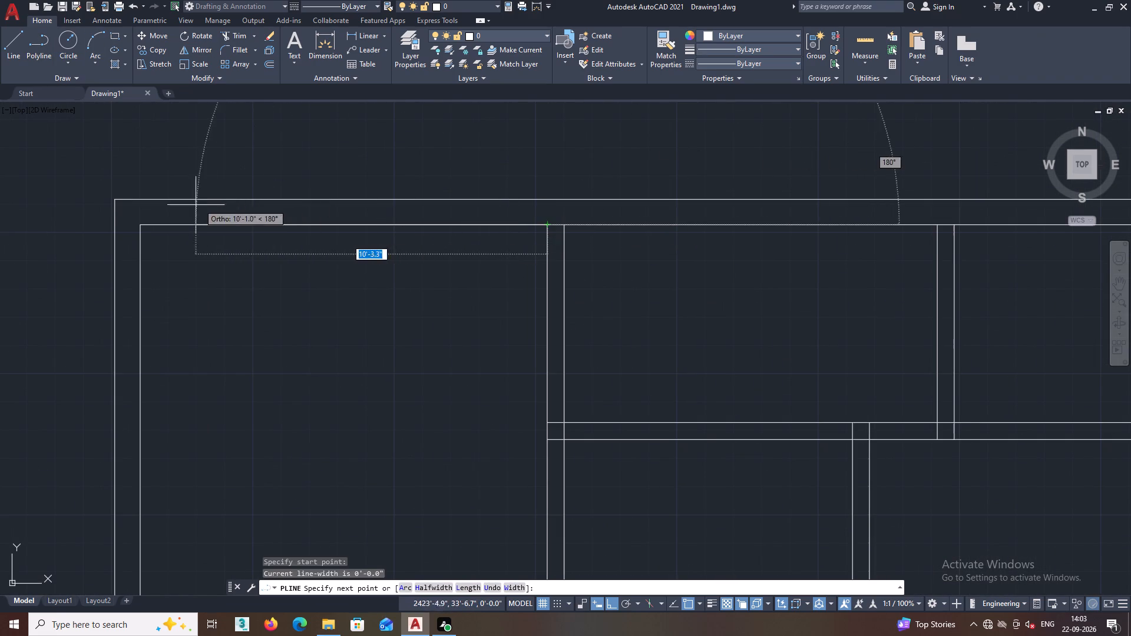
pyautogui.click(141, 223)
pyautogui.press('Escape')
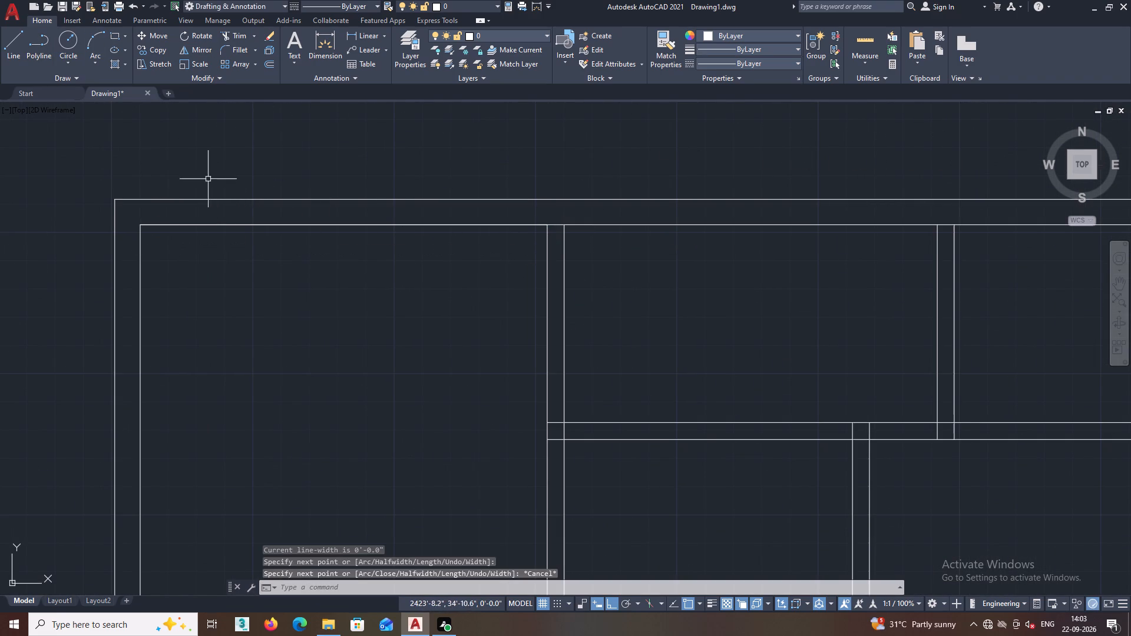
# Offset the polyline at the top of the left-hand room 12' downward.
pyautogui.click(272, 64)
pyautogui.moveTo(292, 372); pyautogui.dragTo(307, 332, button='middle')
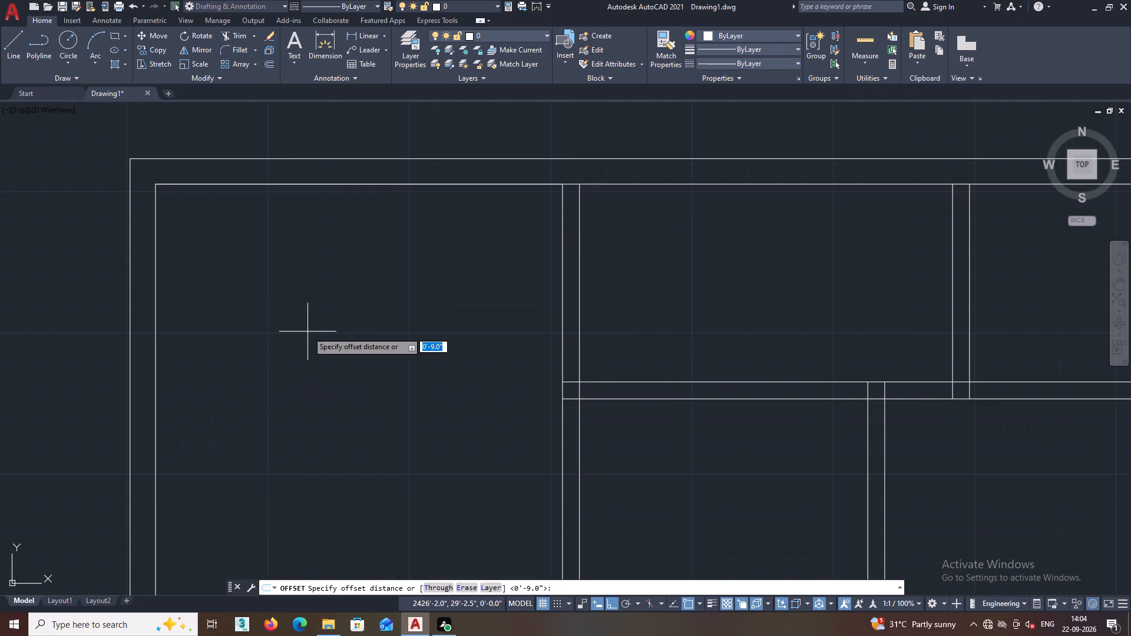
pyautogui.write("12'")
pyautogui.press('Return')
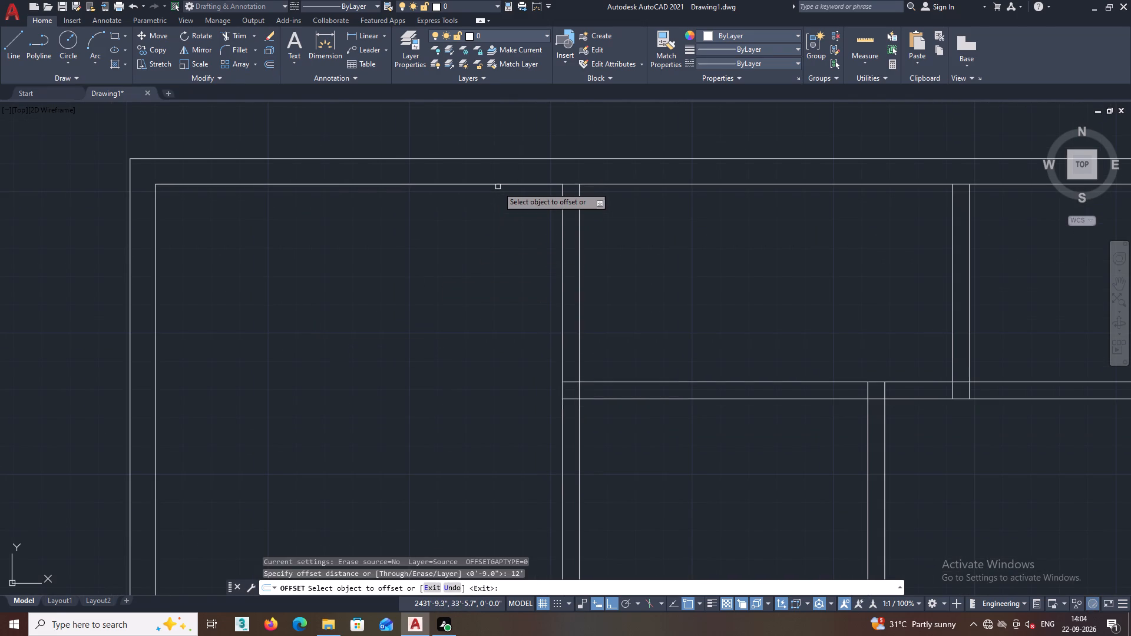
pyautogui.click(498, 184)
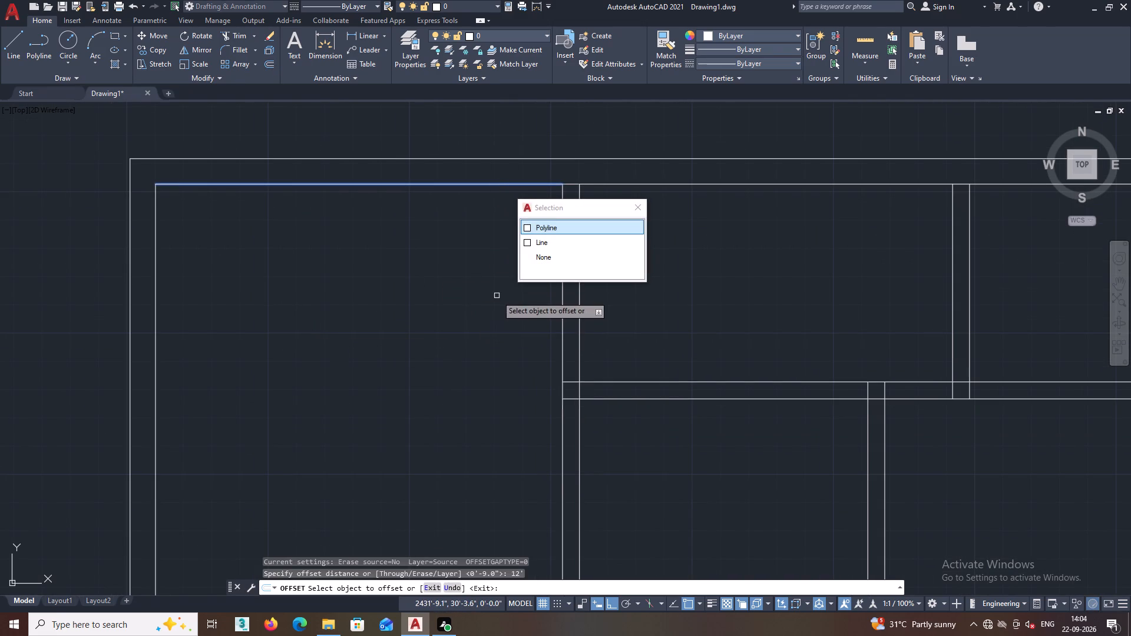
pyautogui.click(497, 296)
pyautogui.click(530, 183)
pyautogui.doubleClick(502, 303)
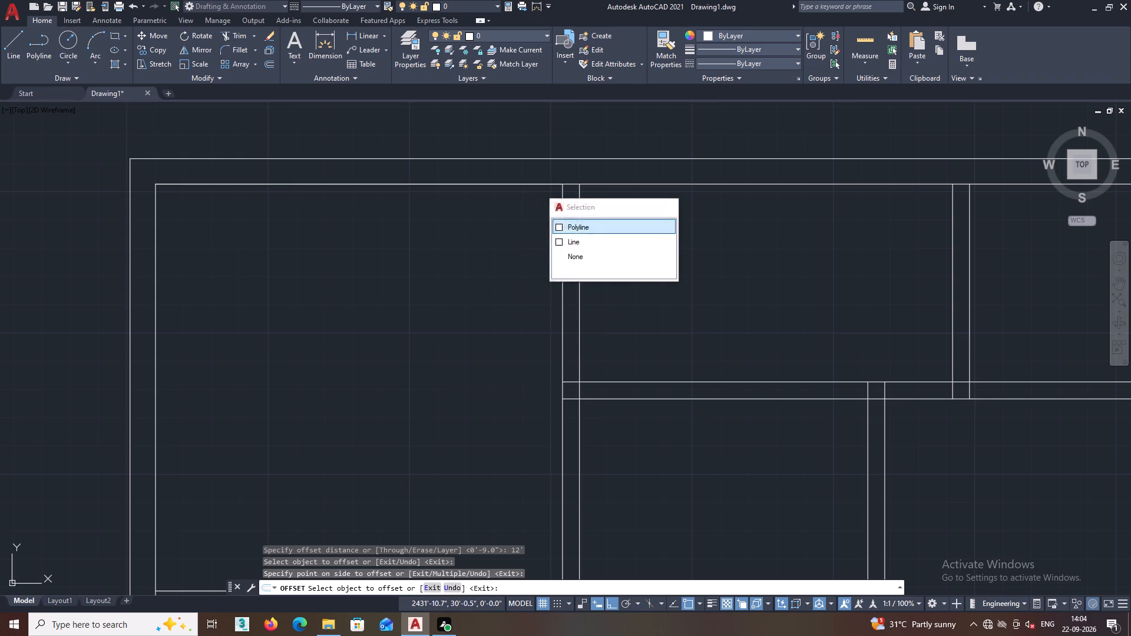
pyautogui.click(534, 184)
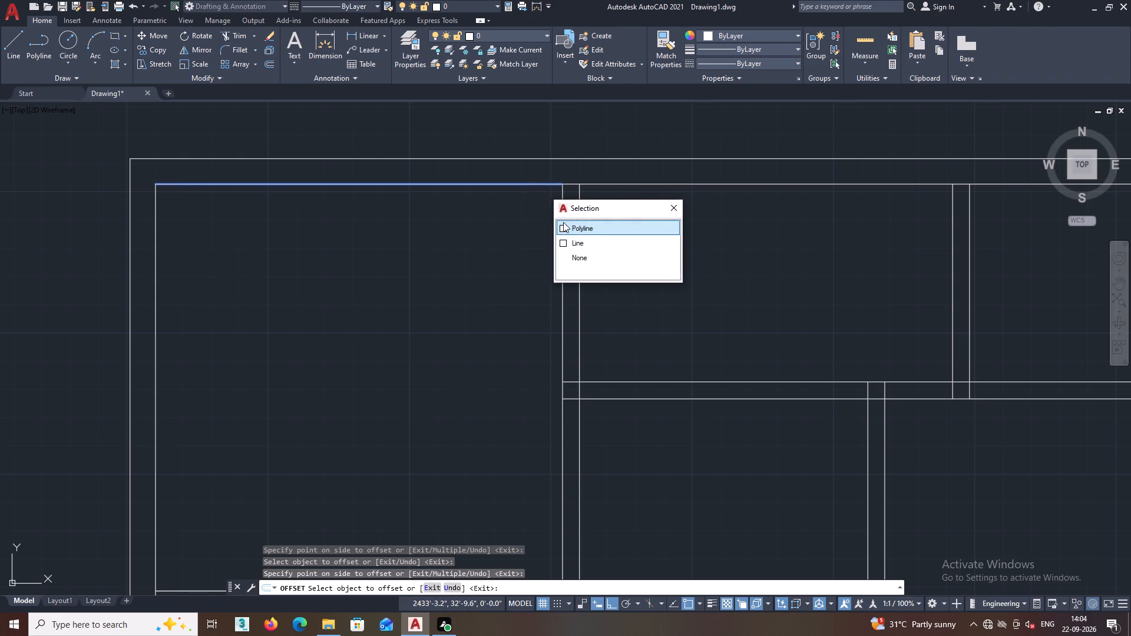
pyautogui.click(564, 226)
pyautogui.scroll(-2, 507, 355)
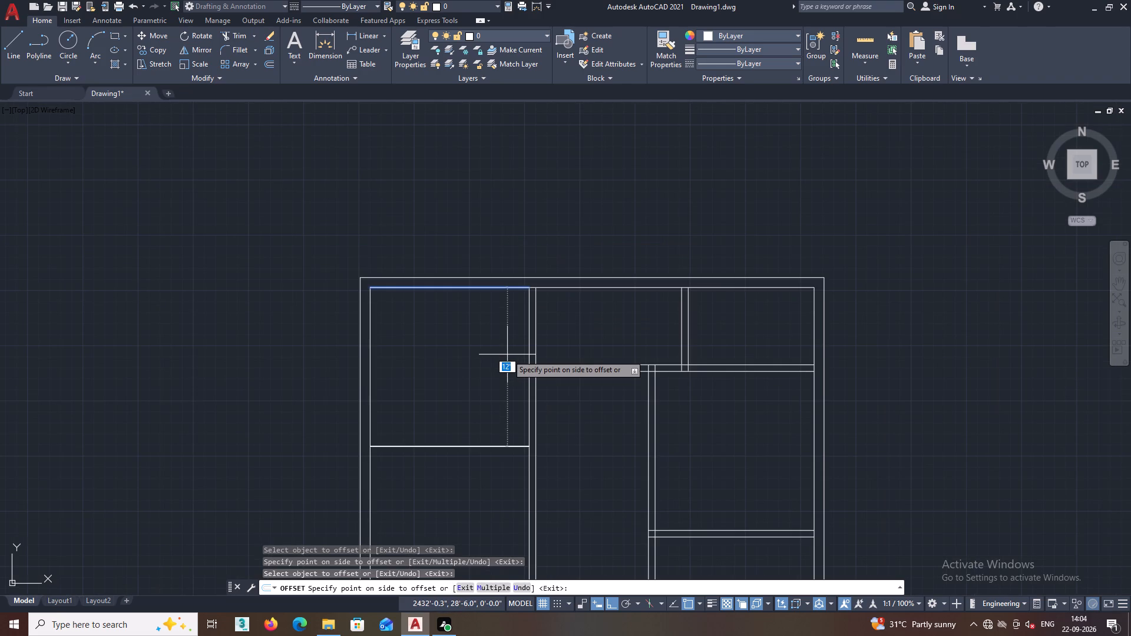
pyautogui.click(507, 355)
pyautogui.moveTo(509, 383); pyautogui.dragTo(523, 411, button='middle')
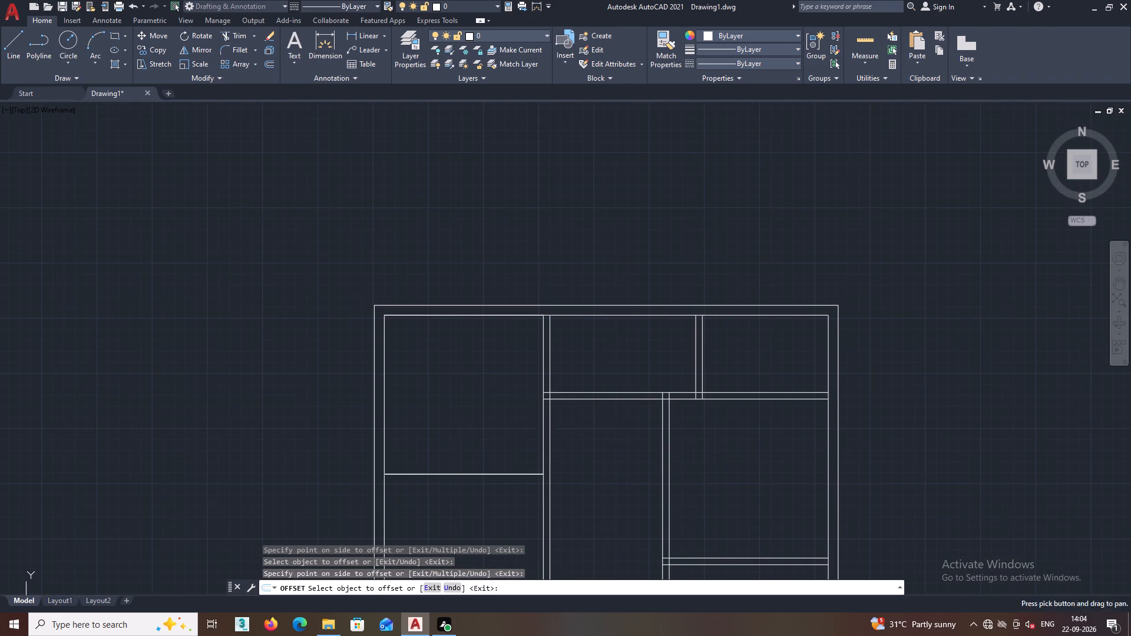
pyautogui.press('space')
# Offset the new horizontal line in the left-hand room 6" downward to form a partition.
pyautogui.press('space')
pyautogui.press('6')
pyautogui.press('Return')
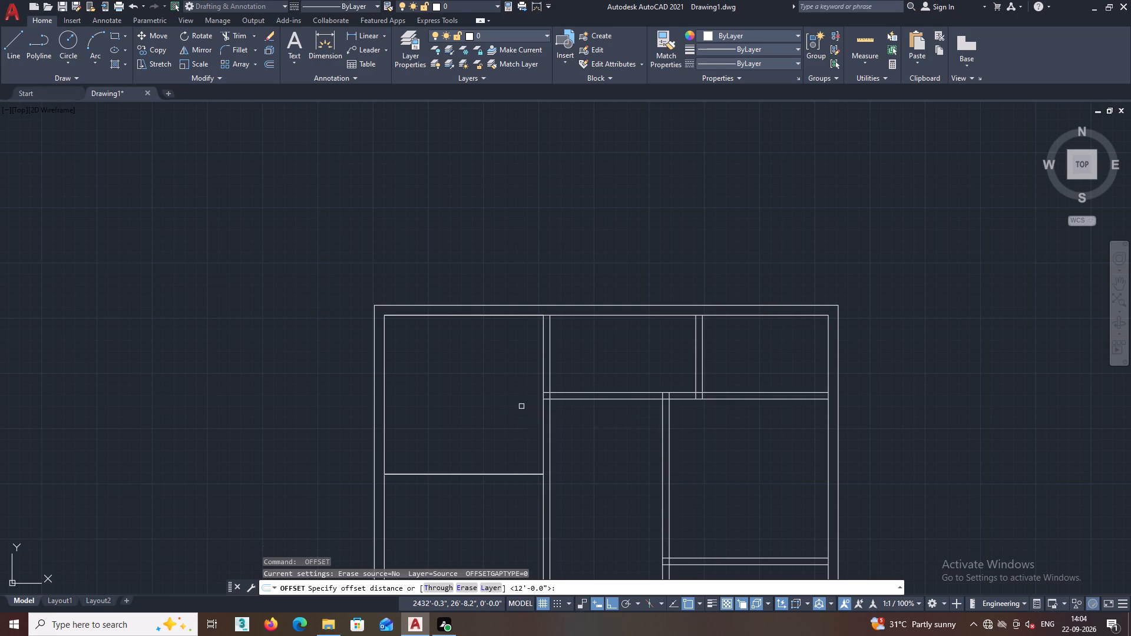
pyautogui.click(494, 473)
pyautogui.click(489, 489)
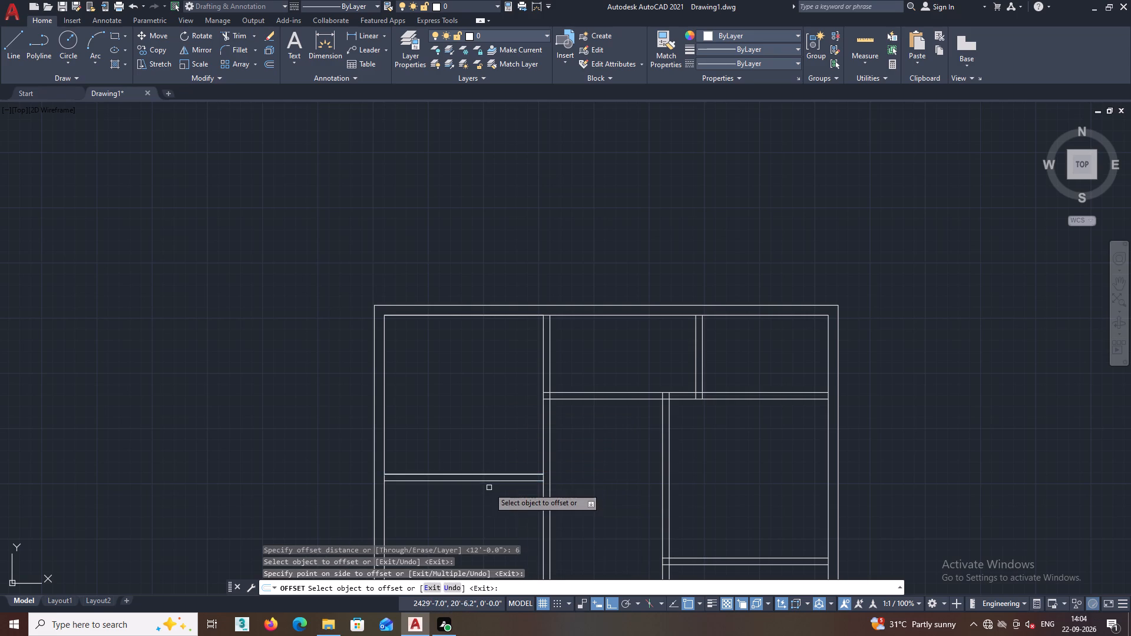
pyautogui.moveTo(495, 477); pyautogui.dragTo(554, 329, button='middle')
pyautogui.moveTo(546, 367); pyautogui.dragTo(535, 409, button='middle')
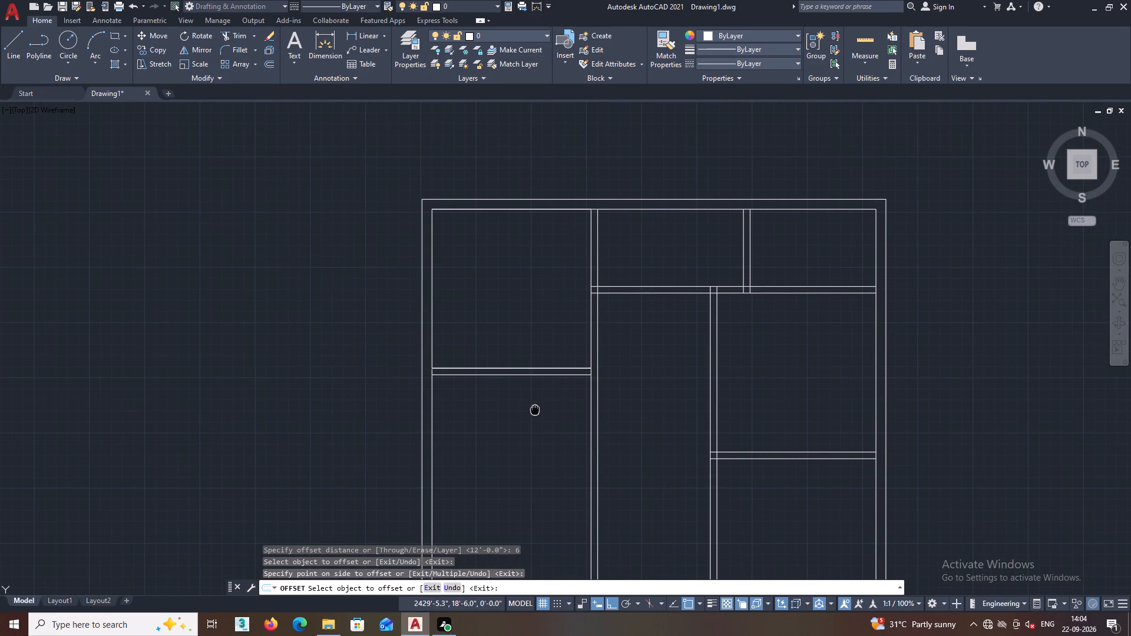
pyautogui.moveTo(535, 409); pyautogui.dragTo(548, 350, button='middle')
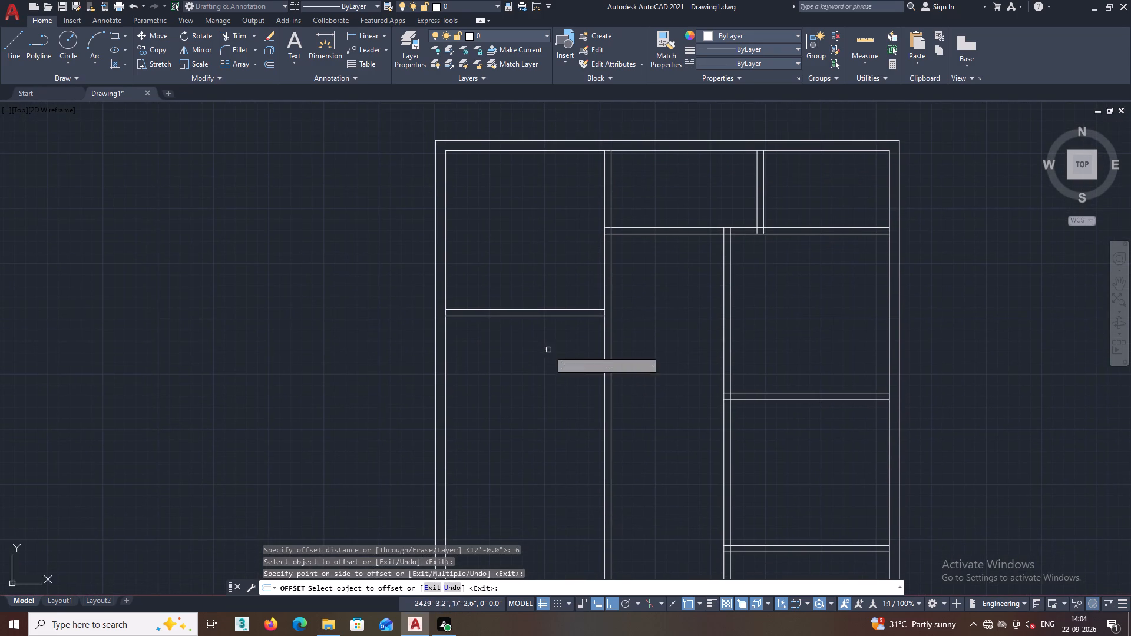
pyautogui.moveTo(542, 378); pyautogui.dragTo(580, 326, button='middle')
pyautogui.press('space')
# Offset the lower line of the left-hand room's horizontal partition 7' downward.
pyautogui.press('space')
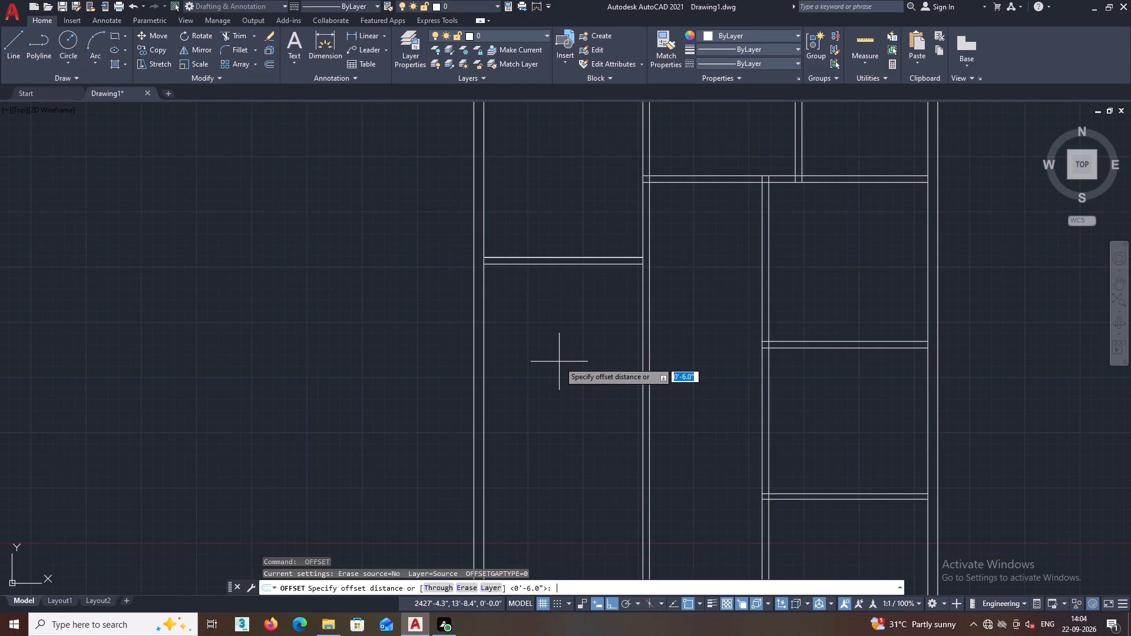
pyautogui.write("7'")
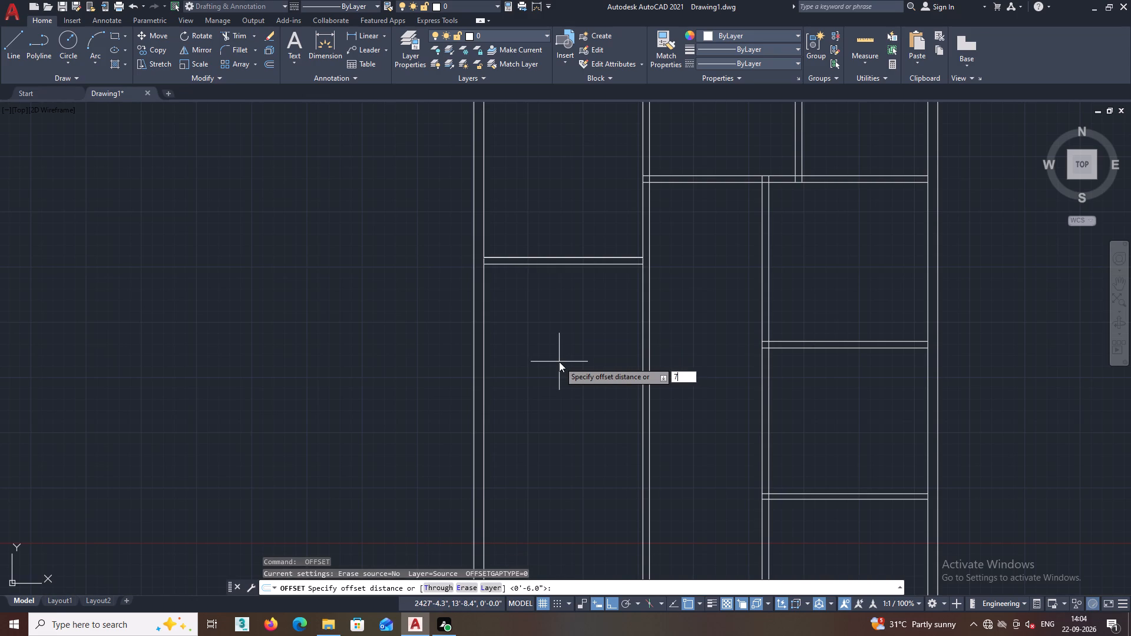
pyautogui.press('Return')
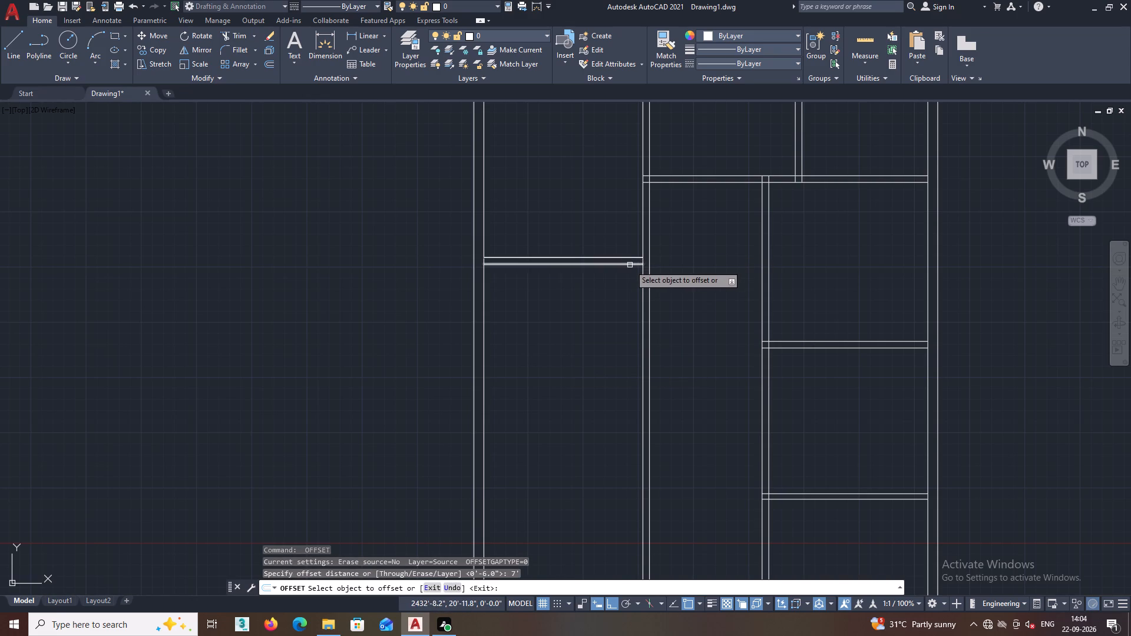
pyautogui.click(630, 265)
pyautogui.click(592, 387)
pyautogui.moveTo(590, 387); pyautogui.dragTo(600, 382, button='middle')
pyautogui.press('space')
# Offset the lowest horizontal line in the left-hand room 6" downward to form the second partition.
pyautogui.press('space')
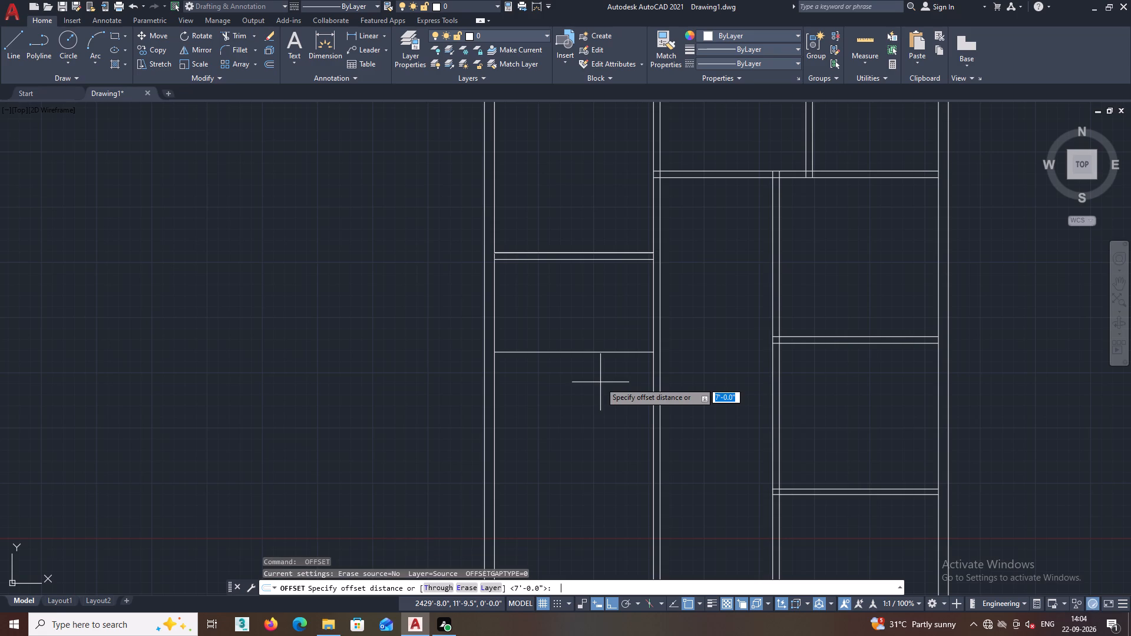
pyautogui.press('6')
pyautogui.press('Return')
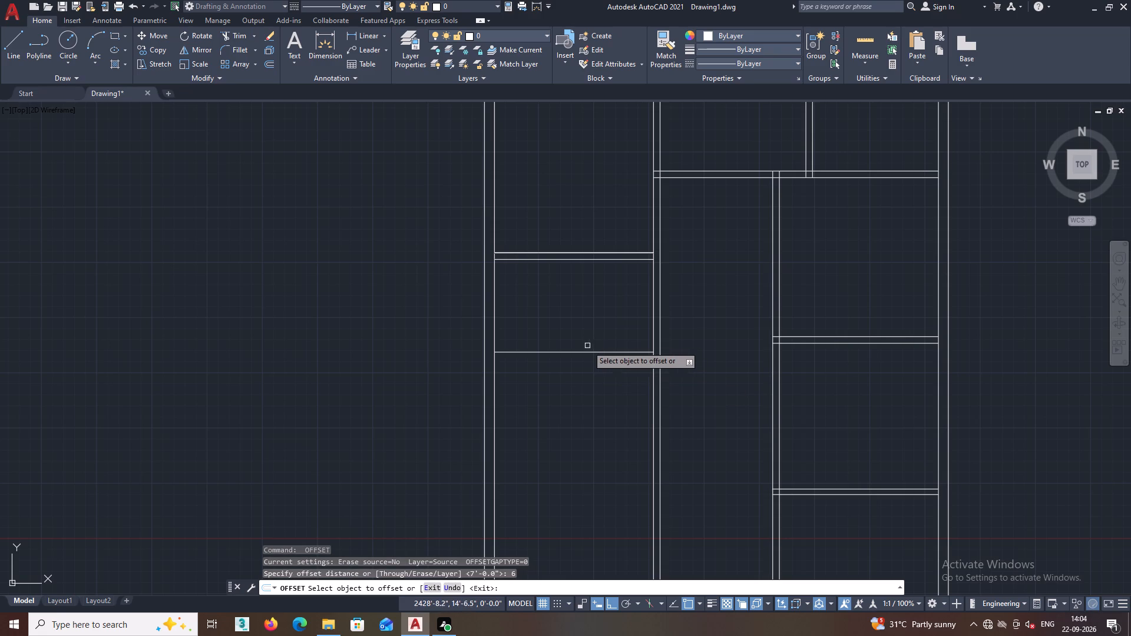
pyautogui.click(587, 351)
pyautogui.doubleClick(585, 360)
pyautogui.moveTo(573, 414); pyautogui.dragTo(584, 406, button='middle')
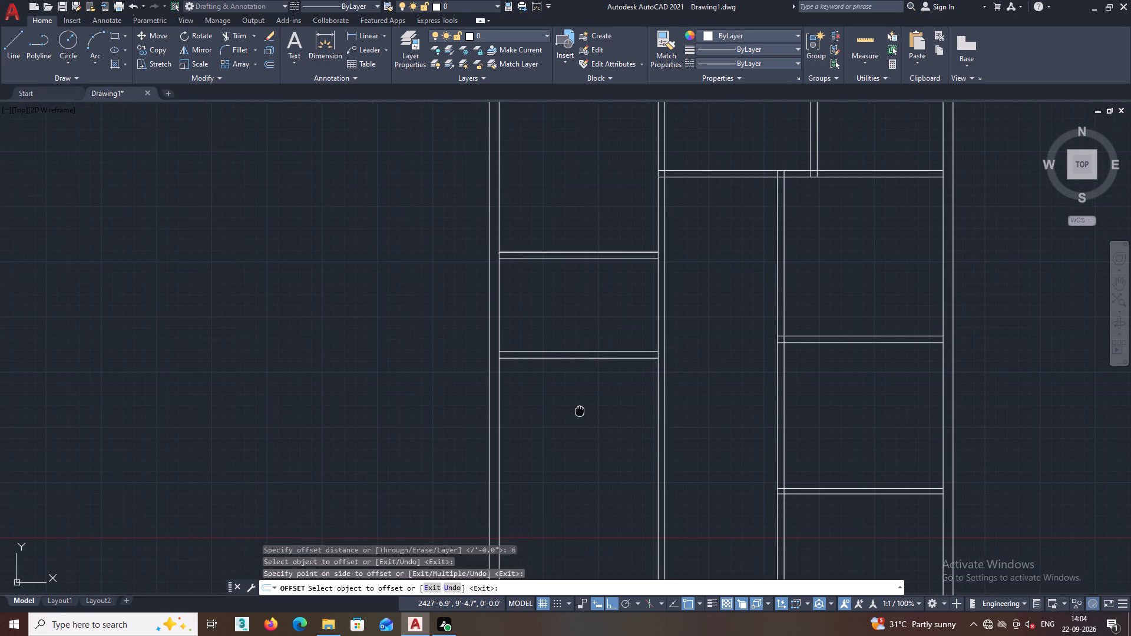
pyautogui.moveTo(584, 406); pyautogui.dragTo(600, 383, button='middle')
pyautogui.moveTo(587, 426); pyautogui.dragTo(627, 360, button='middle')
pyautogui.moveTo(619, 393); pyautogui.dragTo(571, 382, button='middle')
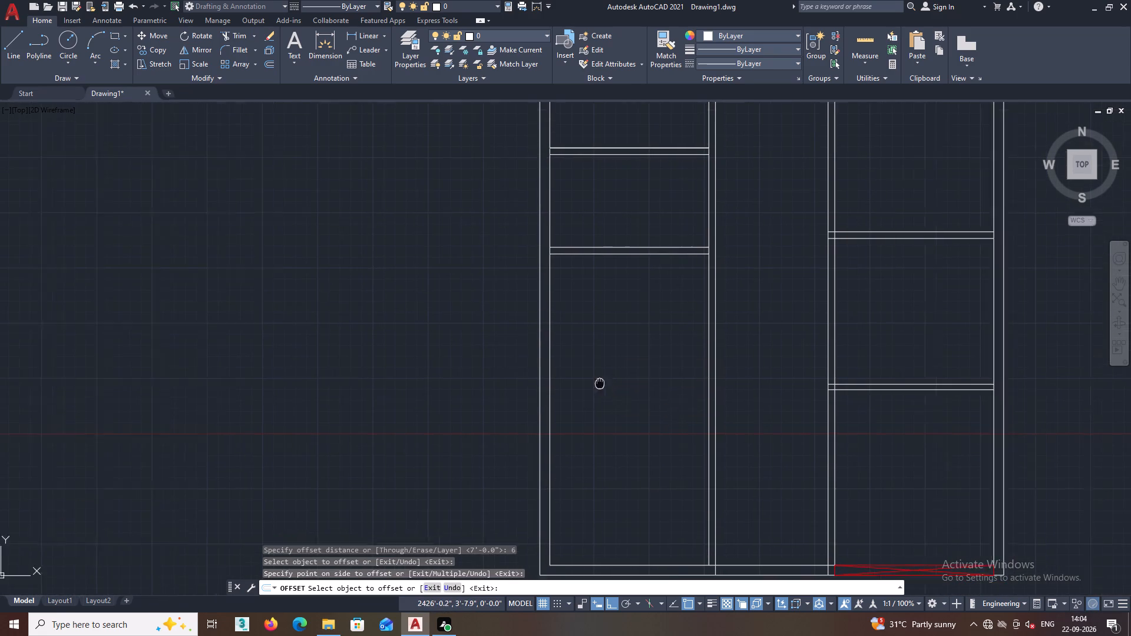
pyautogui.moveTo(571, 382); pyautogui.dragTo(561, 381, button='middle')
pyautogui.moveTo(581, 367); pyautogui.dragTo(582, 320, button='middle')
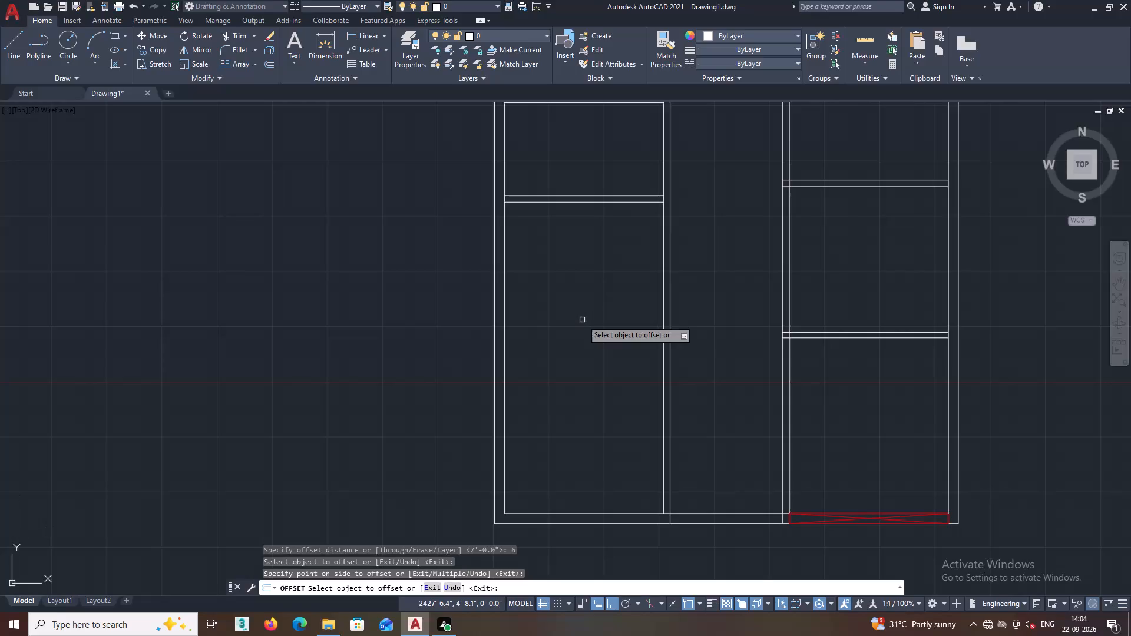
pyautogui.press('space')
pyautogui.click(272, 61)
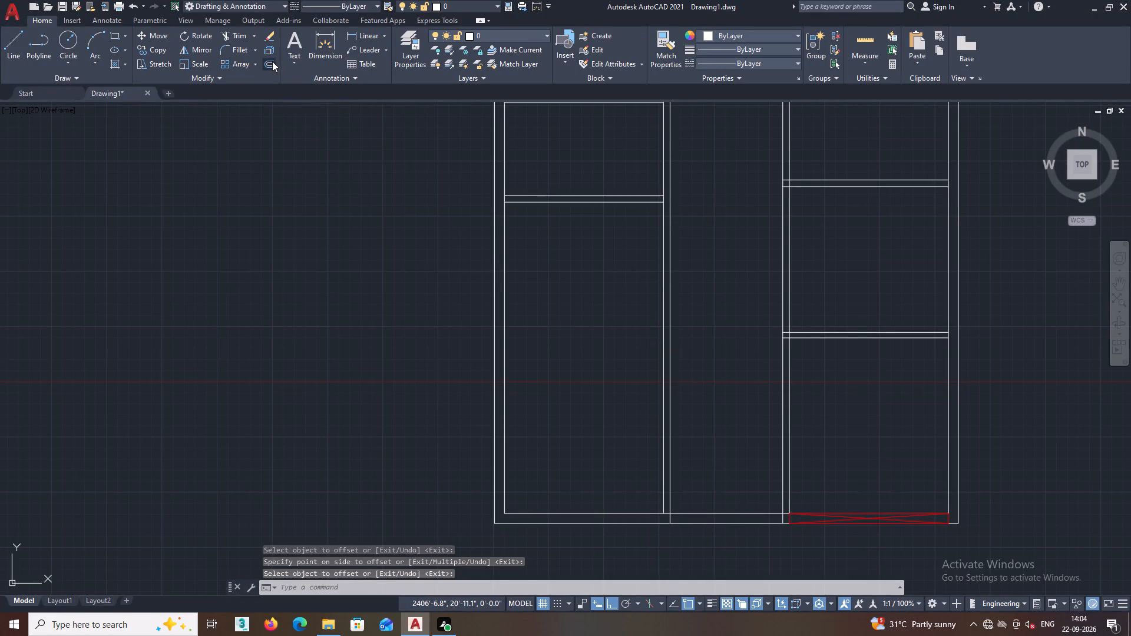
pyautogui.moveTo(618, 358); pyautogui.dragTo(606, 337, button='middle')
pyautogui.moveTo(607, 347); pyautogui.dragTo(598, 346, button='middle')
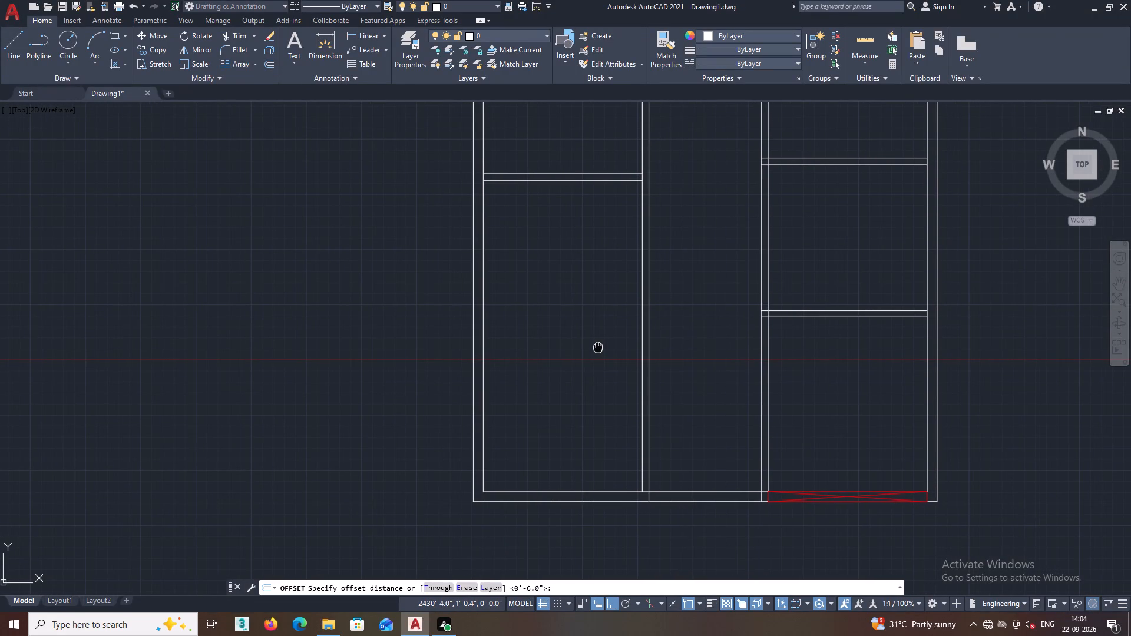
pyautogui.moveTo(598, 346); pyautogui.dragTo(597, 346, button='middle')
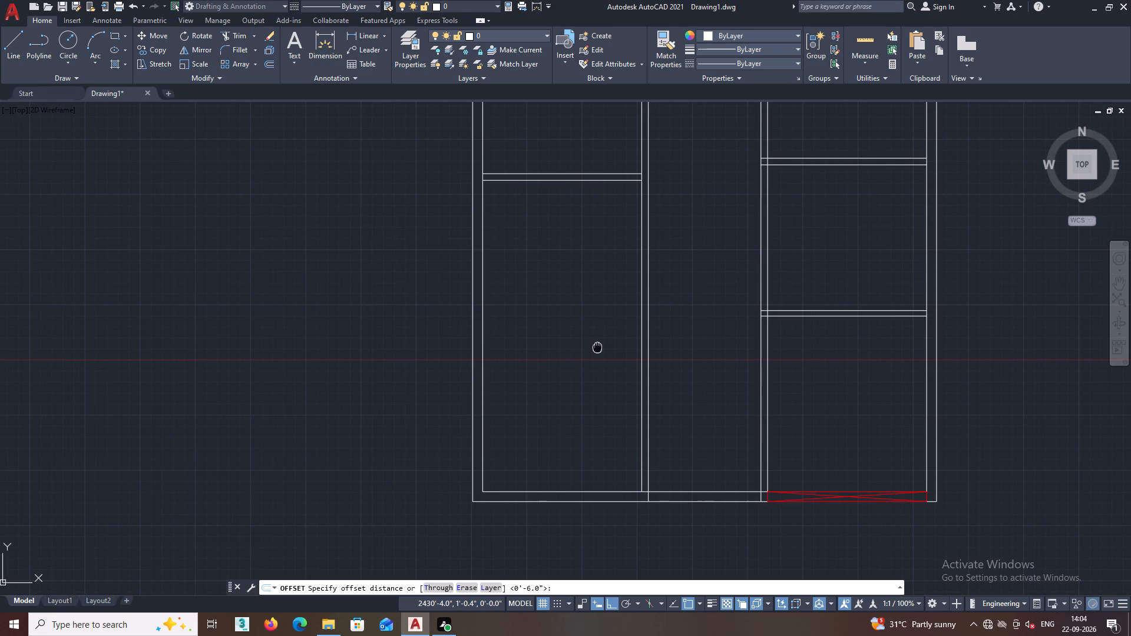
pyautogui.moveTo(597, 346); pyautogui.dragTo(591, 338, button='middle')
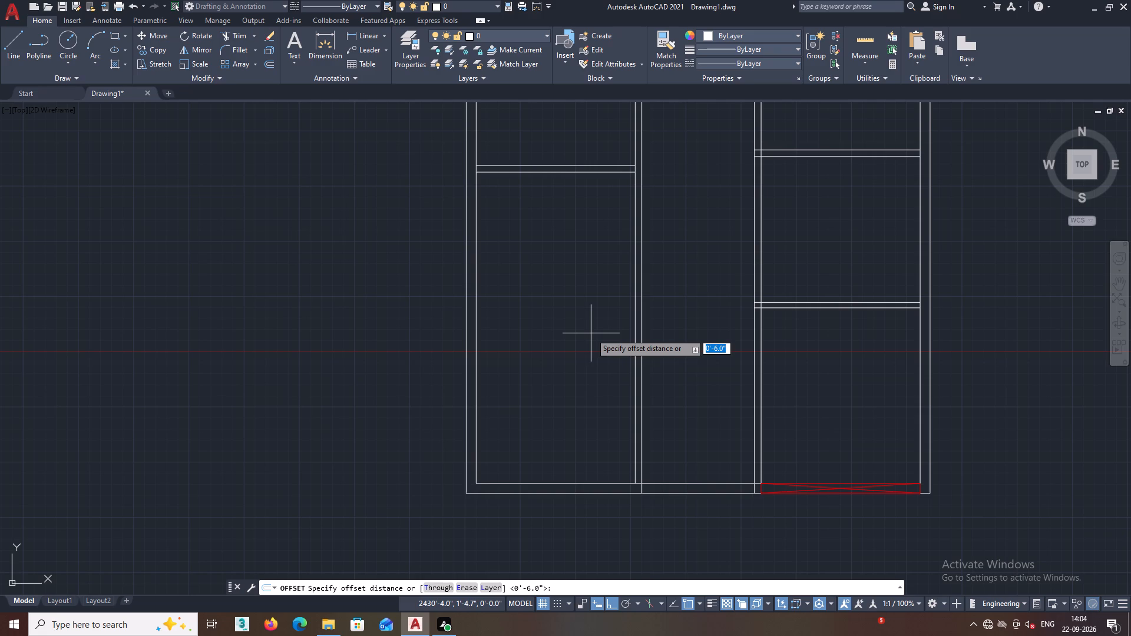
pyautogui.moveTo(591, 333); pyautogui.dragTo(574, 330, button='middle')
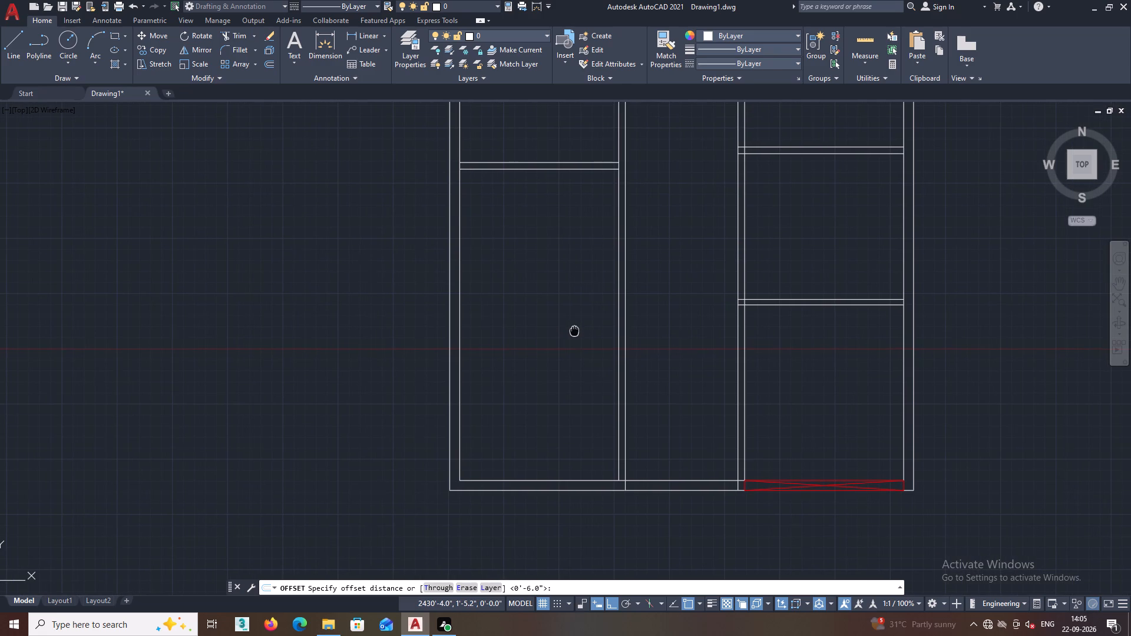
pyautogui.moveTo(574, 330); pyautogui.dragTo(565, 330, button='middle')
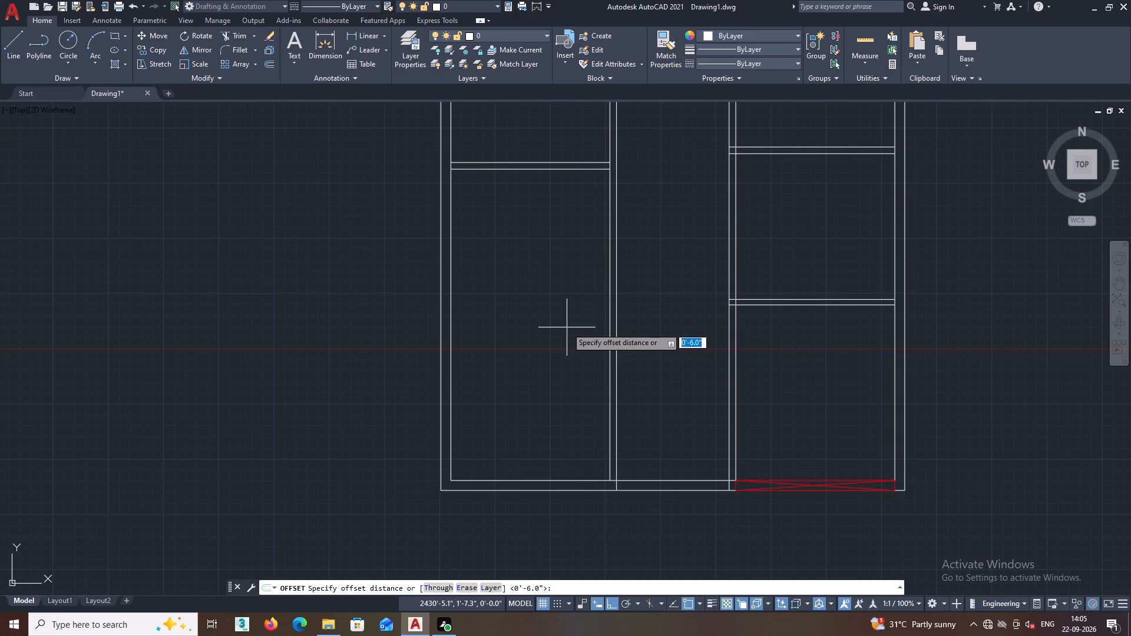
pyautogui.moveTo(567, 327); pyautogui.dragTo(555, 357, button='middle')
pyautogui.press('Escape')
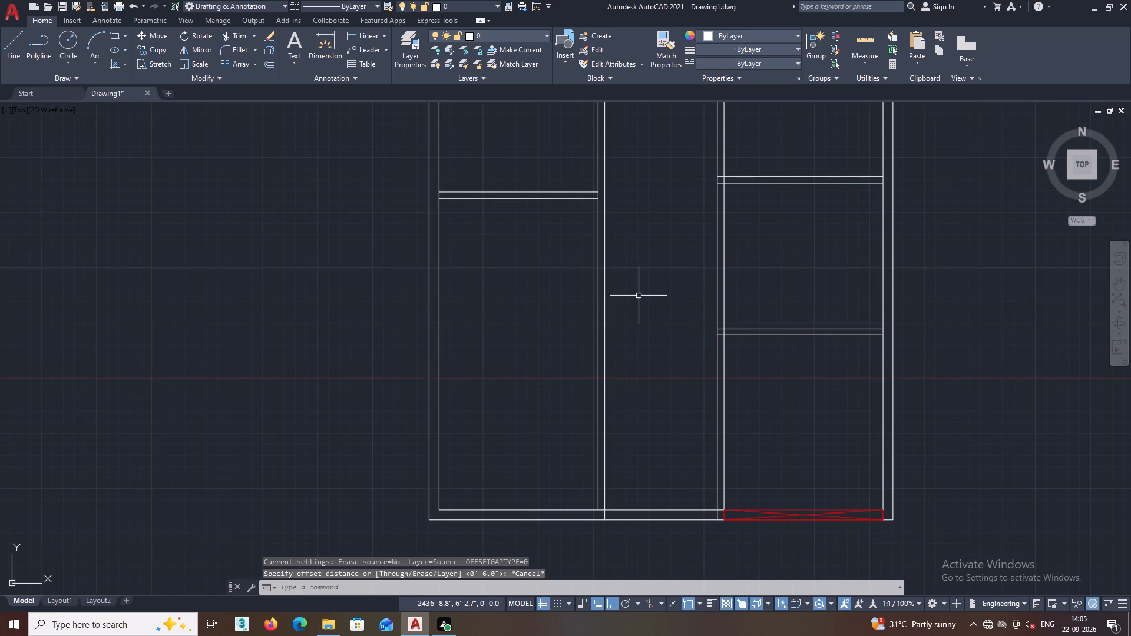
# Trim away the left-hand room's vertical partition lines below its lowest horizontal partition, including the leftover stub in the bottom wall.
pyautogui.write('TR')
pyautogui.press('Return')
pyautogui.click(641, 299)
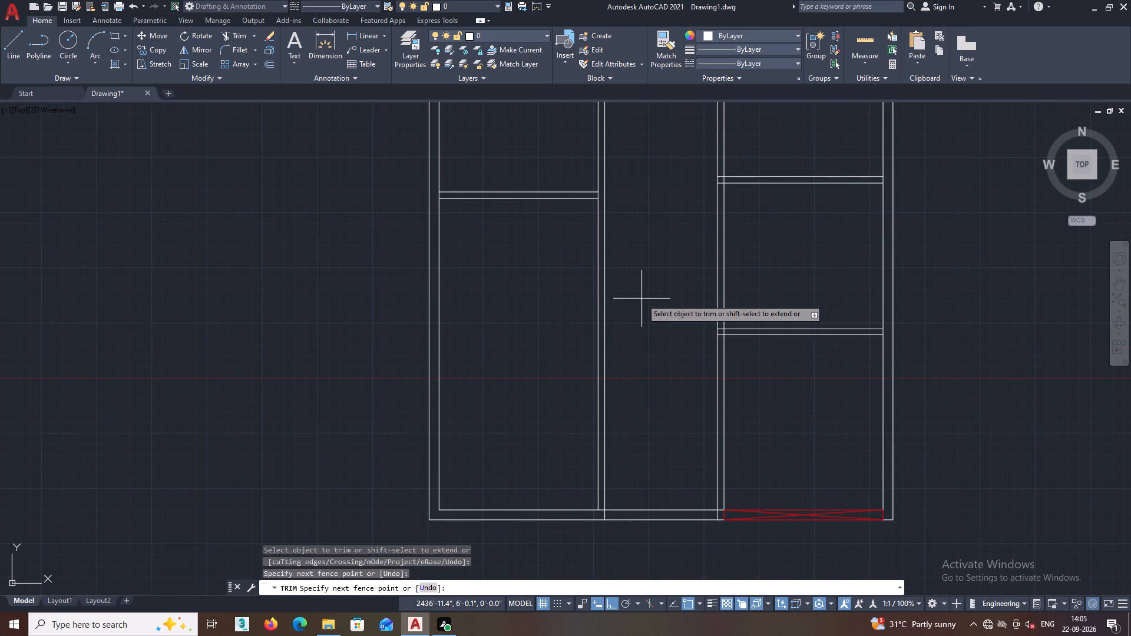
pyautogui.click(576, 327)
pyautogui.scroll(1, 600, 508)
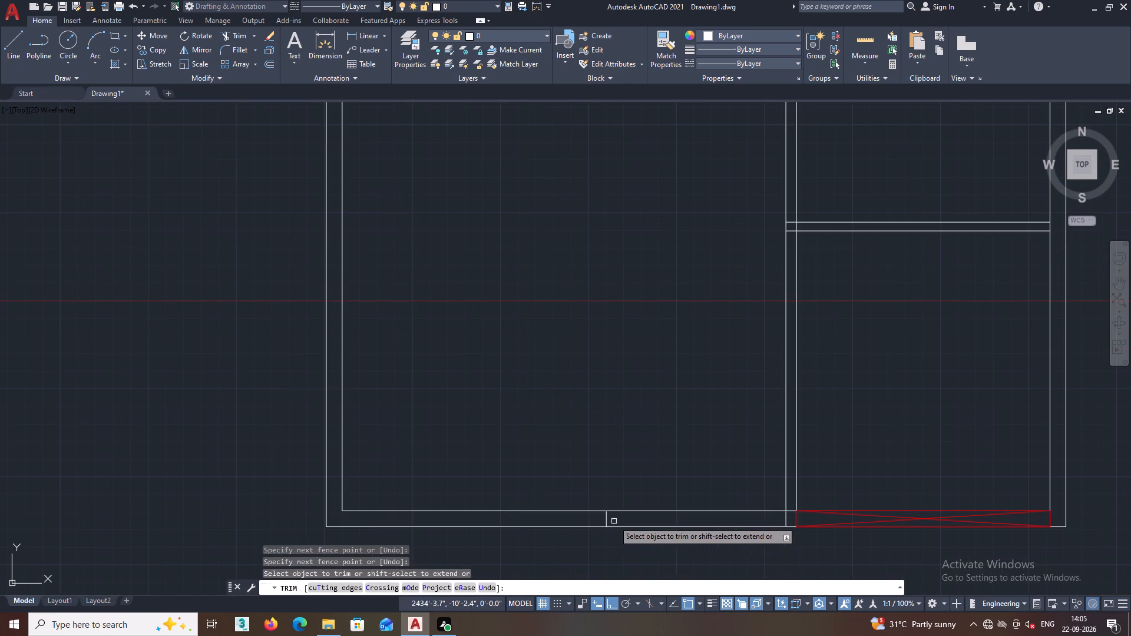
pyautogui.click(607, 521)
pyautogui.scroll(-3, 584, 418)
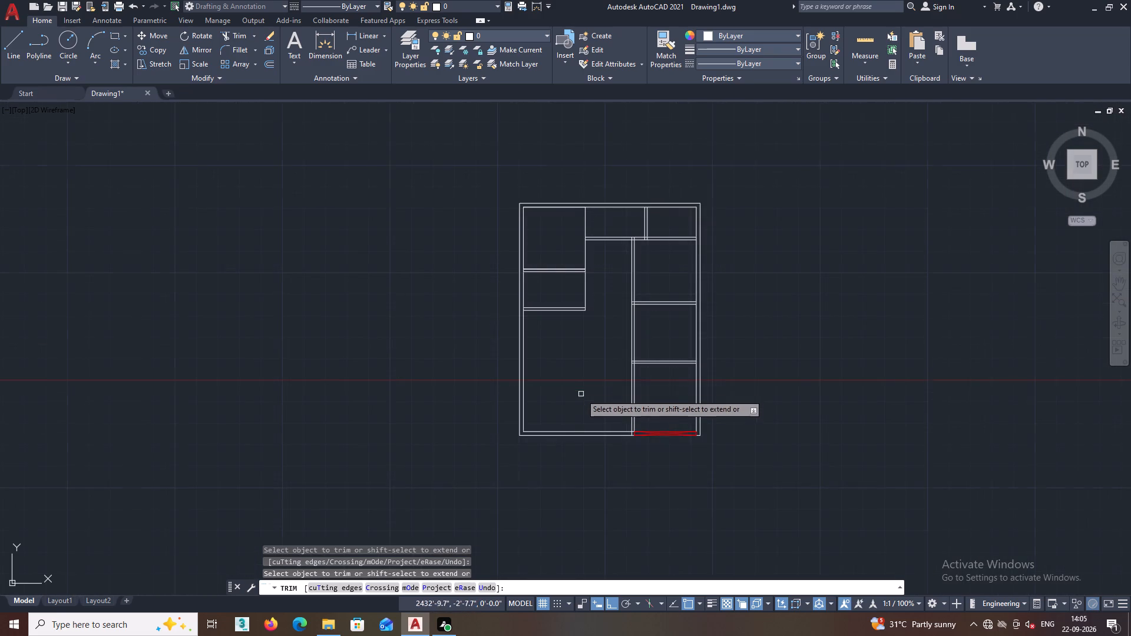
pyautogui.moveTo(578, 385); pyautogui.dragTo(620, 385, button='middle')
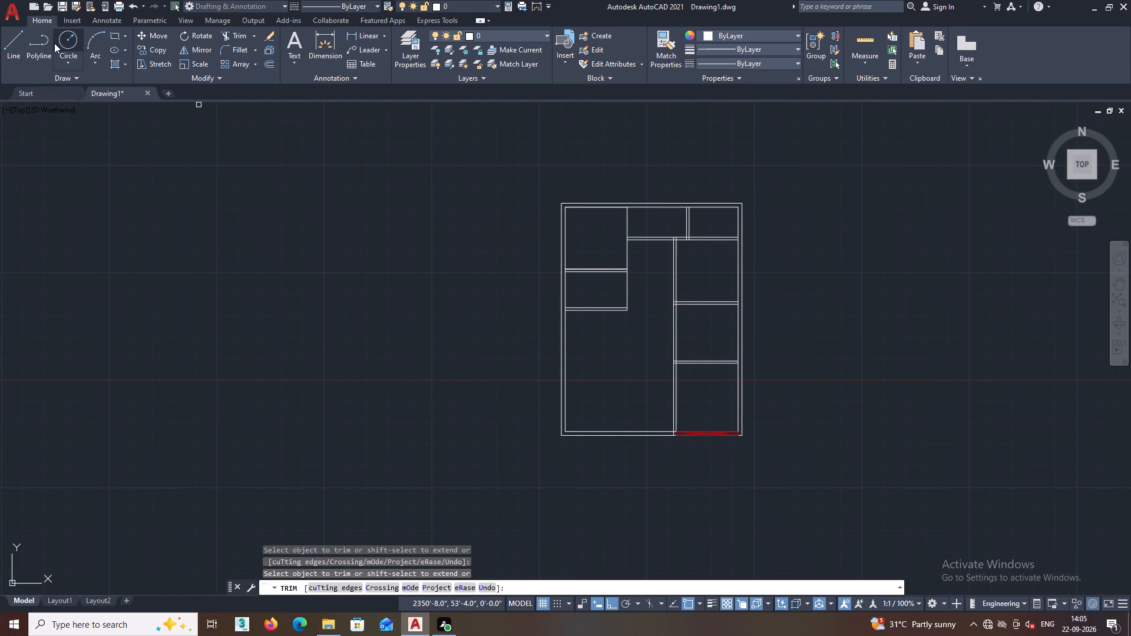
# Draw a polyline down the left outer wall's inner face, from the lowest left-hand partition's underside to the bottom inner corner.
pyautogui.click(42, 42)
pyautogui.scroll(3, 577, 340)
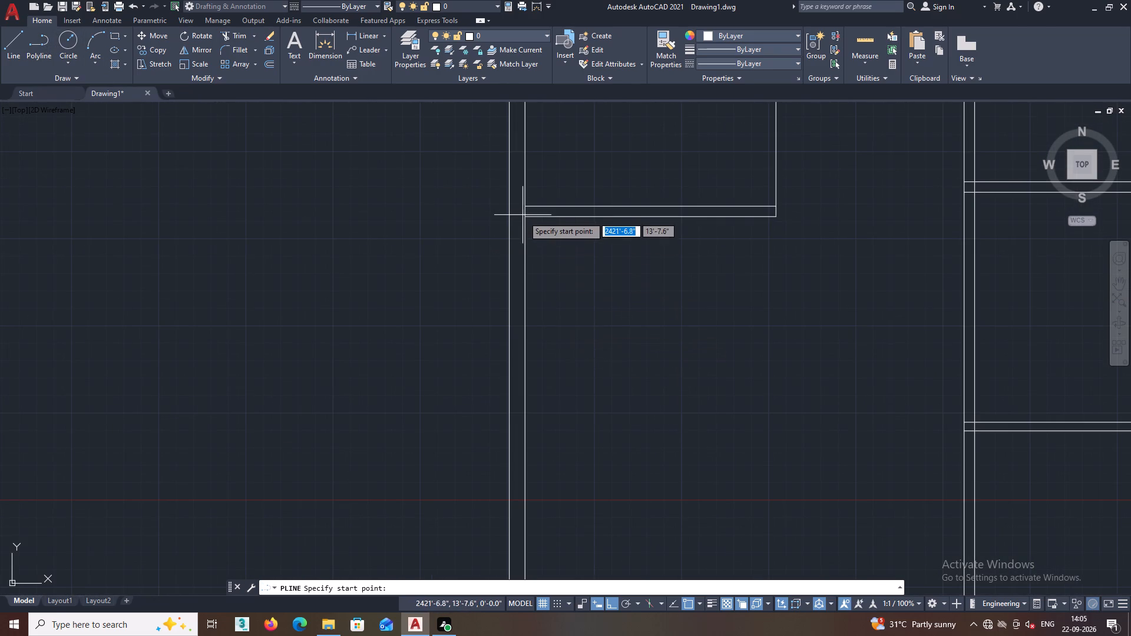
pyautogui.click(525, 218)
pyautogui.scroll(-3, 499, 479)
pyautogui.moveTo(498, 479); pyautogui.dragTo(520, 389, button='middle')
pyautogui.scroll(3, 523, 417)
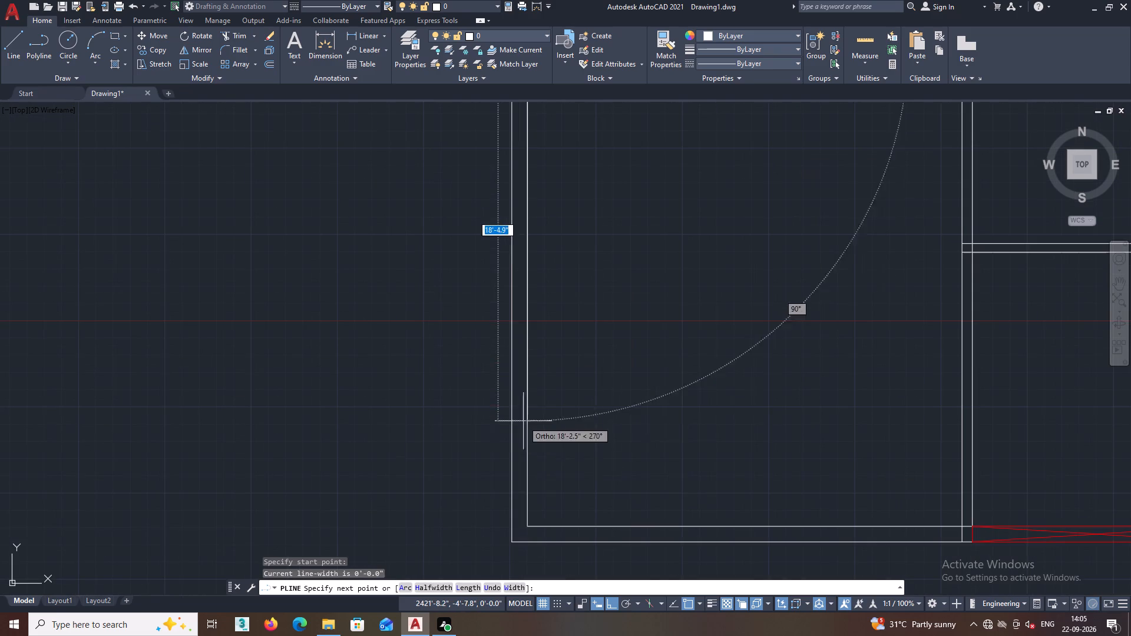
pyautogui.click(528, 526)
pyautogui.press('Escape')
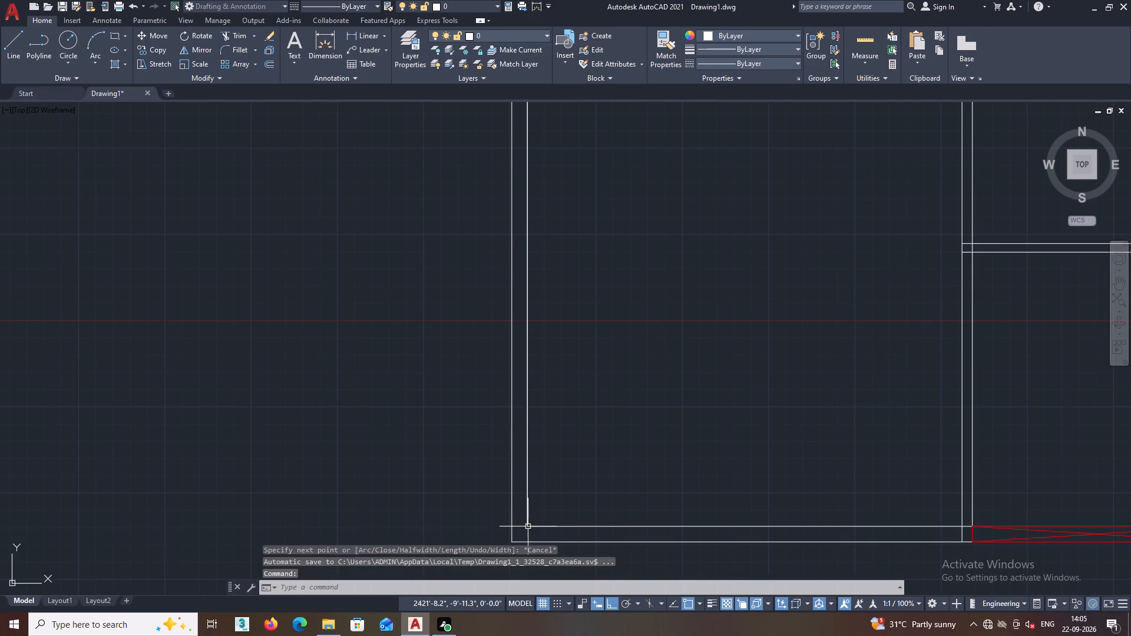
# Offset the new polyline on the left wall's inner face 9' to the right.
pyautogui.moveTo(646, 406); pyautogui.dragTo(606, 412, button='middle')
pyautogui.click(269, 61)
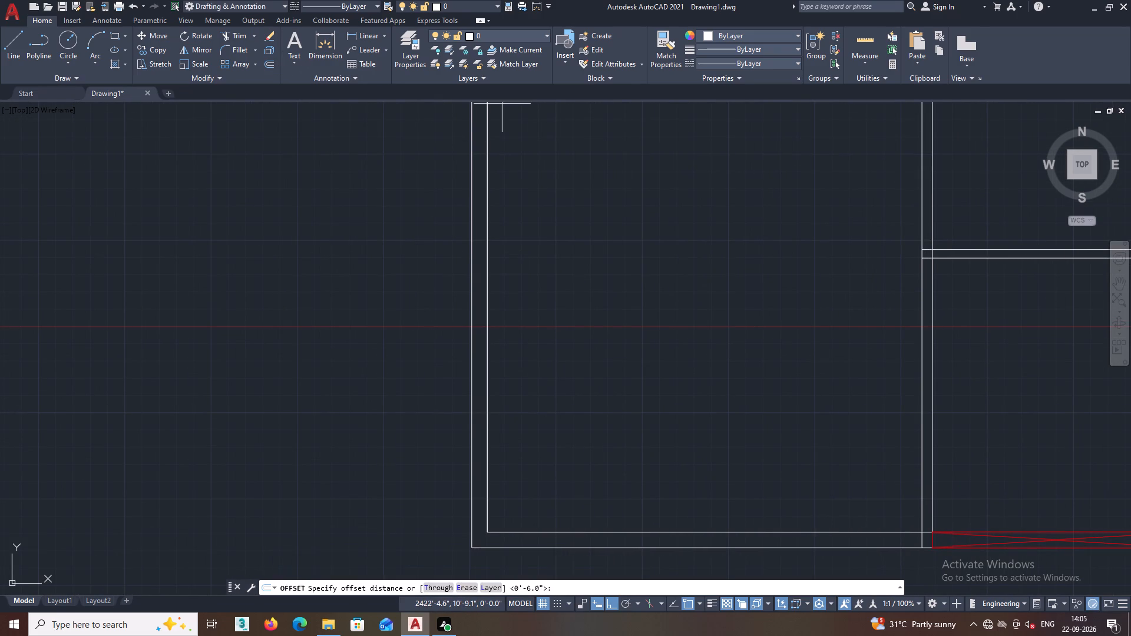
pyautogui.moveTo(576, 305); pyautogui.dragTo(543, 311, button='middle')
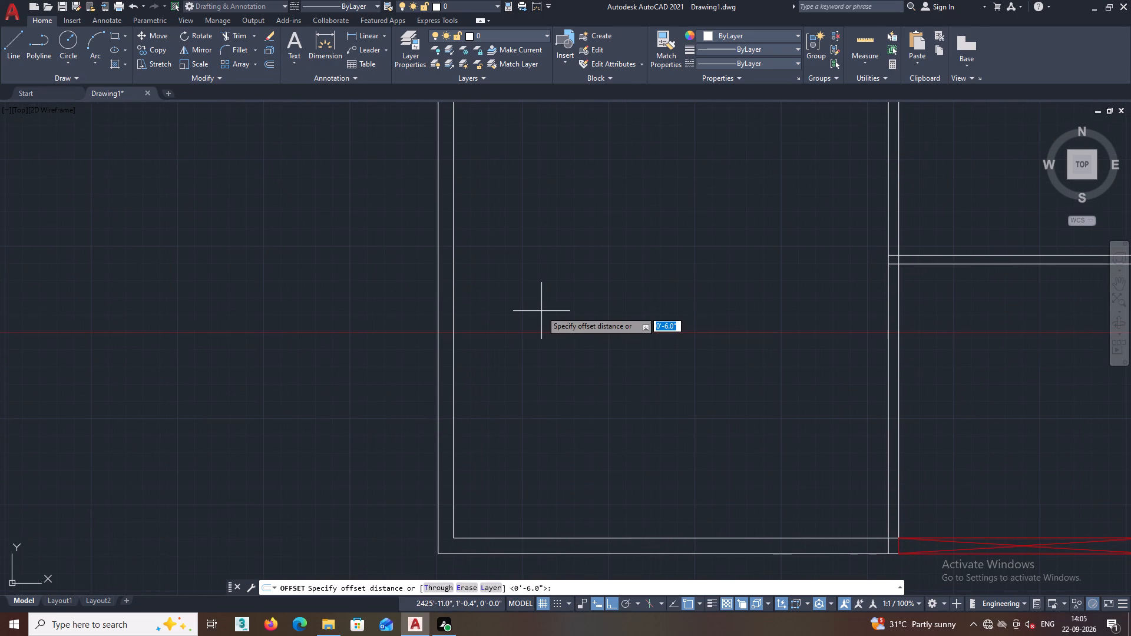
pyautogui.write("9'")
pyautogui.press('Return')
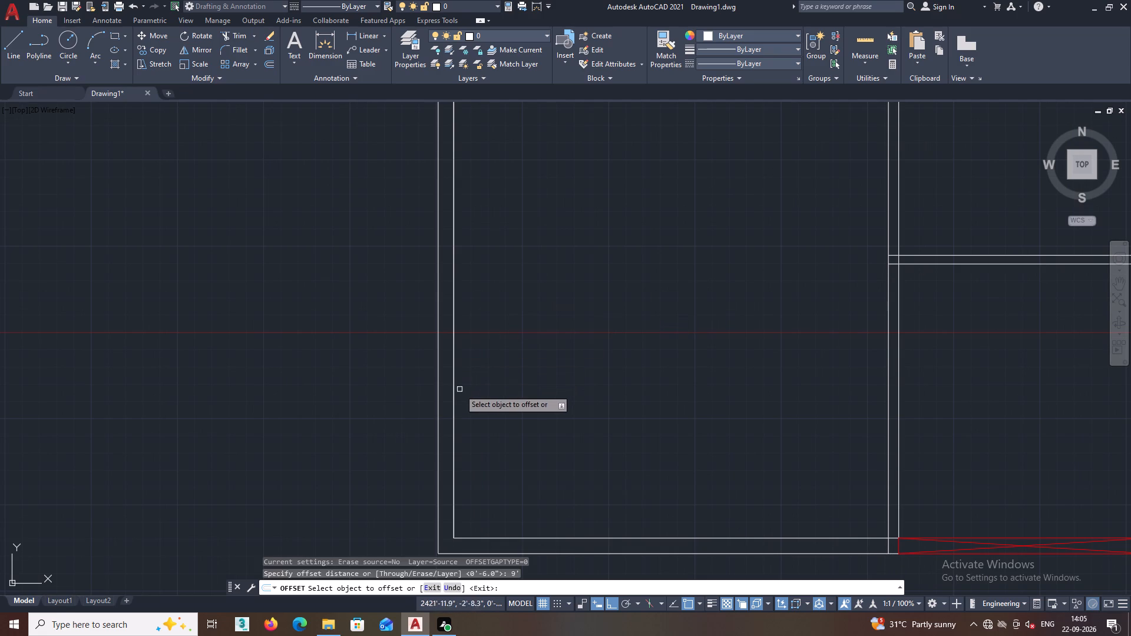
pyautogui.click(455, 397)
pyautogui.doubleClick(553, 395)
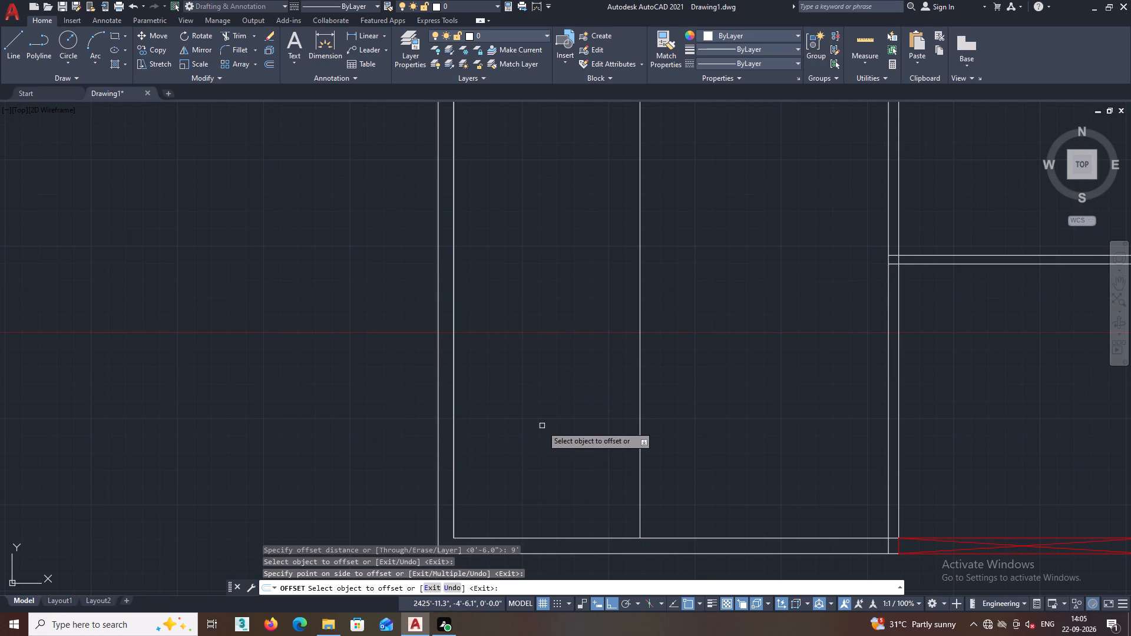
pyautogui.scroll(-2, 542, 423)
pyautogui.moveTo(578, 377); pyautogui.dragTo(543, 384, button='middle')
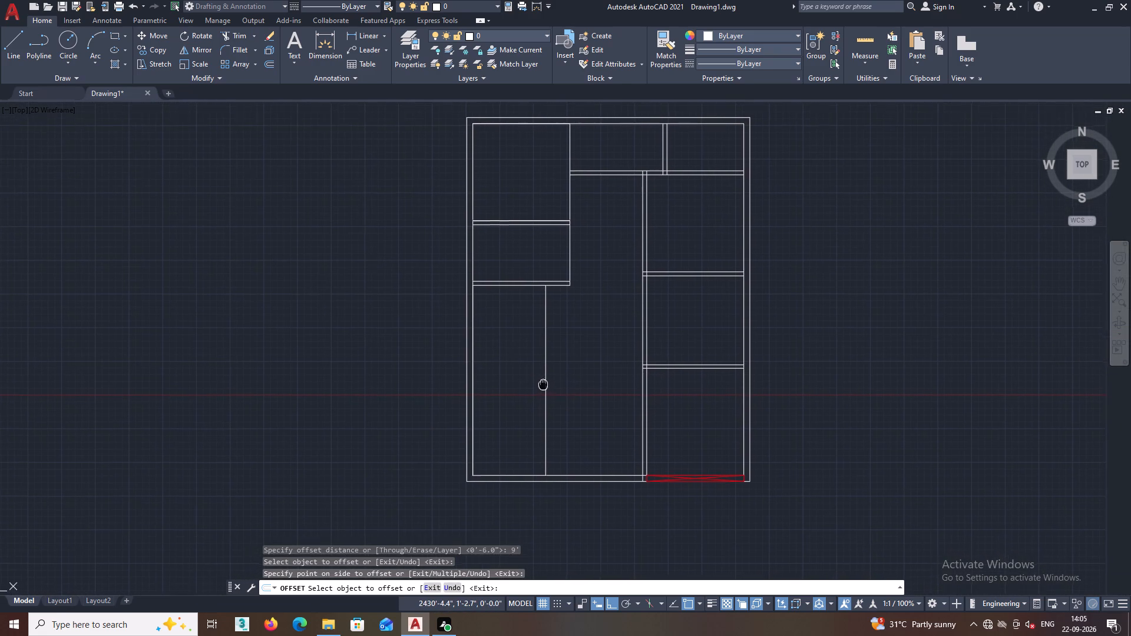
pyautogui.moveTo(543, 384); pyautogui.dragTo(542, 383, button='middle')
pyautogui.press('space')
# Offset the new vertical line in the lower left area 6" to the right to form a partition.
pyautogui.press('space')
pyautogui.press('6')
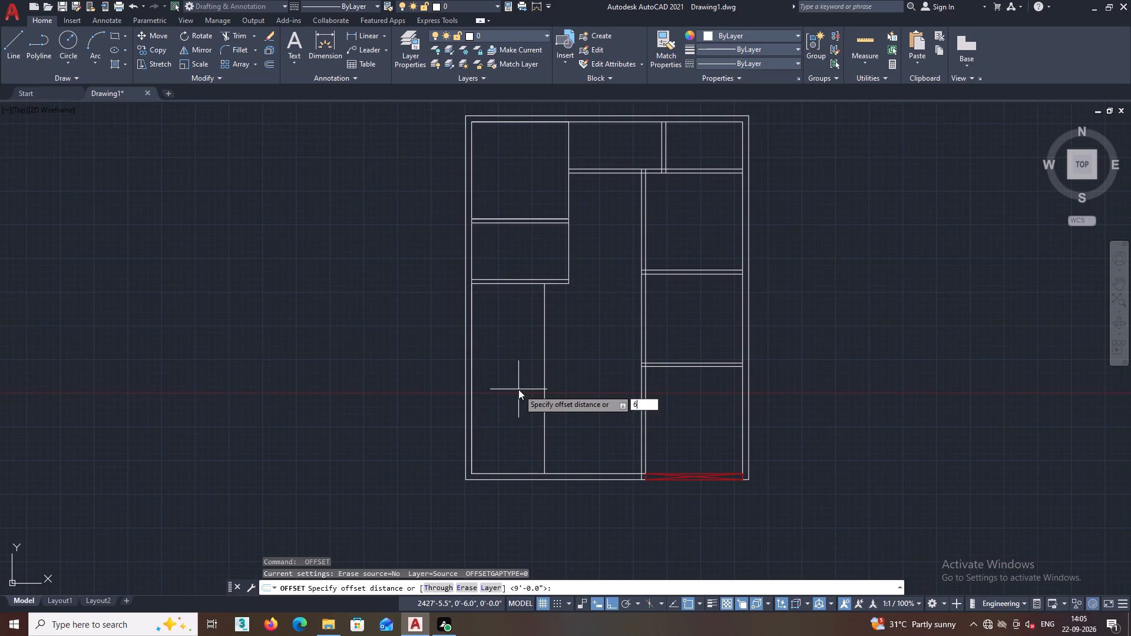
pyautogui.press('Return')
pyautogui.click(545, 380)
pyautogui.click(564, 377)
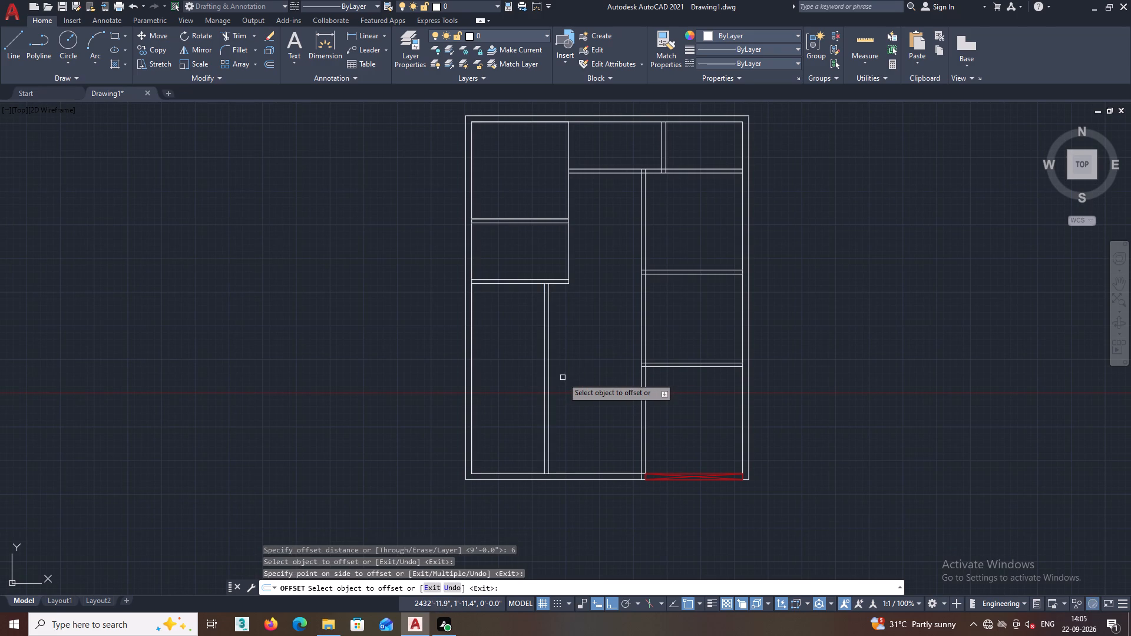
pyautogui.press('space')
# Offset the lower line of the lowest left-hand horizontal partition 19'1" downward.
pyautogui.press('space')
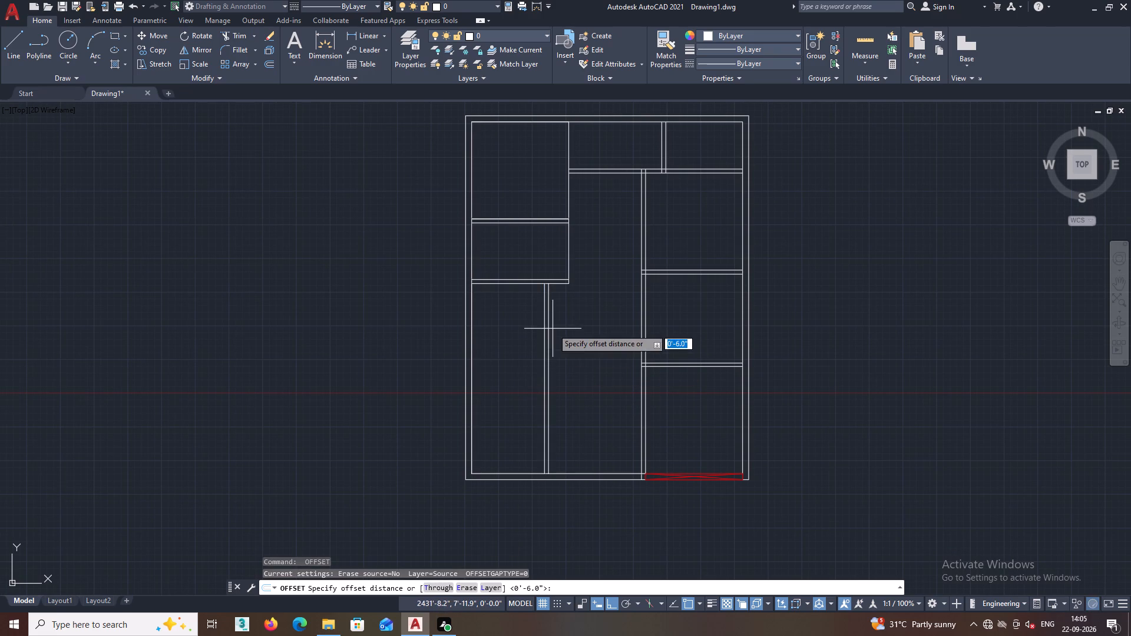
pyautogui.click(269, 65)
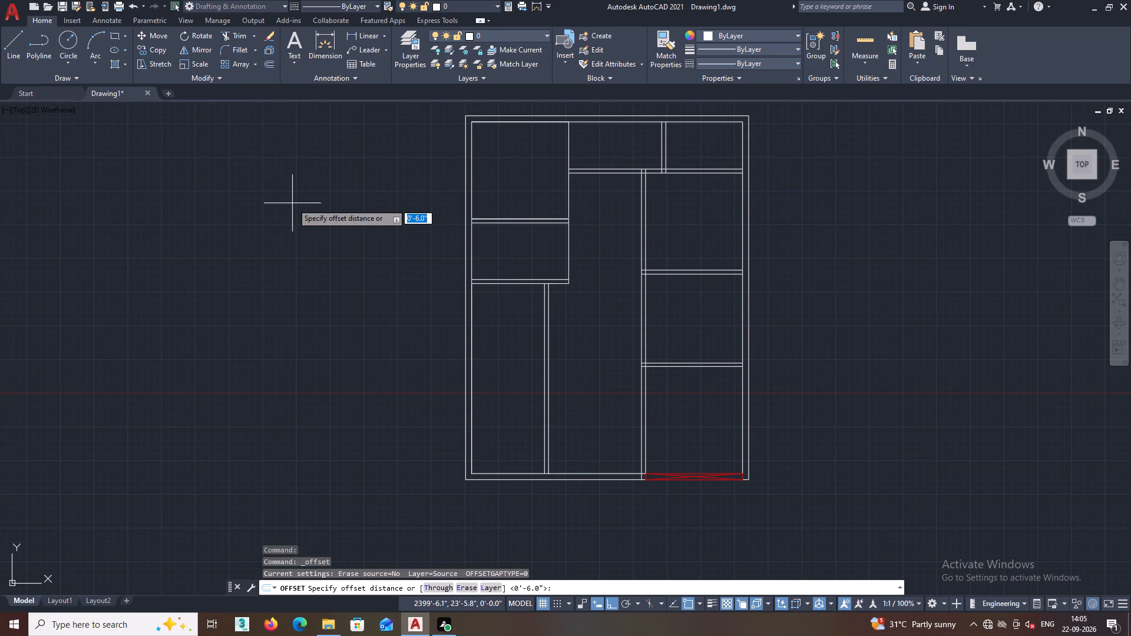
pyautogui.write("19'1")
pyautogui.press('Return')
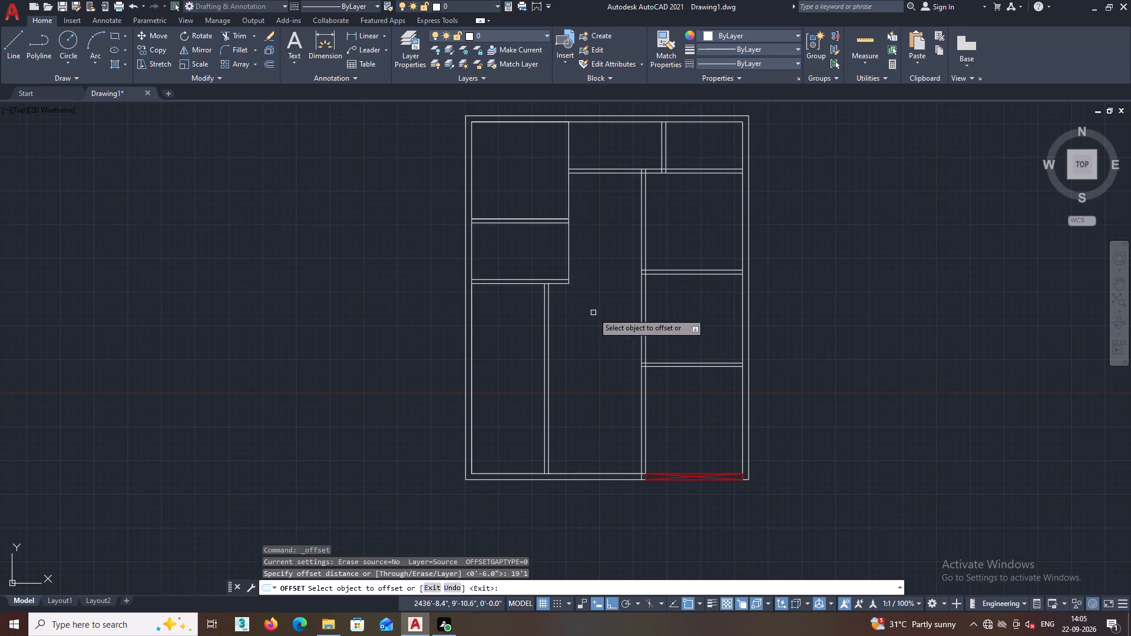
pyautogui.scroll(1, 524, 279)
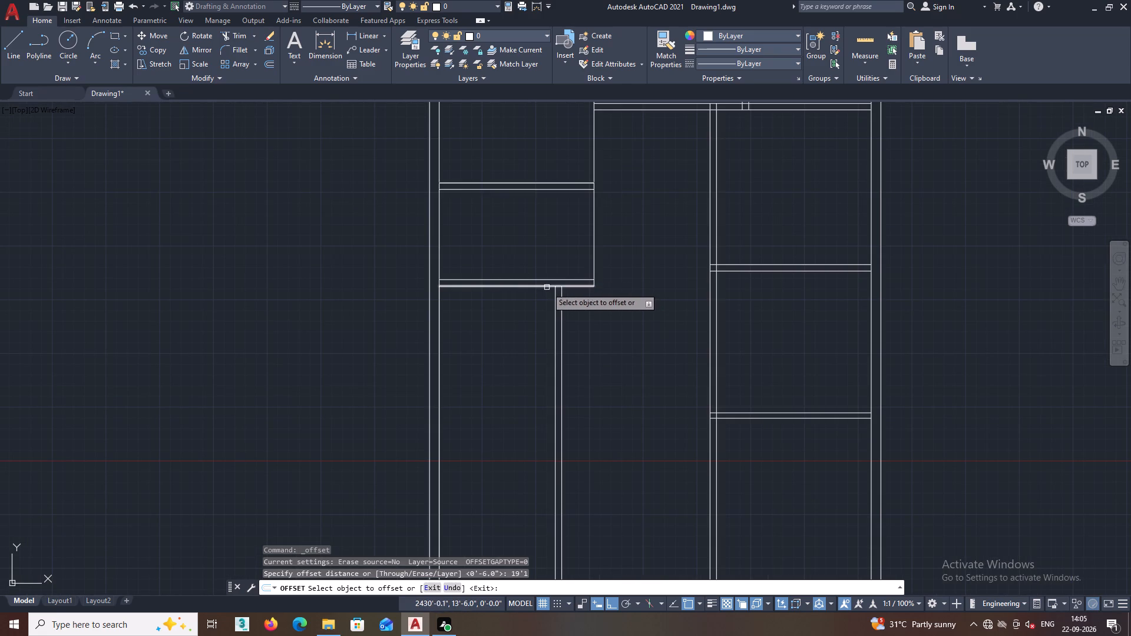
pyautogui.click(547, 287)
pyautogui.click(528, 383)
pyautogui.moveTo(528, 381); pyautogui.dragTo(537, 321, button='middle')
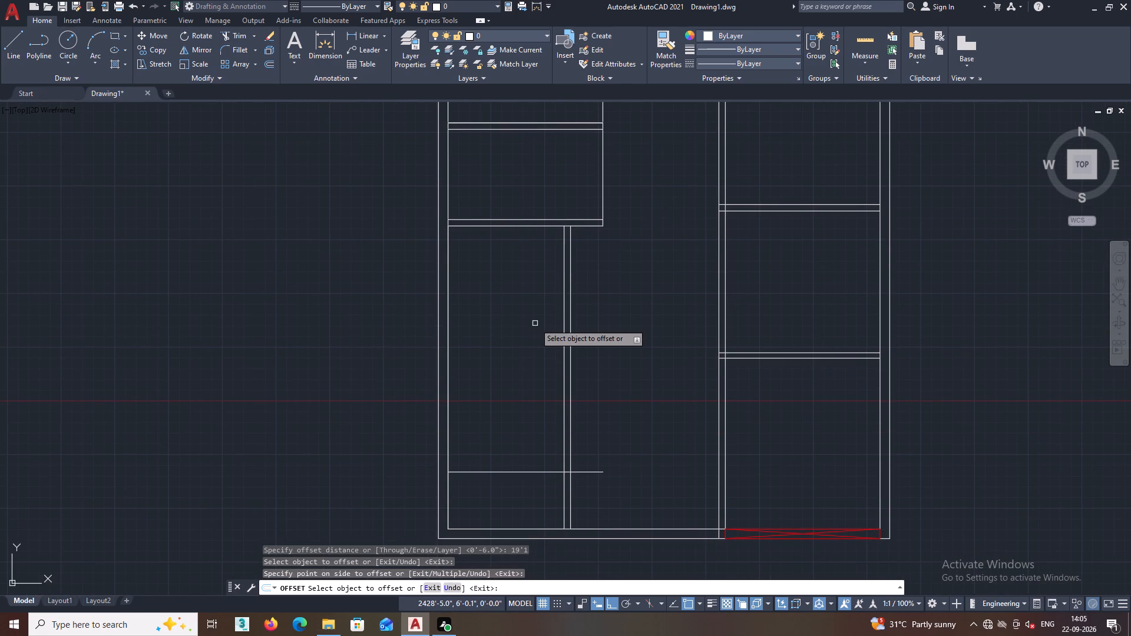
pyautogui.moveTo(538, 329); pyautogui.dragTo(507, 329, button='middle')
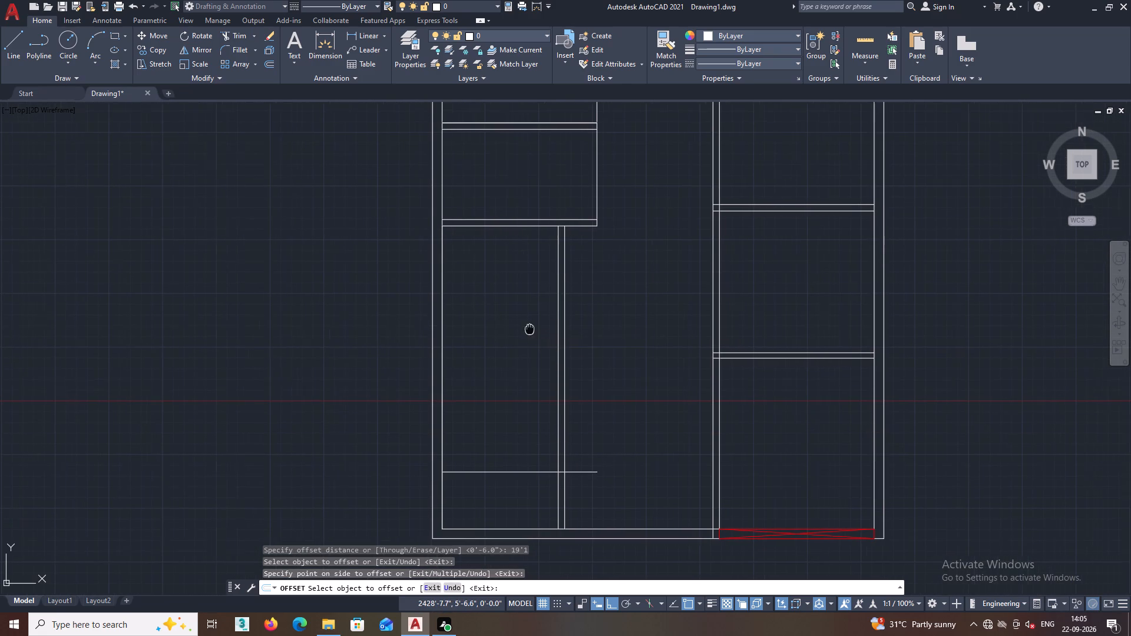
pyautogui.moveTo(507, 329); pyautogui.dragTo(458, 332, button='middle')
pyautogui.press('space')
# Offset the new horizontal line near the bottom wall 6" downward to form a partition.
pyautogui.press('space')
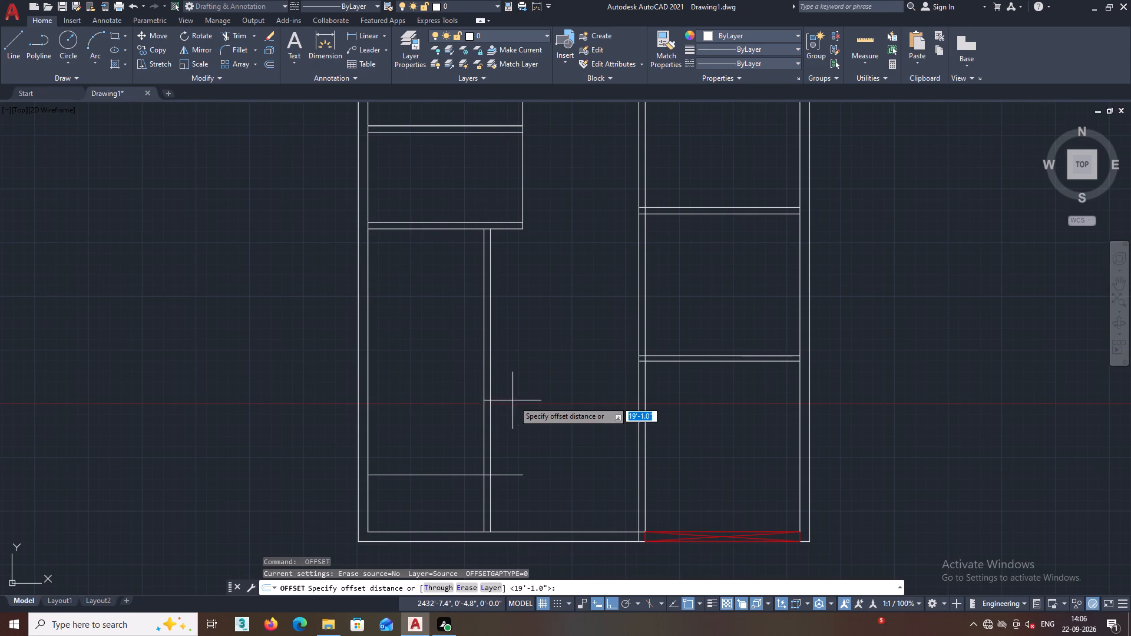
pyautogui.press('space')
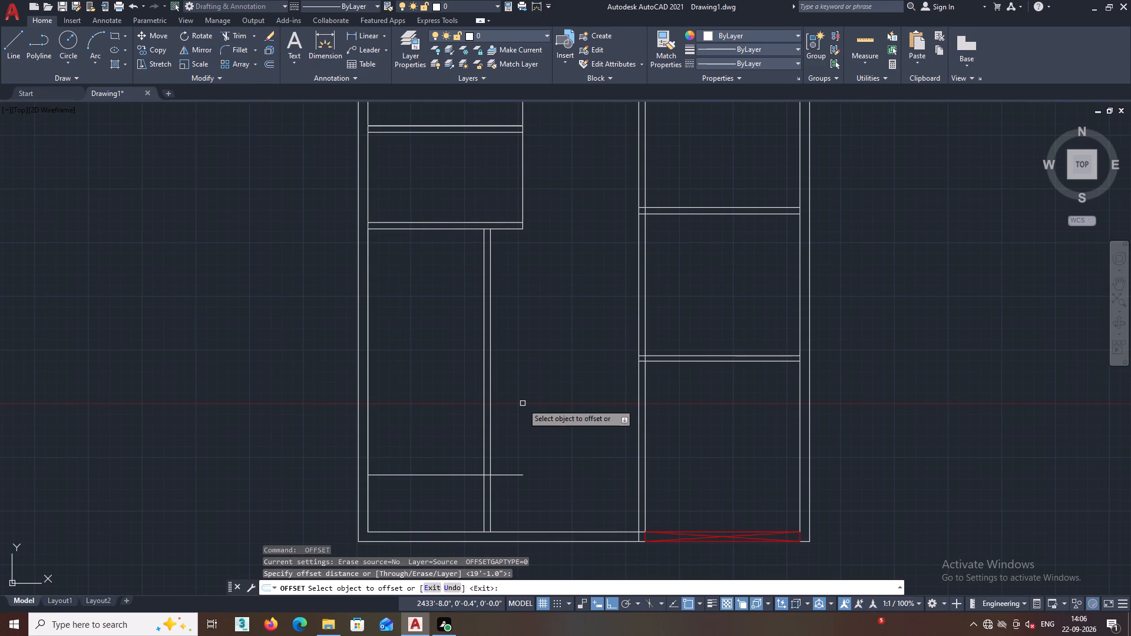
pyautogui.press('space')
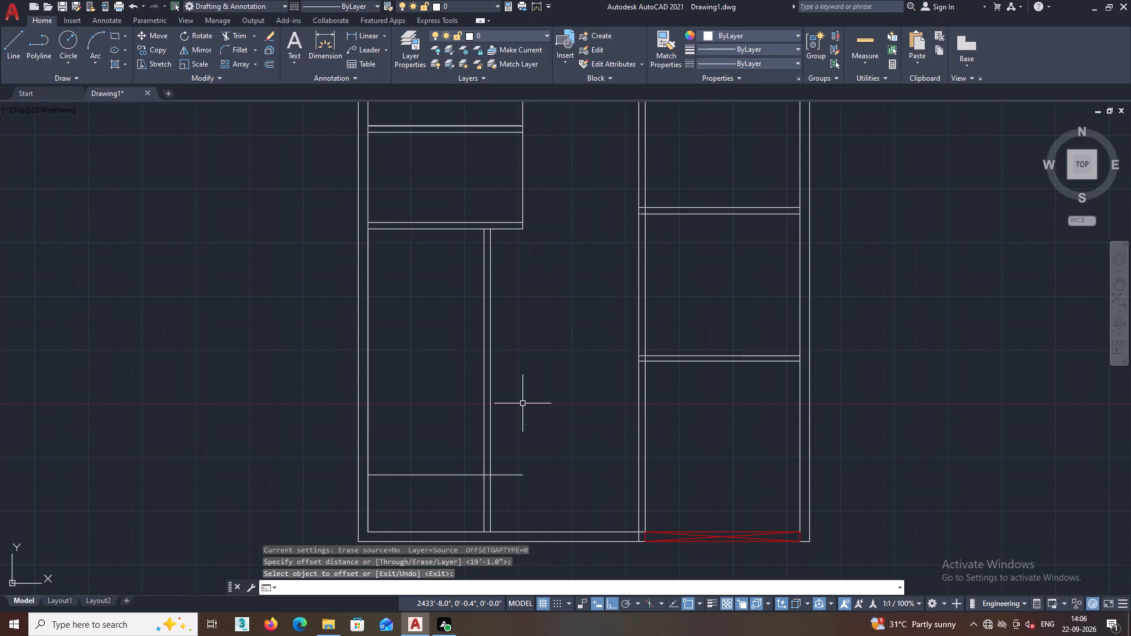
pyautogui.press('space')
pyautogui.write('6')
pyautogui.press('Return')
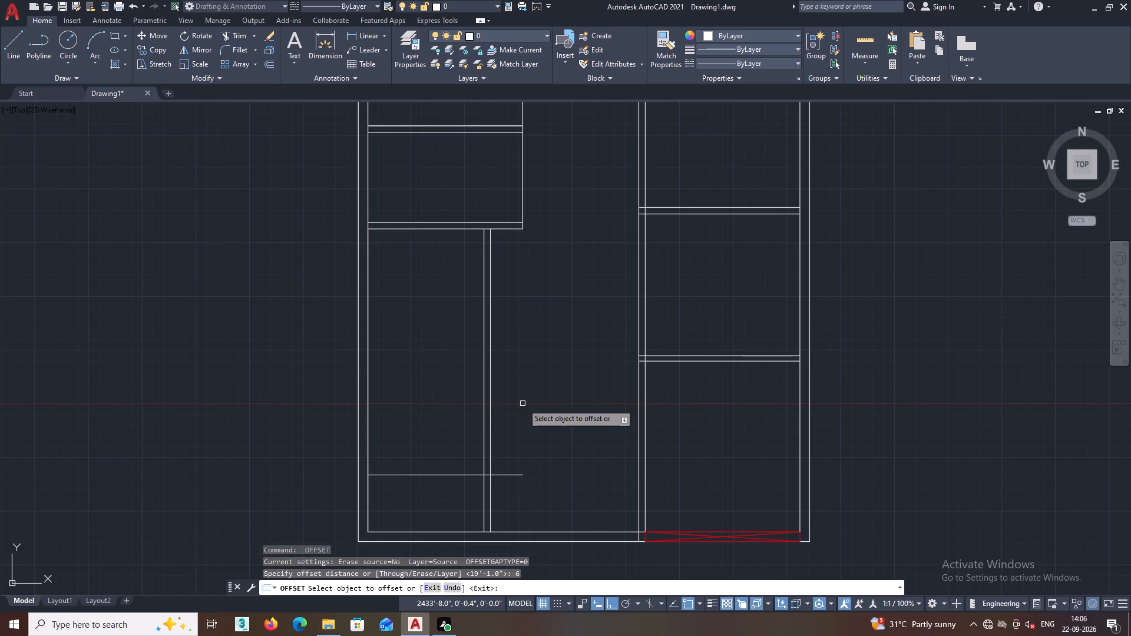
pyautogui.click(517, 475)
pyautogui.click(512, 495)
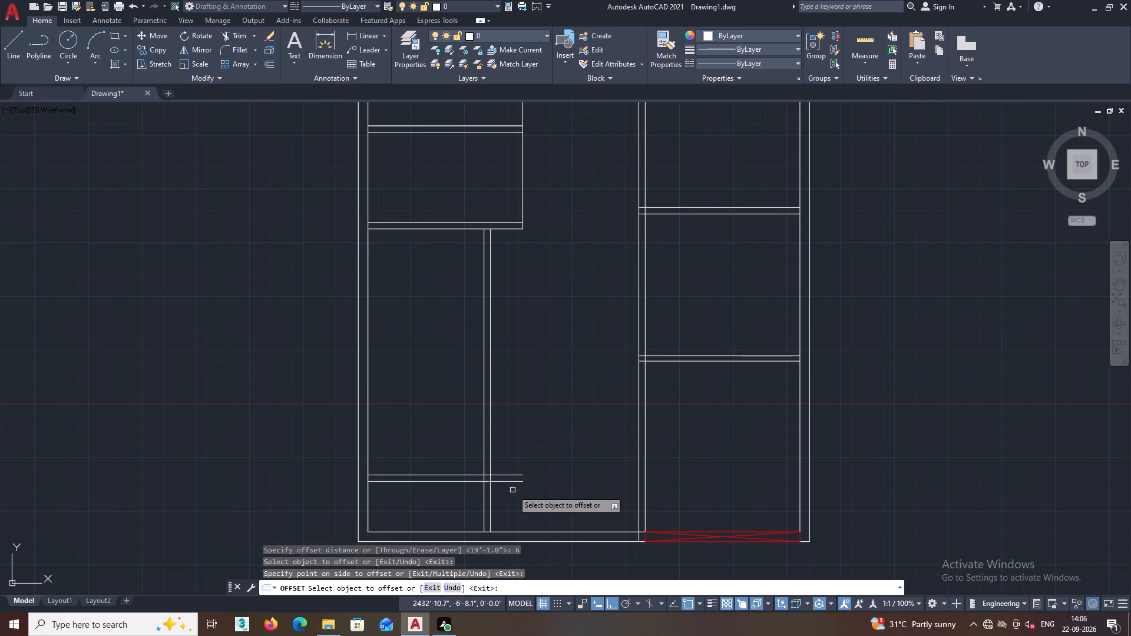
pyautogui.press('Escape')
# Trim the new horizontal partition lines to the left of and inside the lower vertical partition, keeping only their right-hand ends.
pyautogui.write('TR')
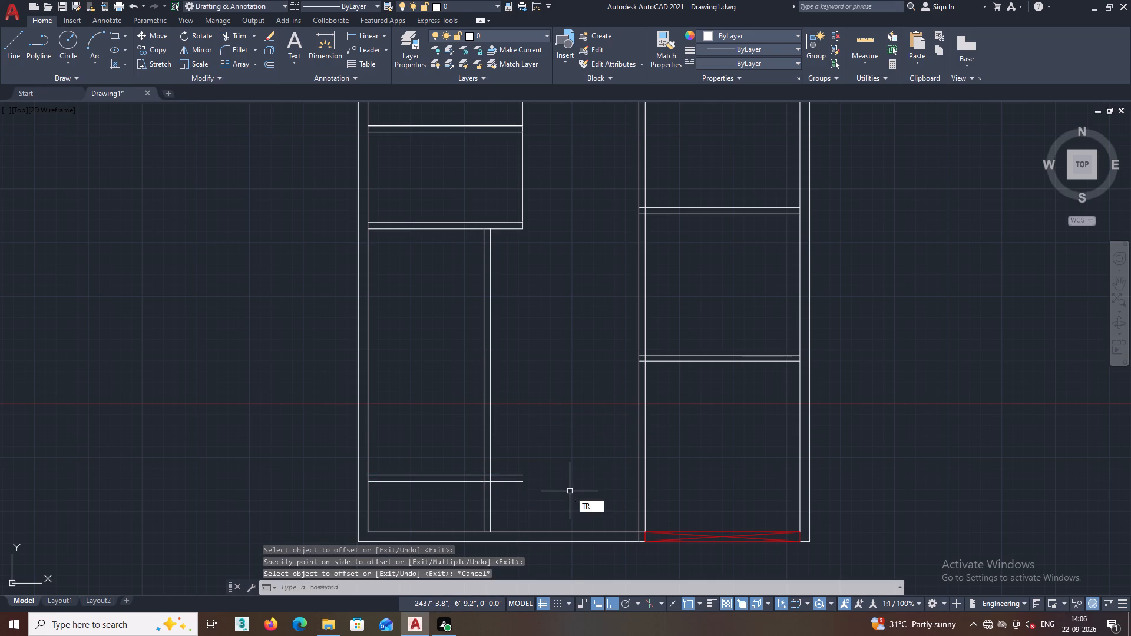
pyautogui.press('Return')
pyautogui.click(452, 427)
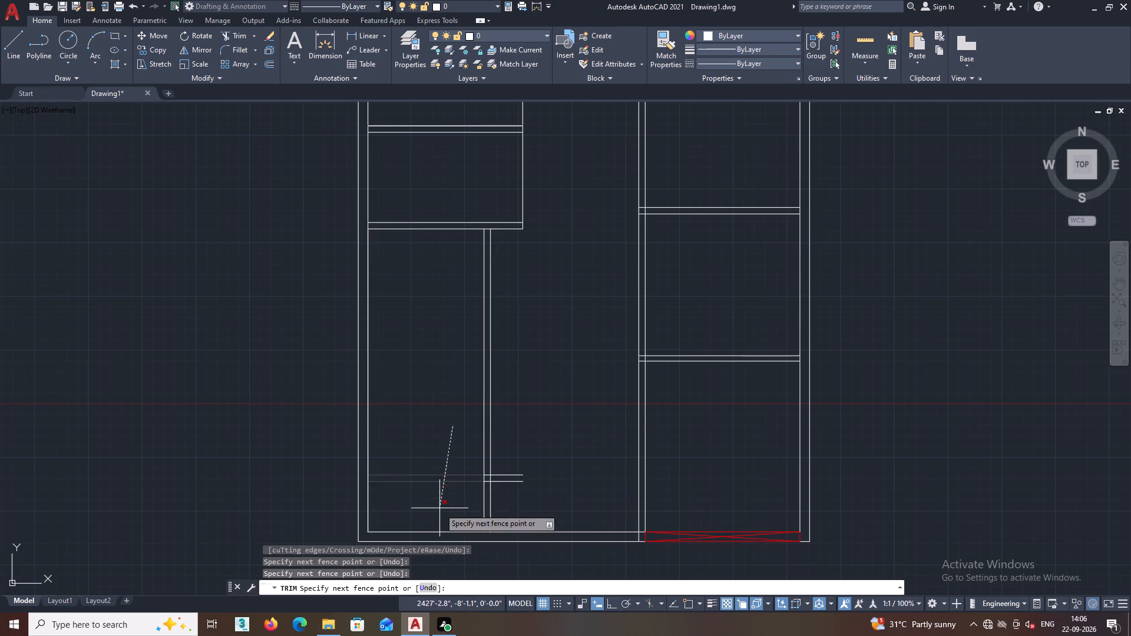
pyautogui.click(439, 508)
pyautogui.scroll(3, 513, 476)
pyautogui.click(402, 458)
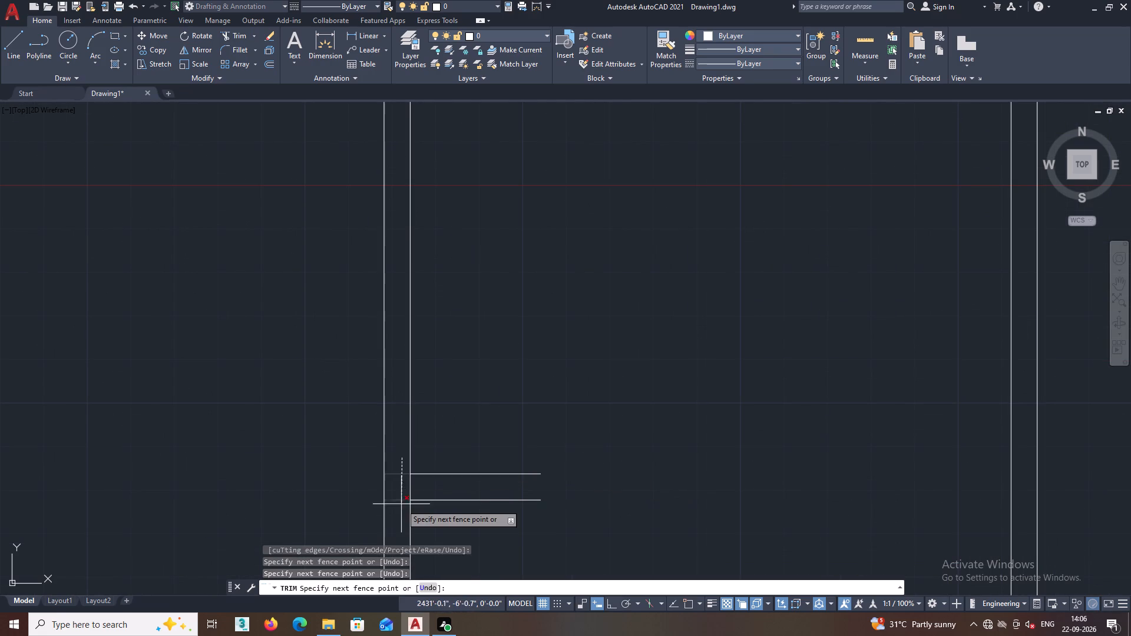
pyautogui.doubleClick(401, 512)
pyautogui.scroll(-4, 404, 506)
pyautogui.moveTo(487, 434); pyautogui.dragTo(487, 468, button='middle')
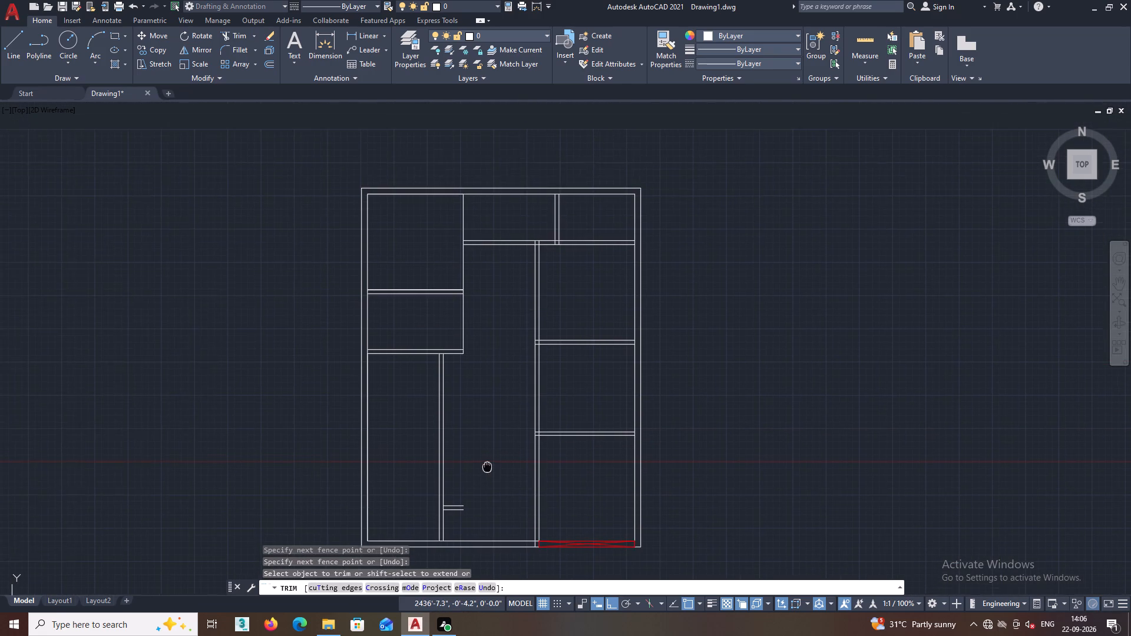
pyautogui.moveTo(487, 468); pyautogui.dragTo(488, 470, button='middle')
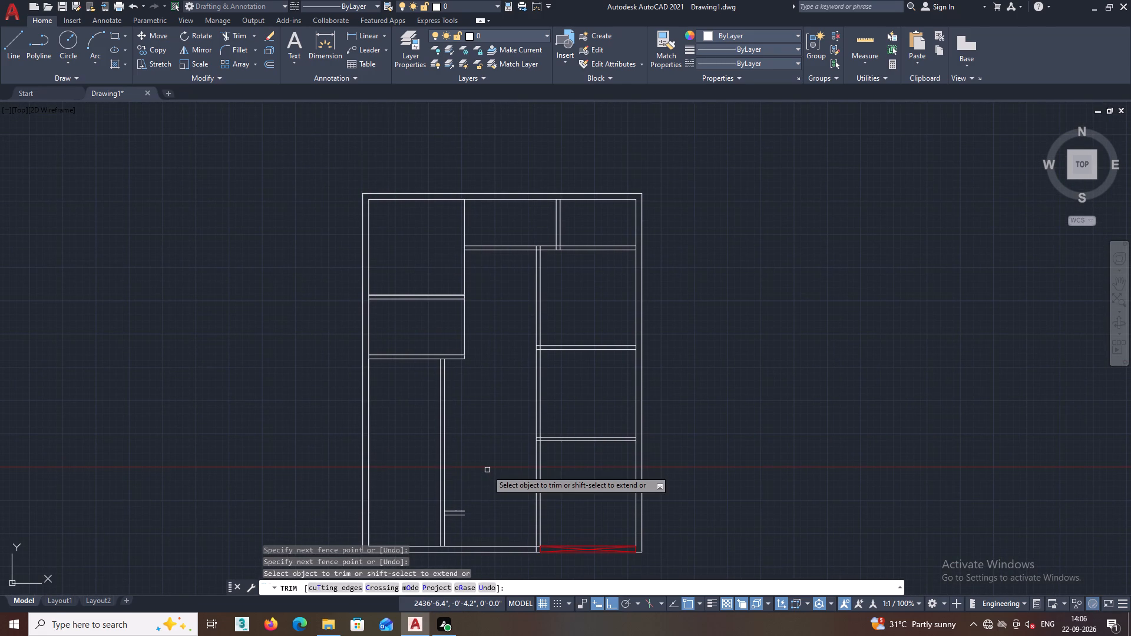
pyautogui.moveTo(471, 431); pyautogui.dragTo(480, 387, button='middle')
pyautogui.press('Escape')
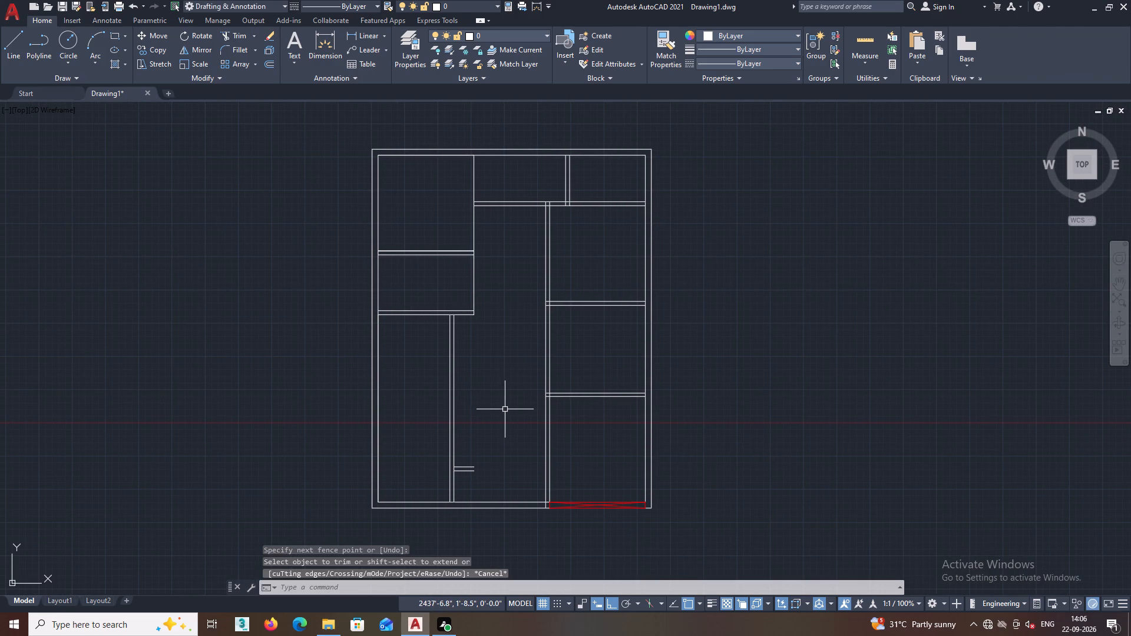
# Extend both short horizontal partition lines near the bottom wall rightward to the vertical partition of the right-hand rooms.
pyautogui.write('EX')
pyautogui.press('Return')
pyautogui.scroll(2, 597, 490)
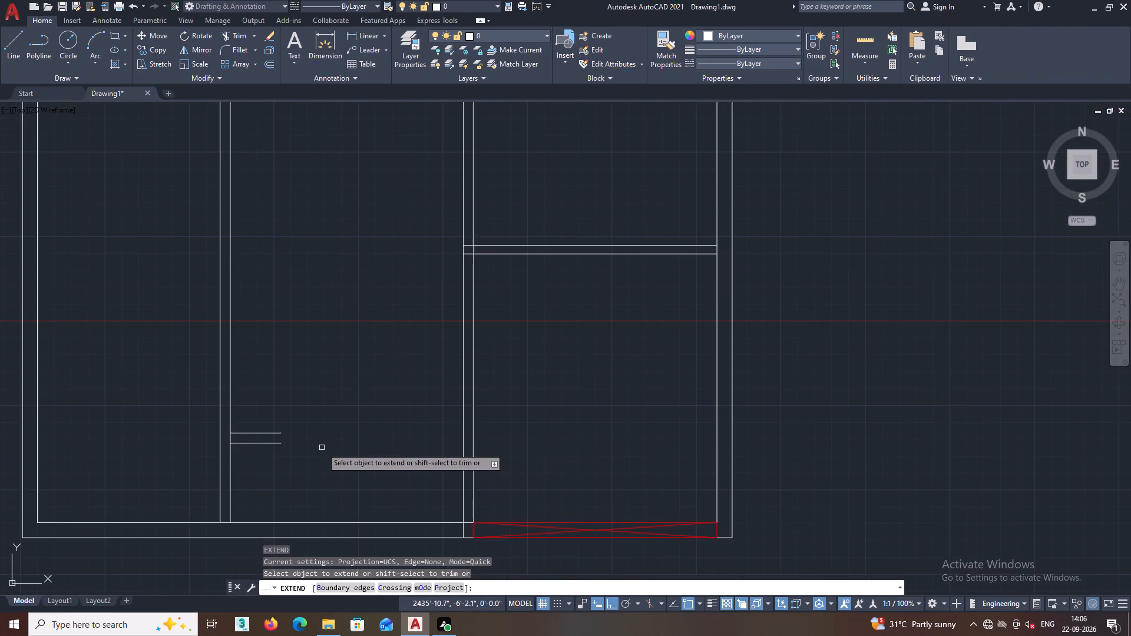
pyautogui.scroll(1, 299, 456)
pyautogui.moveTo(297, 456); pyautogui.dragTo(427, 448, button='middle')
pyautogui.click(391, 428)
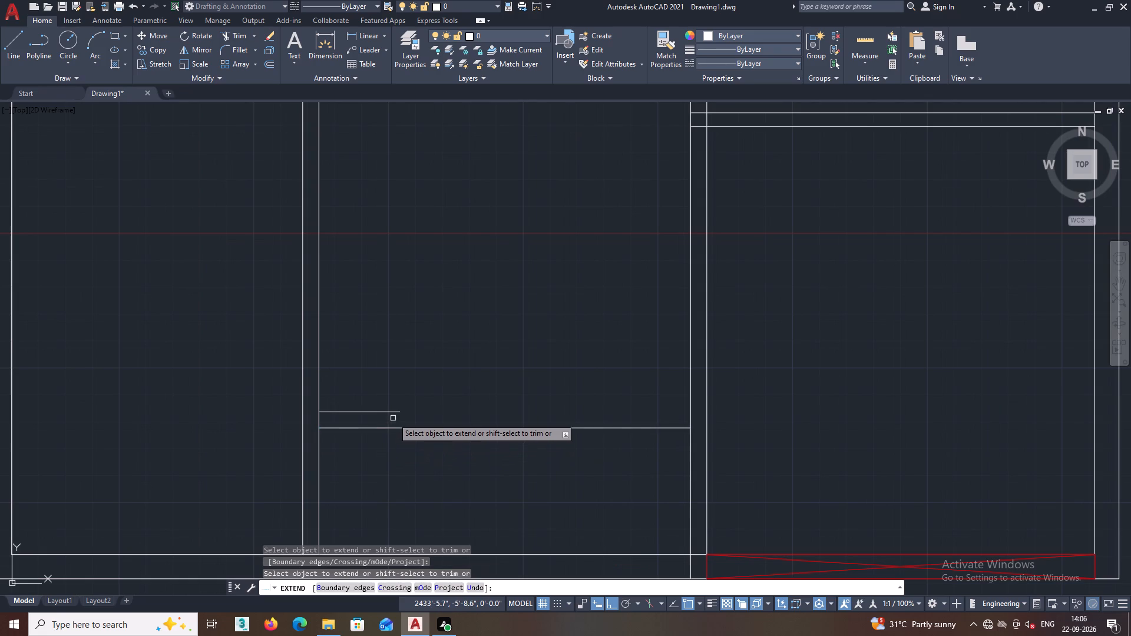
pyautogui.click(393, 413)
pyautogui.scroll(-3, 501, 462)
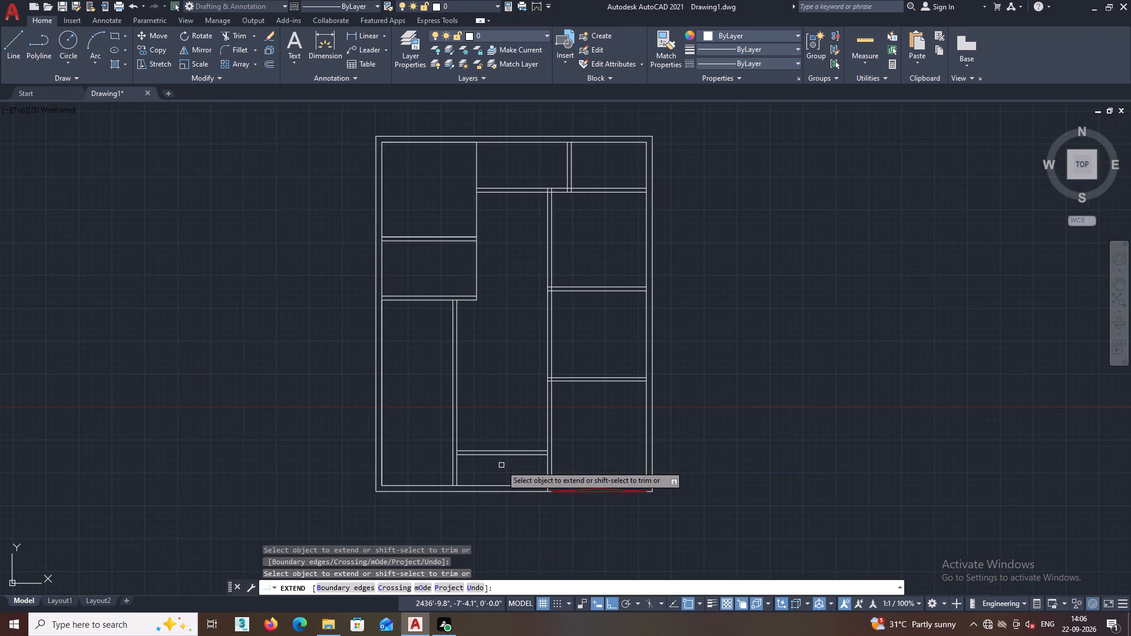
pyautogui.moveTo(501, 465); pyautogui.dragTo(607, 426, button='middle')
pyautogui.press('Escape')
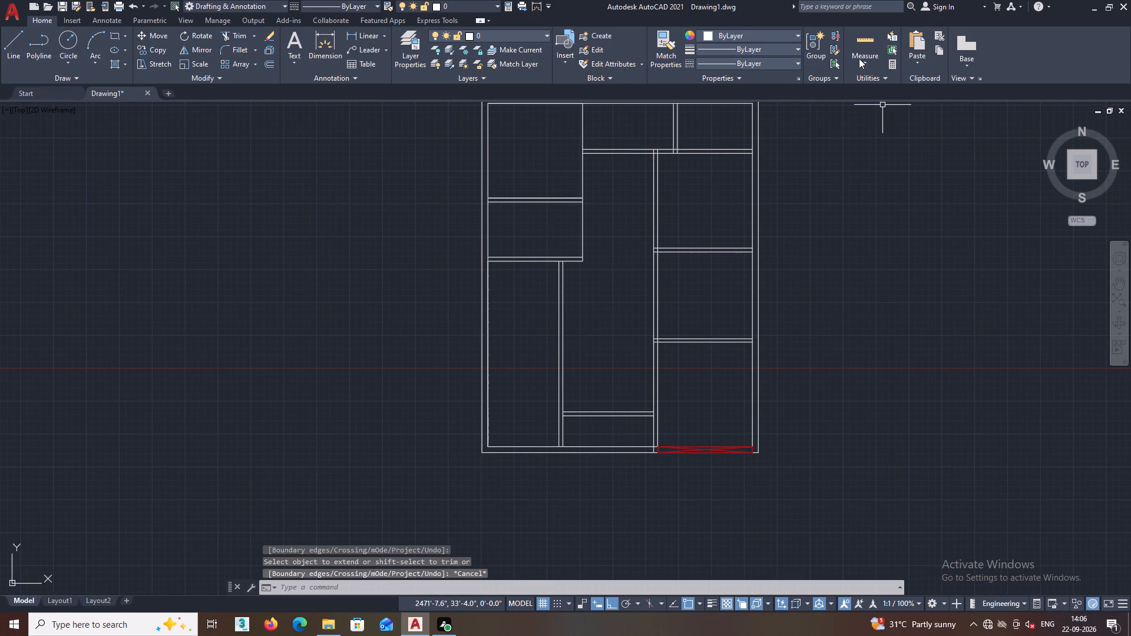
# Measure the space between the short horizontal partition and the bottom wall with Quick measure.
pyautogui.click(860, 37)
pyautogui.scroll(2, 609, 441)
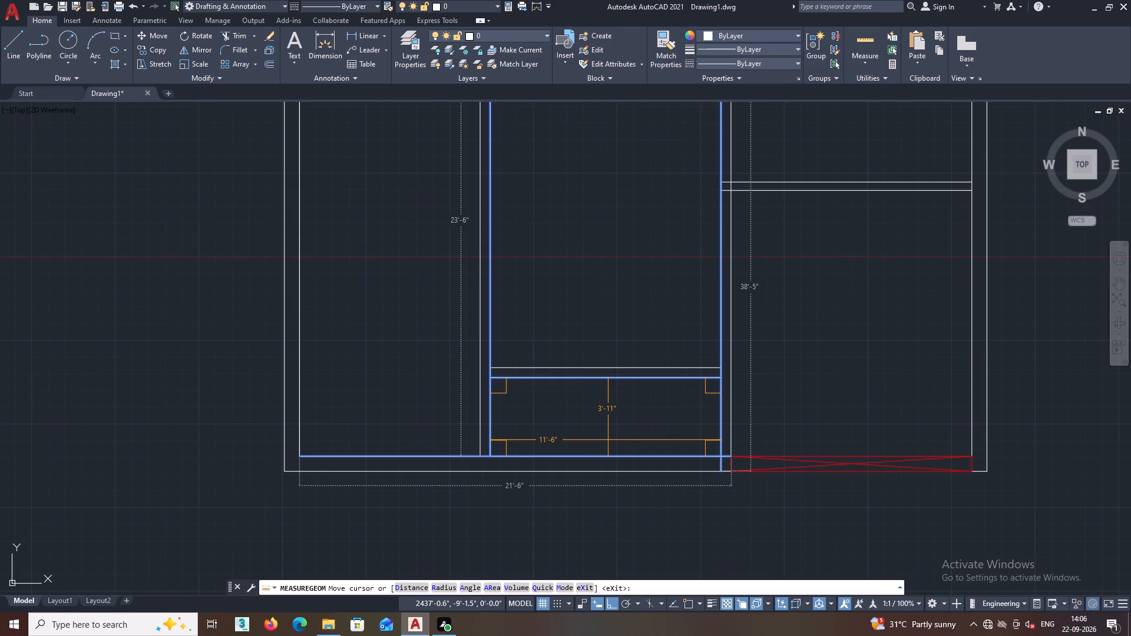
pyautogui.press('Escape')
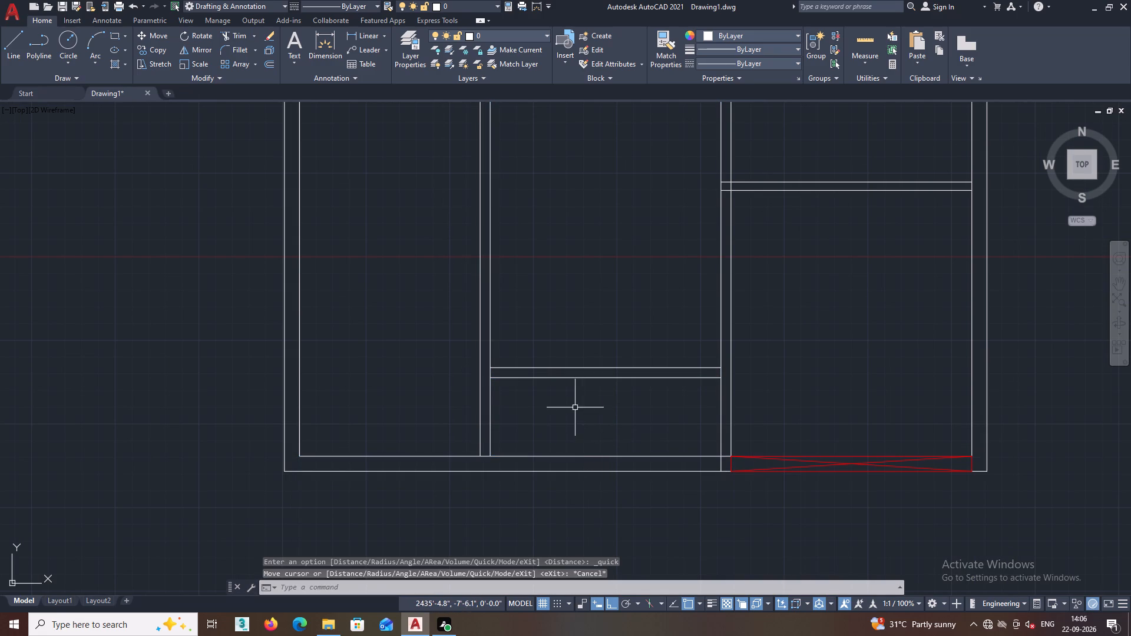
# Draw a polyline along the bottom wall's inner face between the lower vertical partition and the right-hand rooms' partition.
pyautogui.moveTo(575, 406); pyautogui.dragTo(584, 430, button='middle')
pyautogui.scroll(1, 593, 414)
pyautogui.scroll(-2, 593, 414)
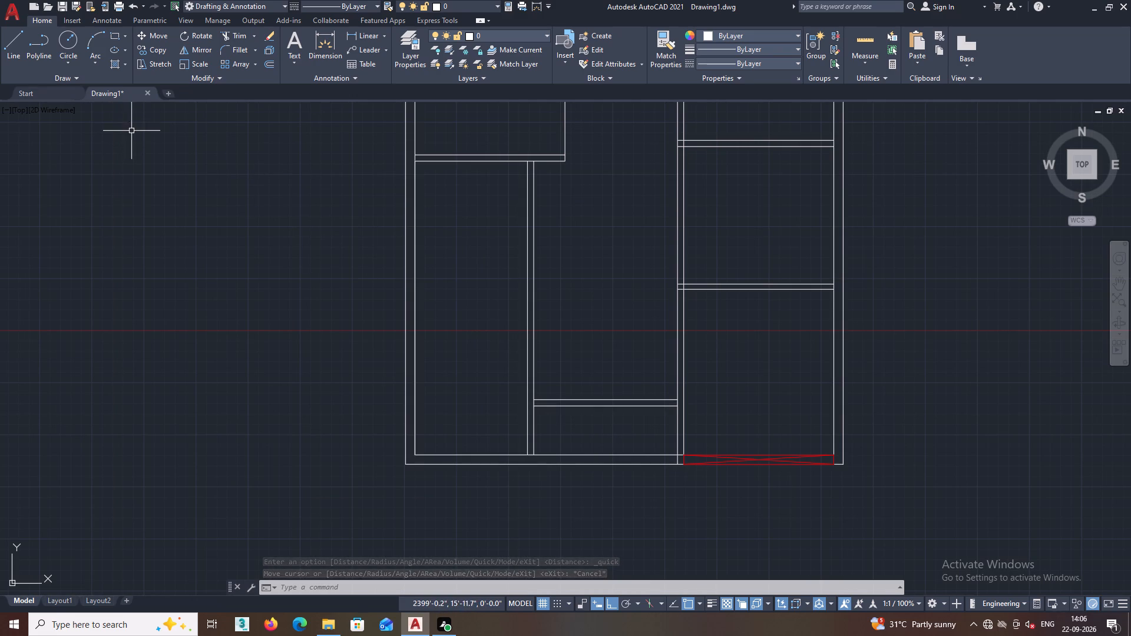
pyautogui.click(41, 44)
pyautogui.scroll(2, 543, 441)
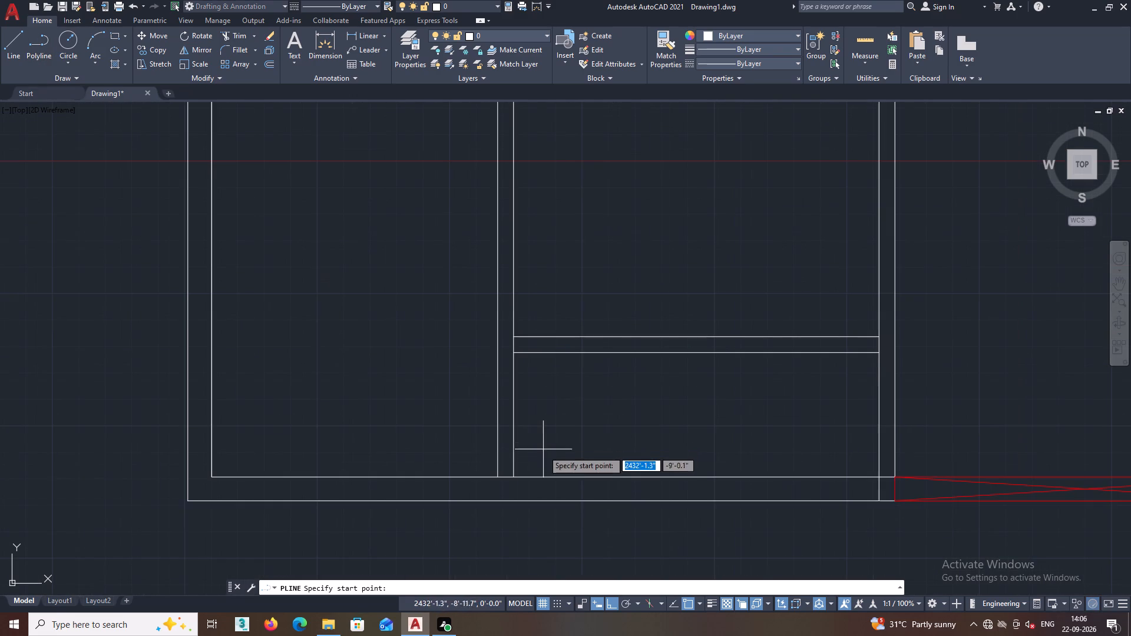
pyautogui.click(513, 479)
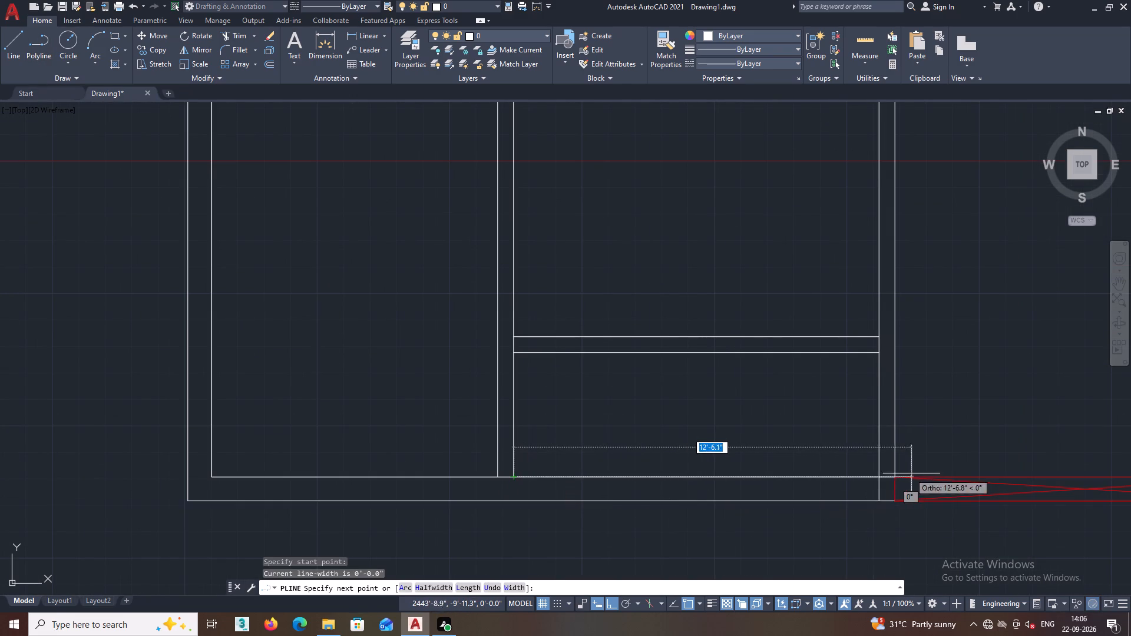
pyautogui.click(880, 478)
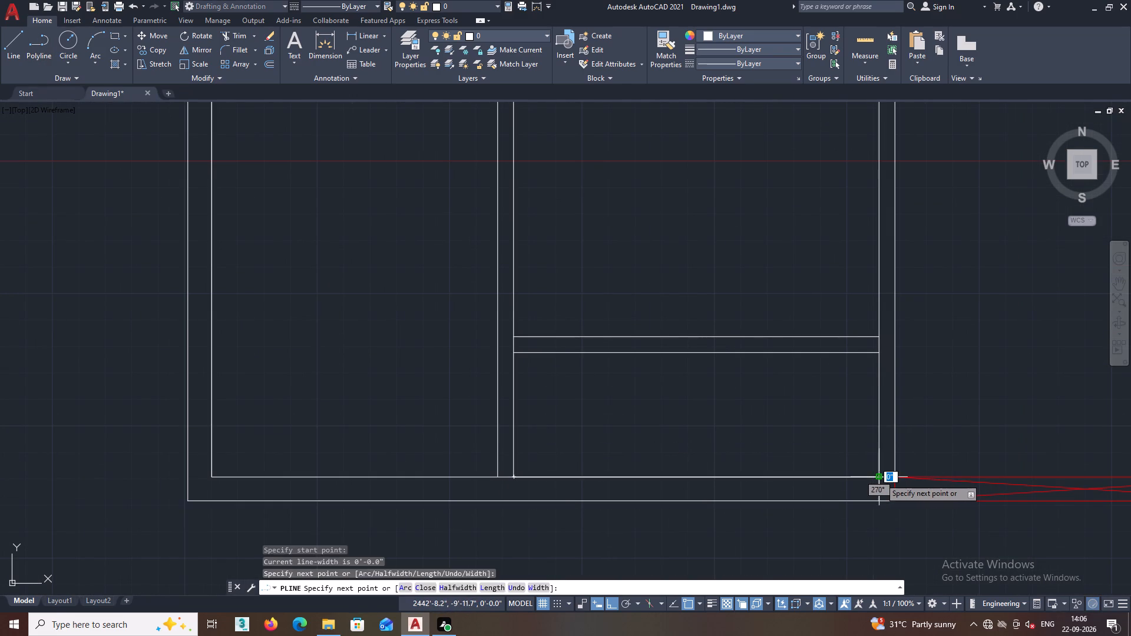
pyautogui.press('Escape')
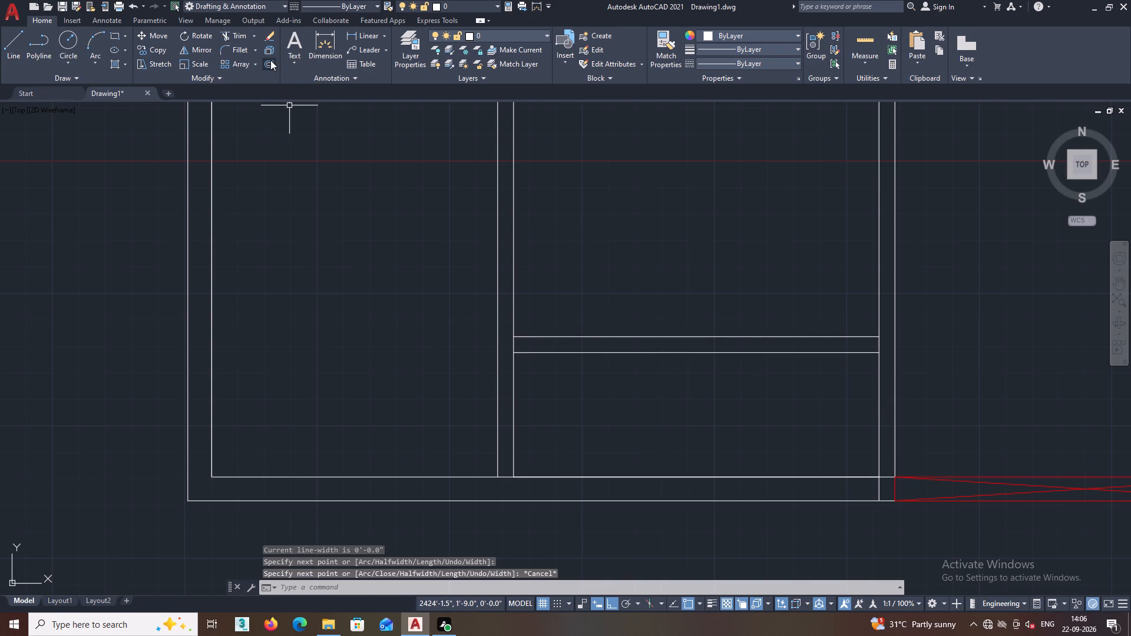
# Delete the lower line of the short horizontal partition near the bottom wall.
pyautogui.click(270, 60)
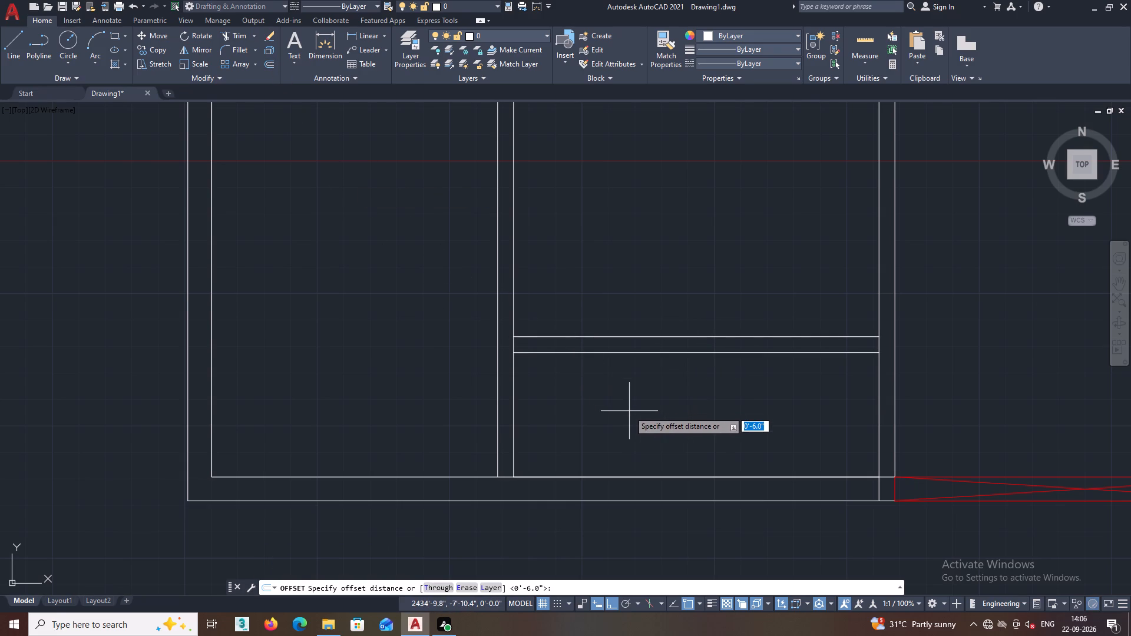
pyautogui.press('Escape')
pyautogui.click(643, 352)
pyautogui.press('Delete')
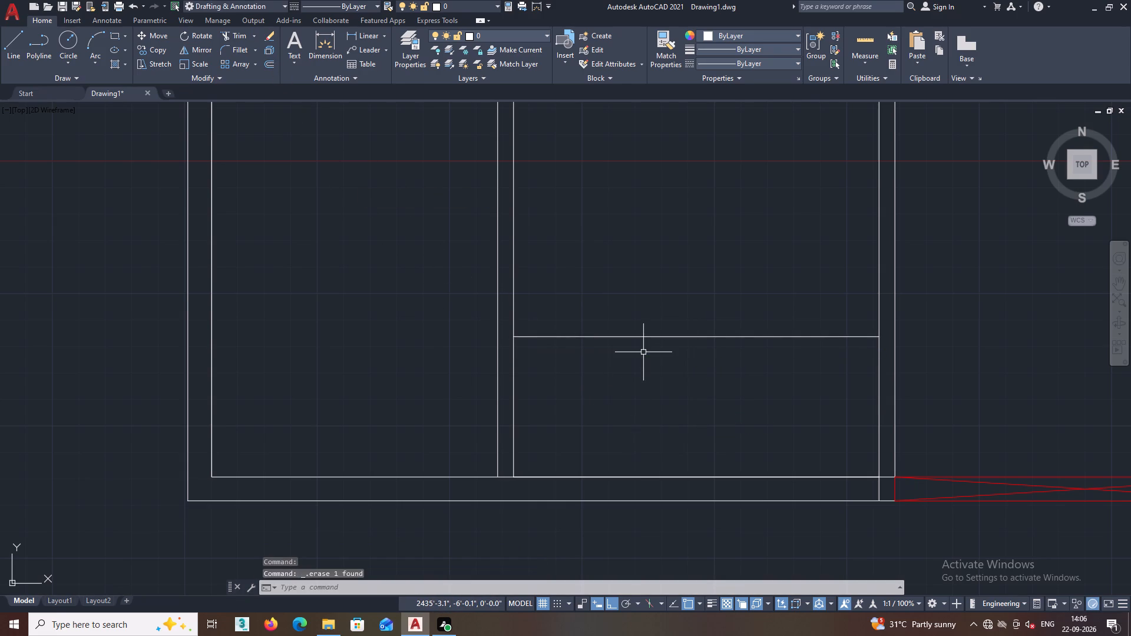
# Measure the space between the remaining short partition line and the bottom wall with Quick measure.
pyautogui.click(270, 63)
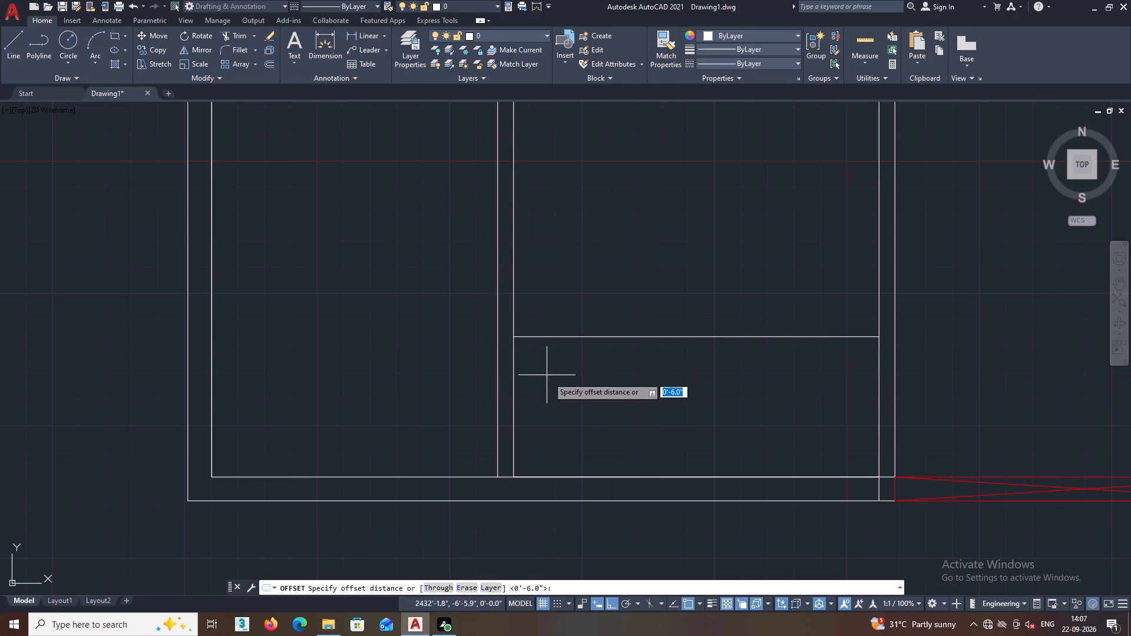
pyautogui.moveTo(554, 396); pyautogui.dragTo(512, 362, button='middle')
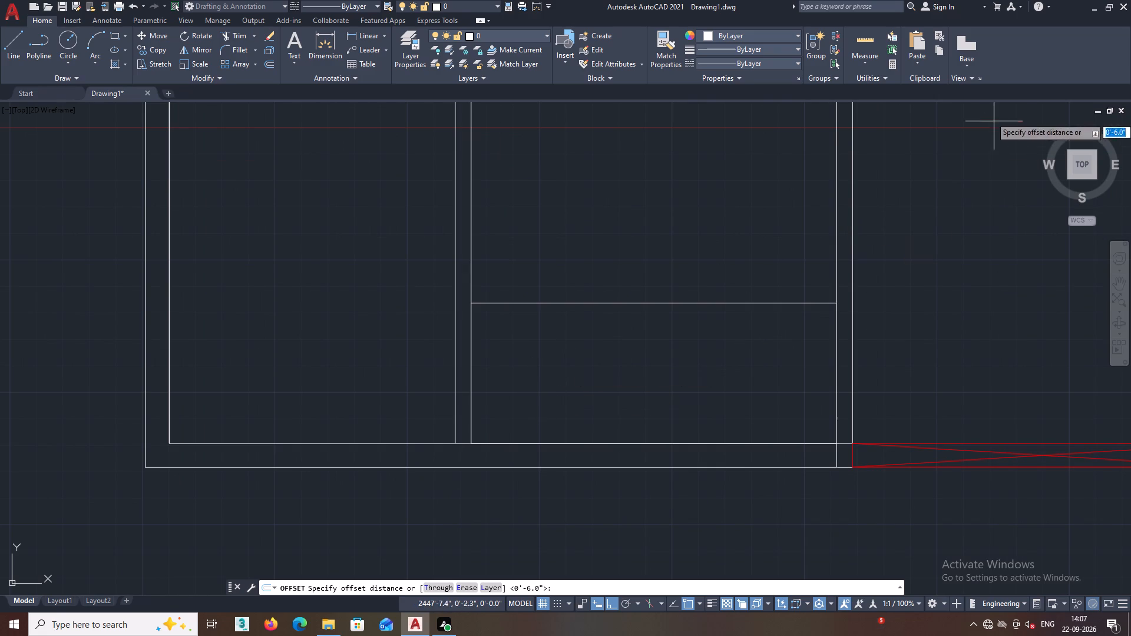
pyautogui.click(867, 39)
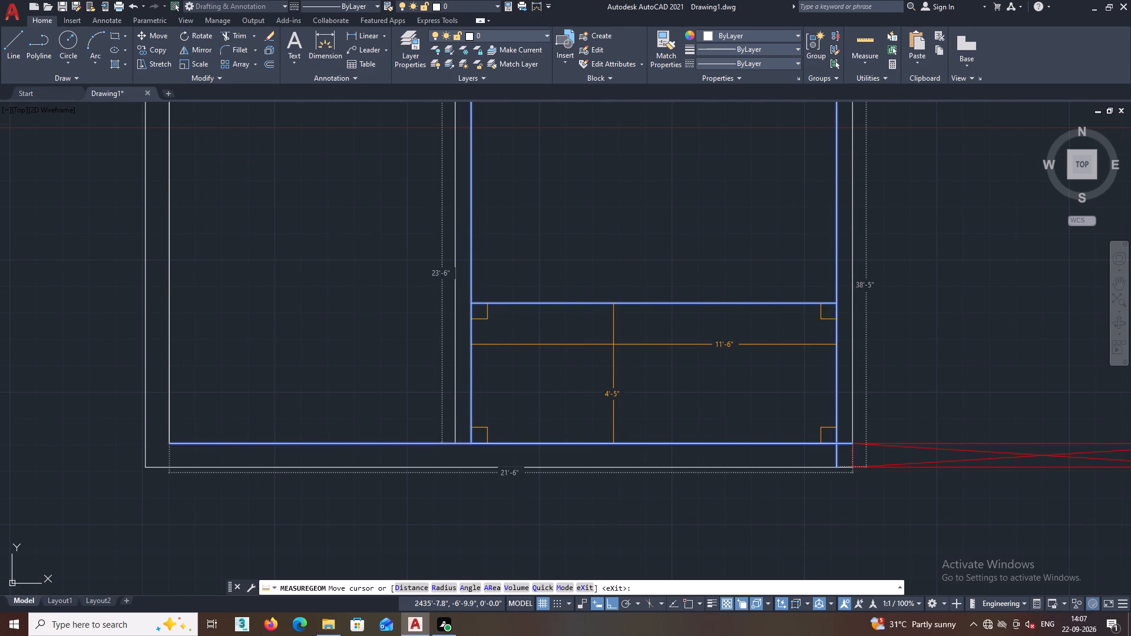
pyautogui.press('Escape')
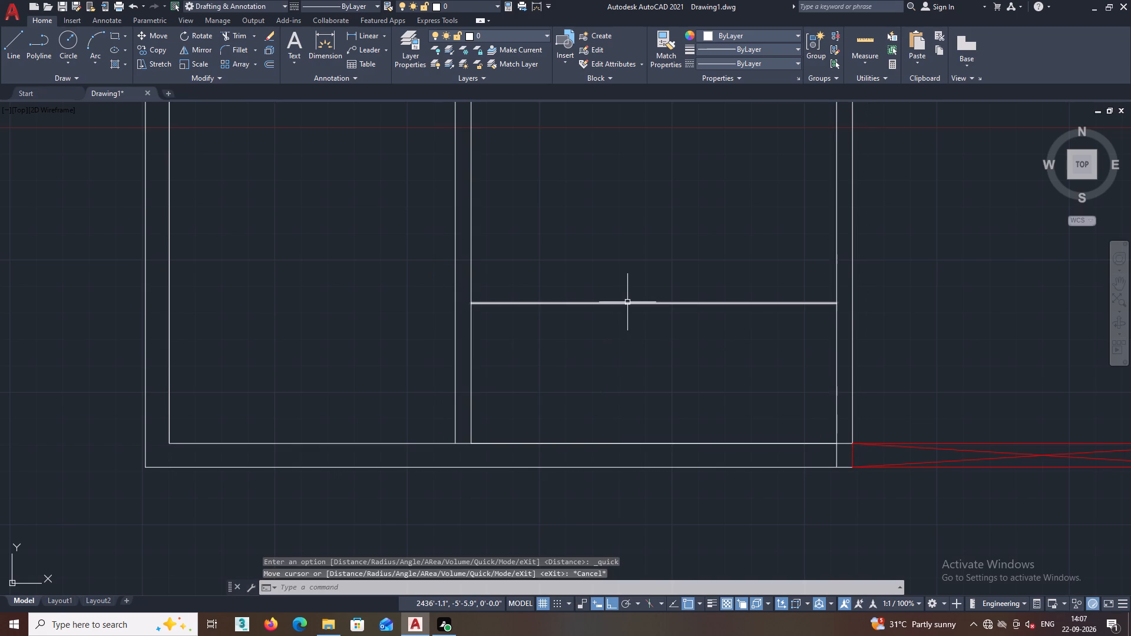
# Delete the remaining line of the short horizontal partition near the bottom wall.
pyautogui.click(627, 303)
pyautogui.press('Delete')
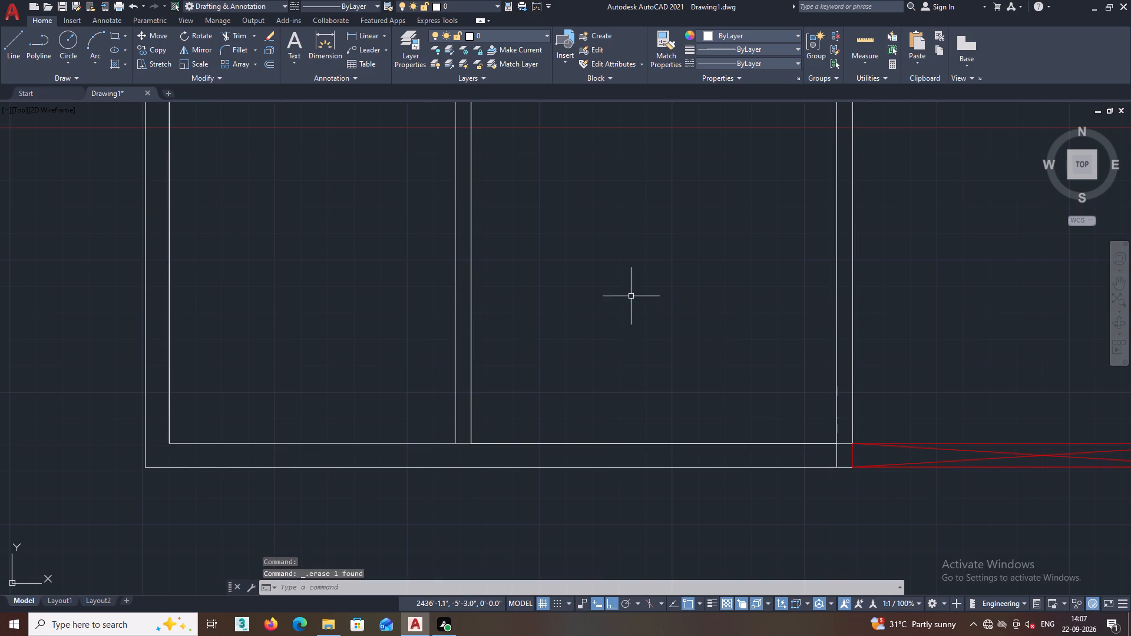
# Offset the new polyline on the bottom wall's inner face 4'10" upward.
pyautogui.click(270, 61)
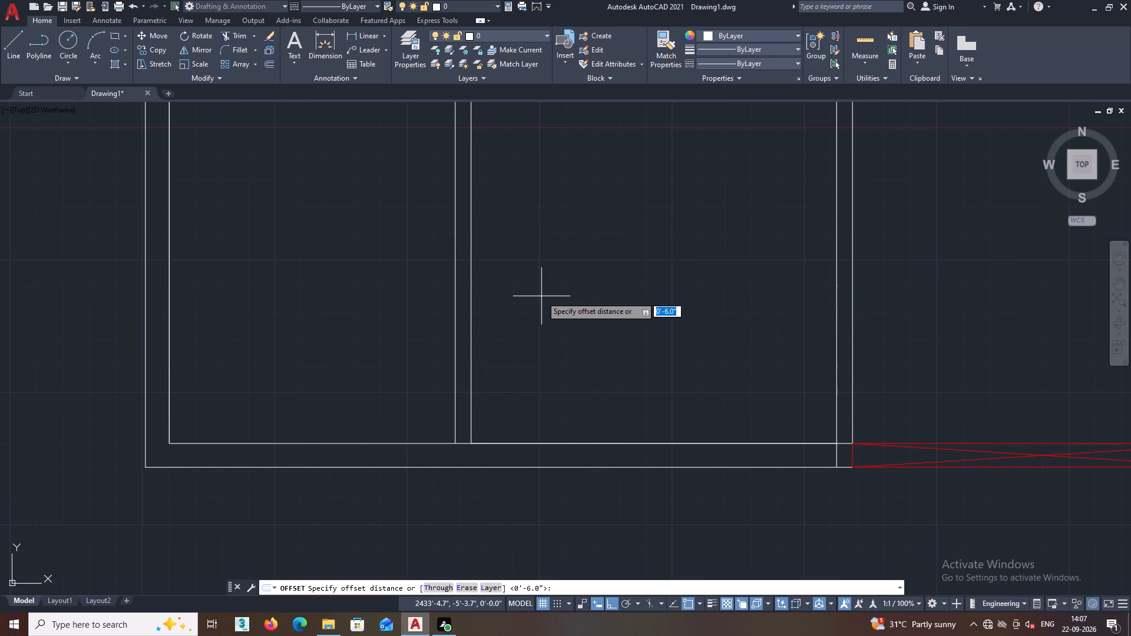
pyautogui.write("4'10")
pyautogui.press('Return')
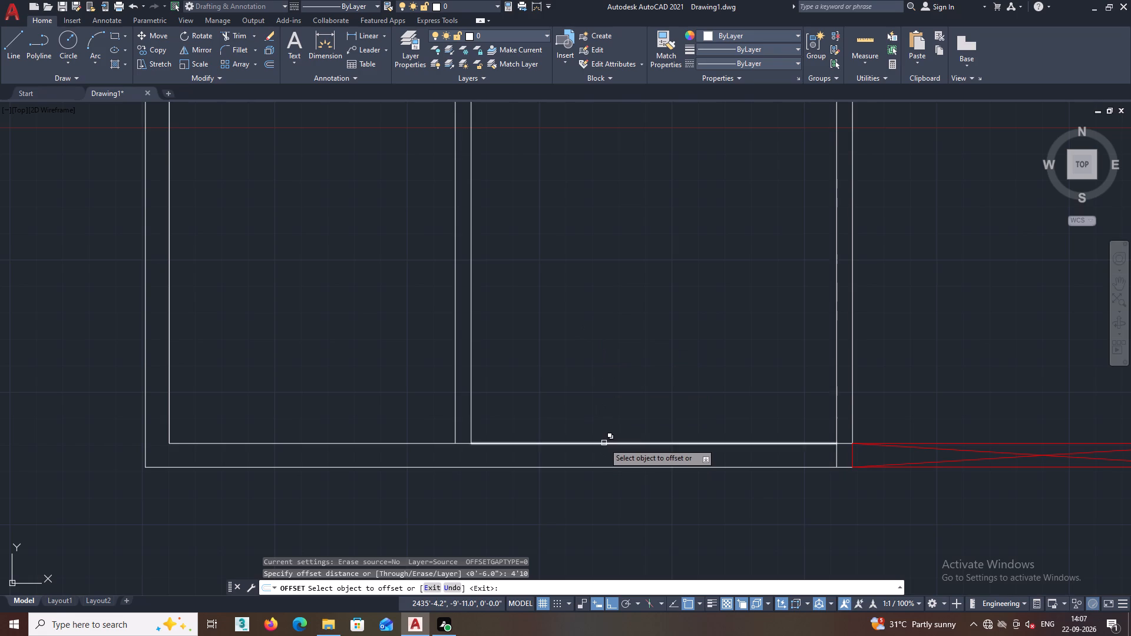
pyautogui.click(604, 443)
pyautogui.doubleClick(616, 367)
pyautogui.moveTo(625, 363); pyautogui.dragTo(643, 463, button='middle')
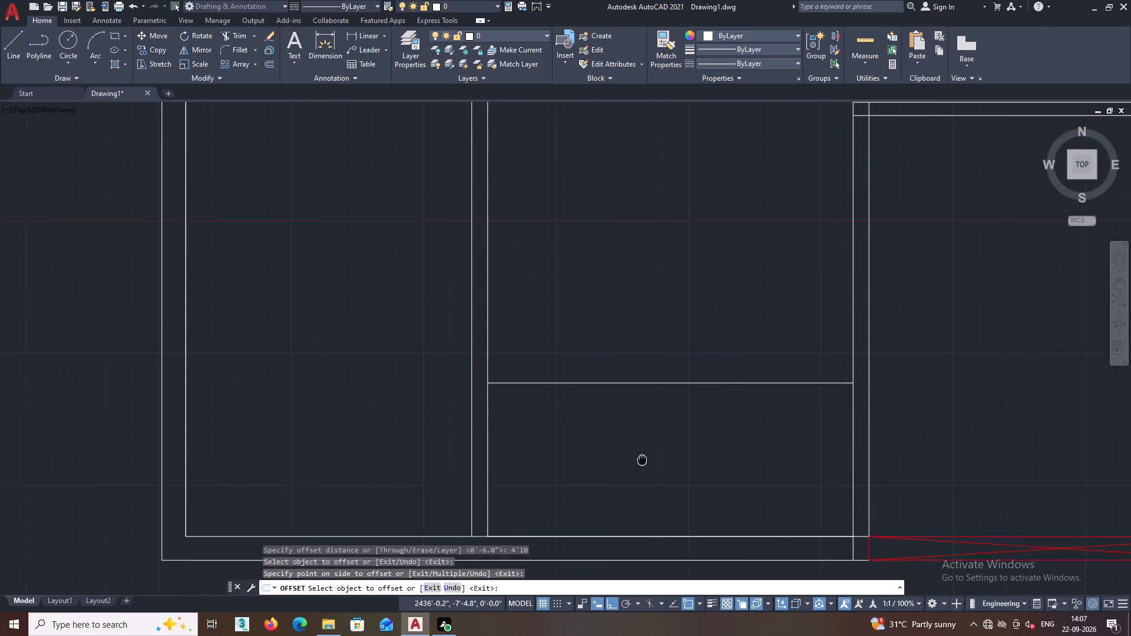
pyautogui.moveTo(643, 463); pyautogui.dragTo(644, 466, button='middle')
pyautogui.press('space')
# Offset the lower line of the lowest left-hand horizontal partition 19'1" downward.
pyautogui.press('space')
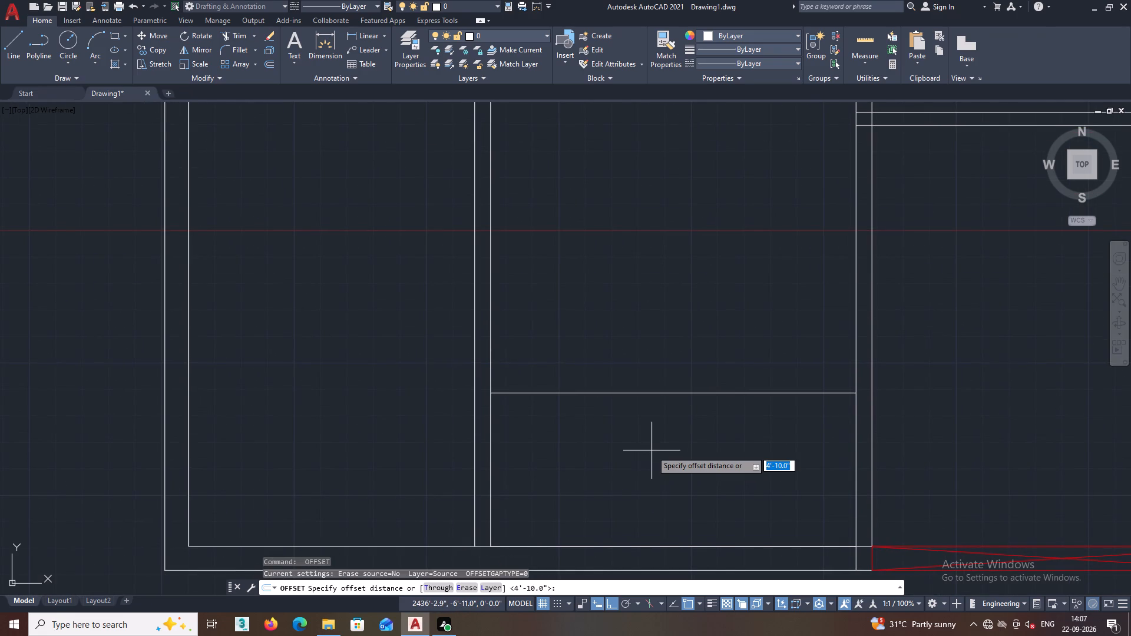
pyautogui.scroll(-2, 629, 448)
pyautogui.moveTo(629, 448); pyautogui.dragTo(622, 493, button='middle')
pyautogui.press('space')
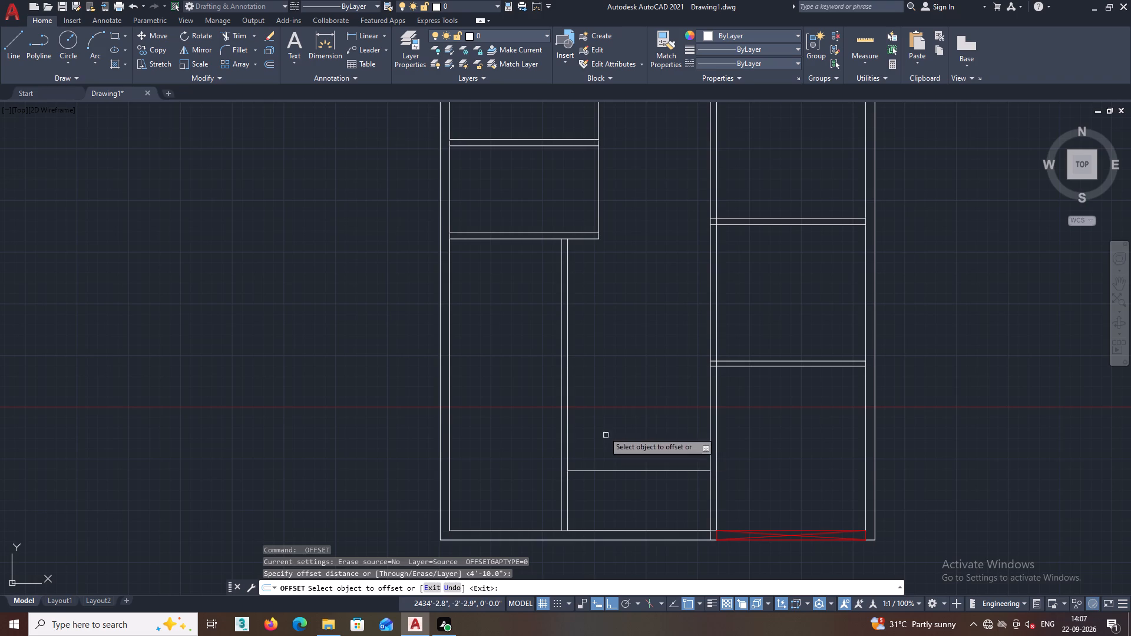
pyautogui.click(273, 62)
pyautogui.scroll(1, 596, 254)
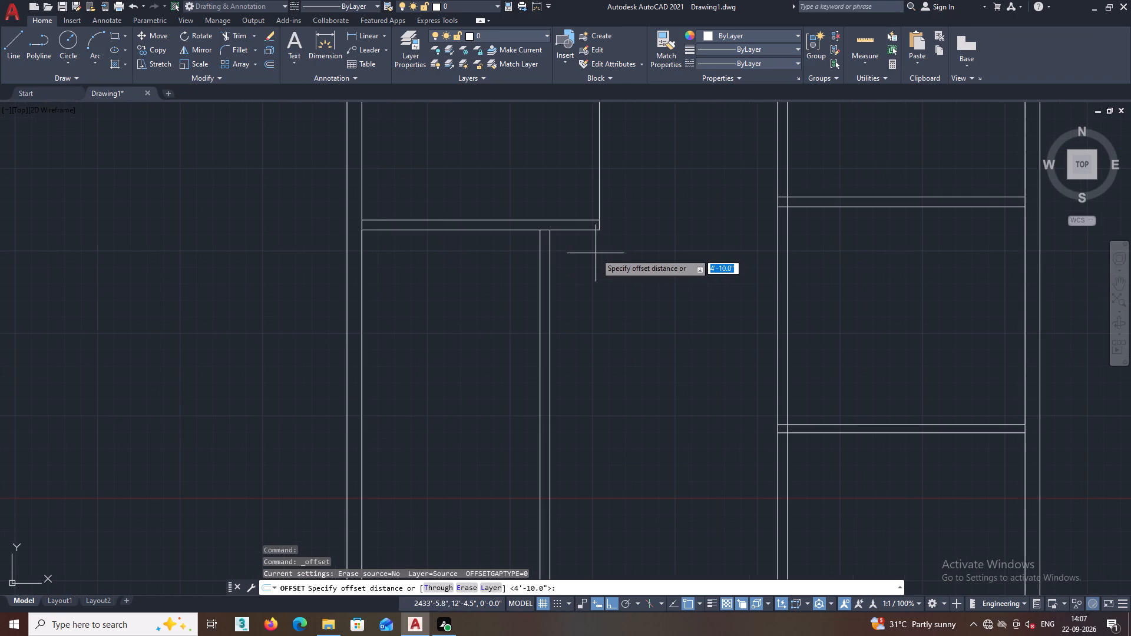
pyautogui.scroll(1, 586, 263)
pyautogui.write("19'")
pyautogui.press('1')
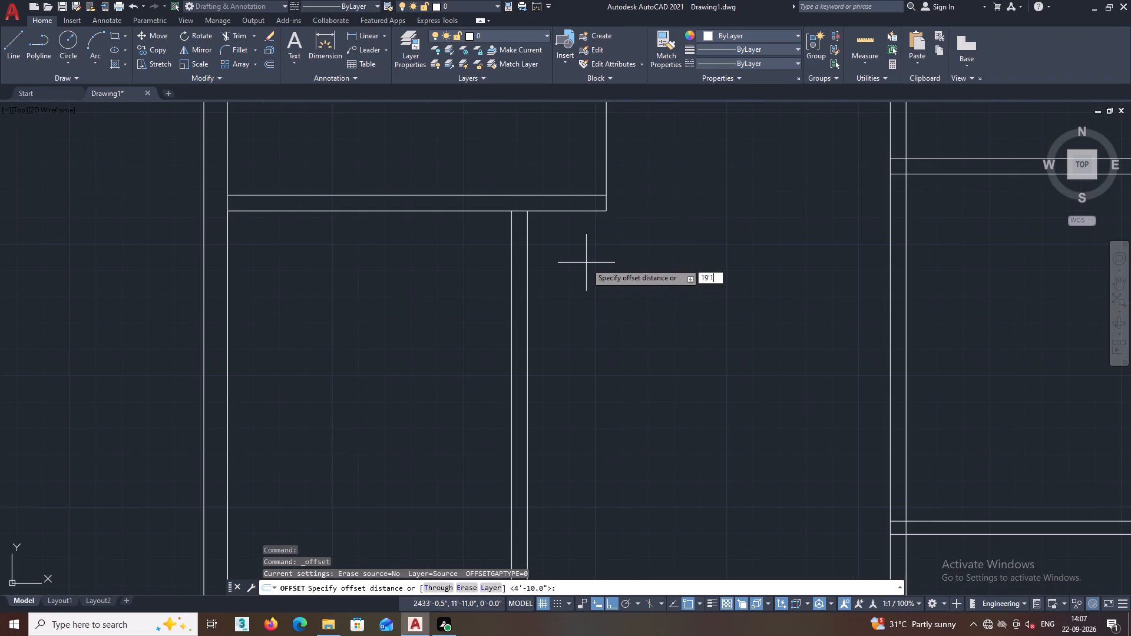
pyautogui.press('Return')
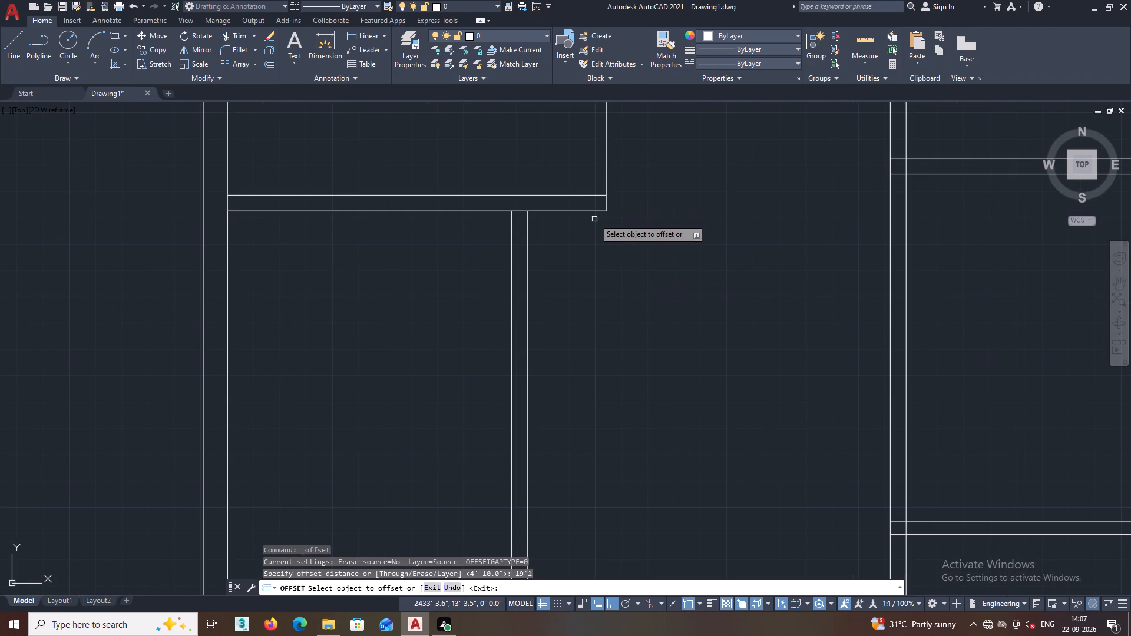
pyautogui.click(594, 211)
pyautogui.scroll(-3, 593, 291)
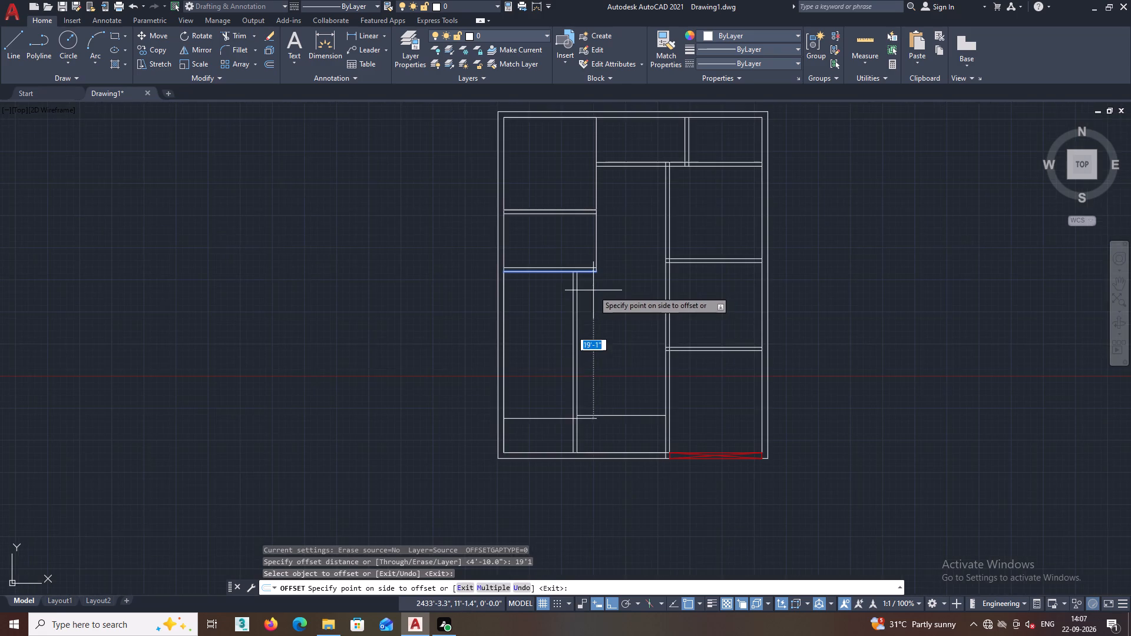
pyautogui.moveTo(593, 290); pyautogui.dragTo(587, 271, button='middle')
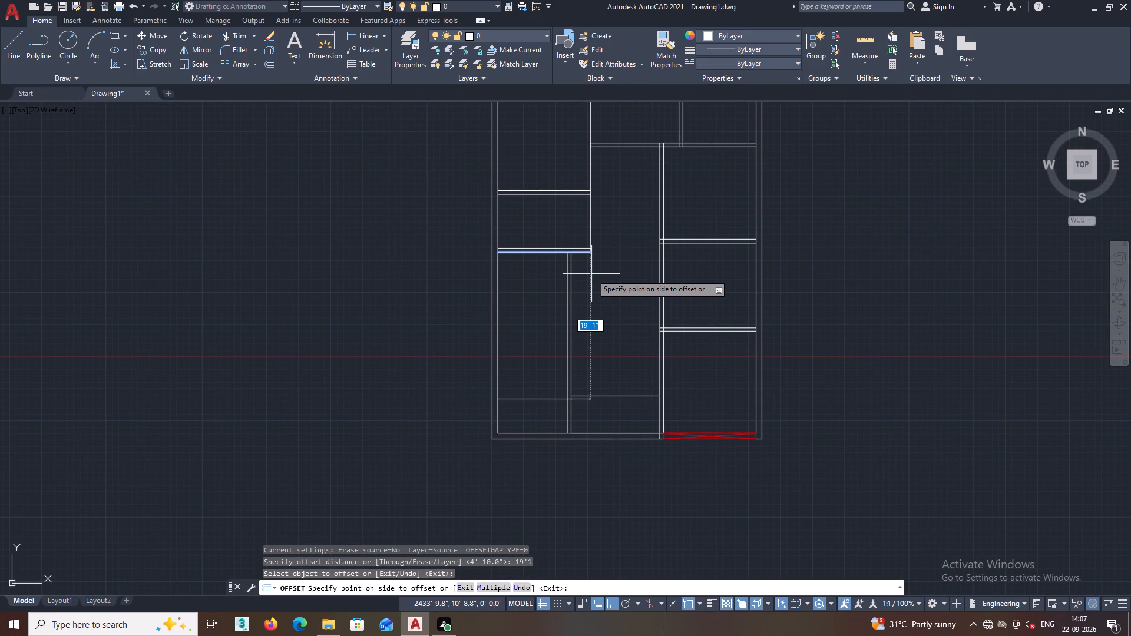
pyautogui.scroll(1, 591, 274)
pyautogui.moveTo(591, 274); pyautogui.dragTo(567, 249, button='middle')
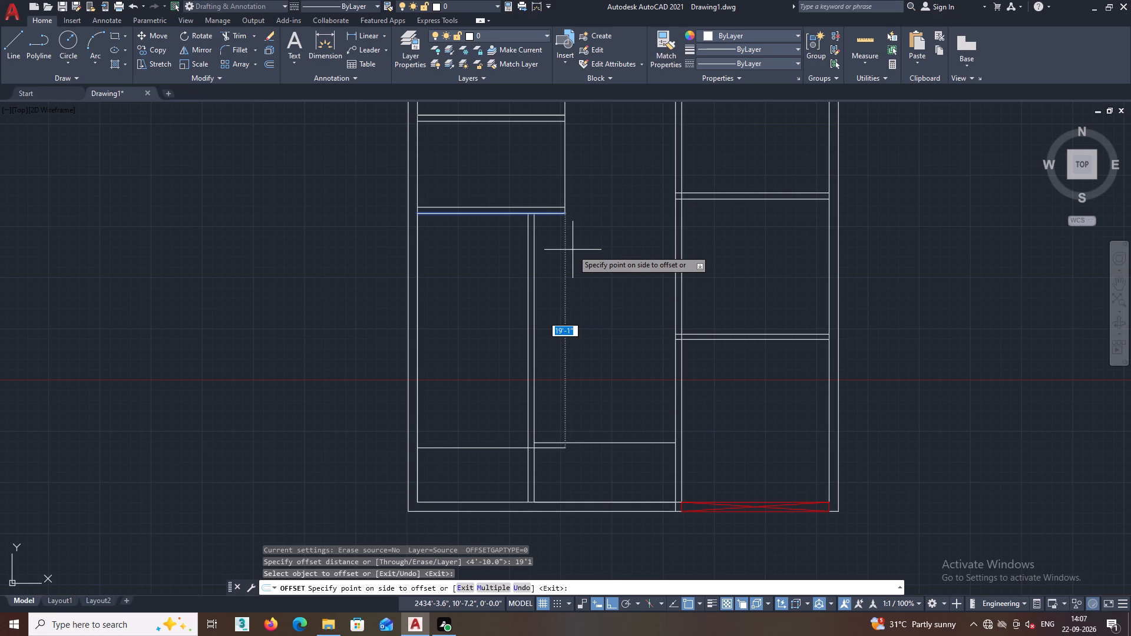
pyautogui.click(573, 250)
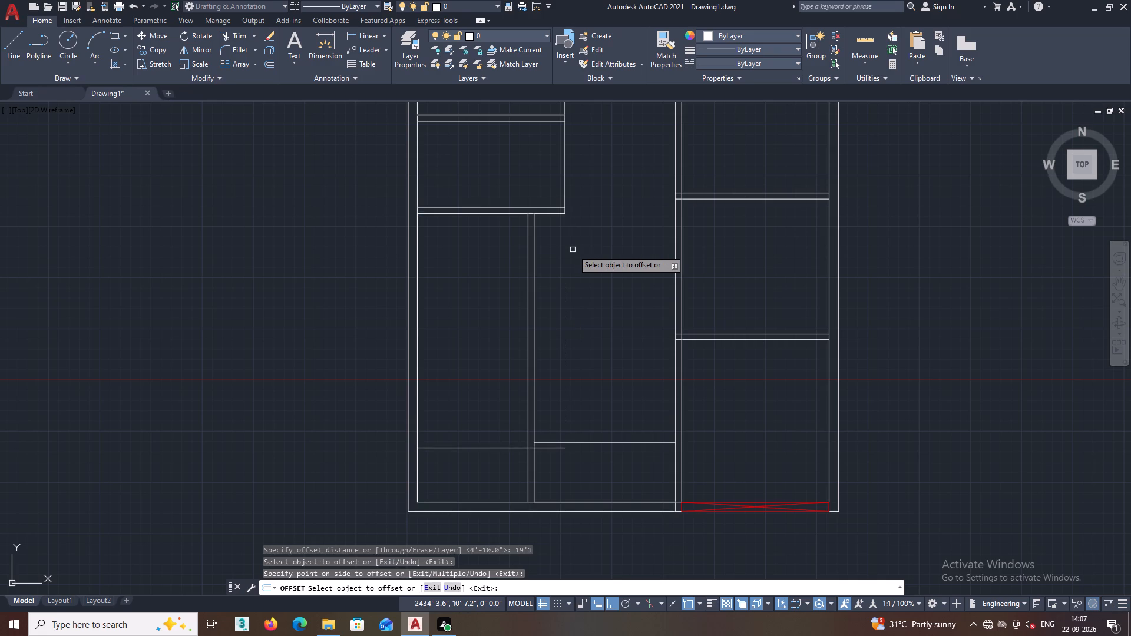
pyautogui.scroll(-3, 575, 251)
pyautogui.scroll(2, 577, 260)
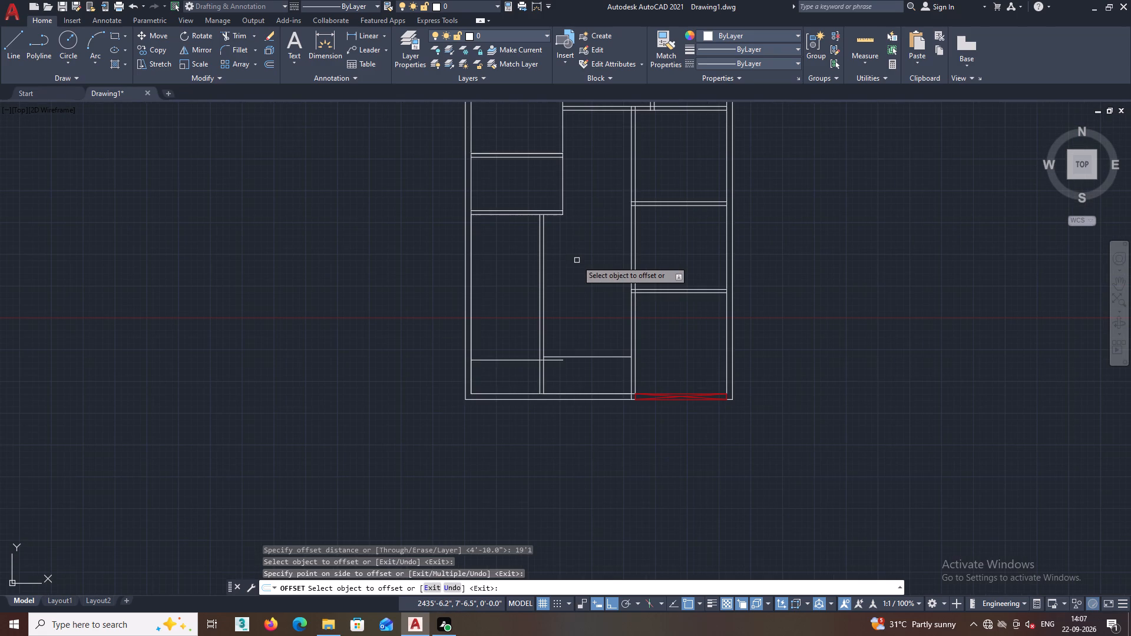
pyautogui.press('space')
# Trim the 19'1" offset line to the left of and inside the lower vertical partition, keeping only its right-hand end.
pyautogui.write('TR')
pyautogui.press('Return')
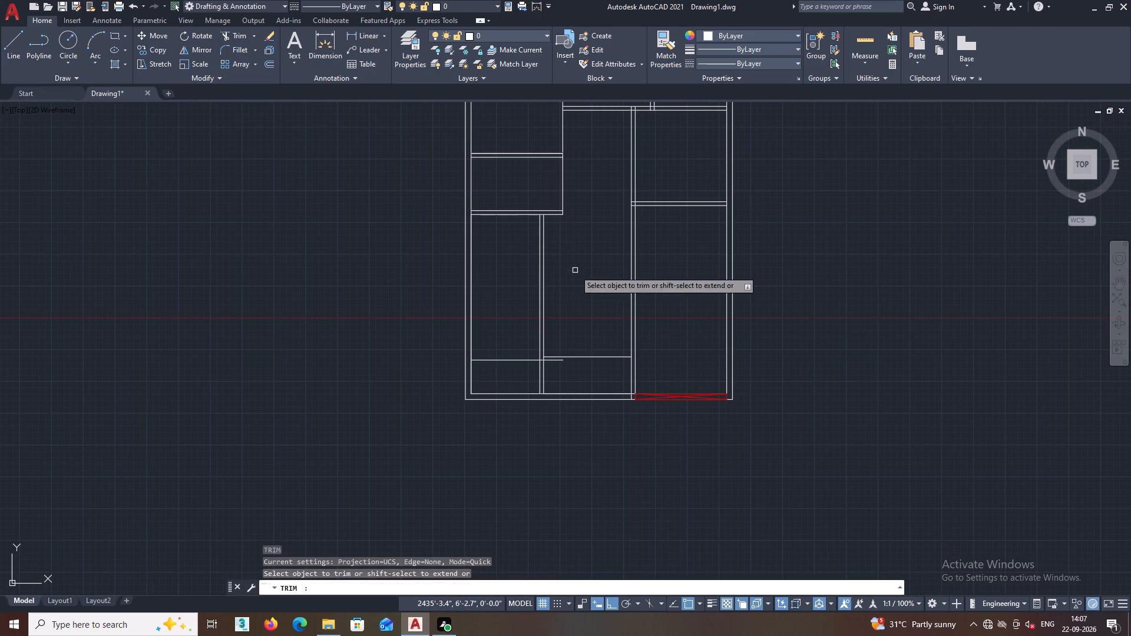
pyautogui.click(525, 345)
pyautogui.click(525, 364)
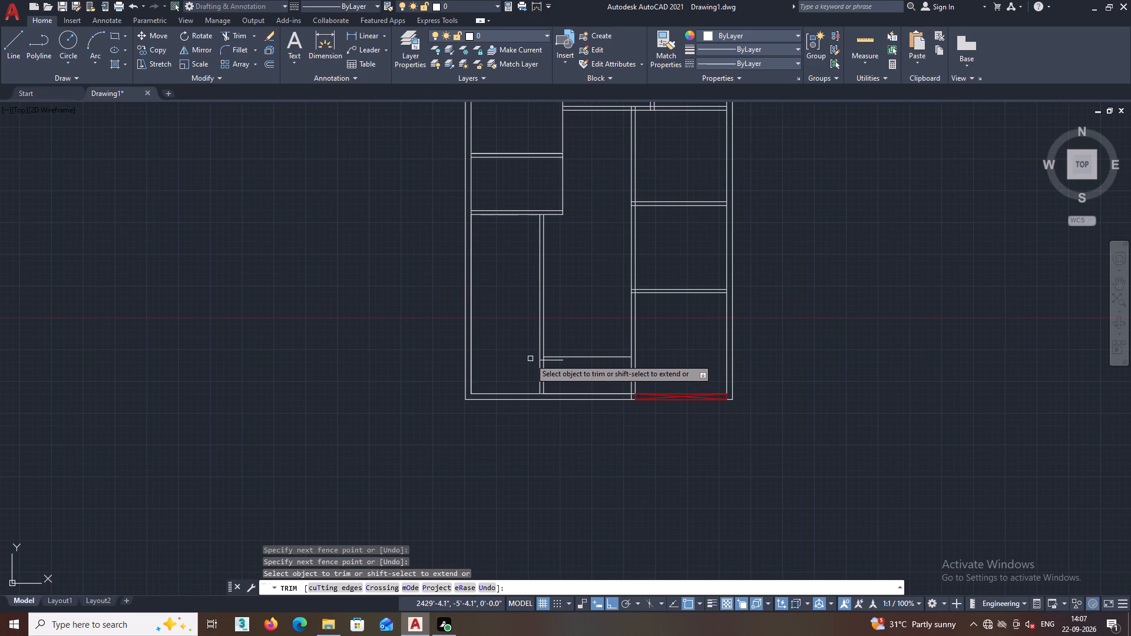
pyautogui.moveTo(533, 359); pyautogui.dragTo(518, 352, button='middle')
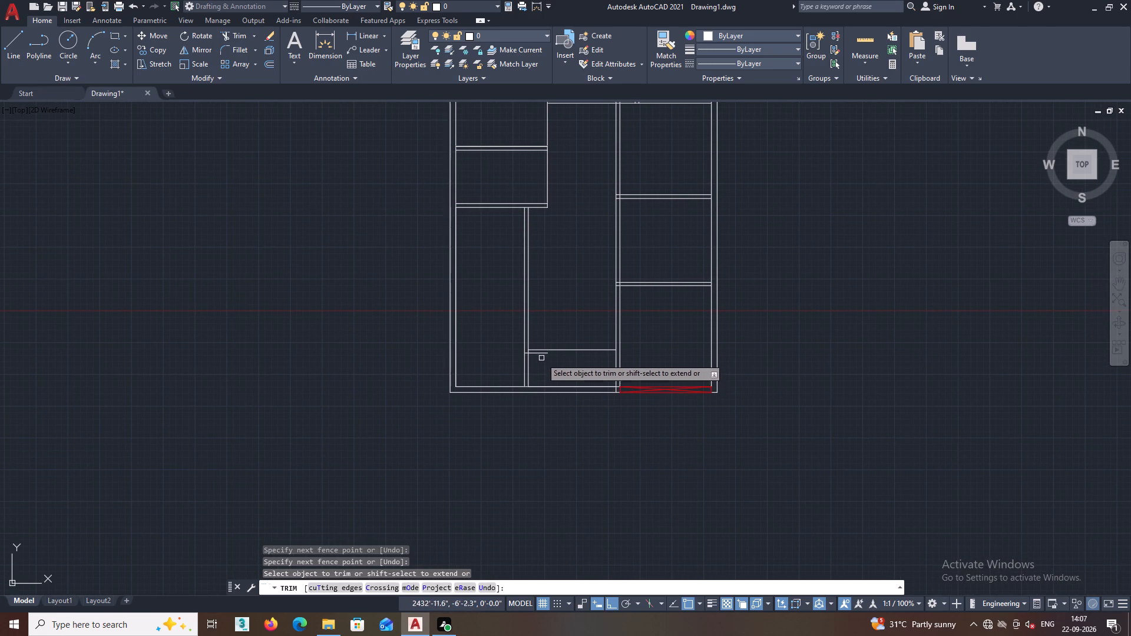
pyautogui.scroll(3, 538, 353)
pyautogui.click(501, 355)
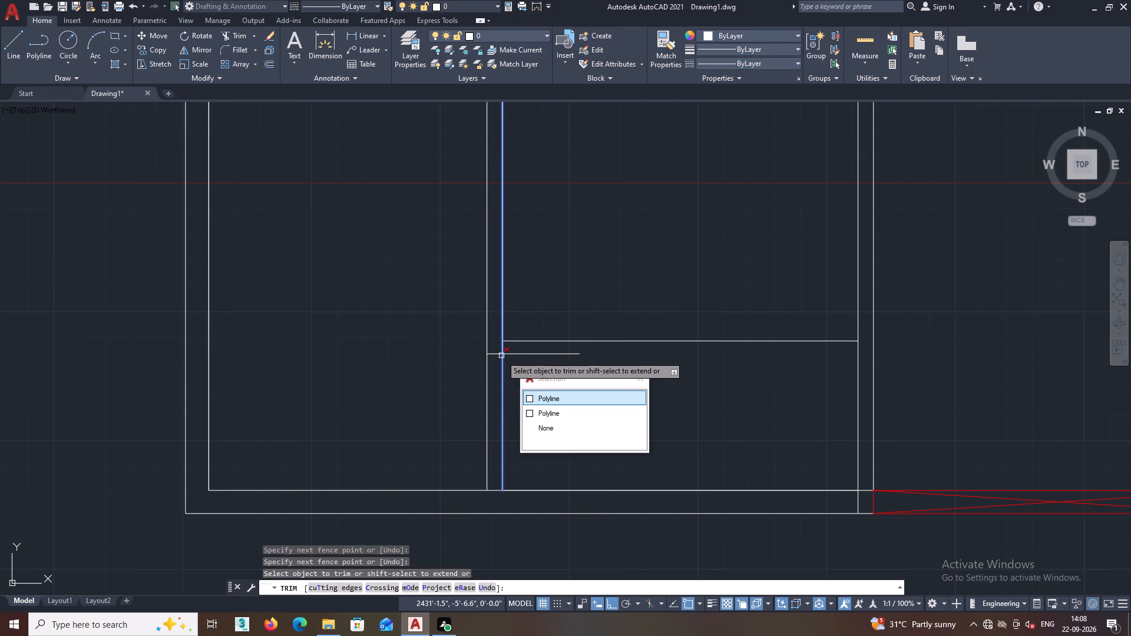
pyautogui.press('Escape')
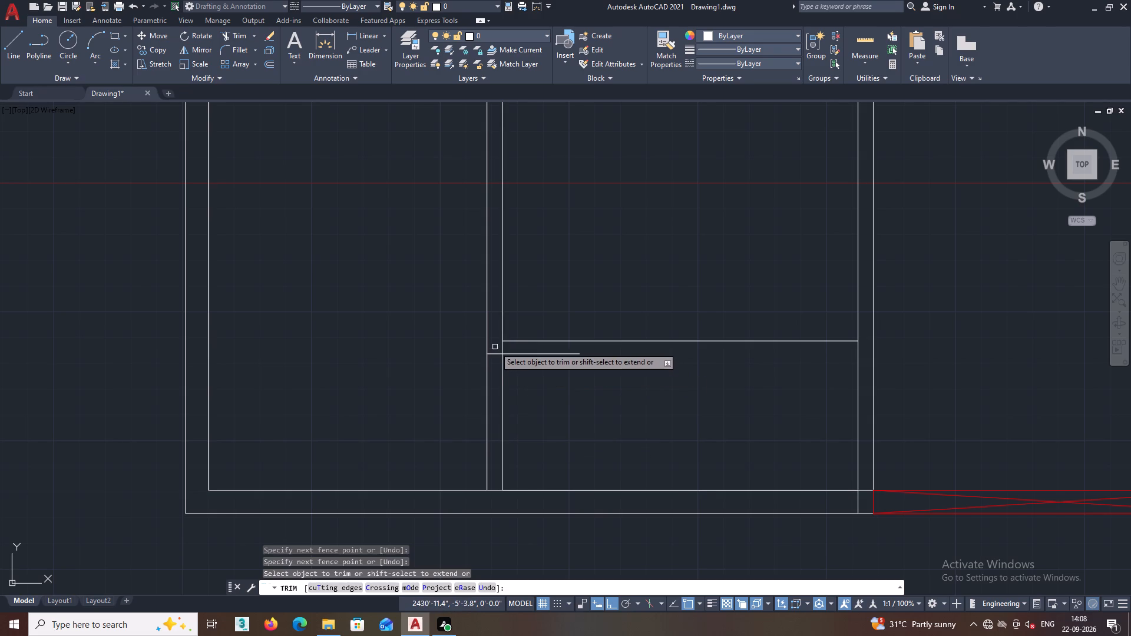
pyautogui.click(494, 344)
pyautogui.doubleClick(496, 365)
pyautogui.press('Escape')
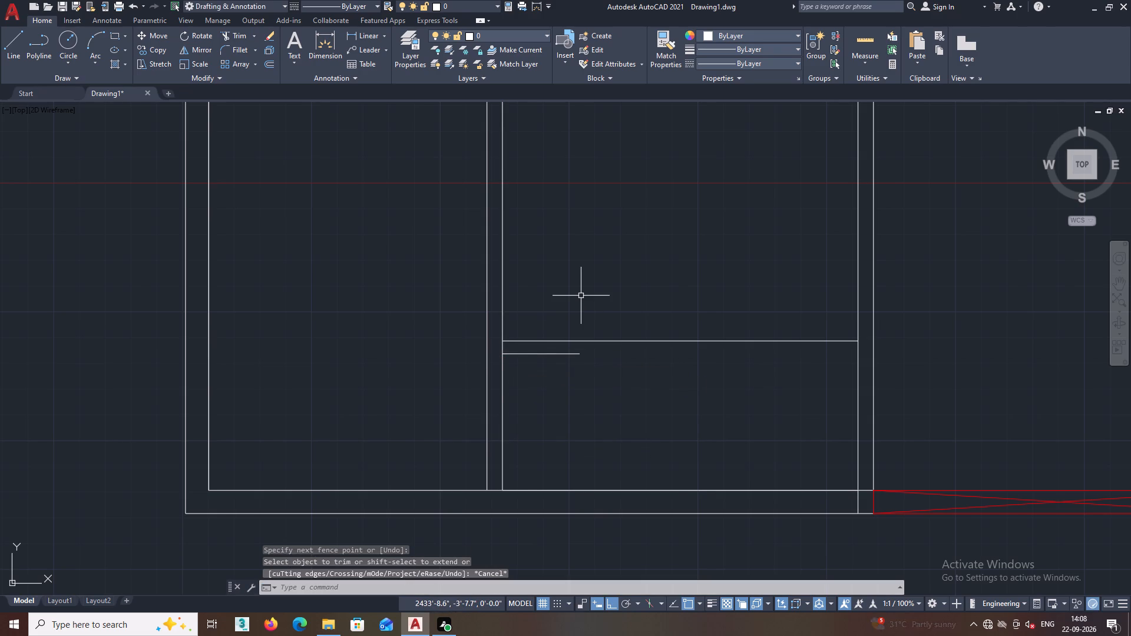
# Extend the lower line of the short horizontal partition near the bottom wall to the vertical partition on its right.
pyautogui.write('EX')
pyautogui.press('Return')
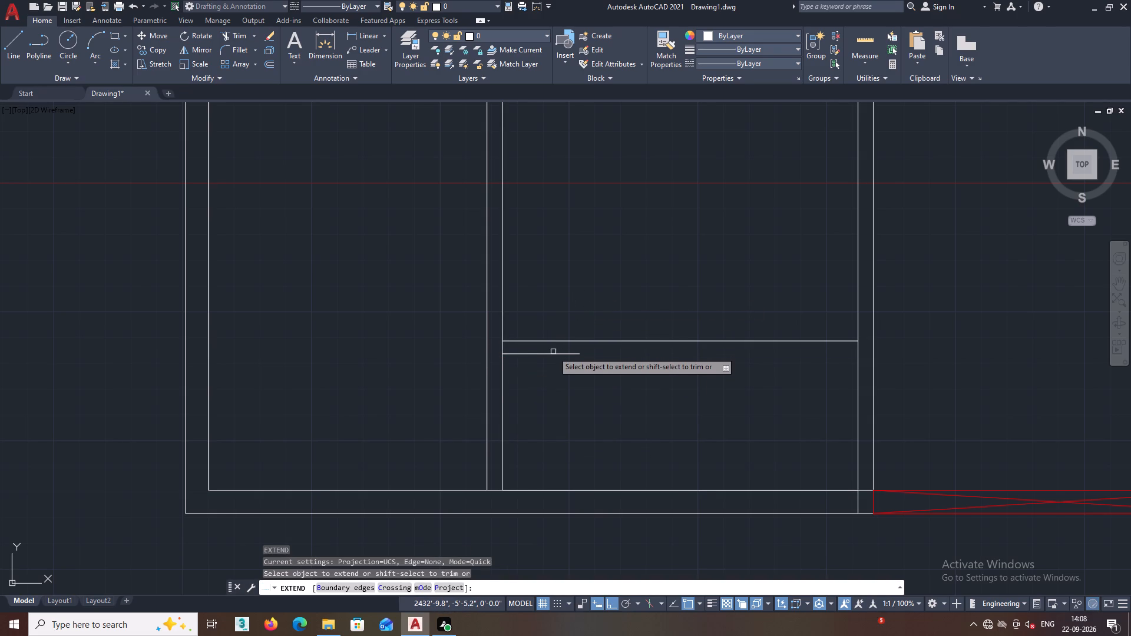
pyautogui.click(555, 353)
pyautogui.scroll(-1, 604, 389)
pyautogui.moveTo(604, 395); pyautogui.dragTo(607, 350, button='middle')
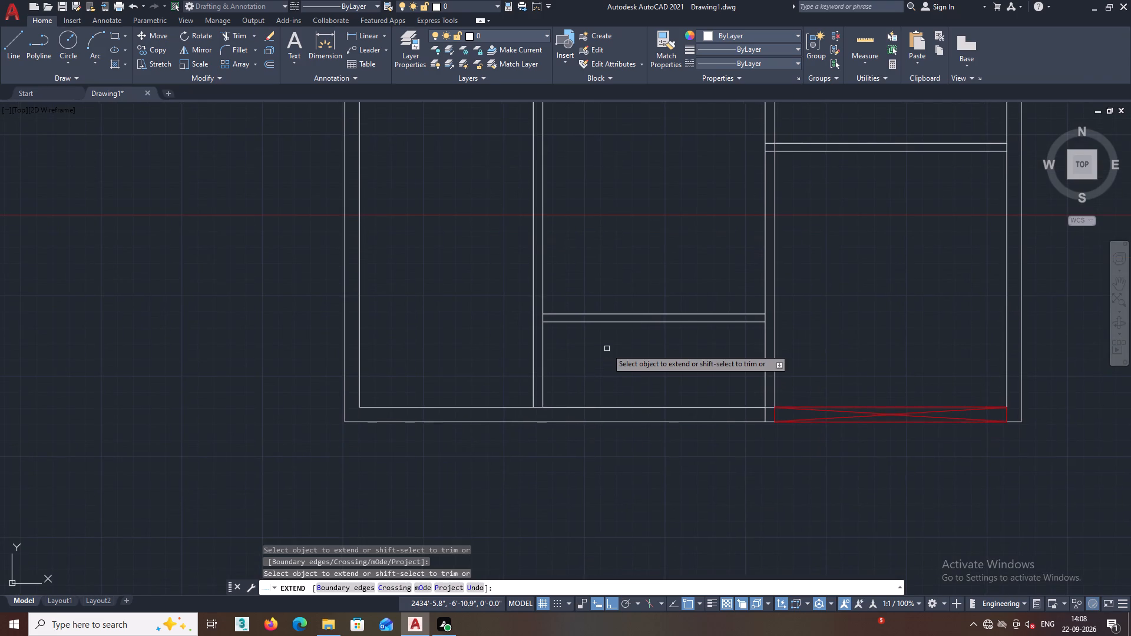
pyautogui.scroll(-1, 607, 355)
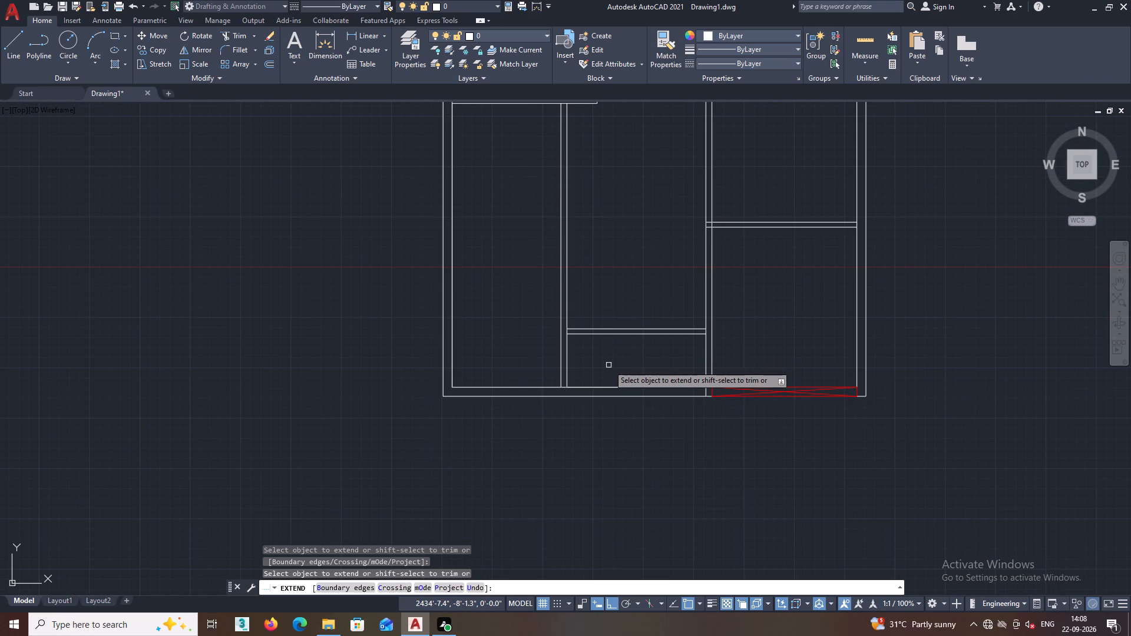
pyautogui.press('space')
# Draw a horizontal line just above the bottom wall's inner face, spanning between the two lower vertical partitions.
pyautogui.moveTo(609, 365); pyautogui.dragTo(609, 364, button='middle')
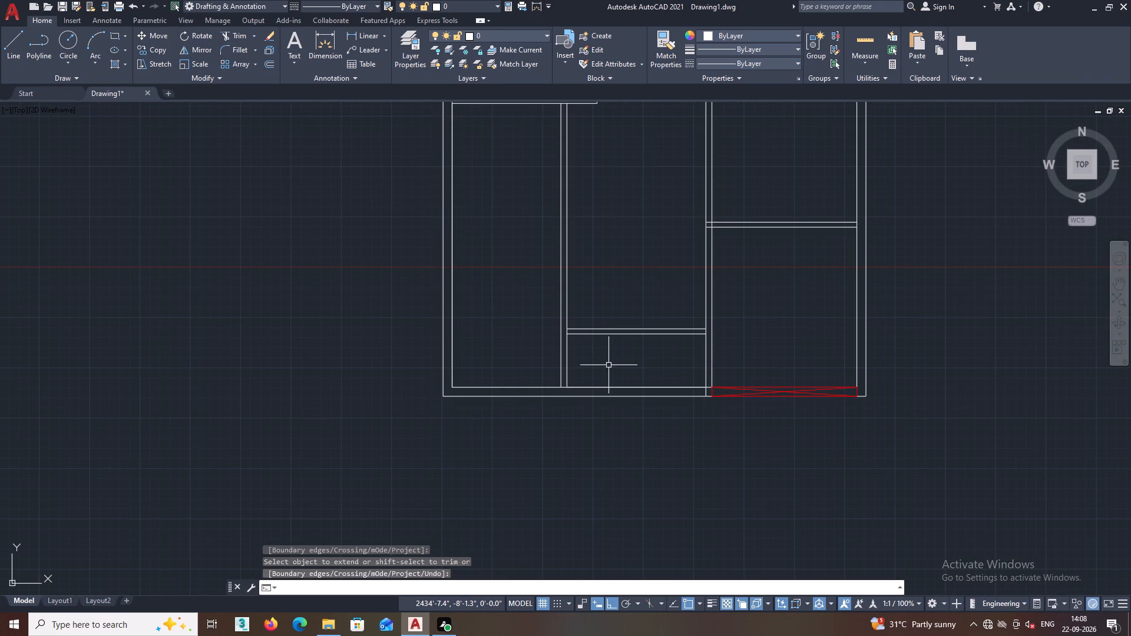
pyautogui.moveTo(609, 364); pyautogui.dragTo(617, 324, button='middle')
pyautogui.scroll(1, 576, 335)
pyautogui.moveTo(587, 344); pyautogui.dragTo(574, 334, button='middle')
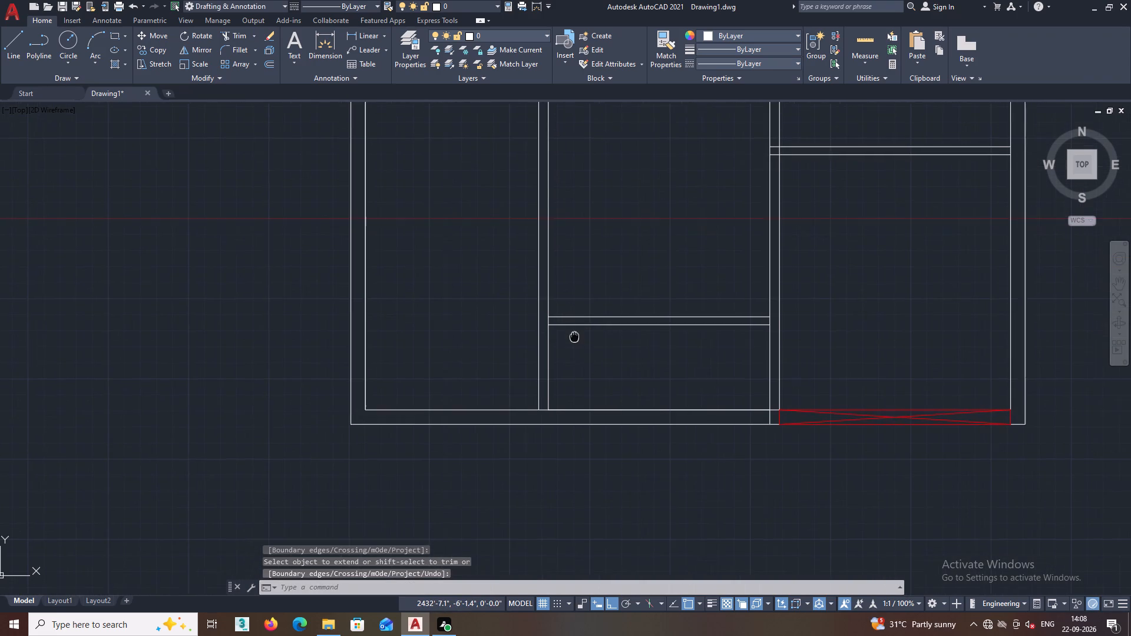
pyautogui.moveTo(574, 334); pyautogui.dragTo(541, 313, button='middle')
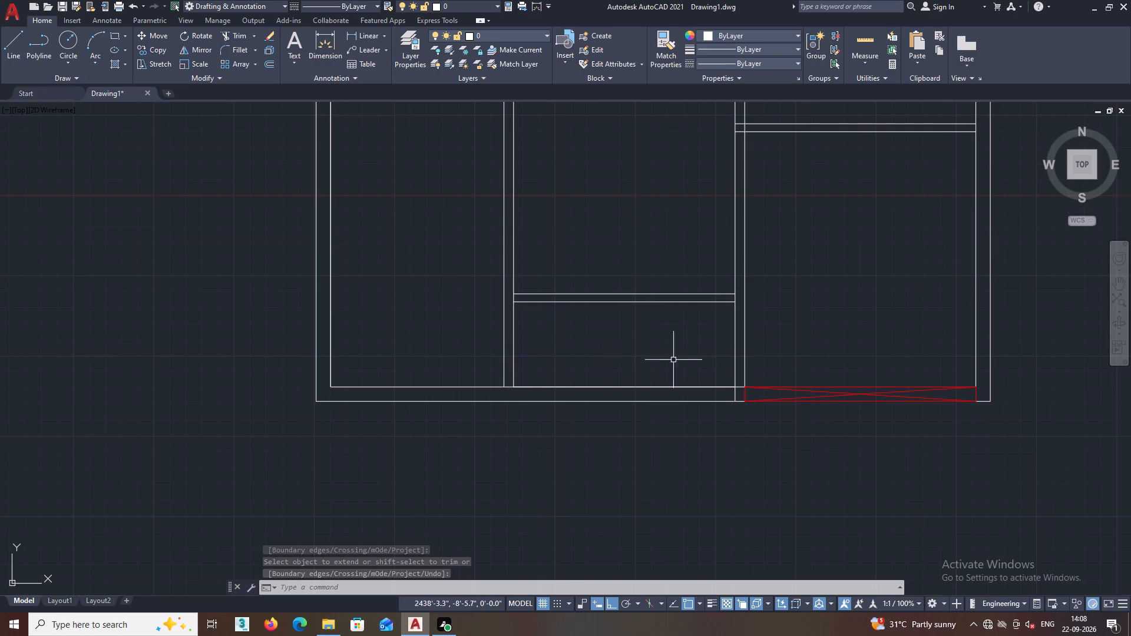
pyautogui.moveTo(543, 345); pyautogui.dragTo(511, 334, button='middle')
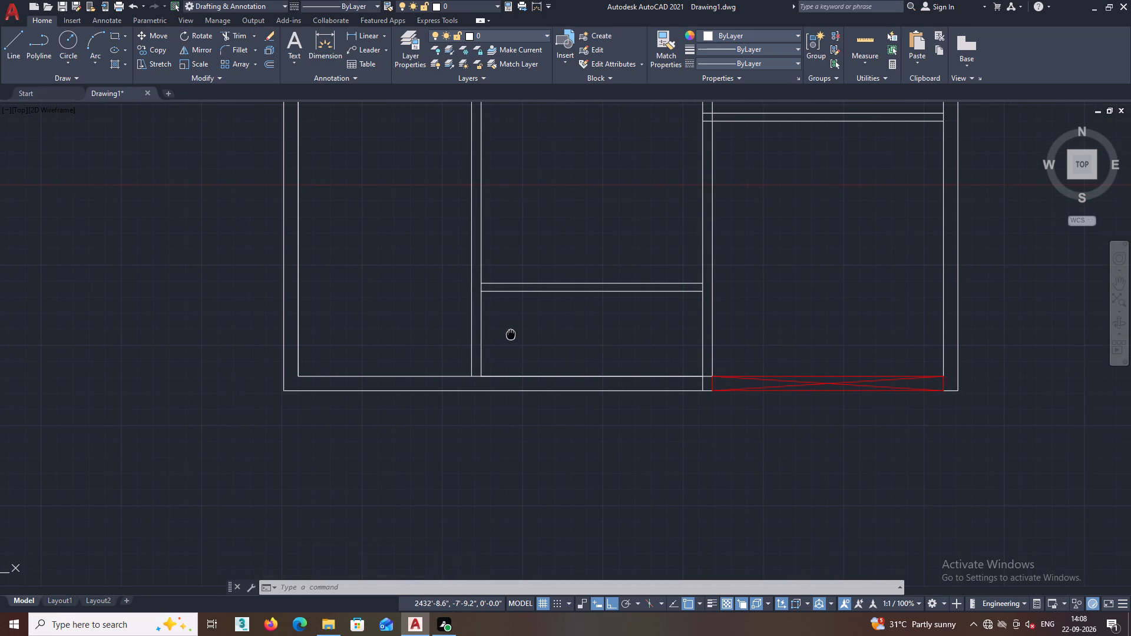
pyautogui.moveTo(511, 334); pyautogui.dragTo(590, 463, button='middle')
pyautogui.scroll(-1, 591, 442)
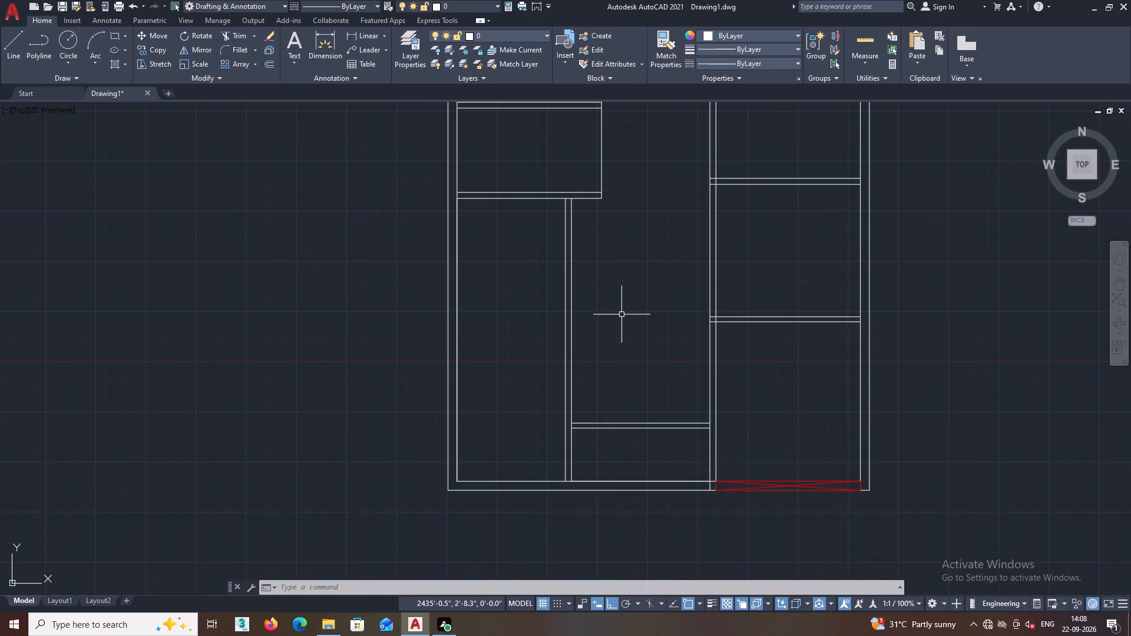
pyautogui.moveTo(624, 294); pyautogui.dragTo(591, 302, button='middle')
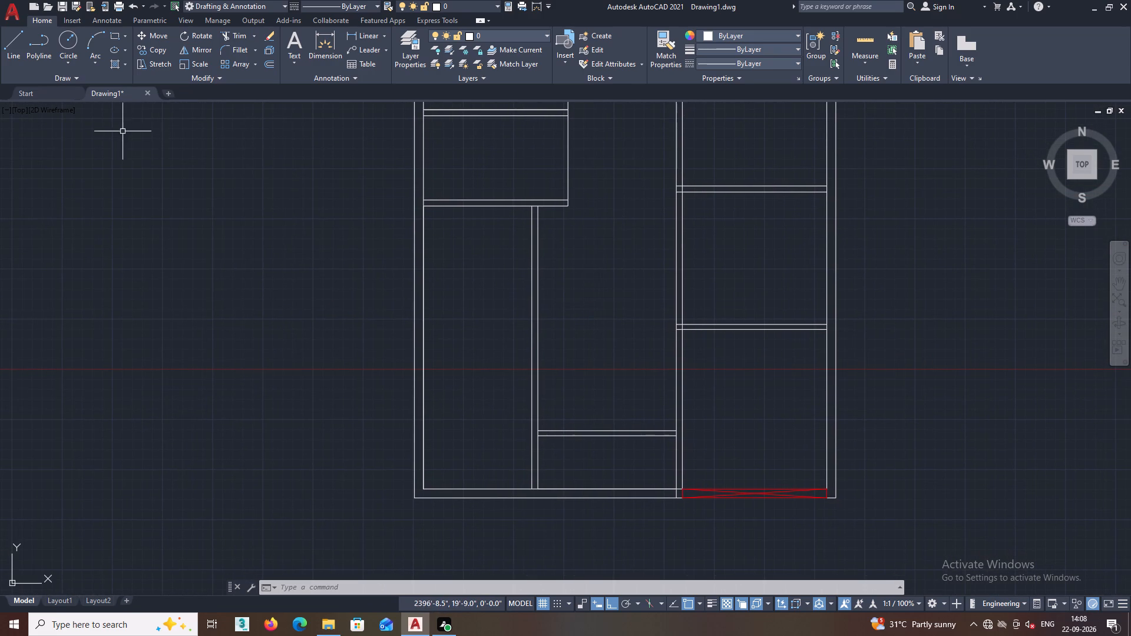
pyautogui.click(11, 37)
pyautogui.scroll(1, 504, 498)
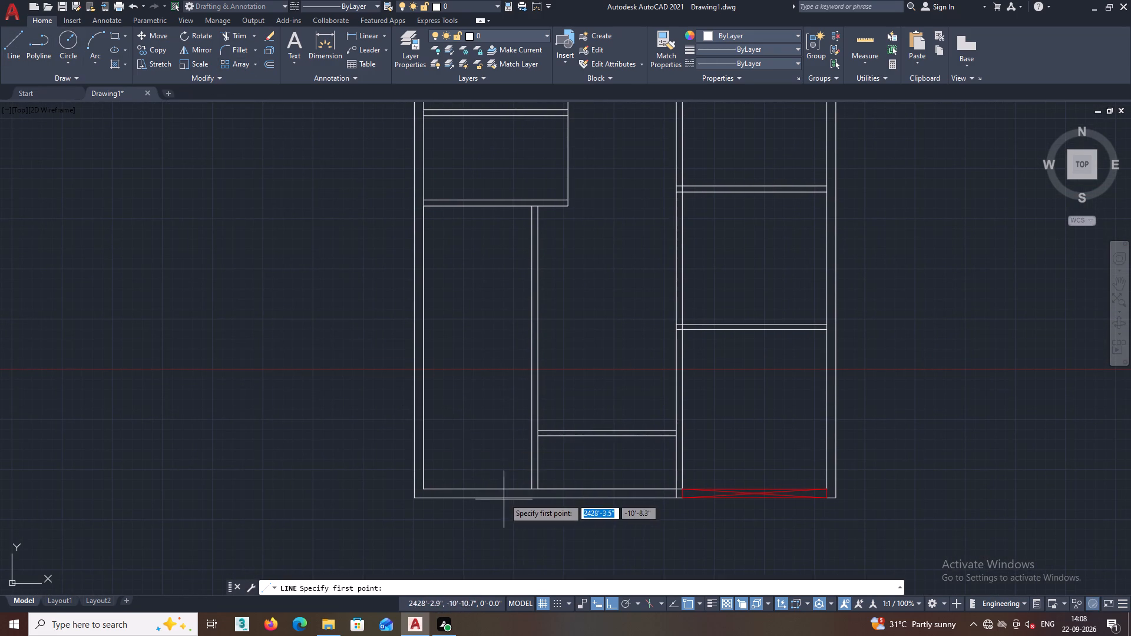
pyautogui.scroll(1, 504, 498)
pyautogui.moveTo(495, 478); pyautogui.dragTo(380, 418, button='middle')
pyautogui.scroll(1, 554, 405)
pyautogui.moveTo(523, 407); pyautogui.dragTo(472, 403, button='middle')
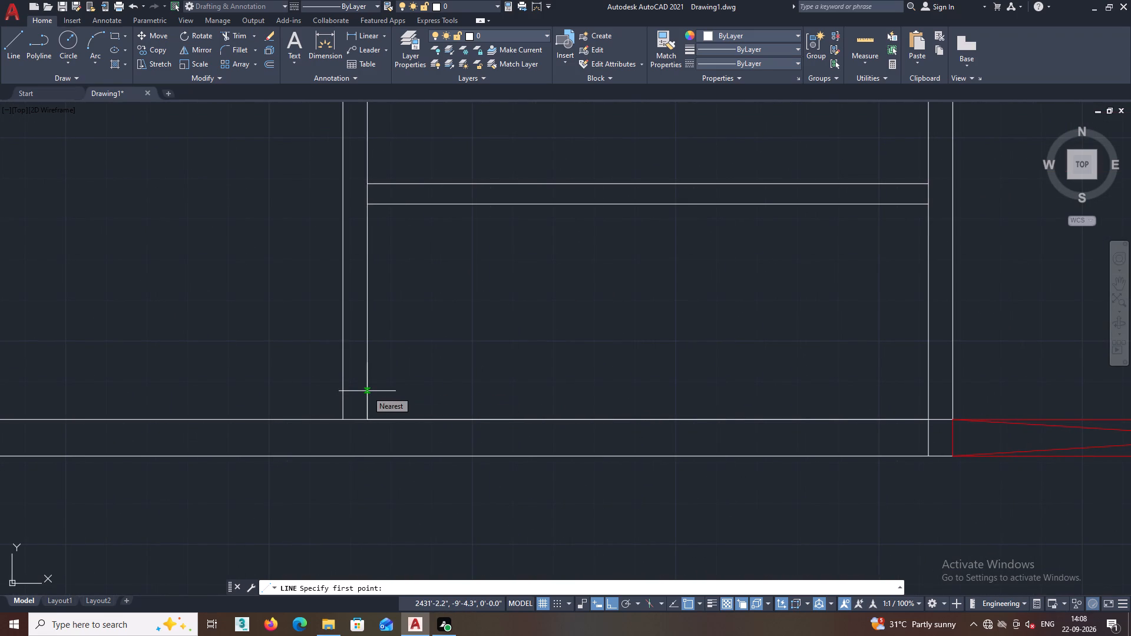
pyautogui.click(367, 391)
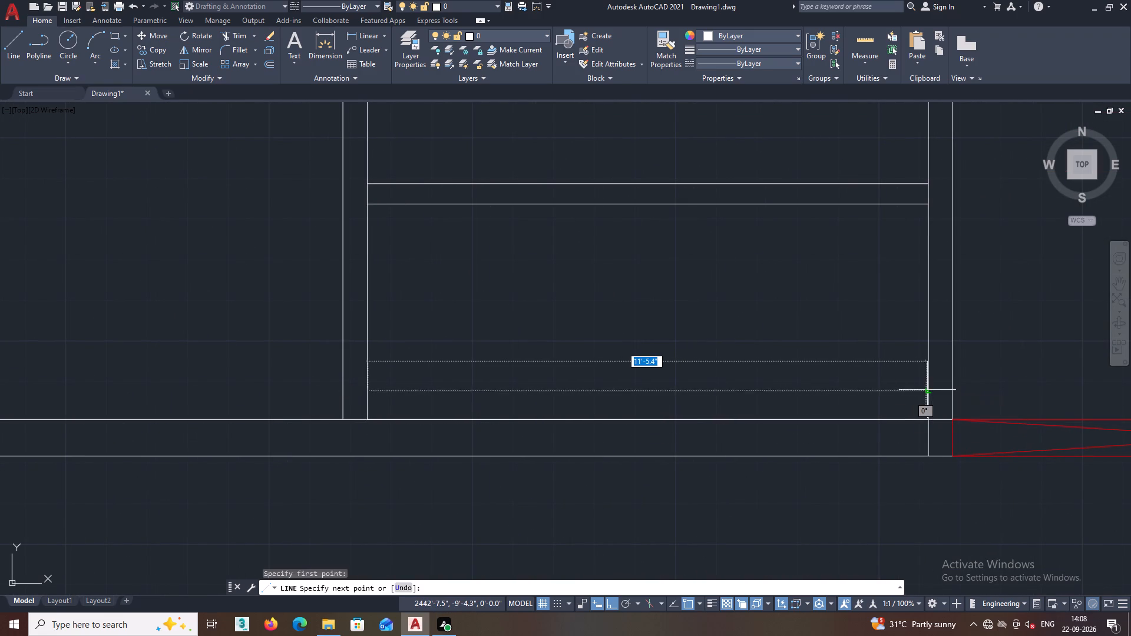
pyautogui.click(928, 389)
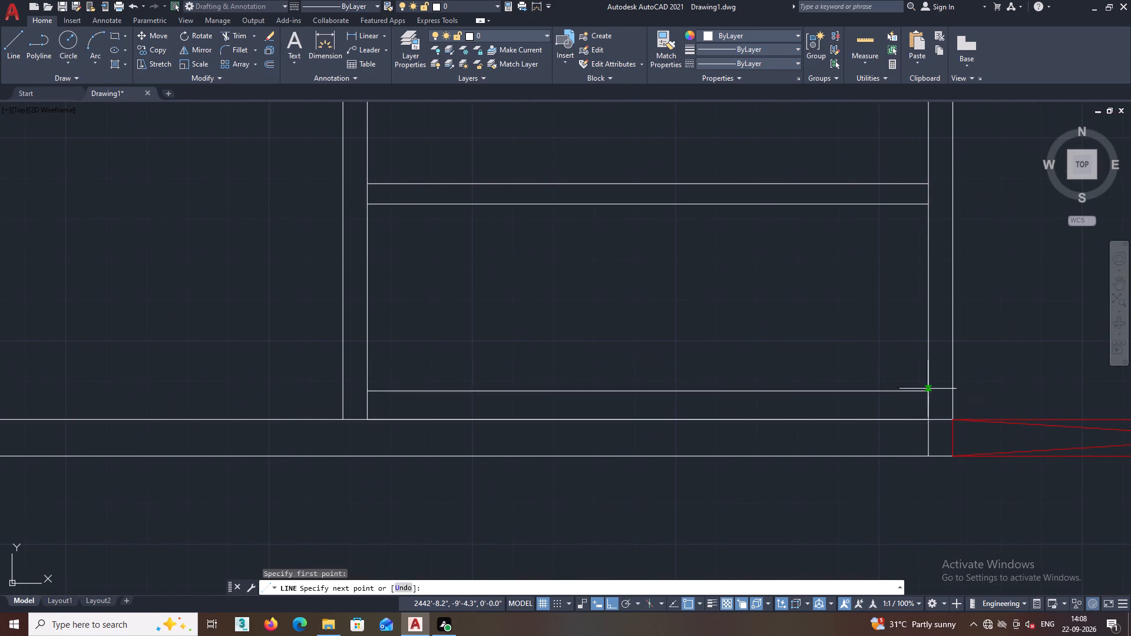
pyautogui.press('Escape')
# Examine the floor plan's partition layout from the bottom wall up to the top rooms.
pyautogui.scroll(-2, 773, 384)
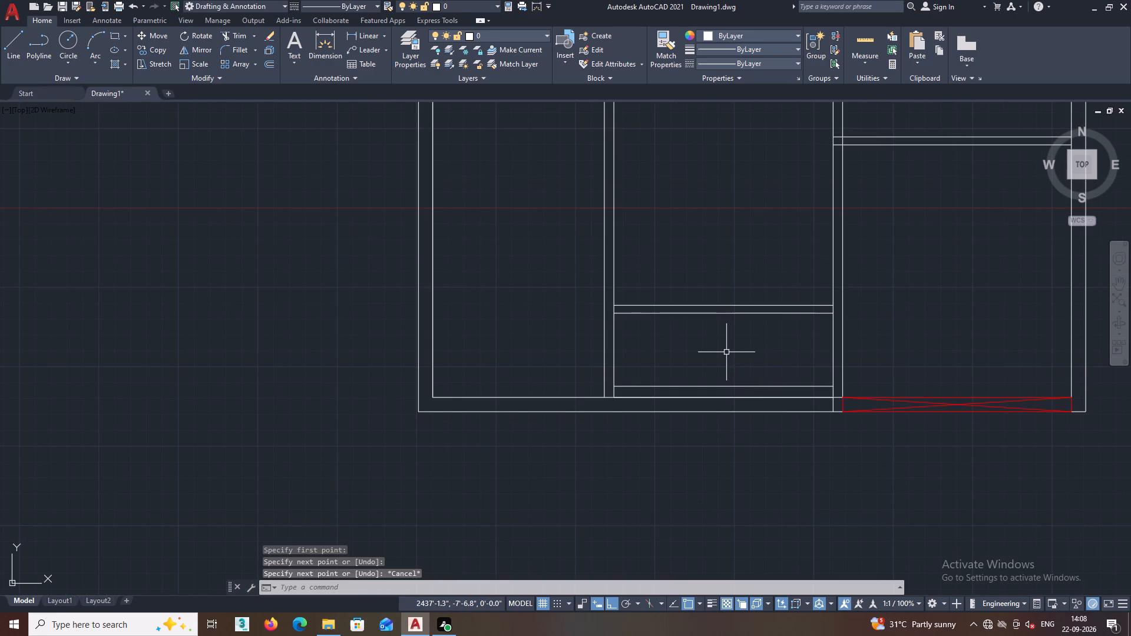
pyautogui.moveTo(723, 354); pyautogui.dragTo(738, 425, button='middle')
pyautogui.moveTo(690, 429); pyautogui.dragTo(662, 444, button='middle')
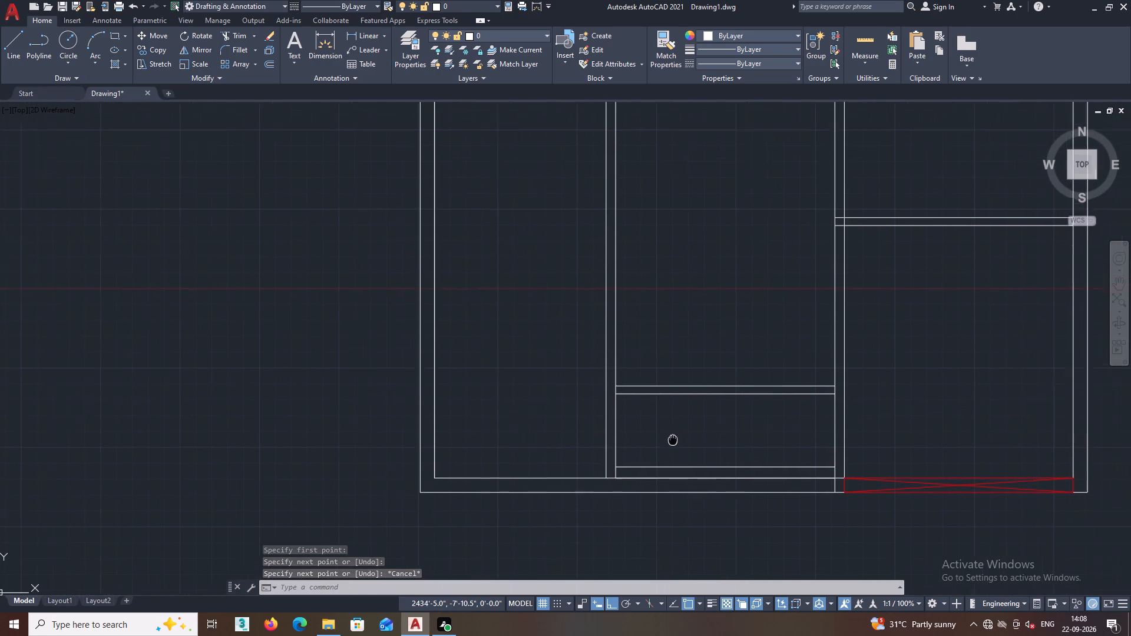
pyautogui.moveTo(662, 444); pyautogui.dragTo(639, 442, button='middle')
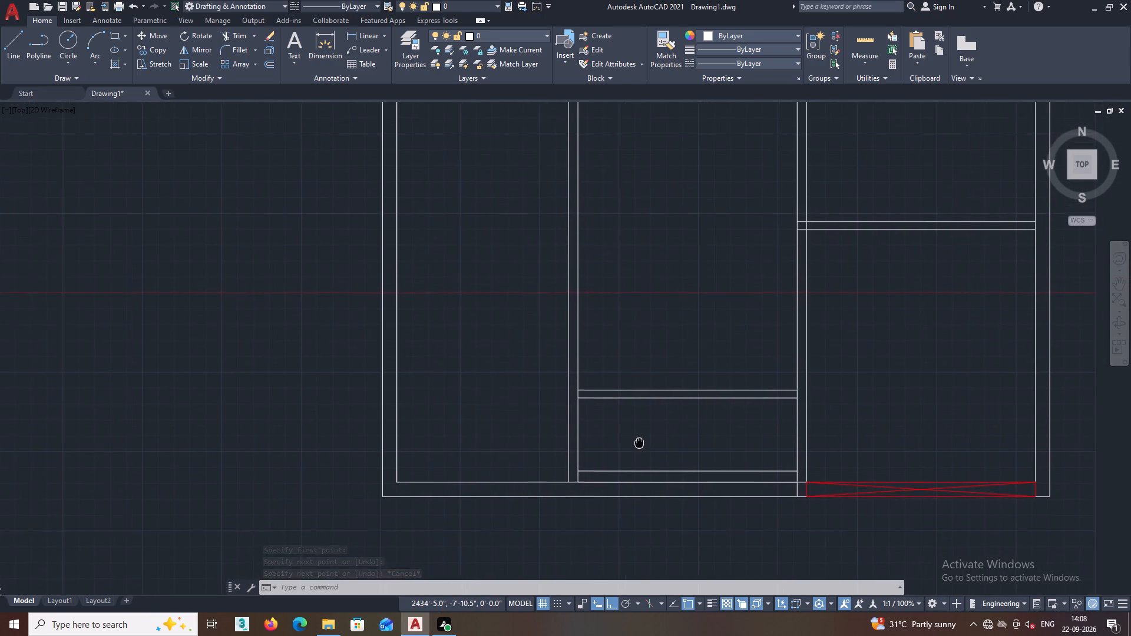
pyautogui.moveTo(639, 442); pyautogui.dragTo(627, 430, button='middle')
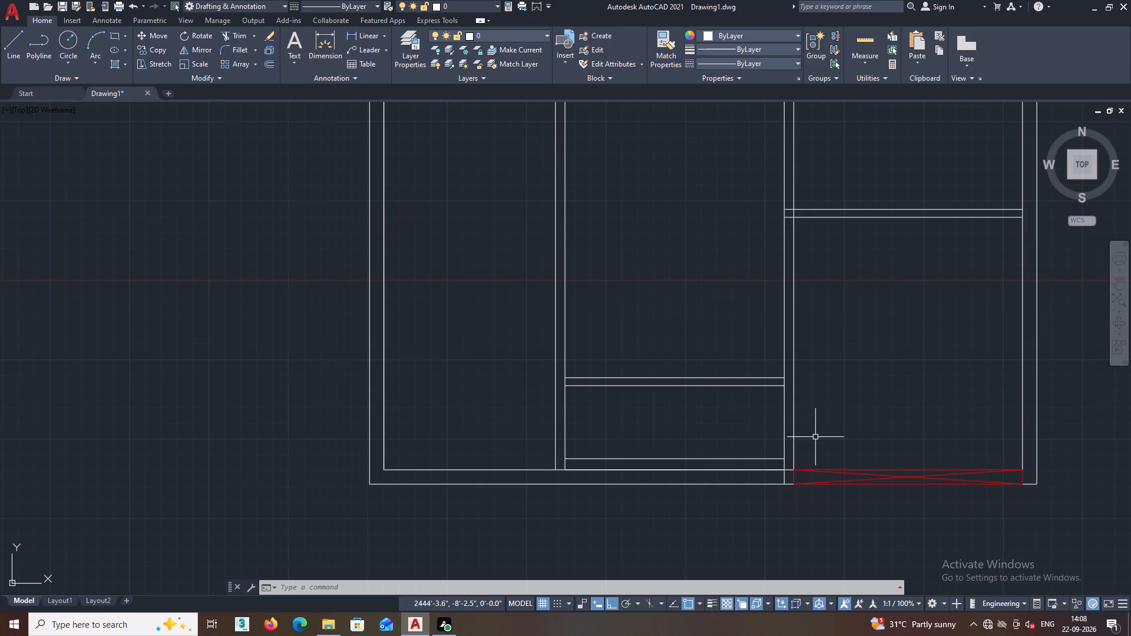
pyautogui.middleClick(783, 419)
pyautogui.scroll(-1, 599, 361)
pyautogui.moveTo(611, 344); pyautogui.dragTo(649, 357, button='middle')
pyautogui.moveTo(634, 353); pyautogui.dragTo(621, 409, button='middle')
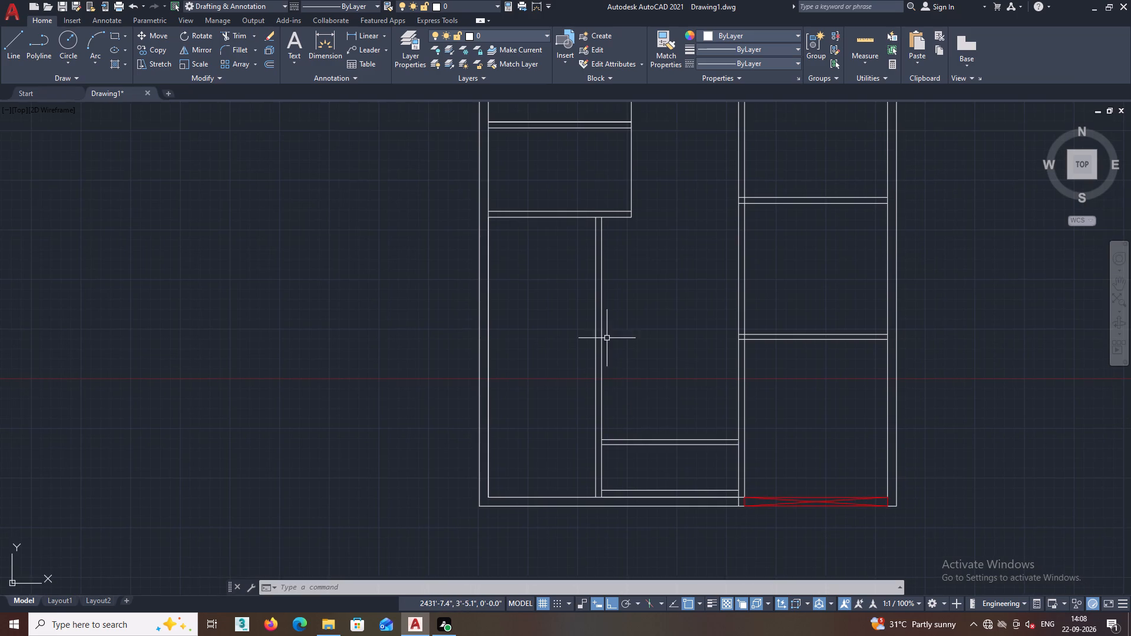
pyautogui.moveTo(607, 337); pyautogui.dragTo(594, 446, button='middle')
pyautogui.scroll(-2, 611, 375)
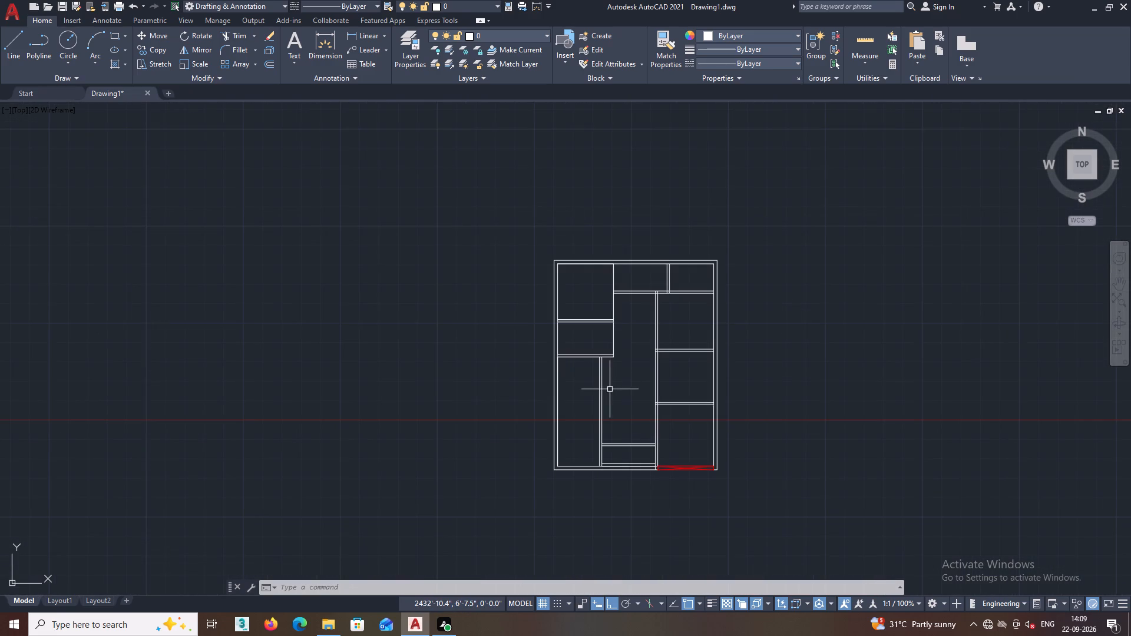
pyautogui.moveTo(610, 389); pyautogui.dragTo(620, 356, button='middle')
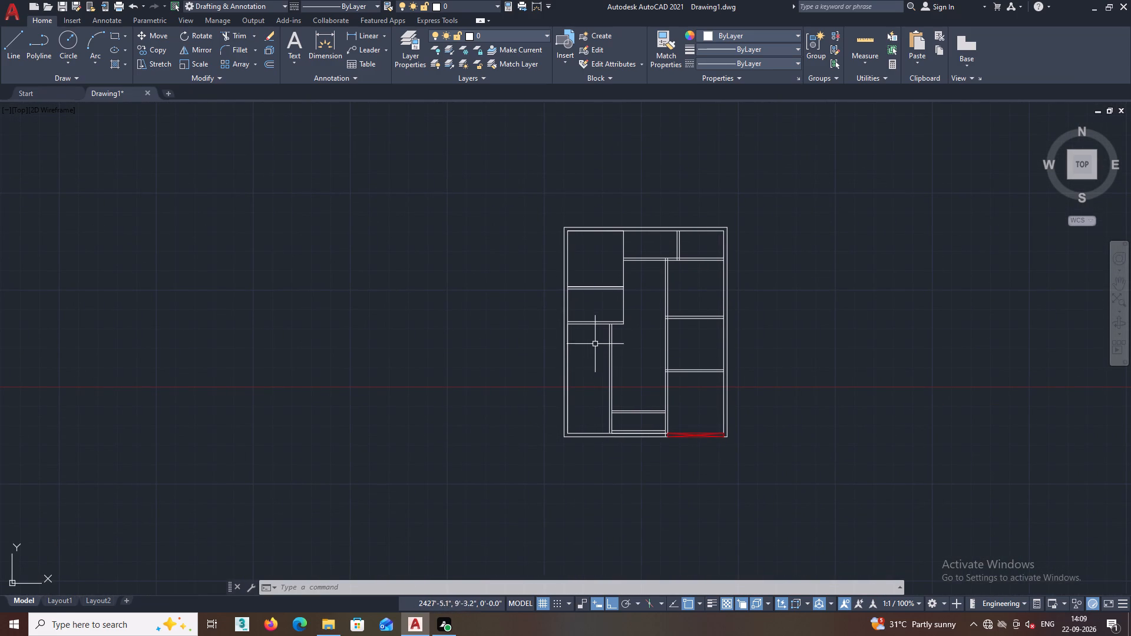
pyautogui.moveTo(621, 312); pyautogui.dragTo(617, 330, button='middle')
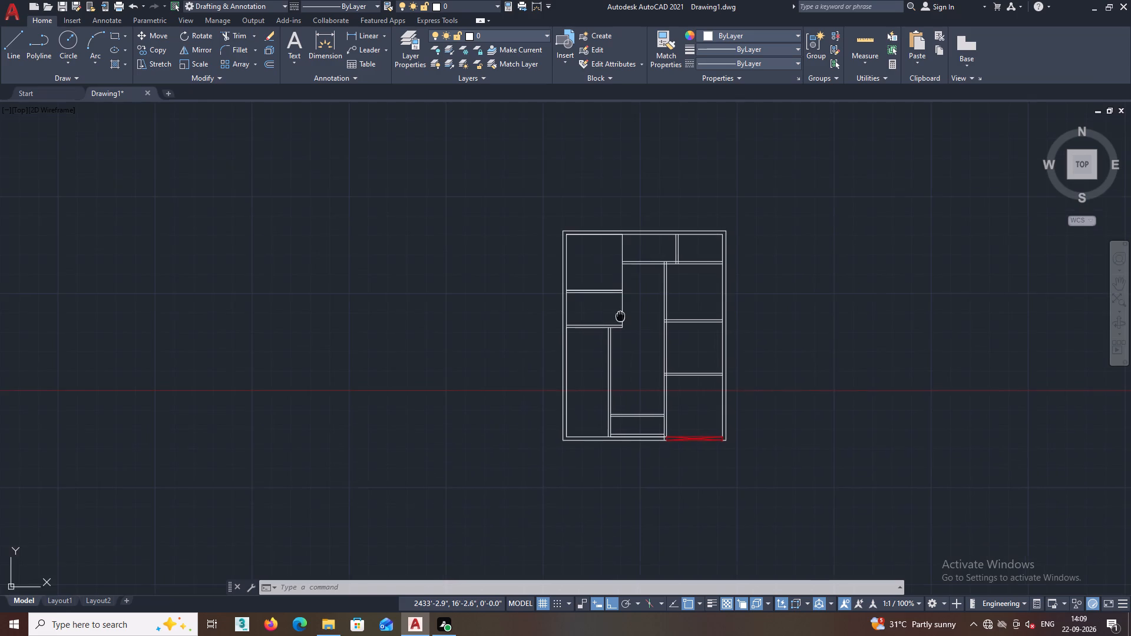
pyautogui.moveTo(617, 330); pyautogui.dragTo(598, 385, button='middle')
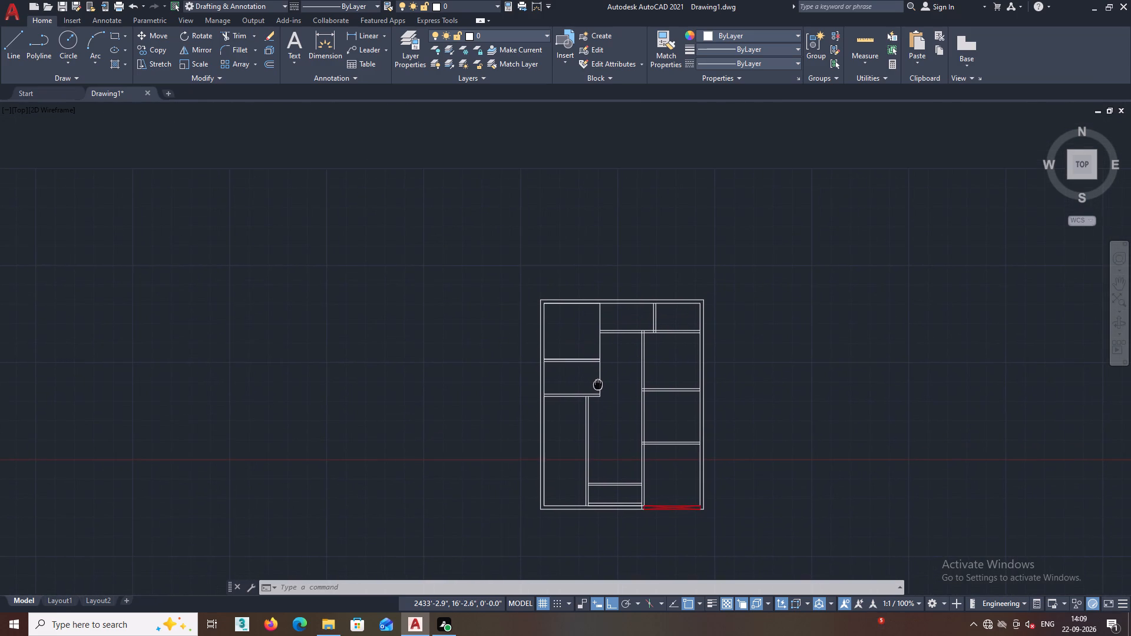
pyautogui.moveTo(598, 385); pyautogui.dragTo(597, 390, button='middle')
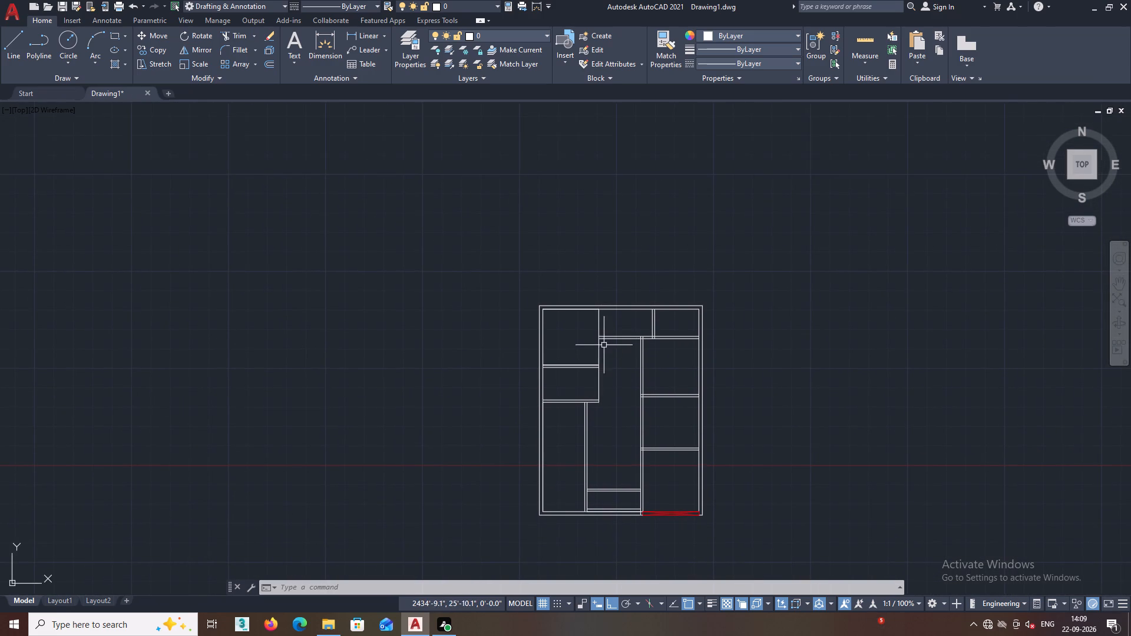
# Quick-measure the middle room along the top wall.
pyautogui.scroll(3, 604, 343)
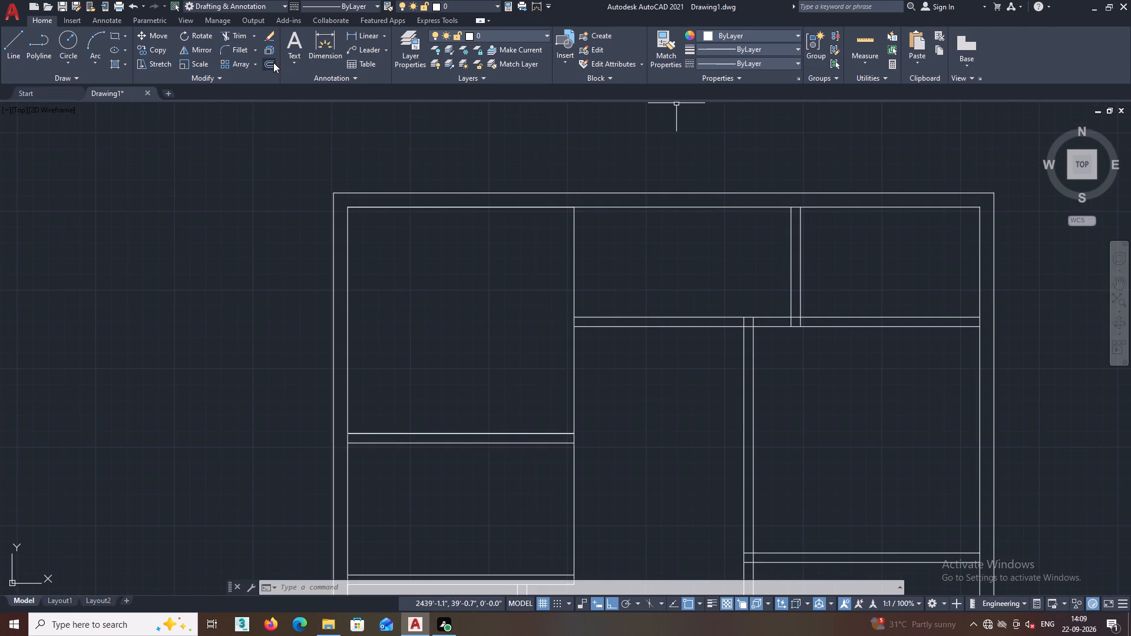
pyautogui.click(871, 40)
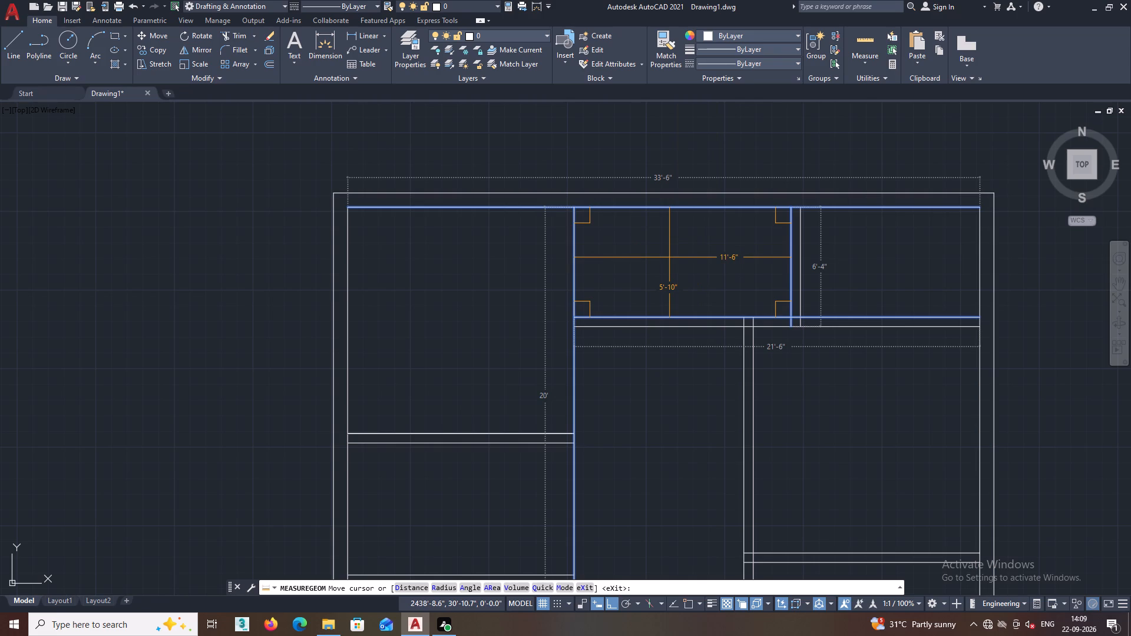
pyautogui.press('Escape')
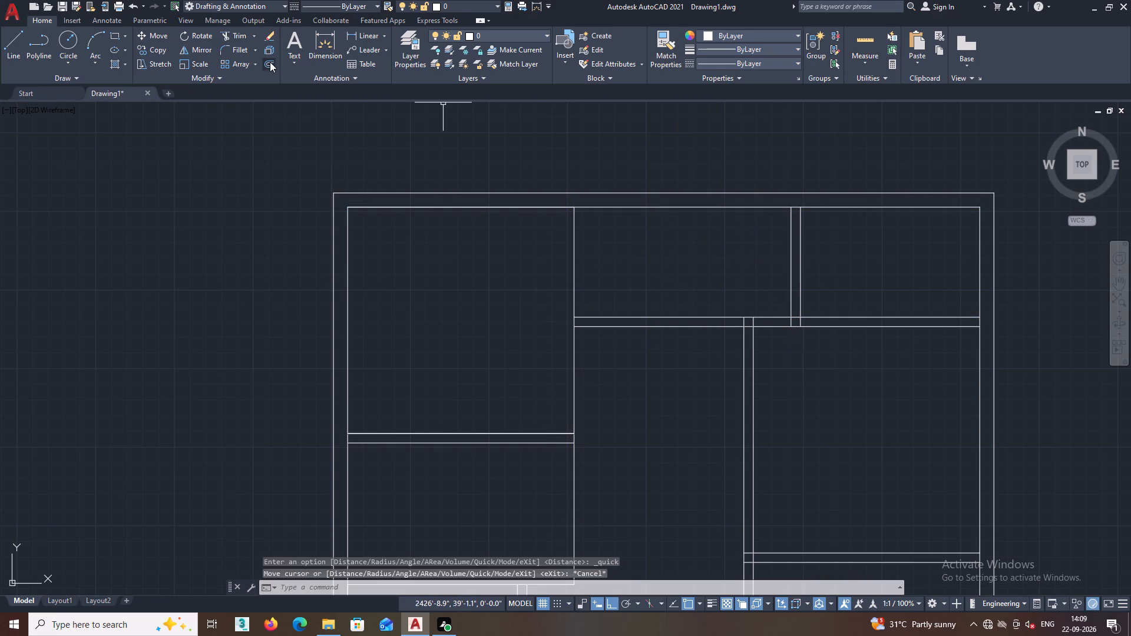
# Offset the vertical line on the right side of the upper-left rooms 6" to the right.
pyautogui.click(271, 62)
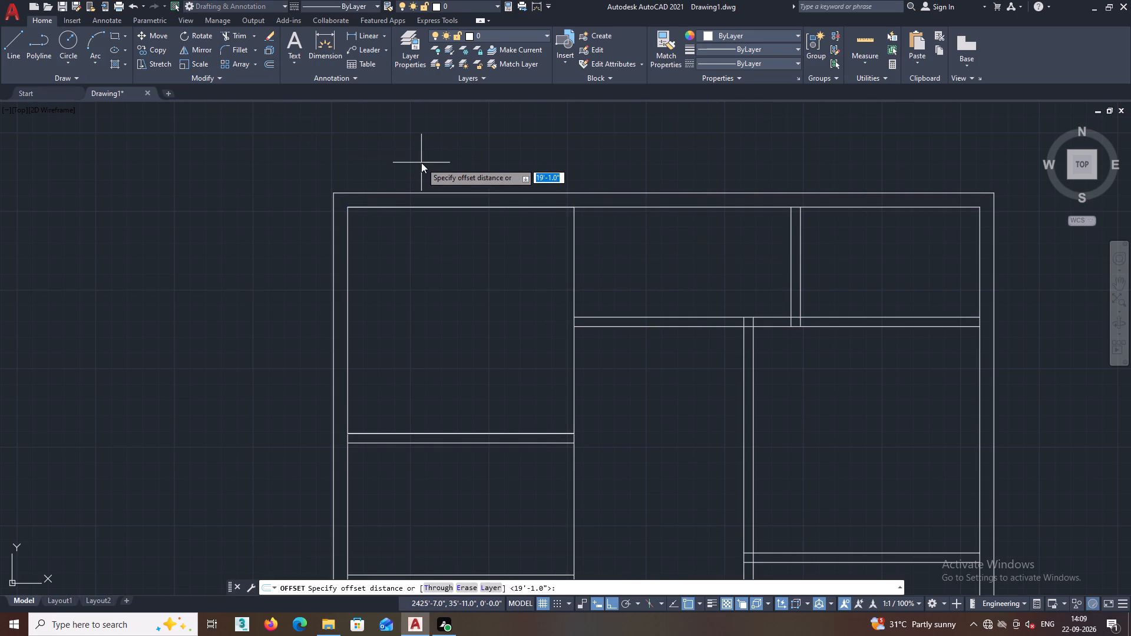
pyautogui.press('6')
pyautogui.press('Return')
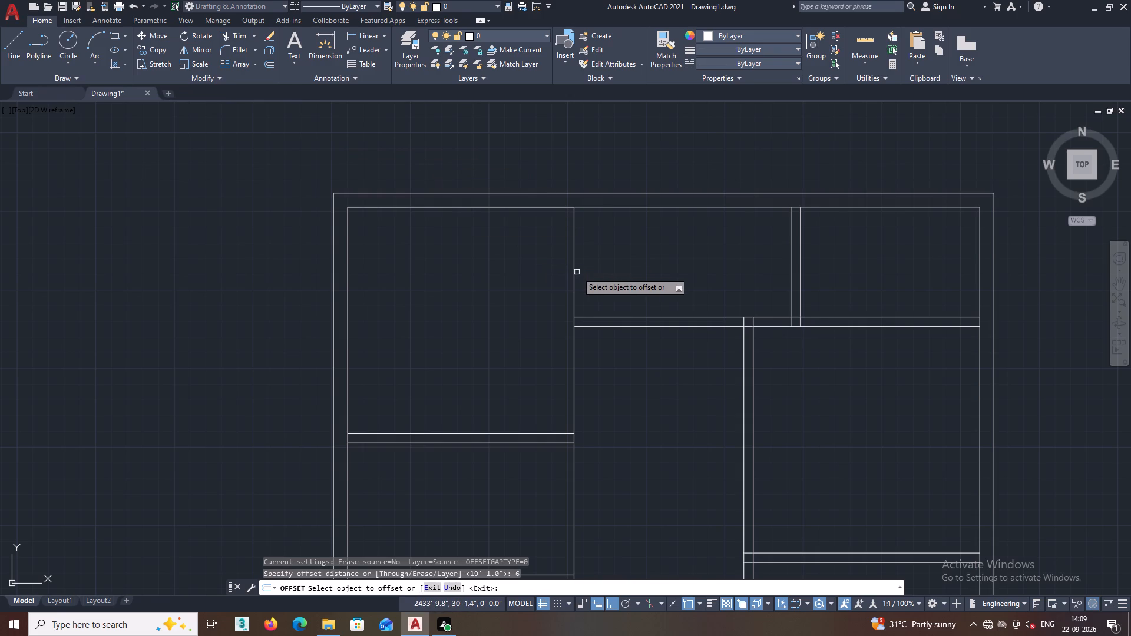
pyautogui.click(574, 273)
pyautogui.click(608, 265)
pyautogui.scroll(-2, 602, 306)
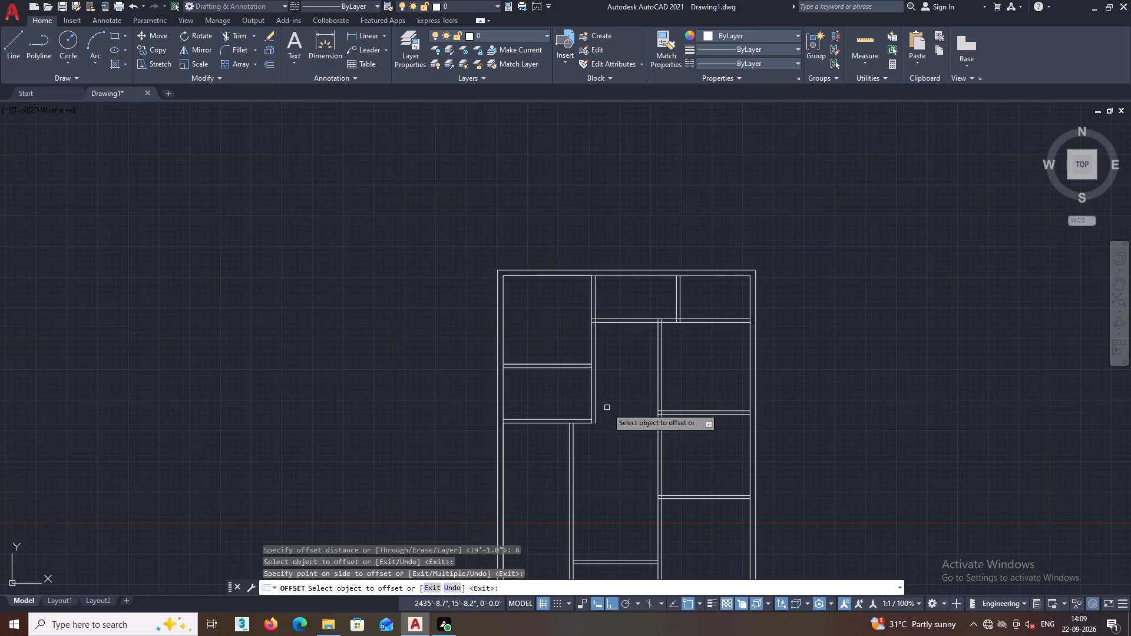
pyautogui.moveTo(610, 409); pyautogui.dragTo(620, 334, button='middle')
pyautogui.press('Escape')
# Trim the junction of the new 6" vertical partition and the upper horizontal partition so that their interiors connect.
pyautogui.press('t')
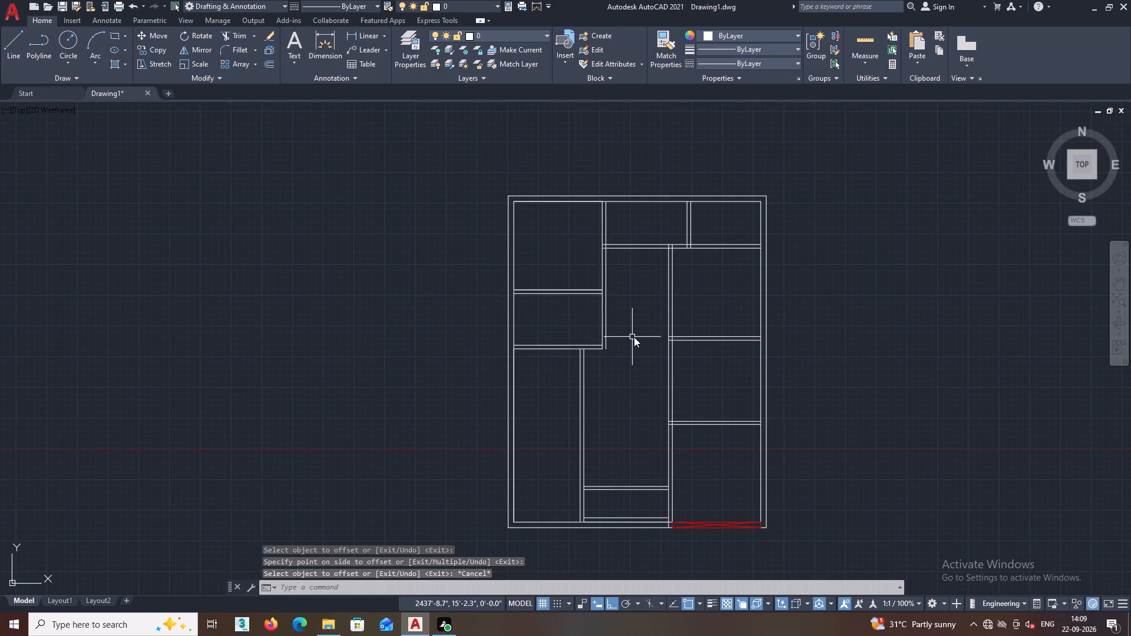
pyautogui.press('r')
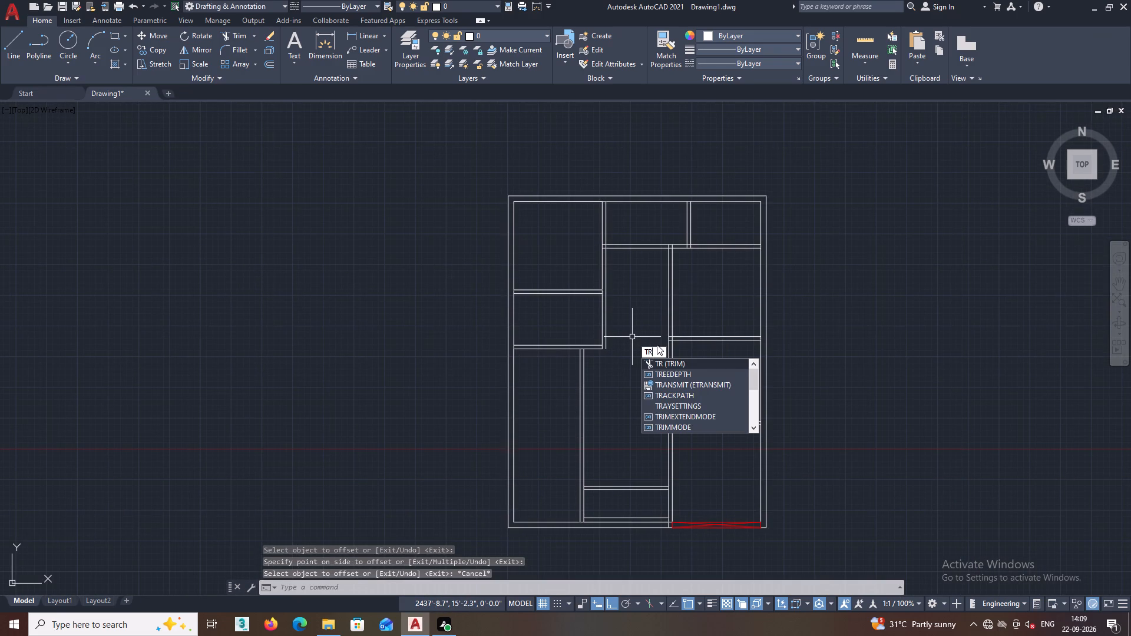
pyautogui.press('Return')
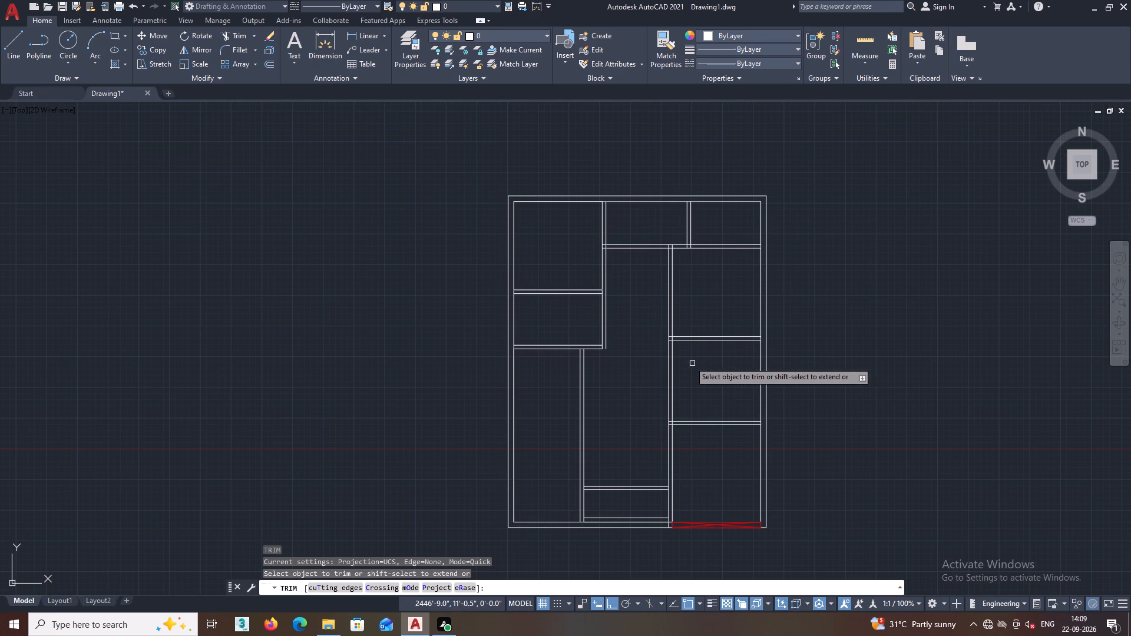
pyautogui.scroll(5, 604, 258)
pyautogui.moveTo(635, 277); pyautogui.dragTo(646, 435, button='middle')
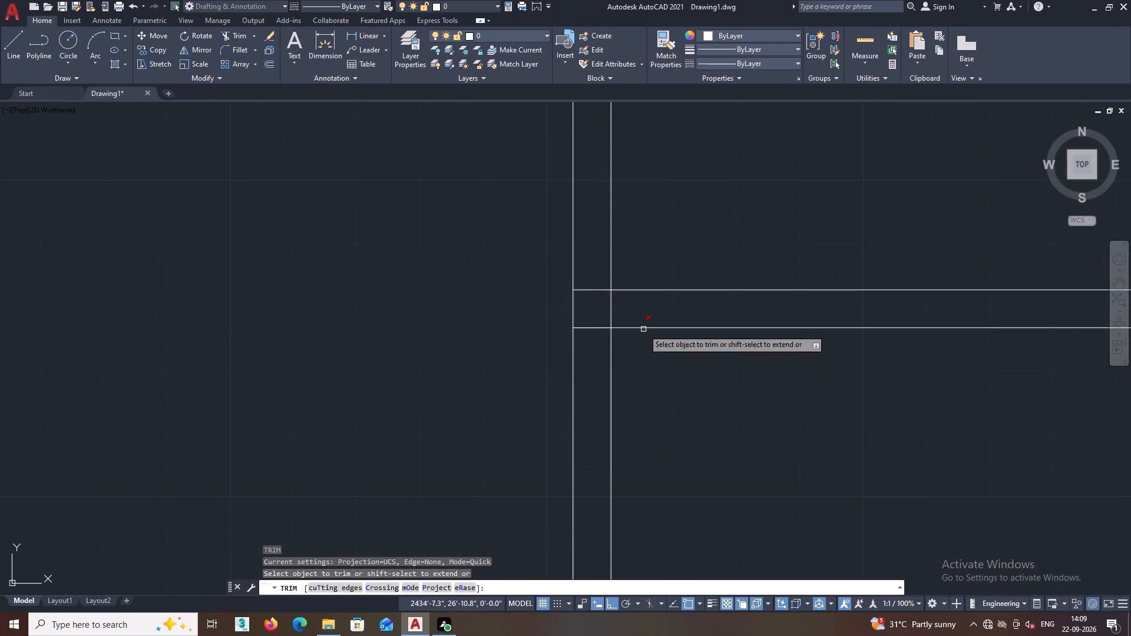
pyautogui.click(599, 230)
pyautogui.click(586, 376)
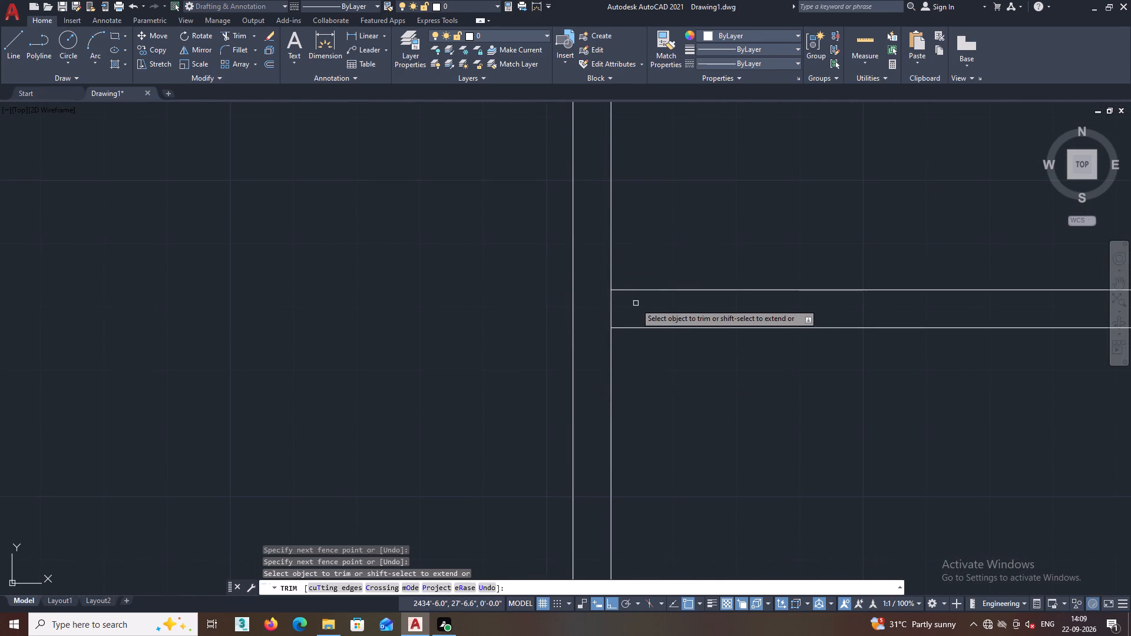
pyautogui.click(636, 303)
pyautogui.click(599, 308)
pyautogui.scroll(-2, 600, 308)
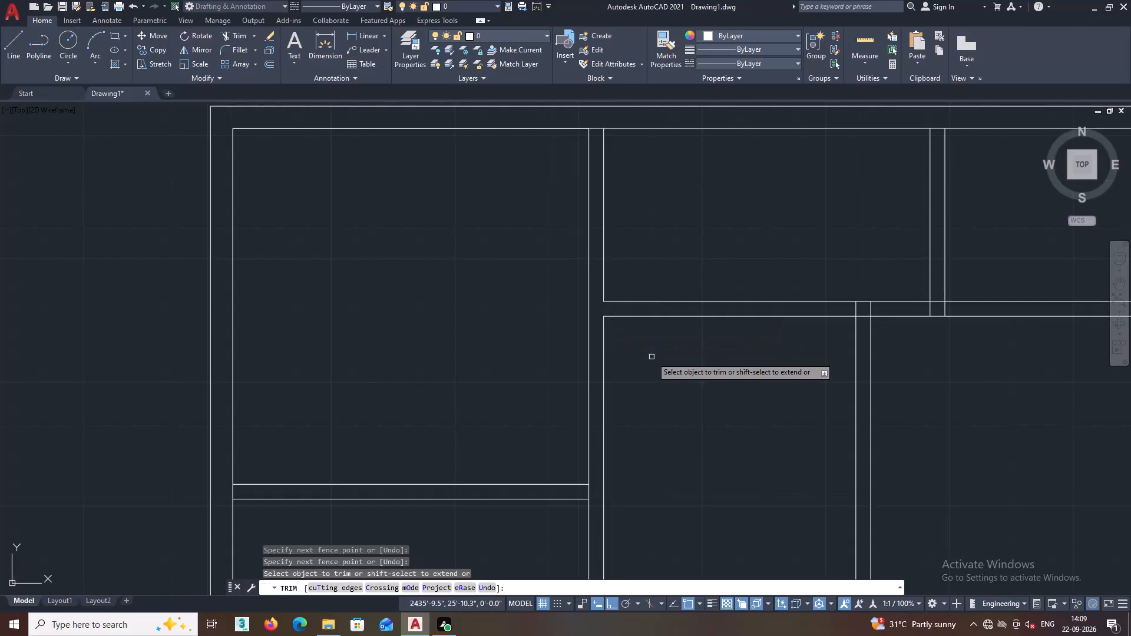
# Quick-measure the second room down along the left outer wall.
pyautogui.scroll(-1, 652, 361)
pyautogui.moveTo(652, 363); pyautogui.dragTo(636, 280, button='middle')
pyautogui.scroll(-2, 631, 345)
pyautogui.moveTo(629, 356); pyautogui.dragTo(628, 355, button='middle')
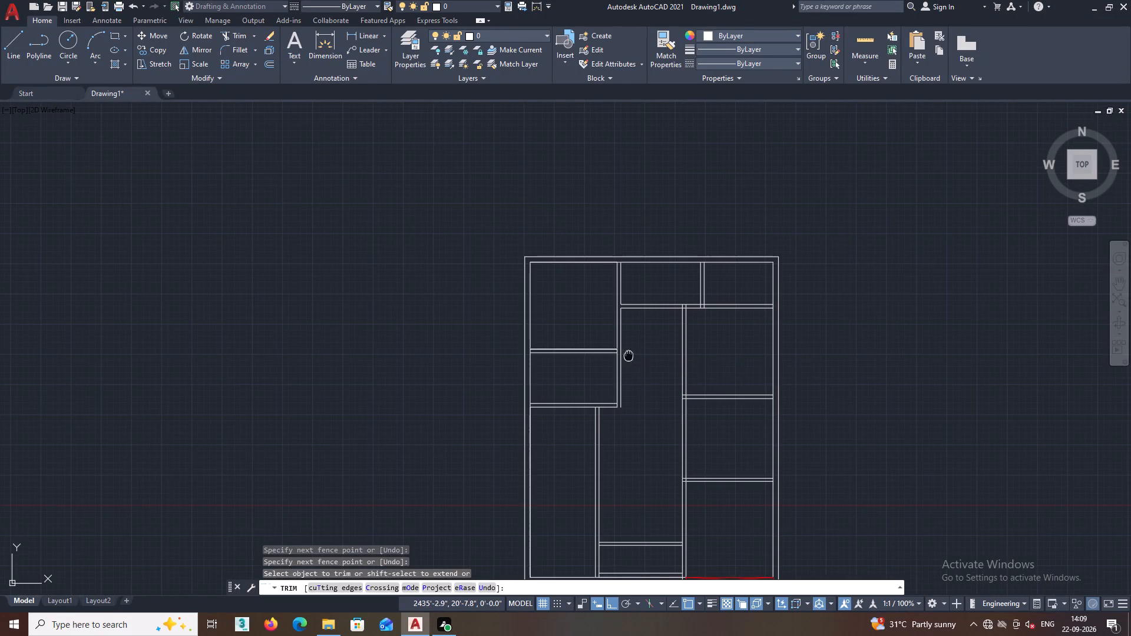
pyautogui.moveTo(628, 355); pyautogui.dragTo(606, 334, button='middle')
pyautogui.moveTo(629, 328); pyautogui.dragTo(620, 333, button='middle')
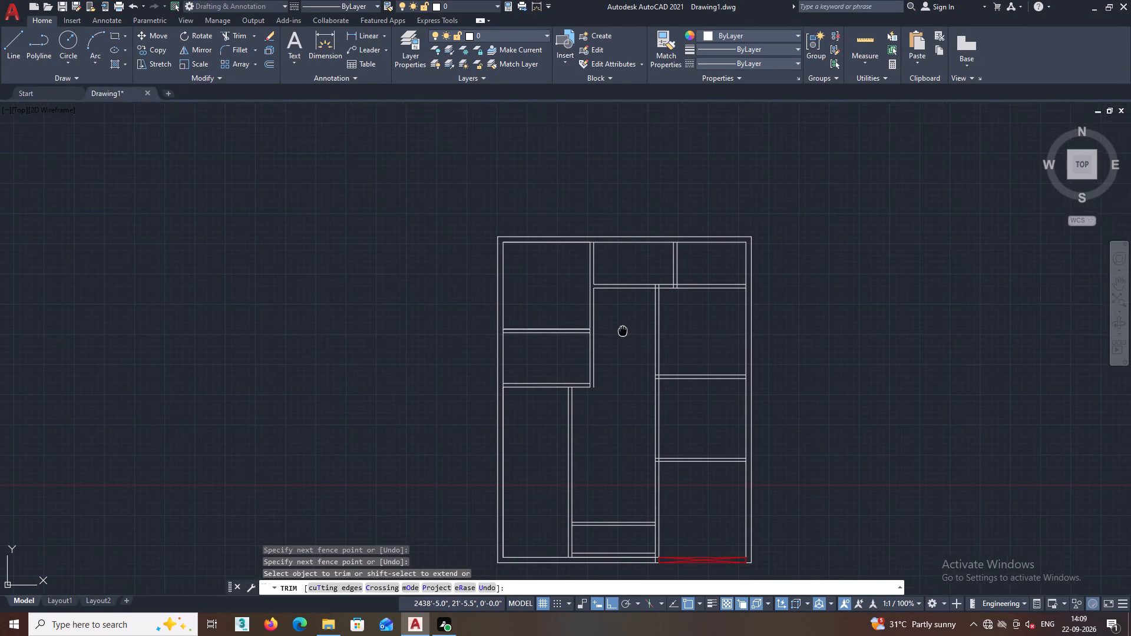
pyautogui.moveTo(620, 333); pyautogui.dragTo(617, 341, button='middle')
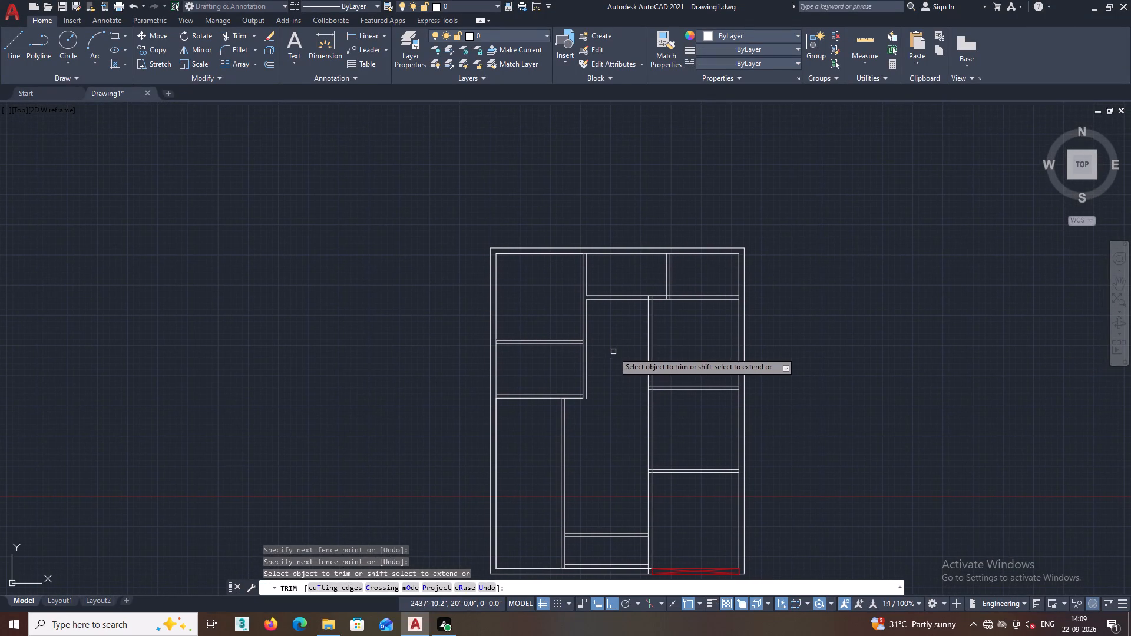
pyautogui.moveTo(613, 355); pyautogui.dragTo(609, 325, button='middle')
pyautogui.scroll(-1, 607, 337)
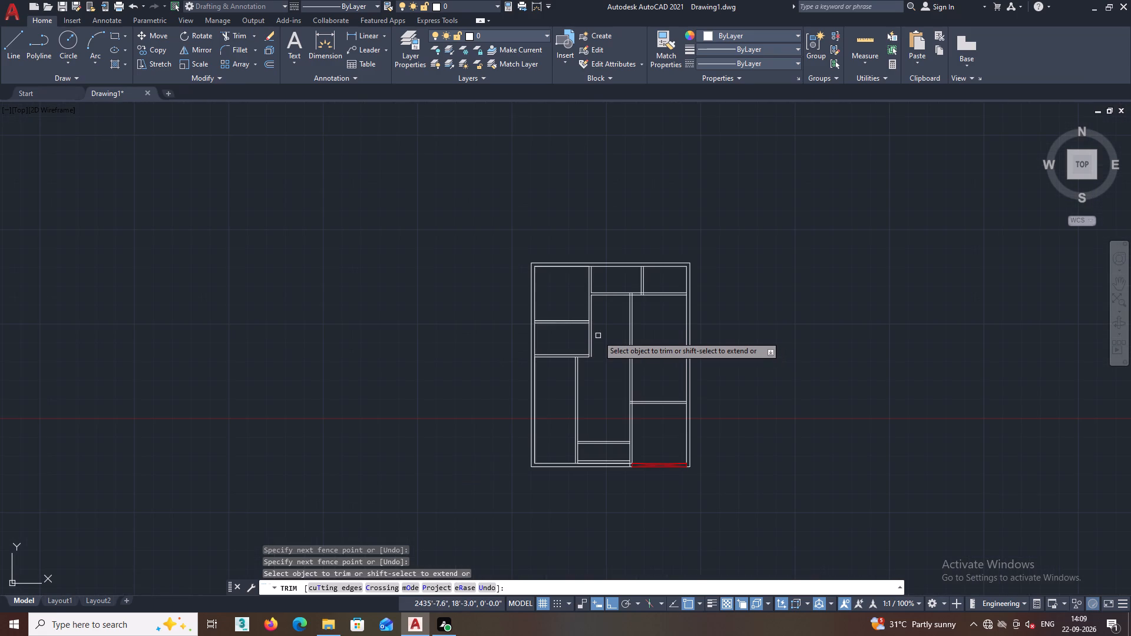
pyautogui.moveTo(604, 349); pyautogui.dragTo(620, 345, button='middle')
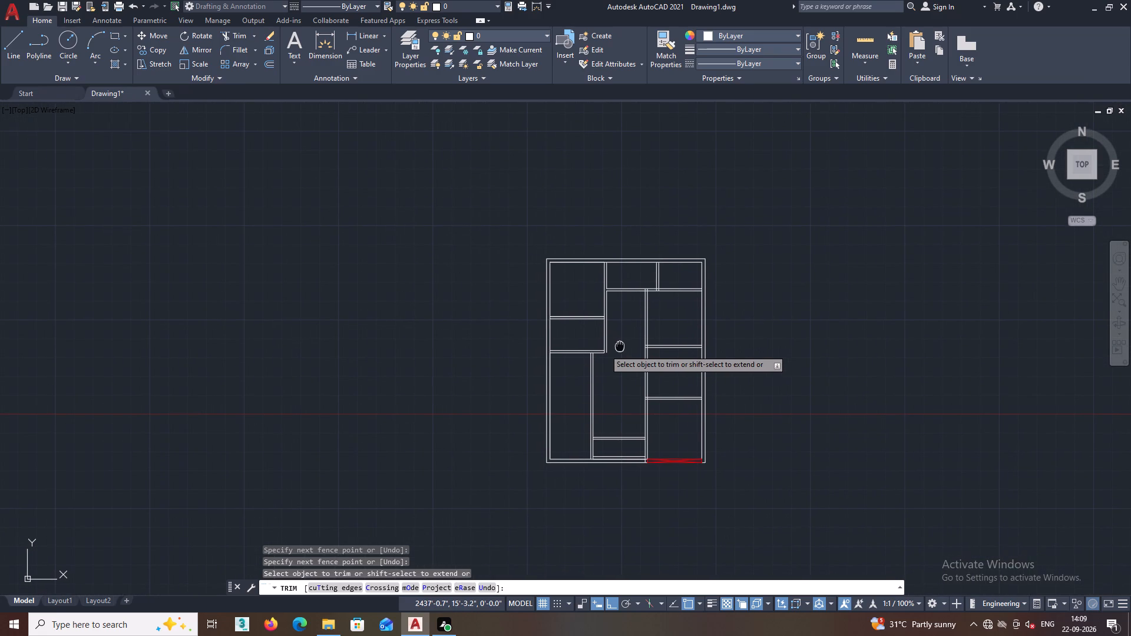
pyautogui.moveTo(620, 345); pyautogui.dragTo(610, 386, button='middle')
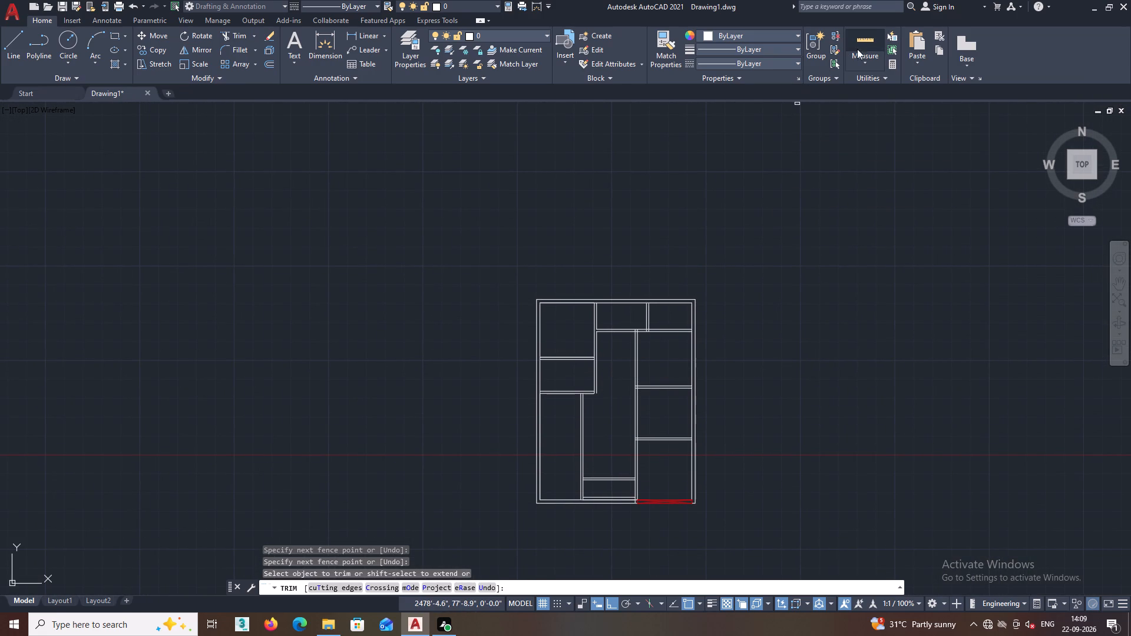
pyautogui.click(864, 41)
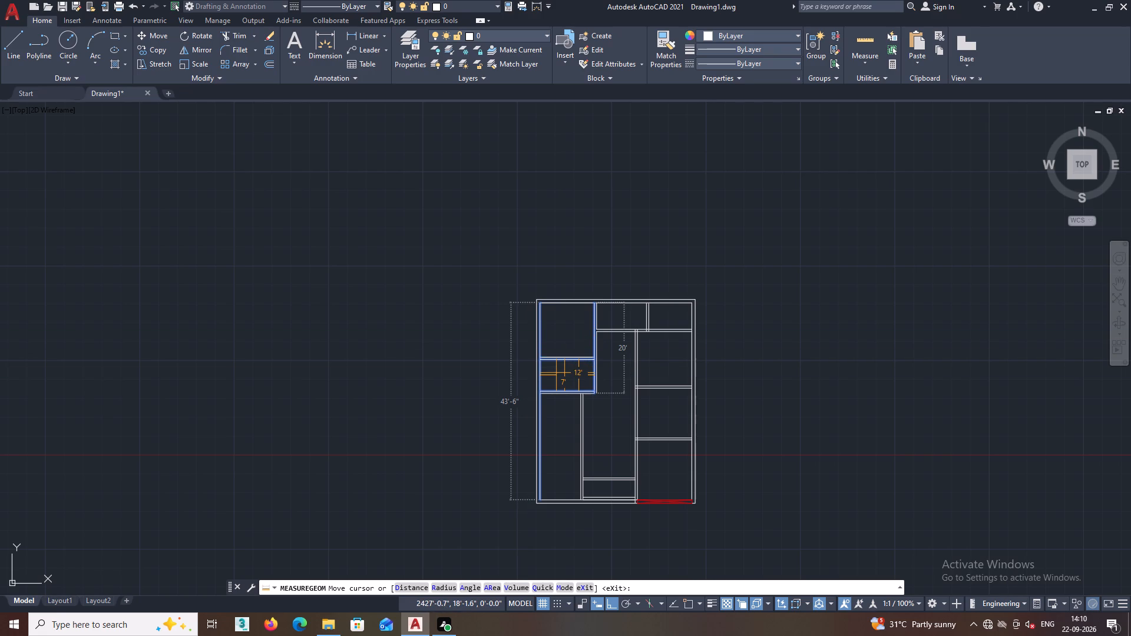
pyautogui.scroll(1, 564, 372)
pyautogui.press('Escape')
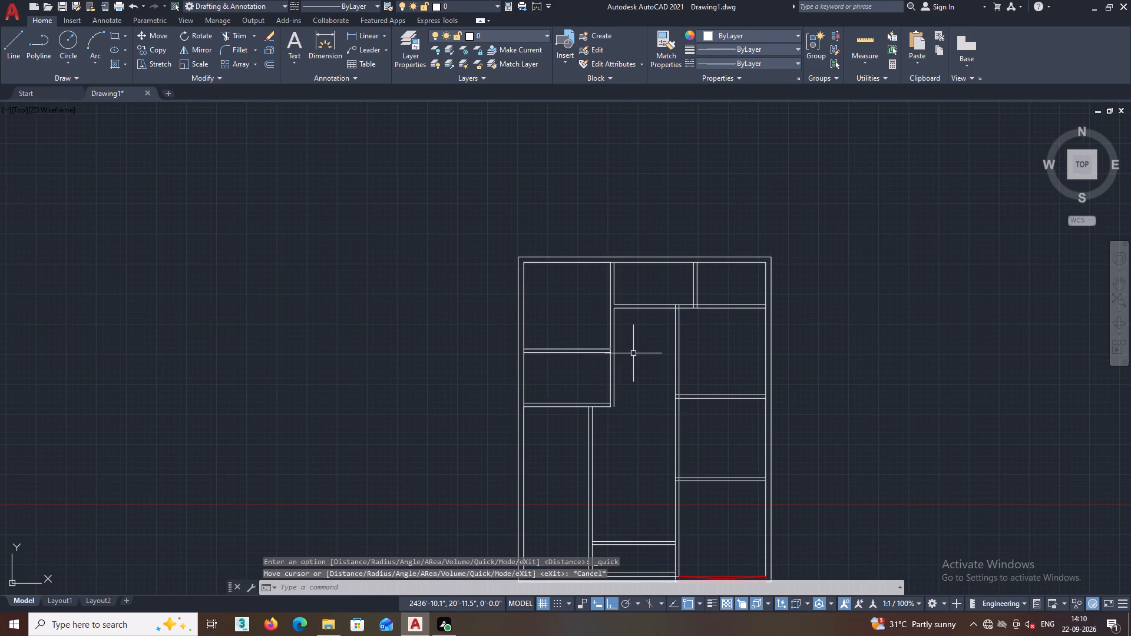
# Trim the vertical partition's inner line where the horizontal partition between the two upper-left rooms meets it, joining their interiors.
pyautogui.moveTo(633, 353); pyautogui.dragTo(614, 360, button='middle')
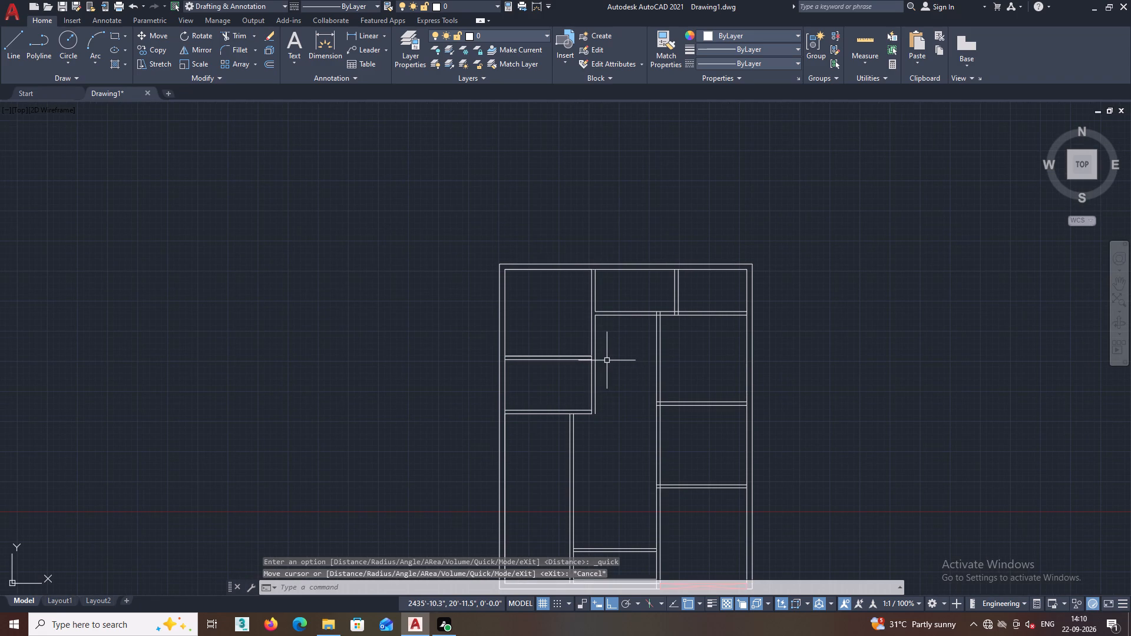
pyautogui.scroll(2, 606, 360)
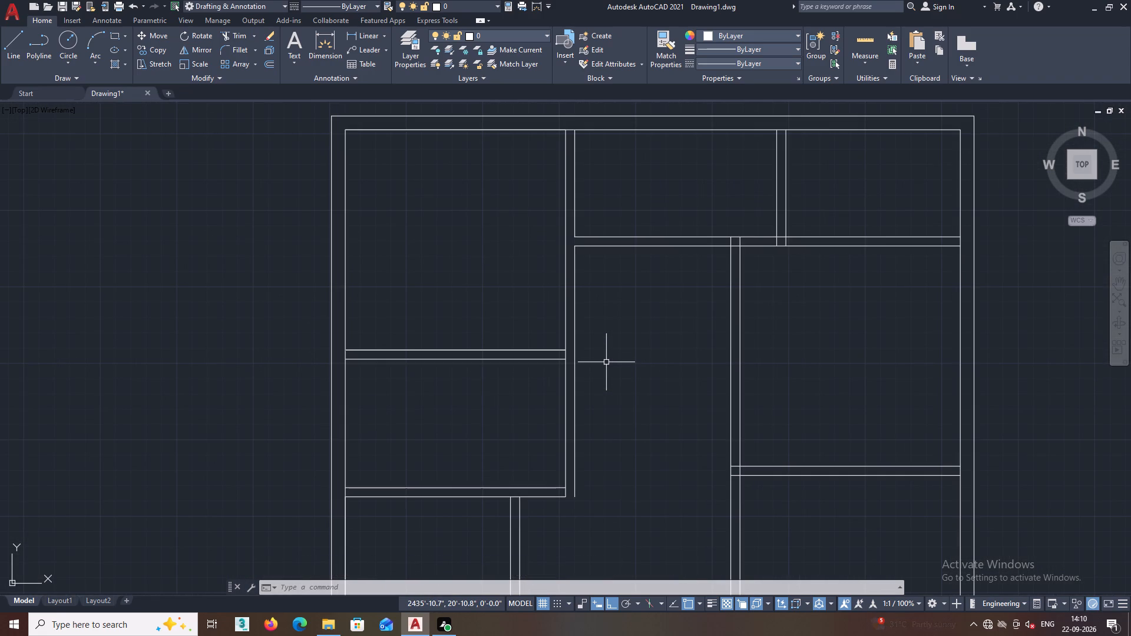
pyautogui.write('TR')
pyautogui.press('Return')
pyautogui.scroll(1, 564, 359)
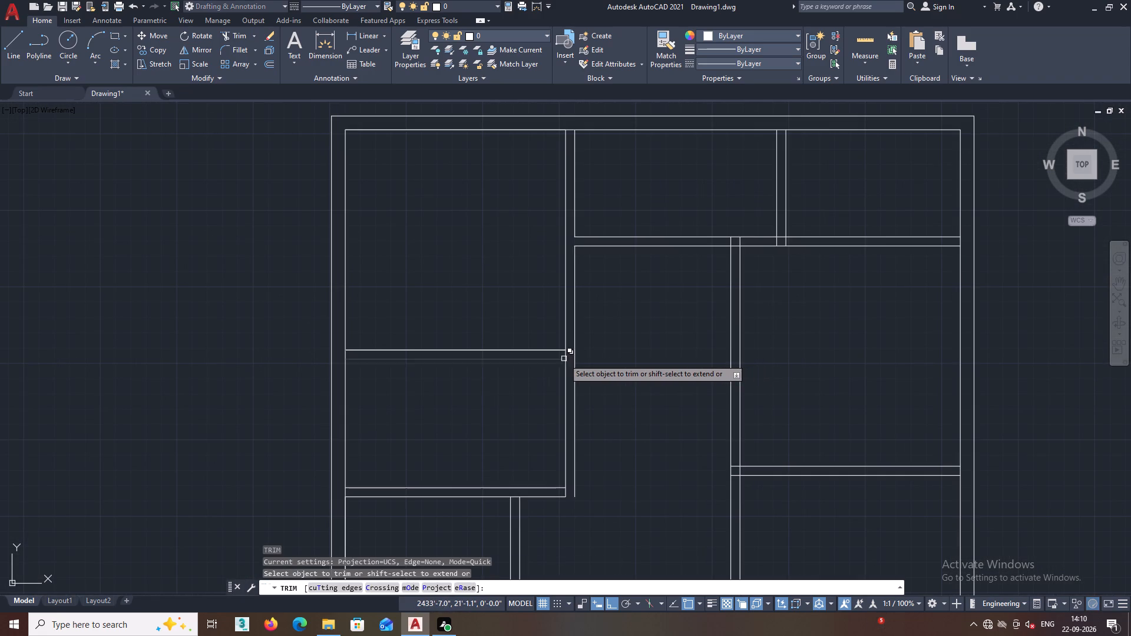
pyautogui.scroll(1, 564, 359)
pyautogui.doubleClick(564, 359)
pyautogui.scroll(-2, 624, 345)
pyautogui.moveTo(623, 372); pyautogui.dragTo(620, 360, button='middle')
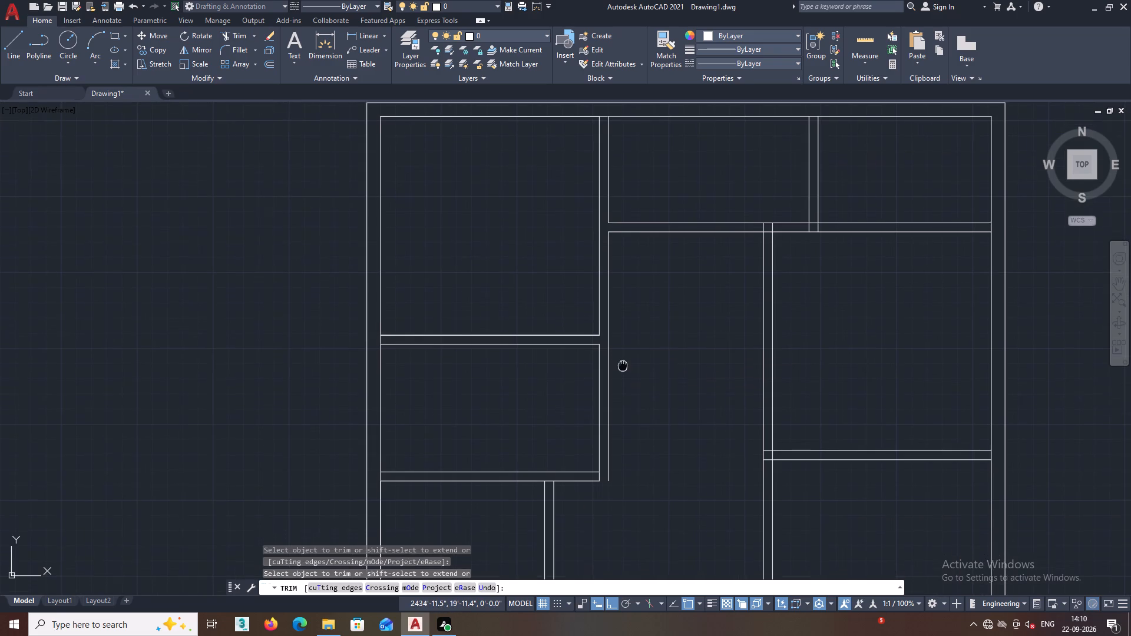
pyautogui.moveTo(620, 360); pyautogui.dragTo(608, 327, button='middle')
pyautogui.moveTo(607, 428); pyautogui.dragTo(616, 405, button='middle')
pyautogui.press('space')
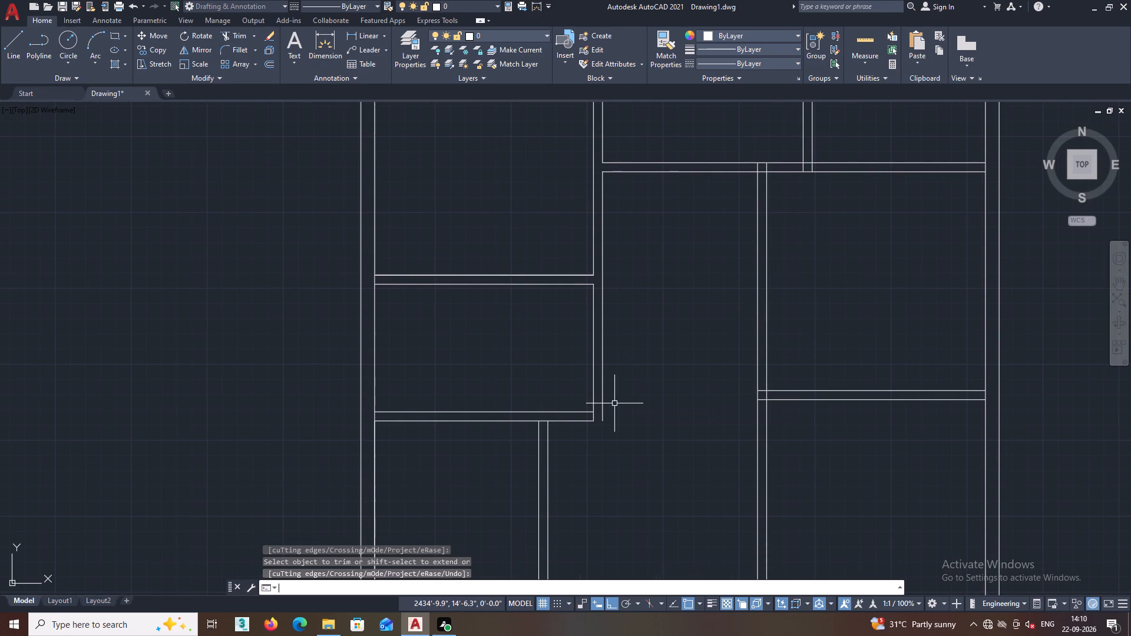
# Extend the lower line of the horizontal partition beneath the second left room to the vertical partition's outer line.
pyautogui.write('EX')
pyautogui.press('Return')
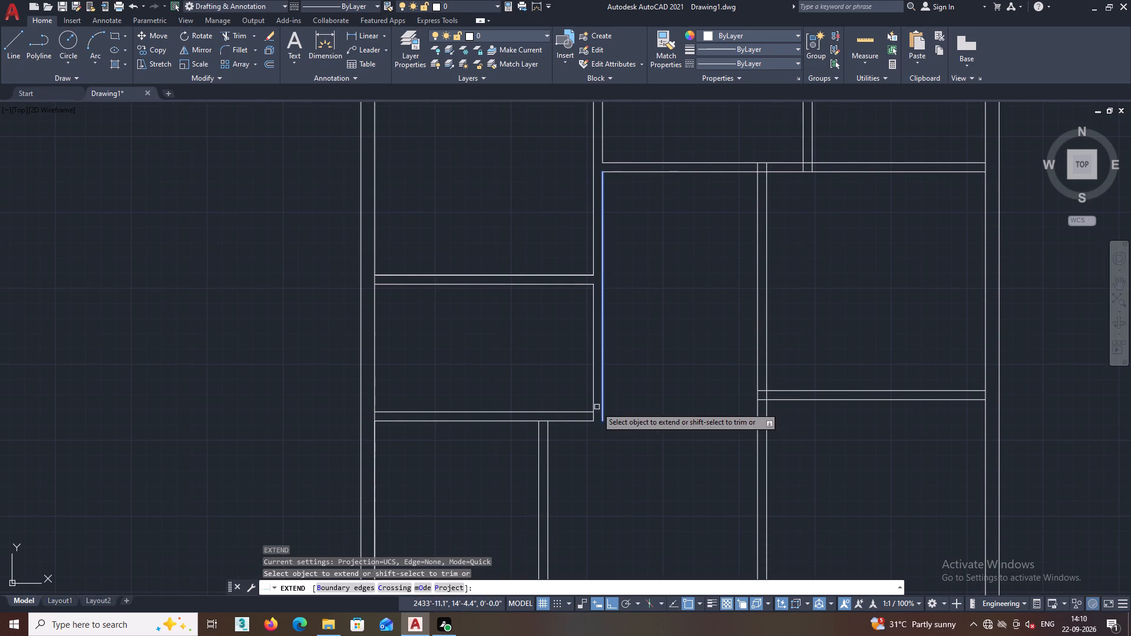
pyautogui.doubleClick(589, 422)
pyautogui.middleClick(612, 428)
pyautogui.middleClick(616, 420)
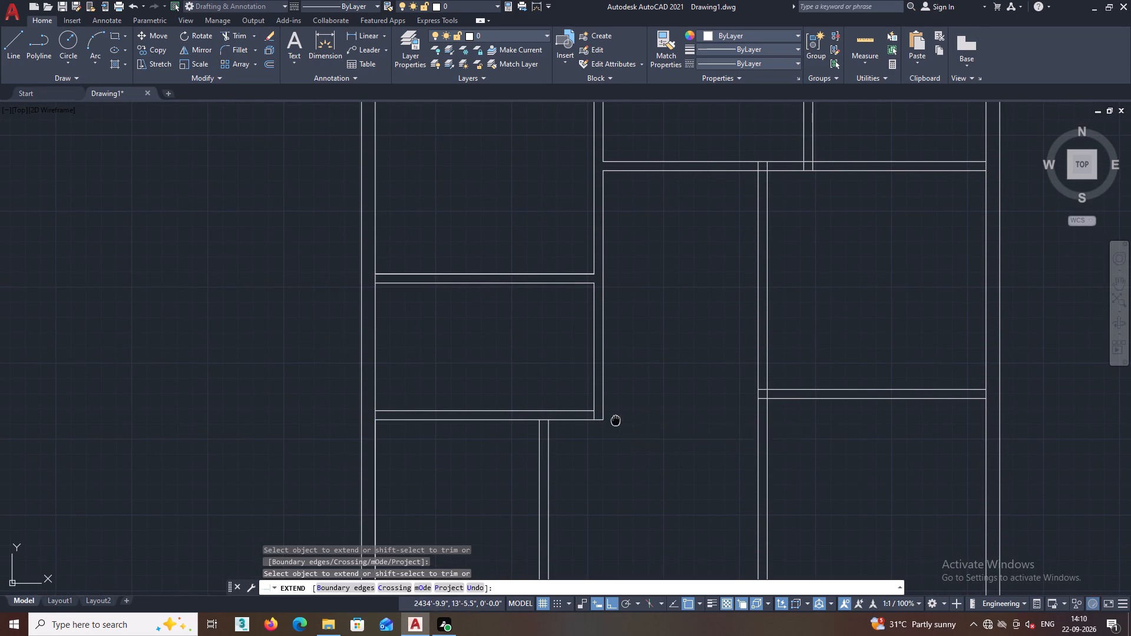
pyautogui.press('space')
# Trim the leftover inner vertical line stub crossing the partition corner at the second left room's lower right.
pyautogui.write('TR')
pyautogui.press('Return')
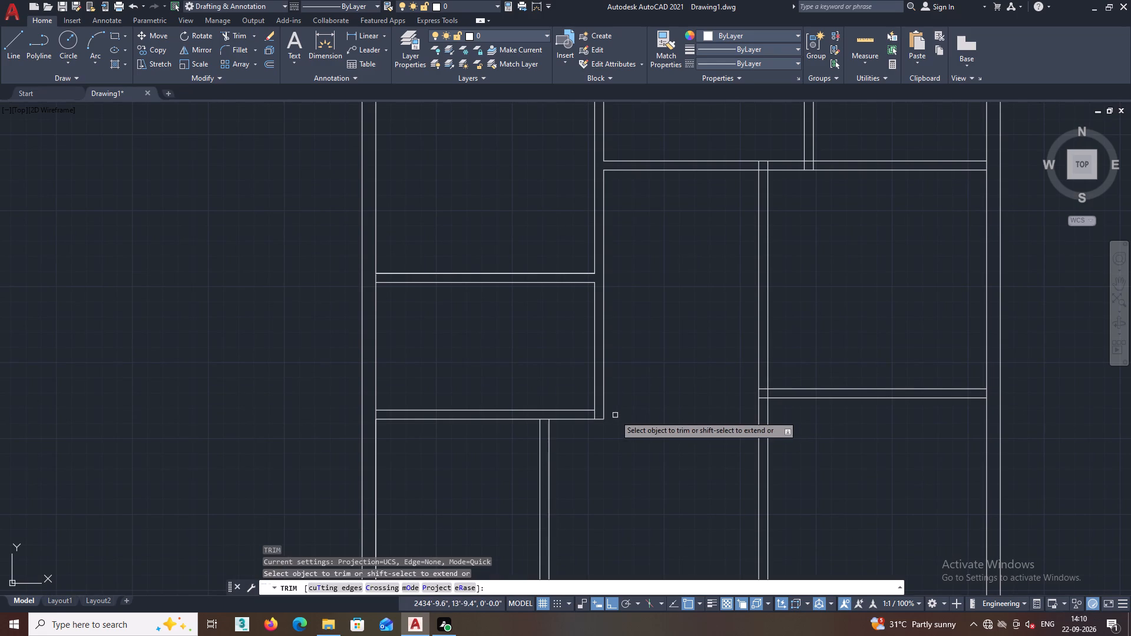
pyautogui.scroll(2, 596, 416)
pyautogui.click(593, 416)
pyautogui.scroll(-3, 603, 415)
pyautogui.moveTo(588, 440); pyautogui.dragTo(586, 399, button='middle')
pyautogui.scroll(-1, 591, 428)
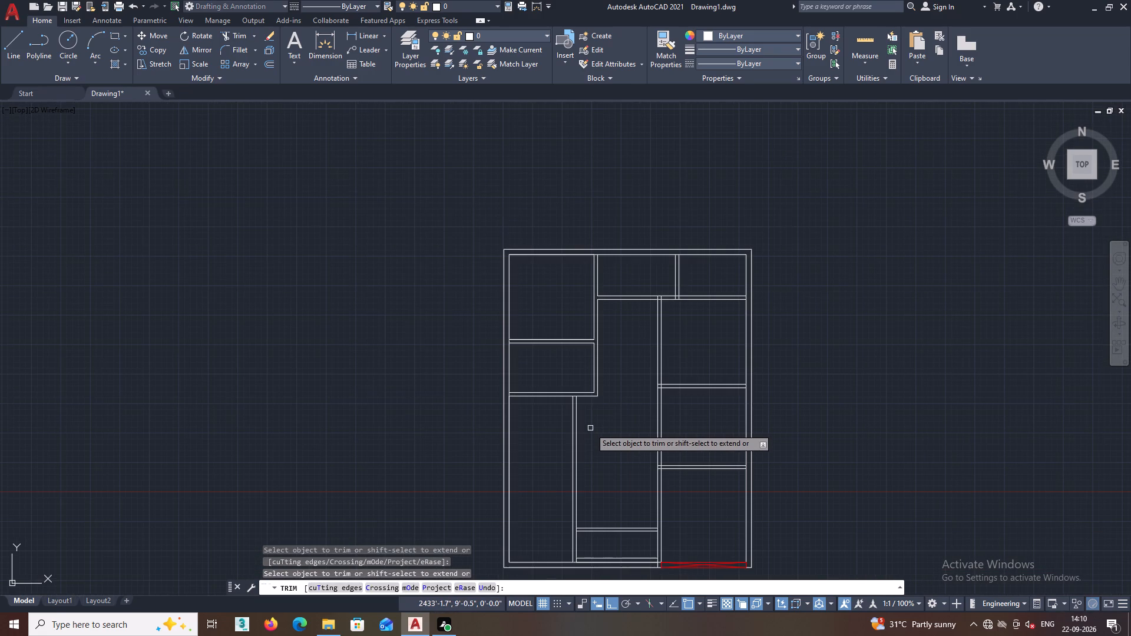
pyautogui.moveTo(584, 420); pyautogui.dragTo(577, 393, button='middle')
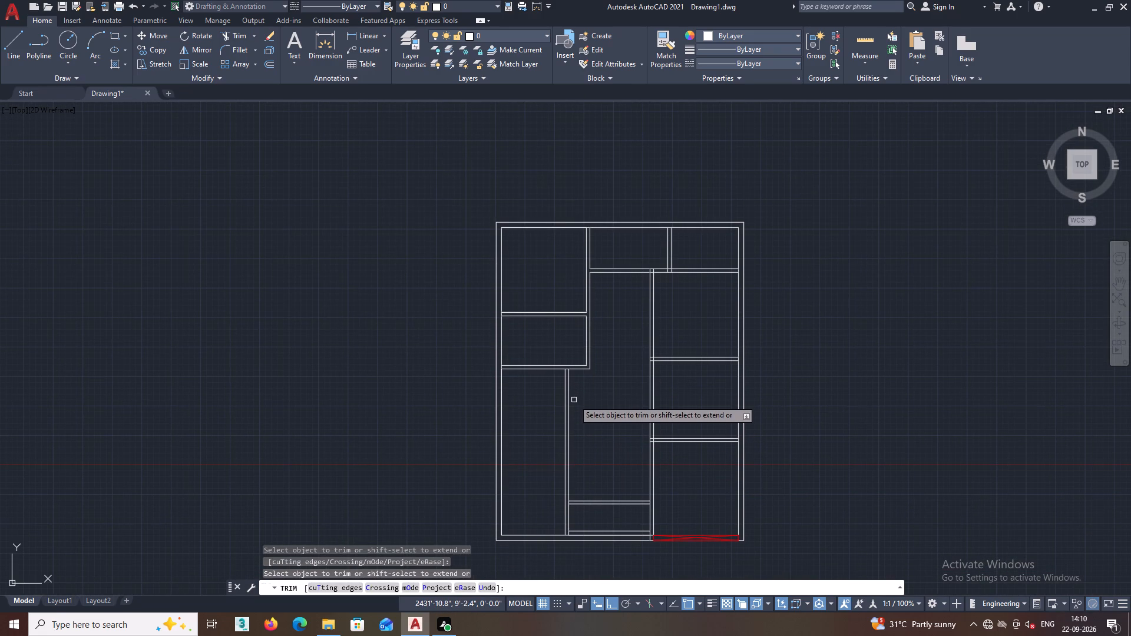
pyautogui.moveTo(573, 402); pyautogui.dragTo(568, 383, button='middle')
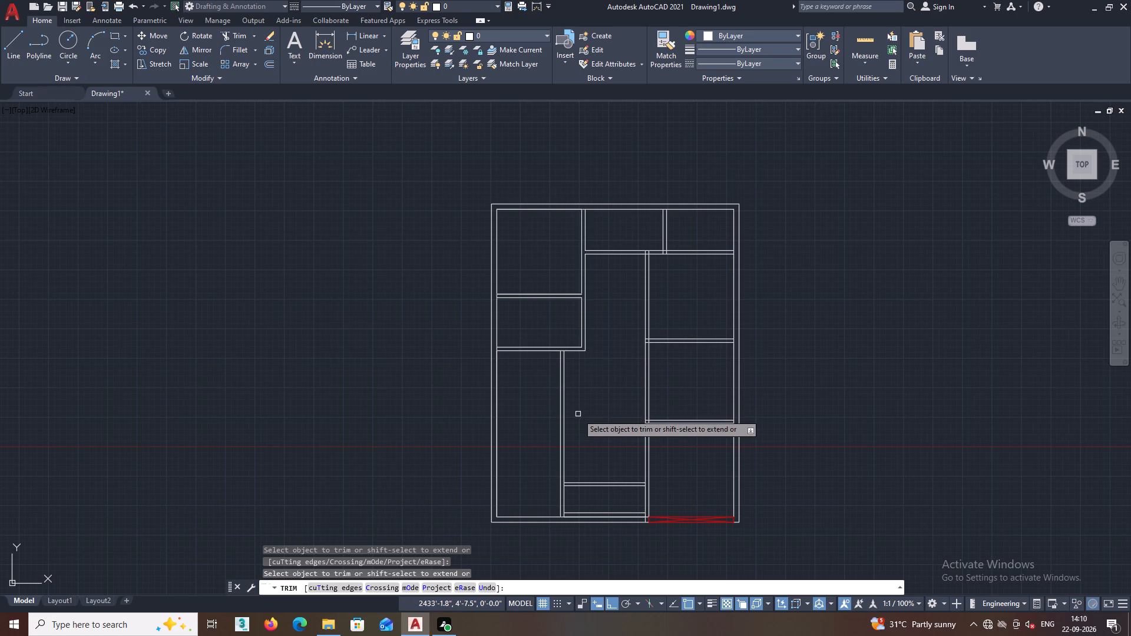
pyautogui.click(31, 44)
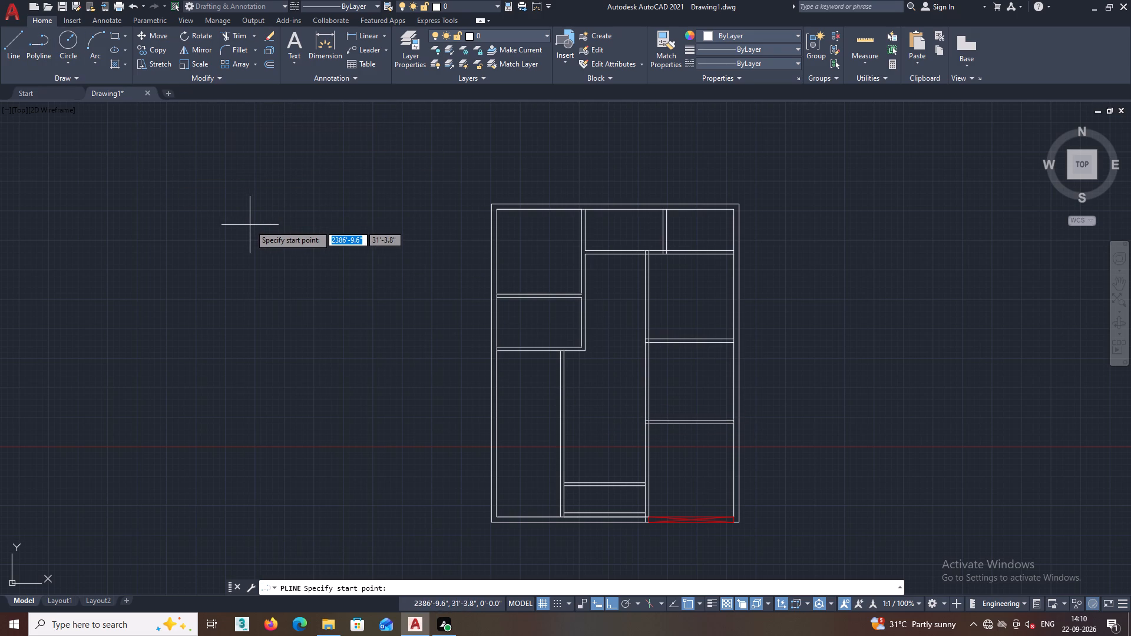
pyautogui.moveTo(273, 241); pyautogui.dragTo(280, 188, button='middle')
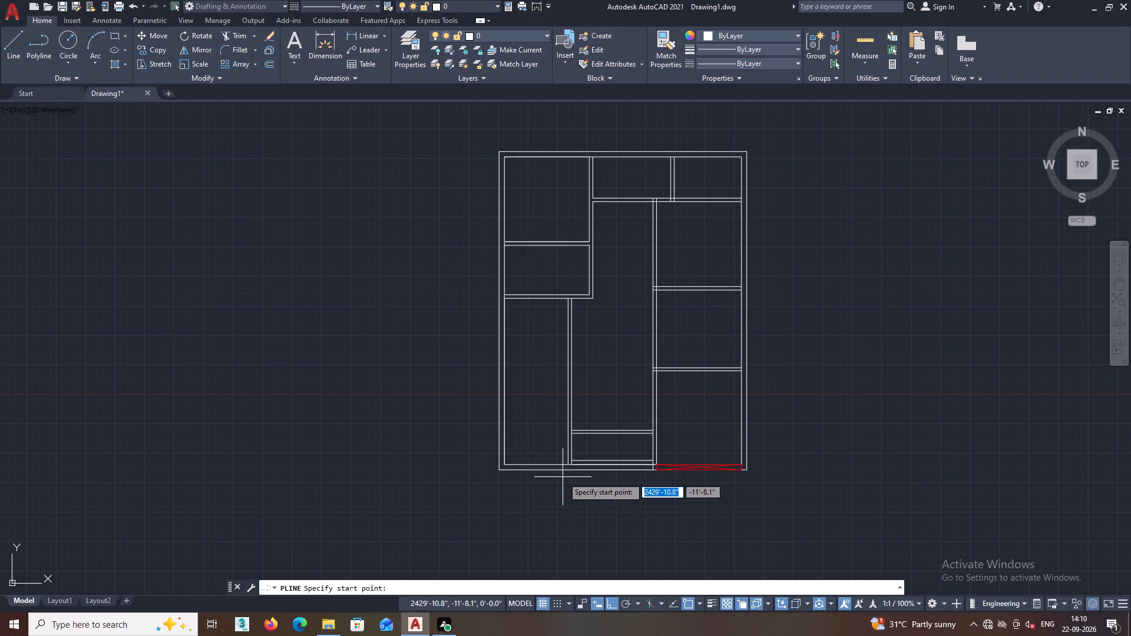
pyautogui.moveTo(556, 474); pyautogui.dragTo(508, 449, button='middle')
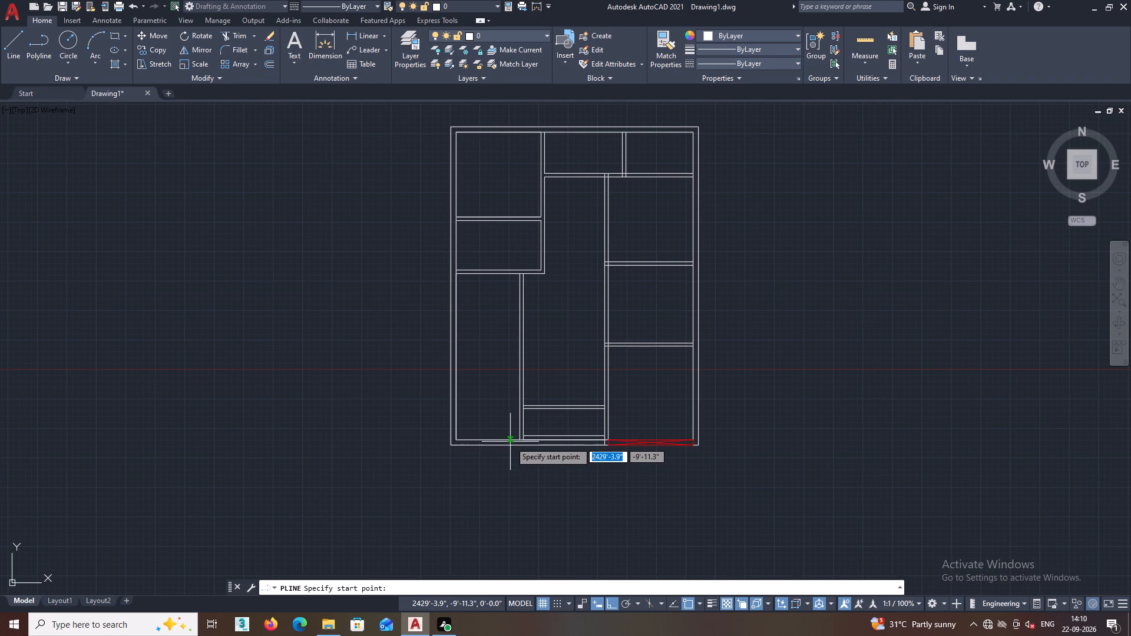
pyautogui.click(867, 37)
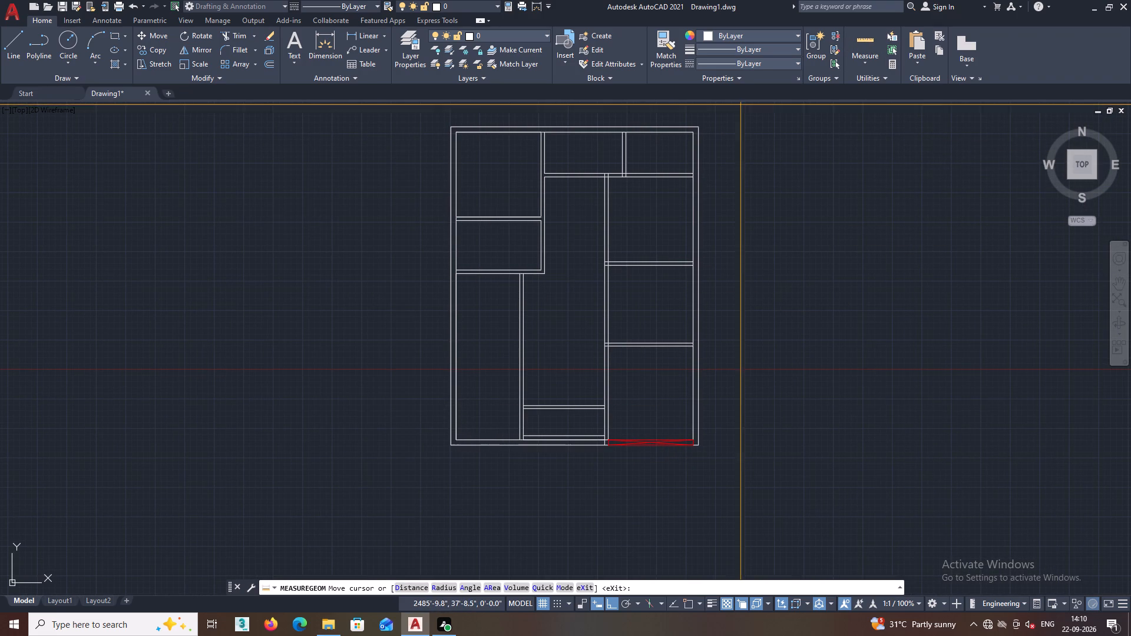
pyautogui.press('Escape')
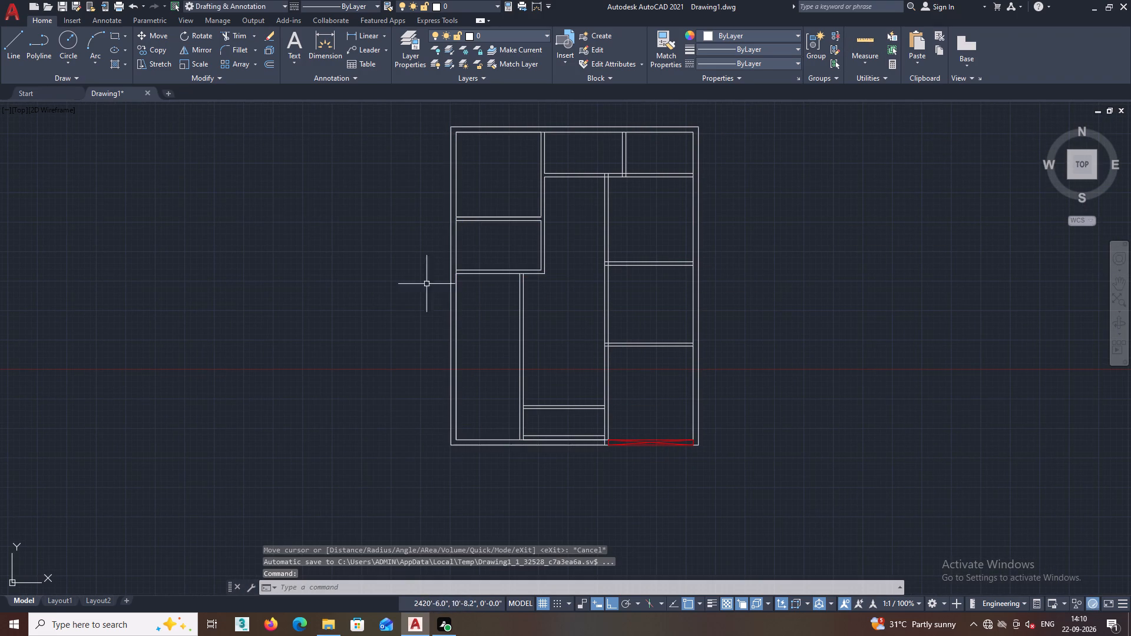
# Draw a polyline along the lower-left room's inner bottom edge, from the outer wall's inner corner to the vertical partition.
pyautogui.click(34, 41)
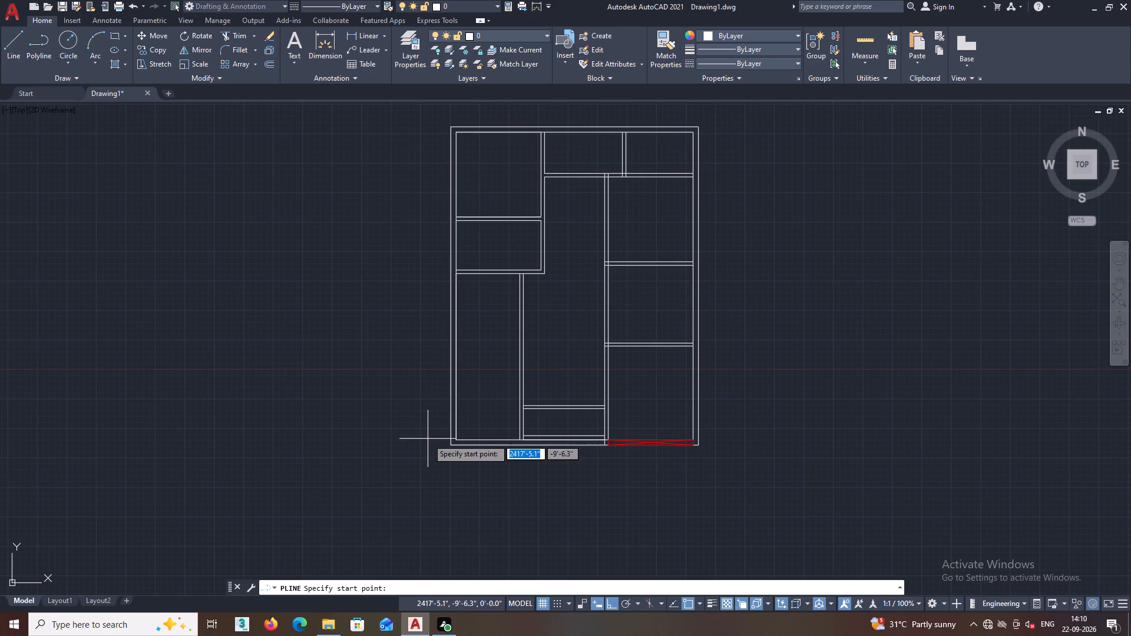
pyautogui.scroll(1, 431, 440)
pyautogui.scroll(1, 482, 438)
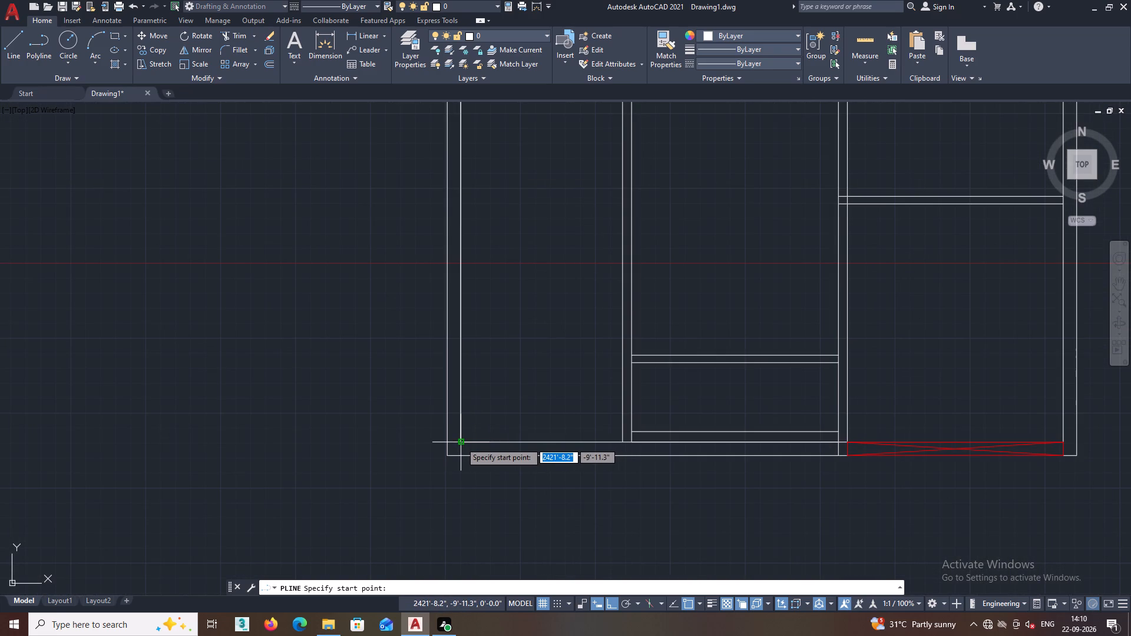
pyautogui.click(461, 442)
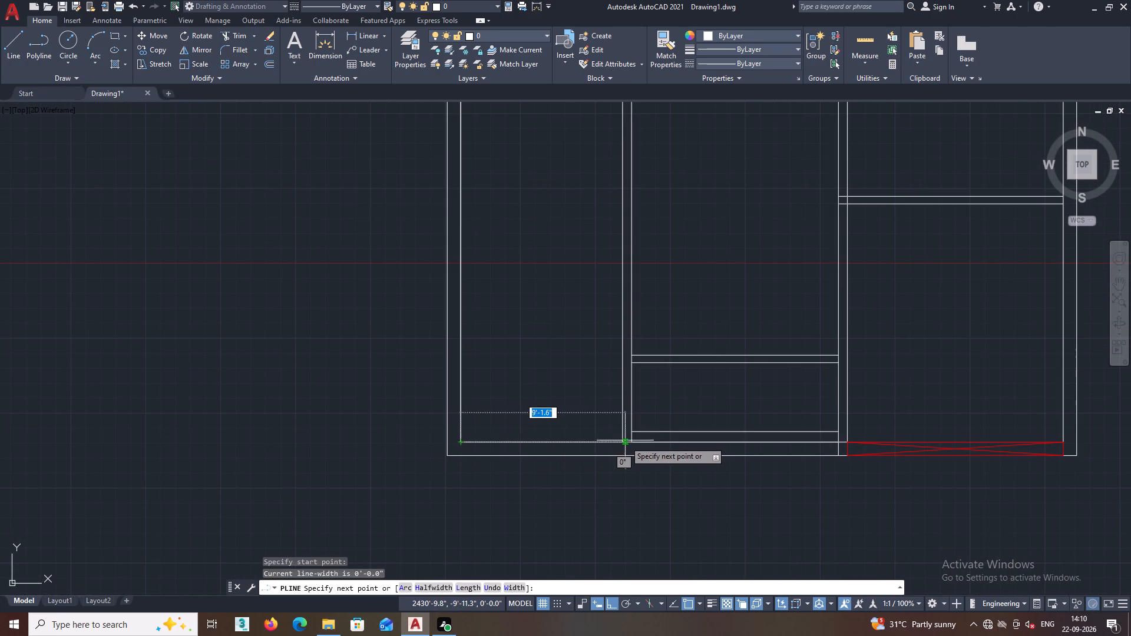
pyautogui.click(623, 442)
pyautogui.press('Escape')
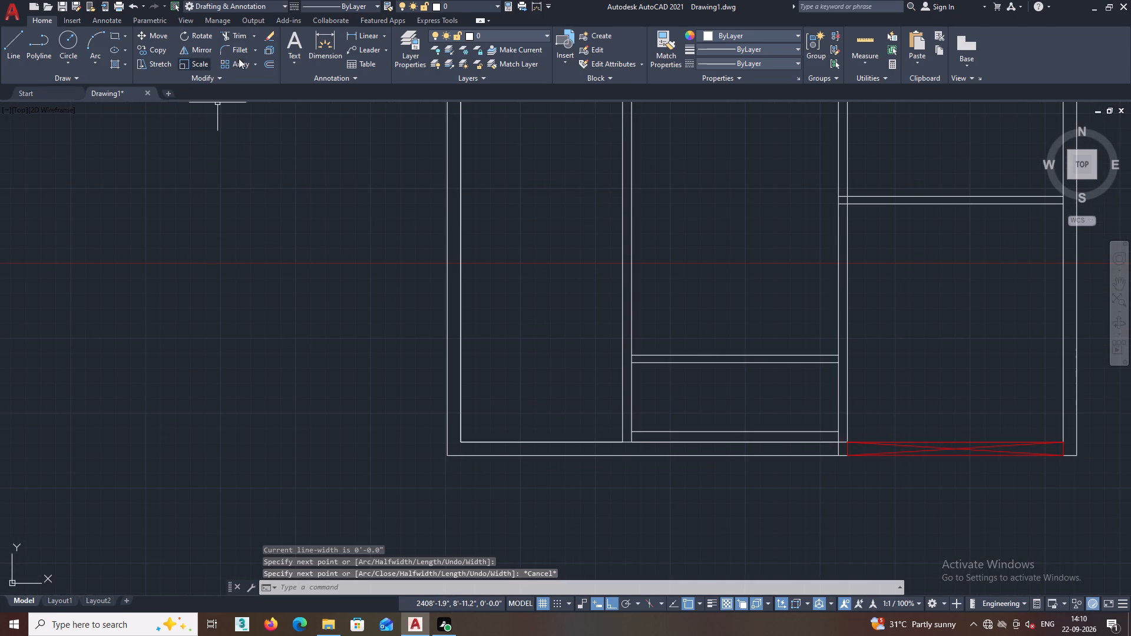
# Offset the new bottom polyline 12'1" upward inside the lower-left room.
pyautogui.click(272, 62)
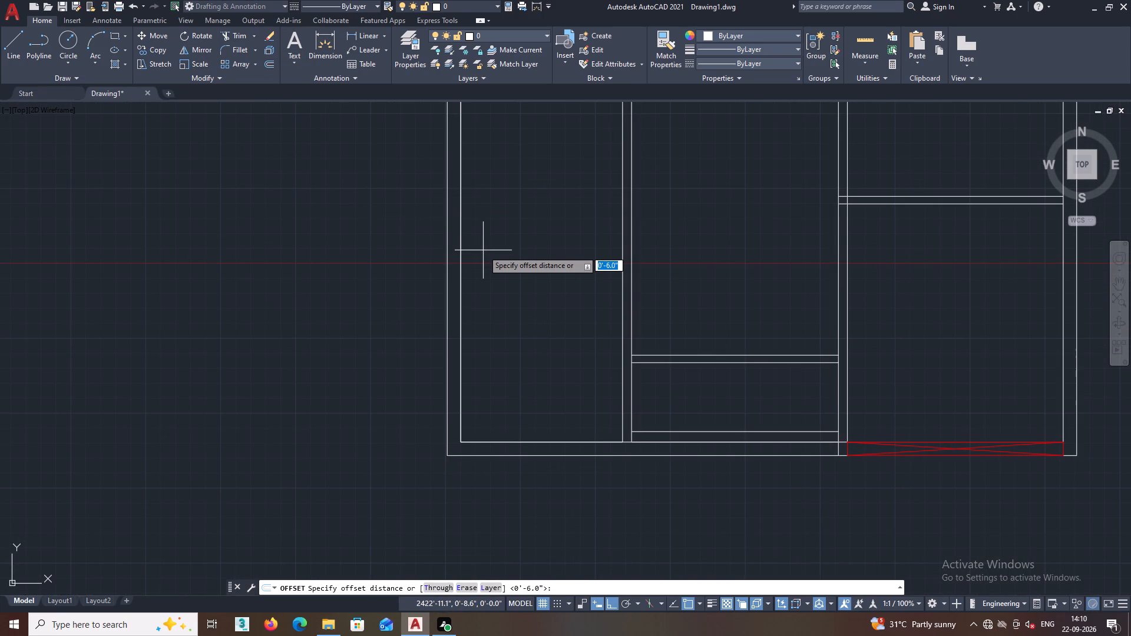
pyautogui.write("12'1")
pyautogui.press('Return')
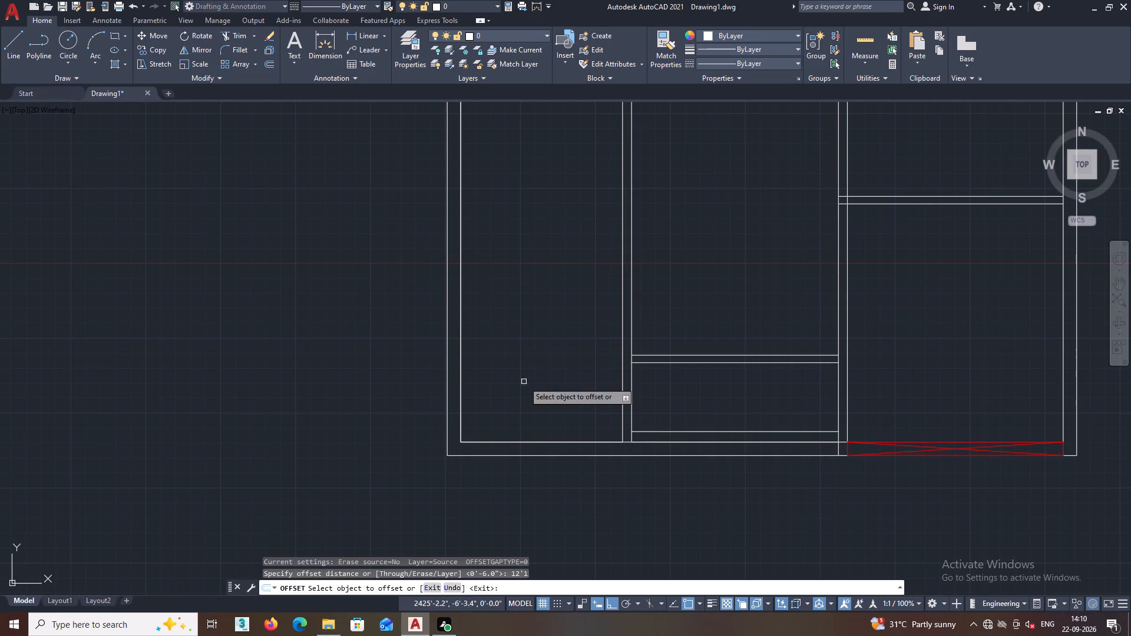
pyautogui.click(527, 440)
pyautogui.click(529, 386)
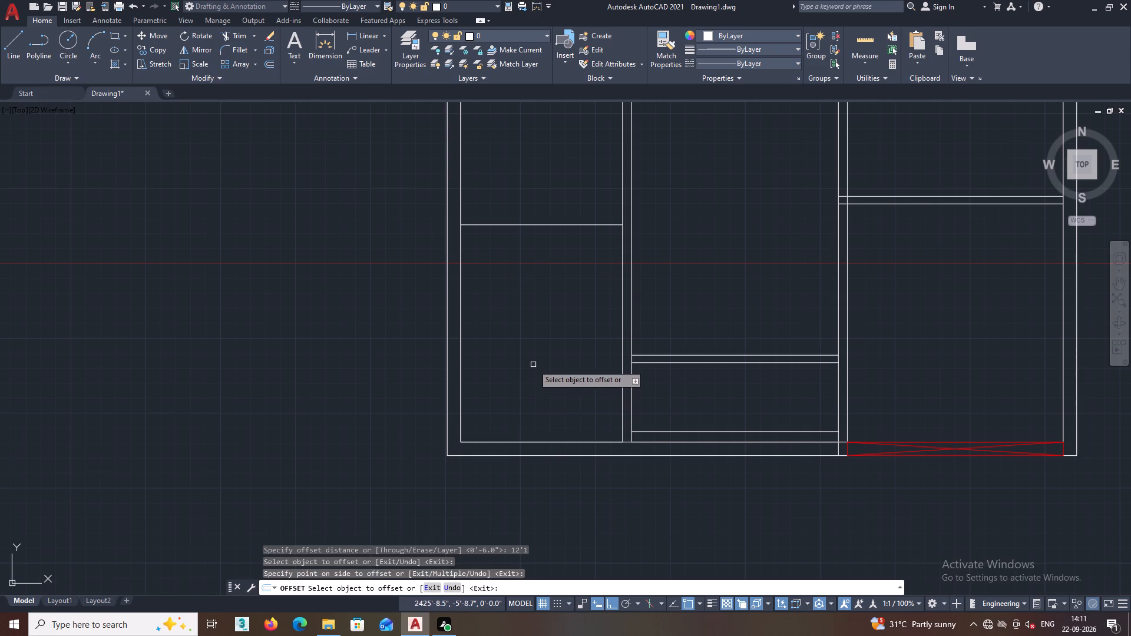
pyautogui.moveTo(534, 361); pyautogui.dragTo(558, 528, button='middle')
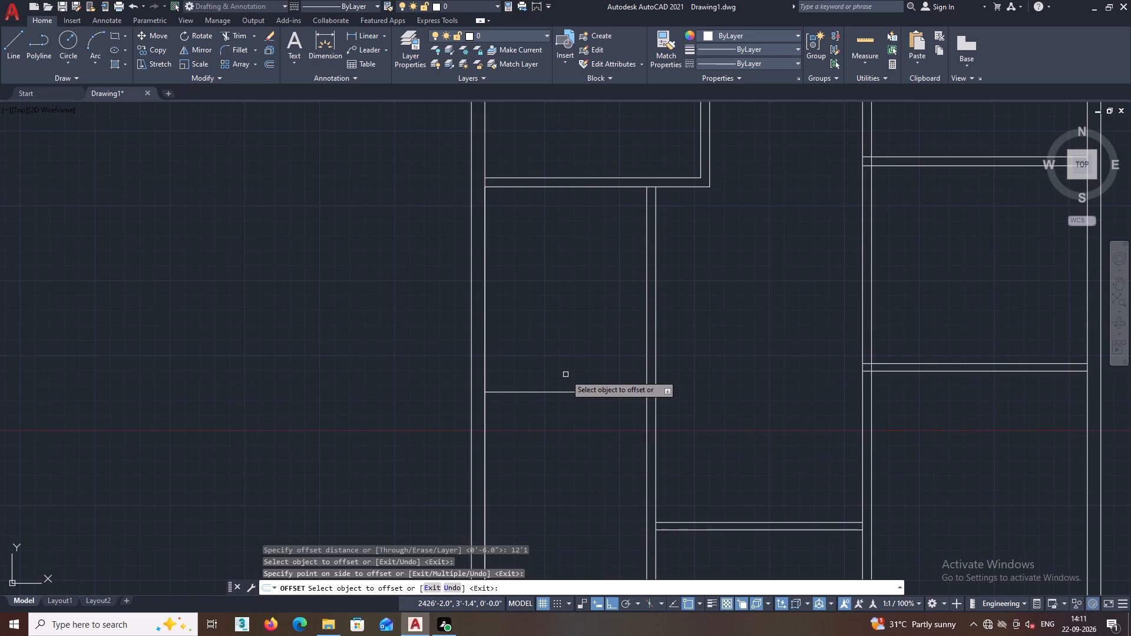
pyautogui.moveTo(567, 337); pyautogui.dragTo(562, 372, button='middle')
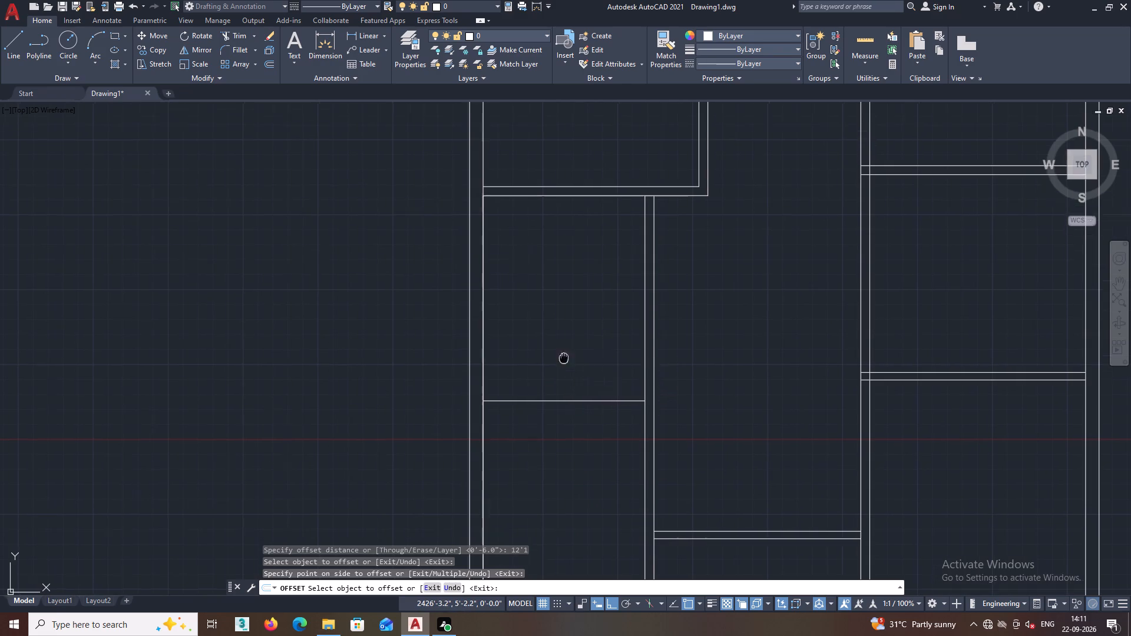
pyautogui.moveTo(562, 372); pyautogui.dragTo(561, 410, button='middle')
pyautogui.press('space')
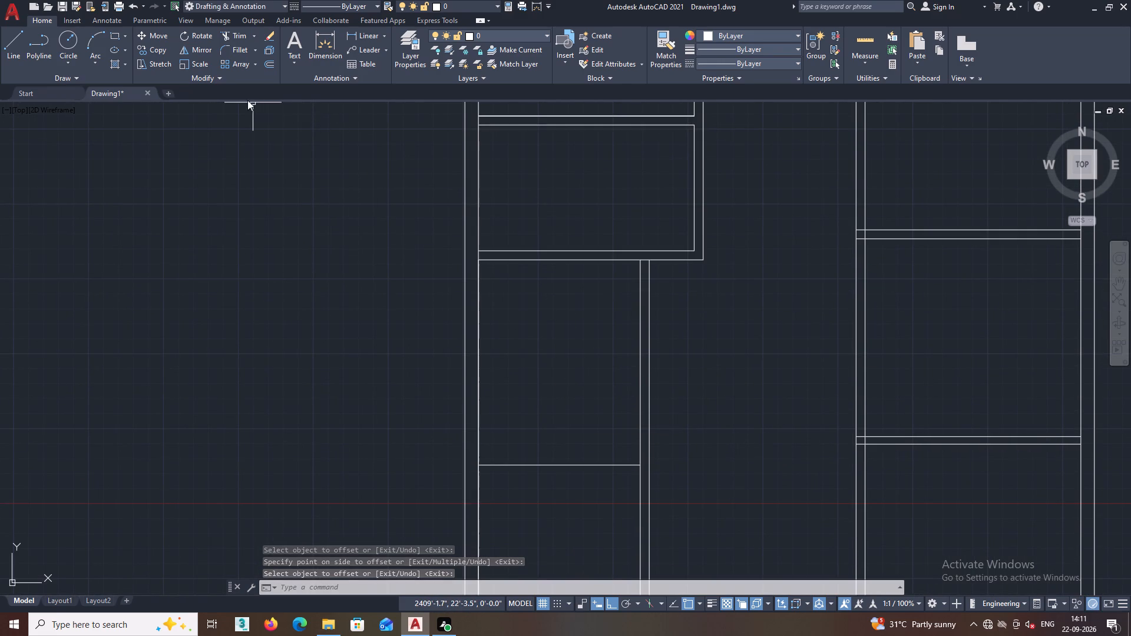
# Draw a polyline down the left outer wall's inner face, from the second left room's bottom partition to the 12'1" offset line.
pyautogui.doubleClick(42, 41)
pyautogui.scroll(1, 439, 271)
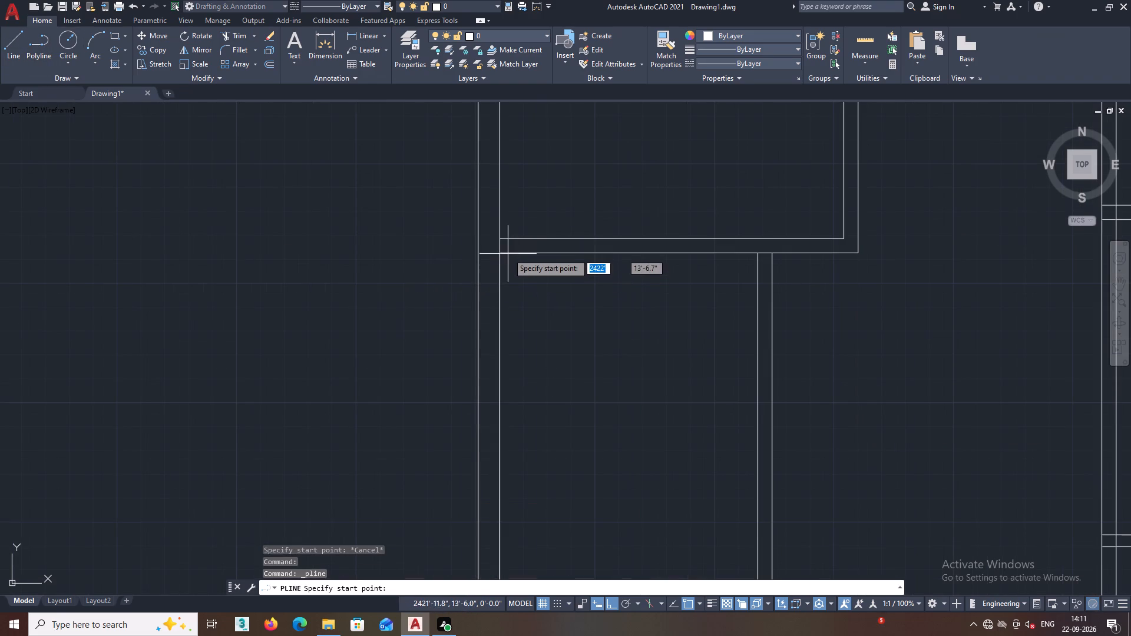
pyautogui.click(501, 253)
pyautogui.scroll(-2, 510, 376)
pyautogui.moveTo(512, 333); pyautogui.dragTo(515, 302, button='middle')
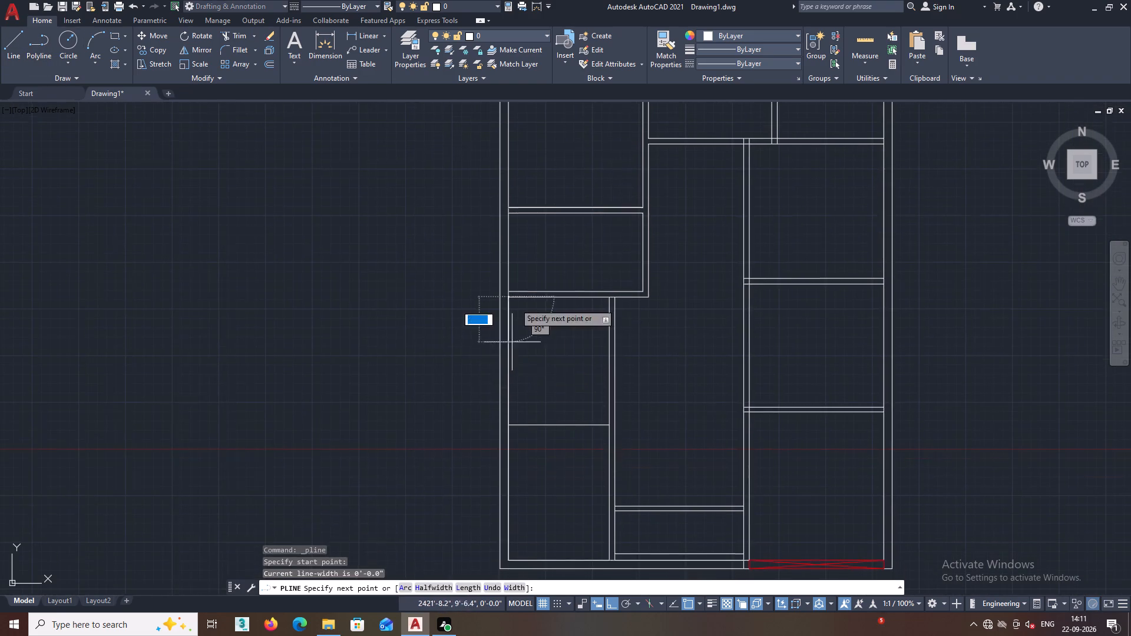
pyautogui.scroll(1, 508, 387)
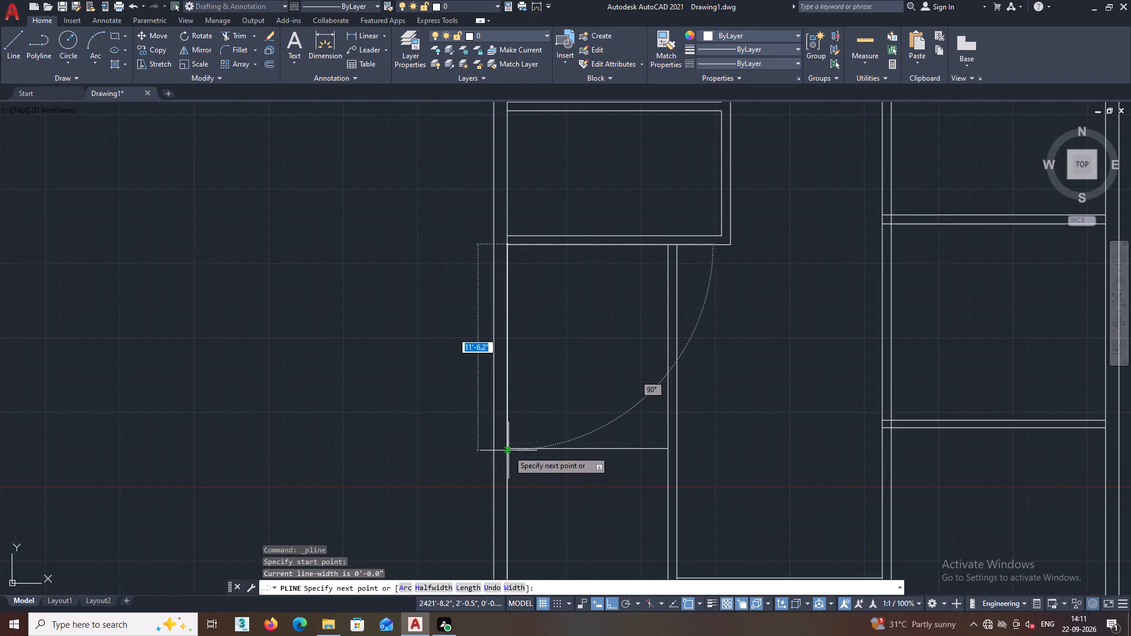
pyautogui.doubleClick(505, 449)
pyautogui.press('Escape')
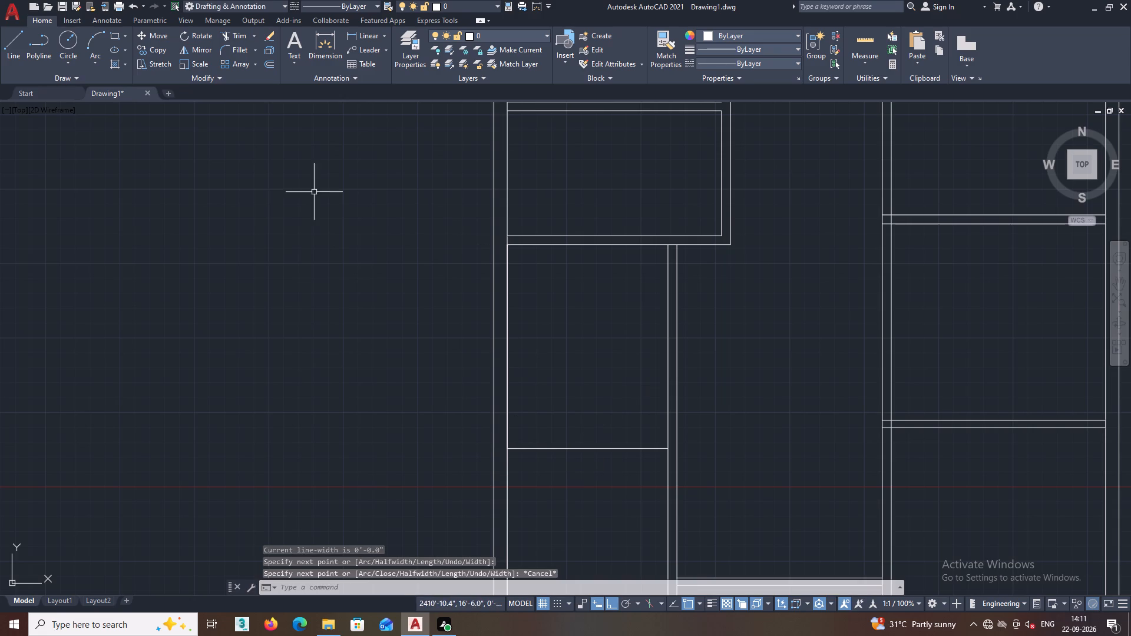
# Offset the new vertical polyline 3' inward and the lower line of the second left room's bottom partition 3' downward.
pyautogui.click(272, 61)
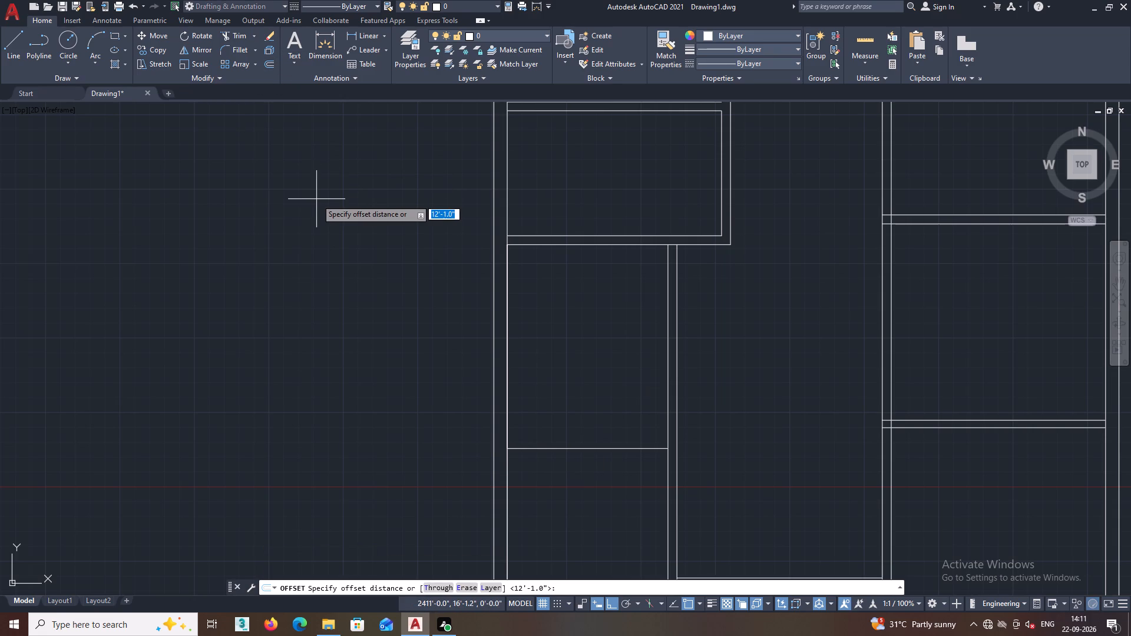
pyautogui.press('3')
pyautogui.press("'")
pyautogui.press('Return')
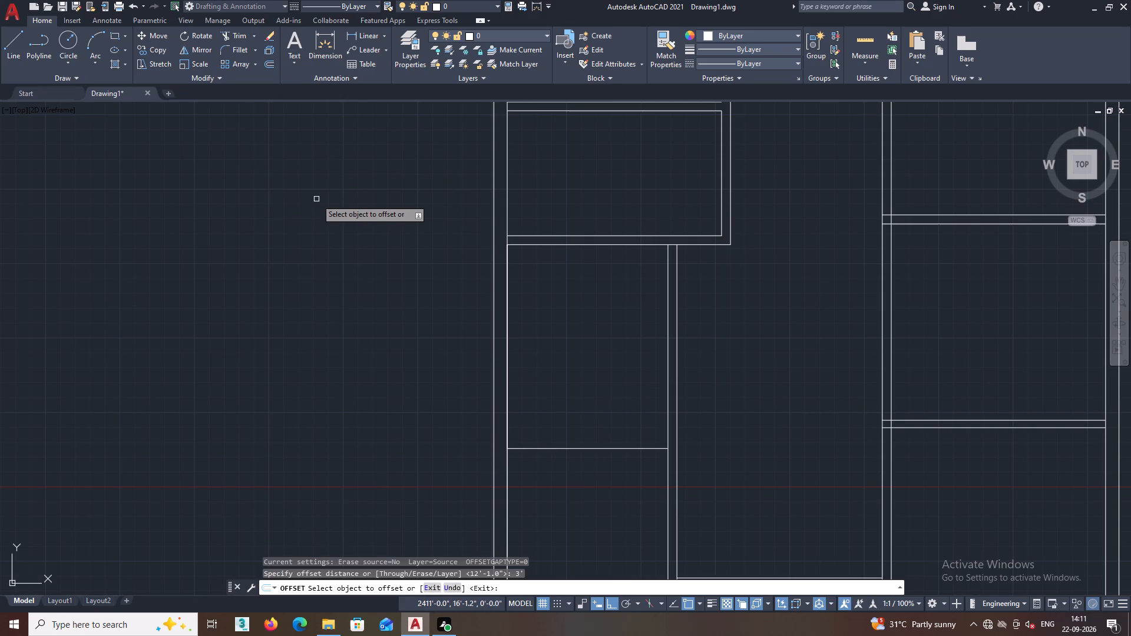
pyautogui.click(509, 317)
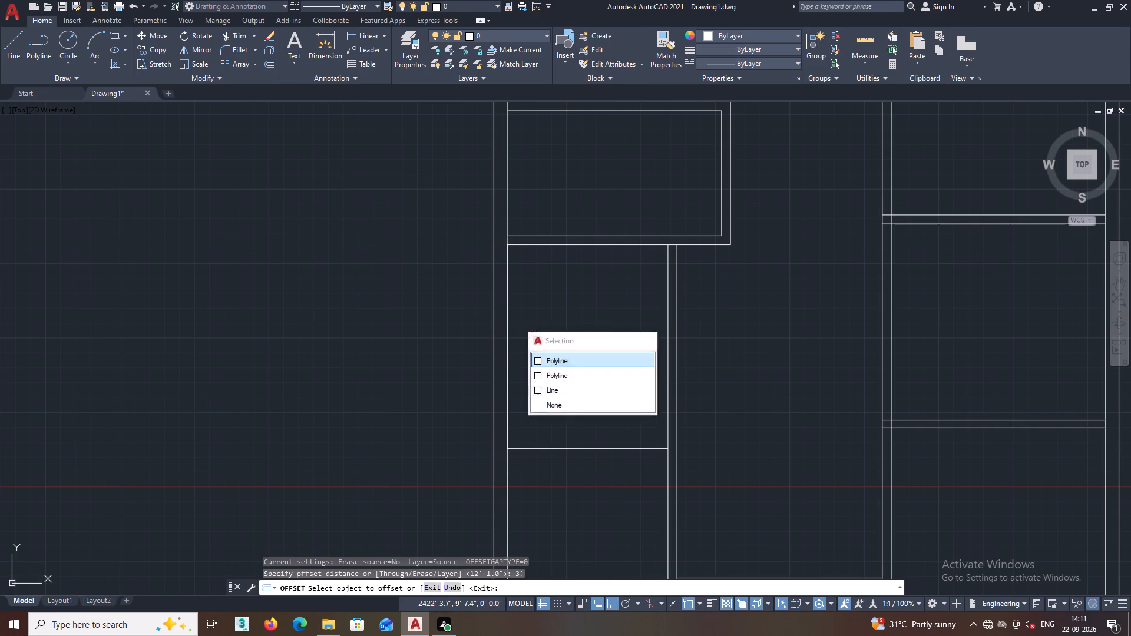
pyautogui.click(518, 315)
pyautogui.moveTo(511, 316); pyautogui.dragTo(504, 323, button='middle')
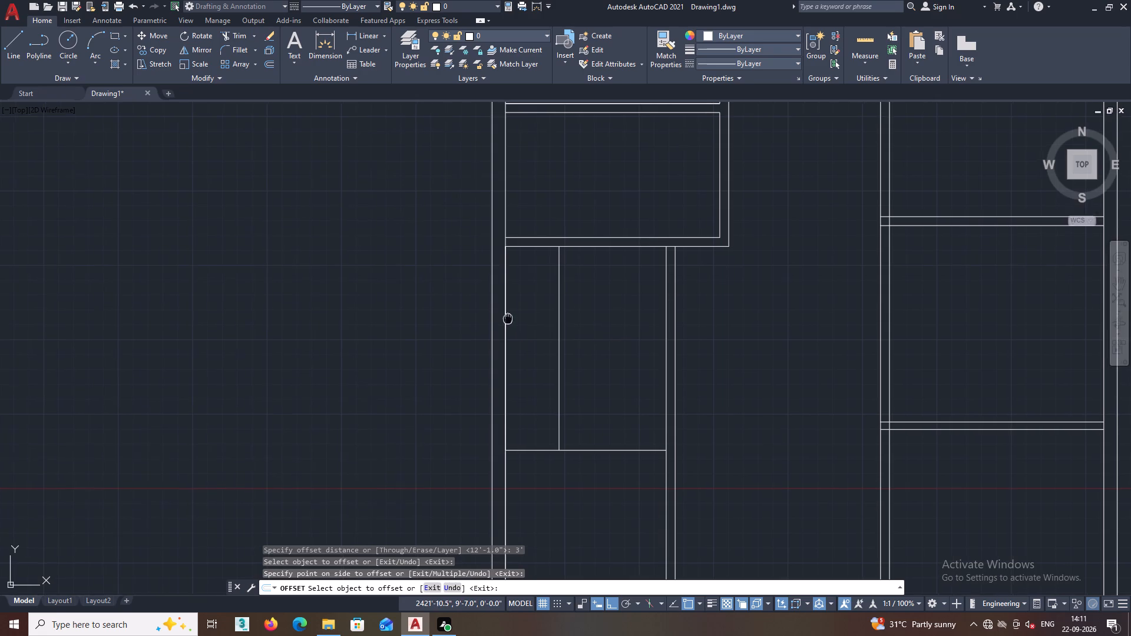
pyautogui.moveTo(504, 323); pyautogui.dragTo(501, 326, button='middle')
pyautogui.click(561, 256)
pyautogui.doubleClick(551, 294)
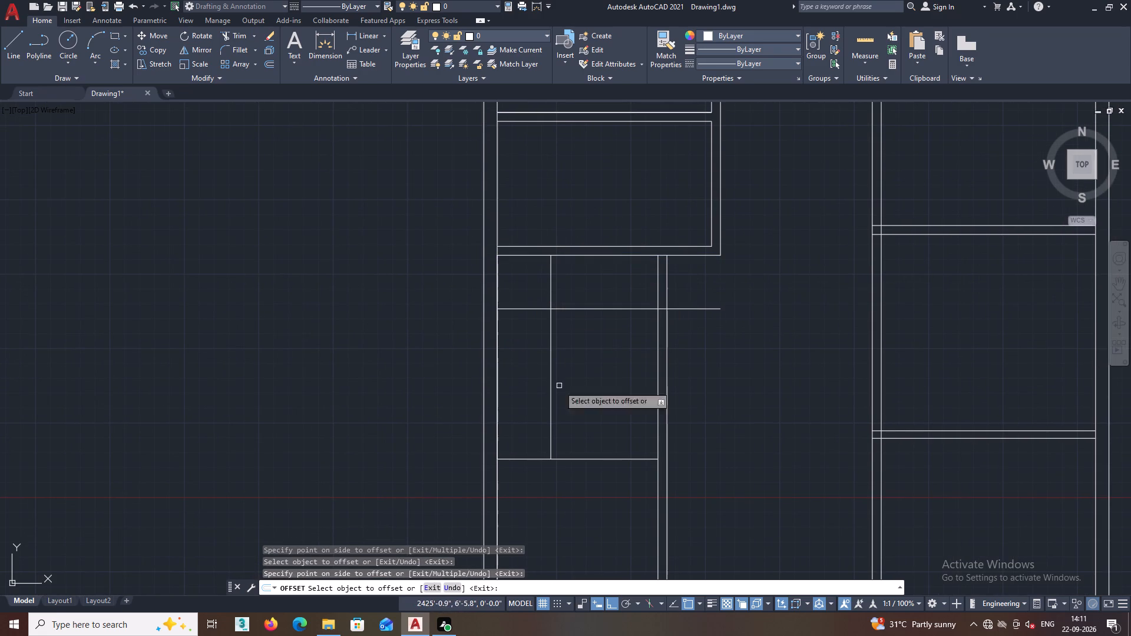
# Check the dimensions of the lower-left room with the quick Measure tool.
pyautogui.moveTo(565, 436); pyautogui.dragTo(541, 420, button='middle')
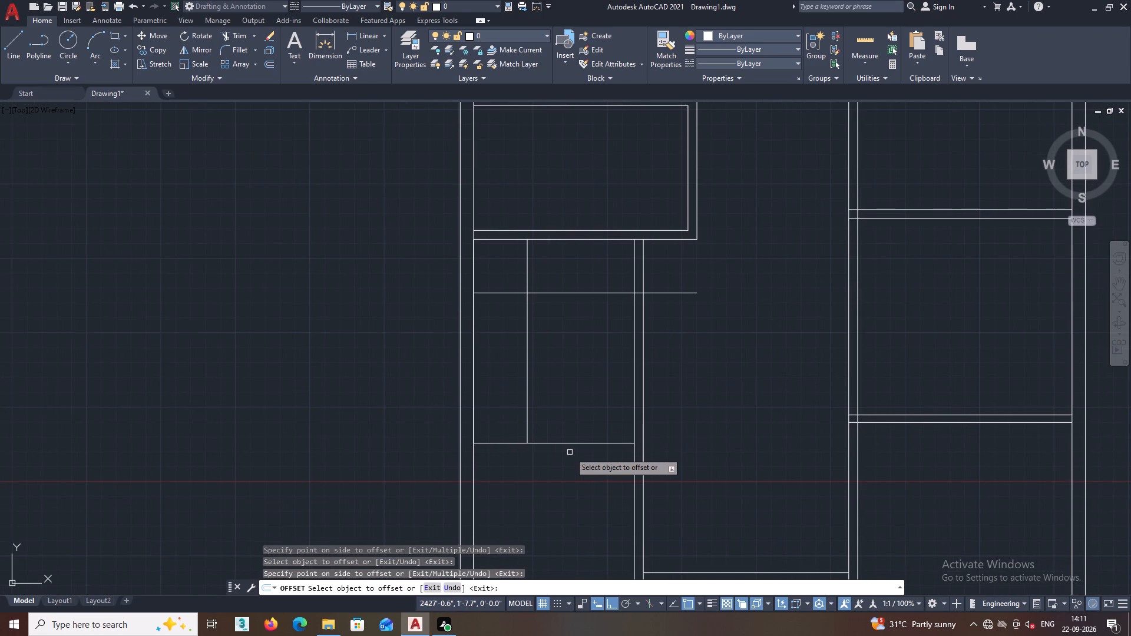
pyautogui.scroll(-1, 569, 453)
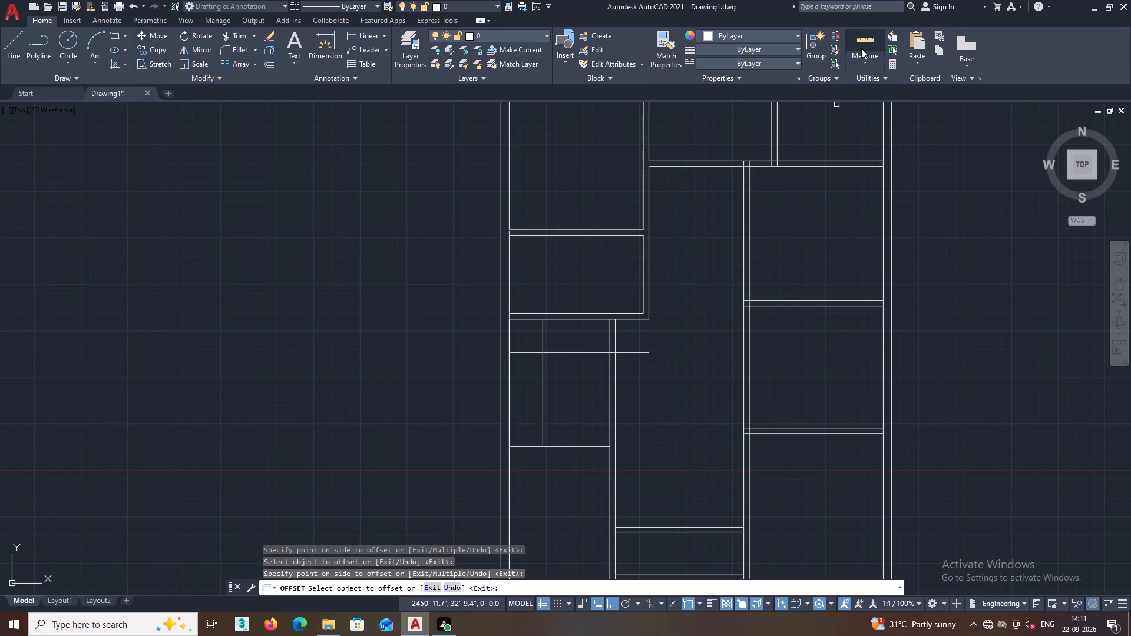
pyautogui.moveTo(535, 503); pyautogui.dragTo(542, 390, button='middle')
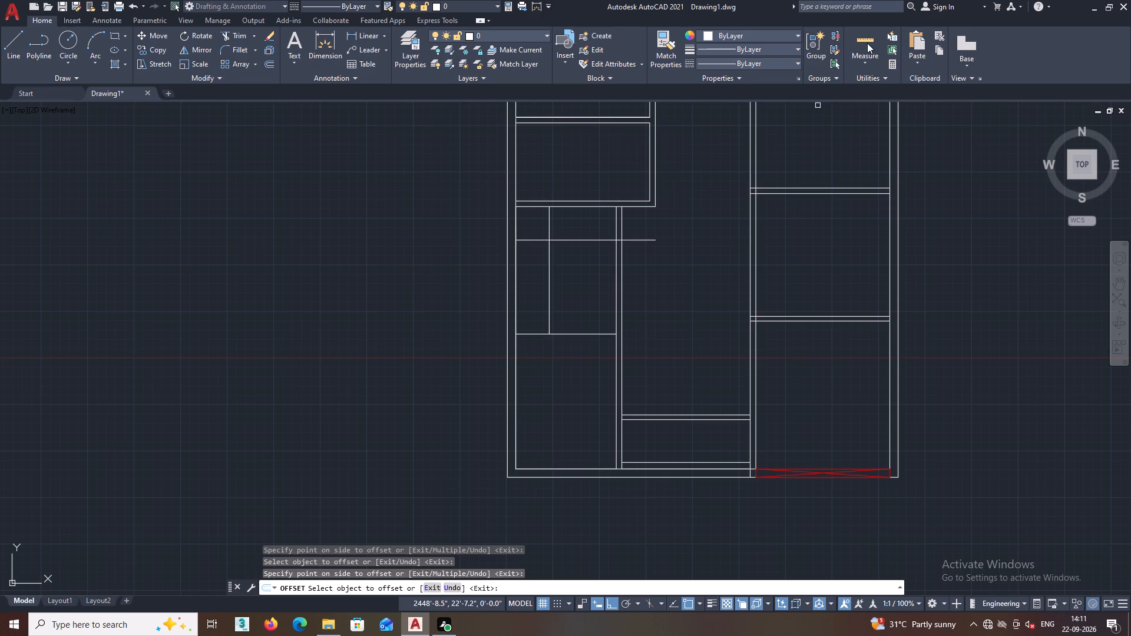
pyautogui.click(867, 41)
pyautogui.moveTo(560, 381); pyautogui.dragTo(545, 395, button='middle')
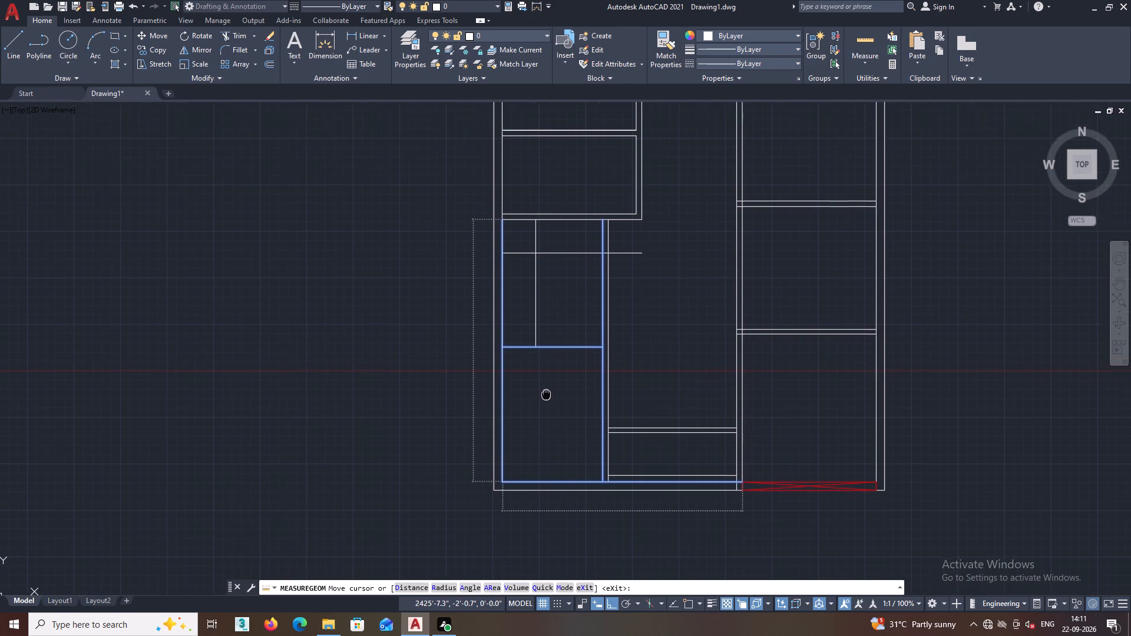
pyautogui.moveTo(545, 395); pyautogui.dragTo(544, 399, button='middle')
pyautogui.press('Escape')
# Offset the horizontal dividing line across the lower-left room 9" upward to form a wall.
pyautogui.moveTo(570, 359); pyautogui.dragTo(481, 385, button='middle')
pyautogui.click(269, 63)
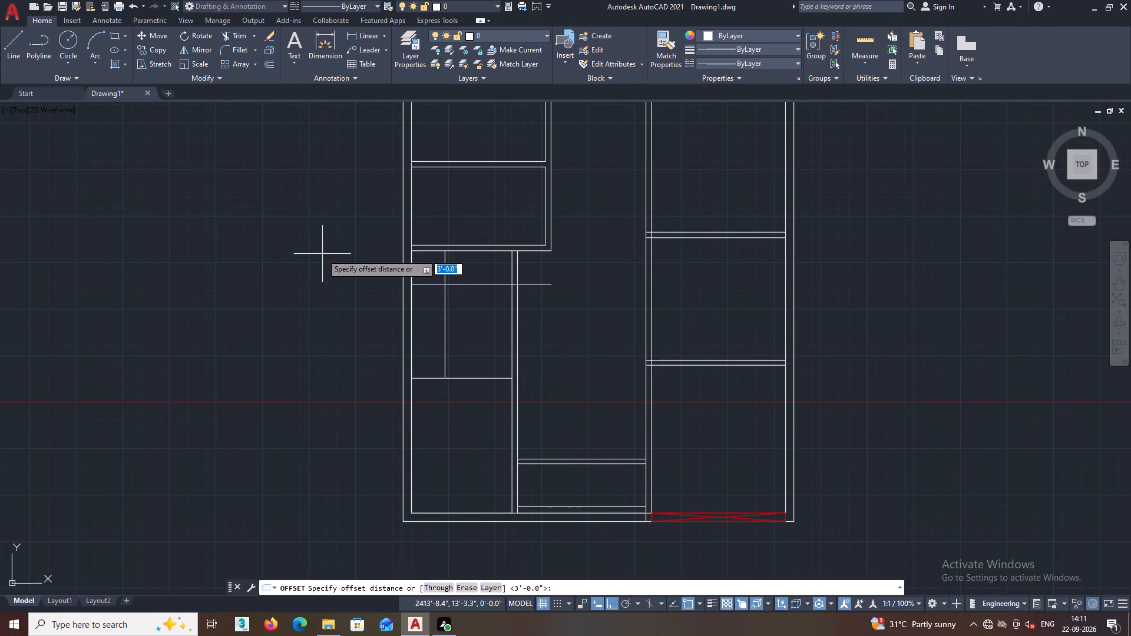
pyautogui.press('9')
pyautogui.press('Return')
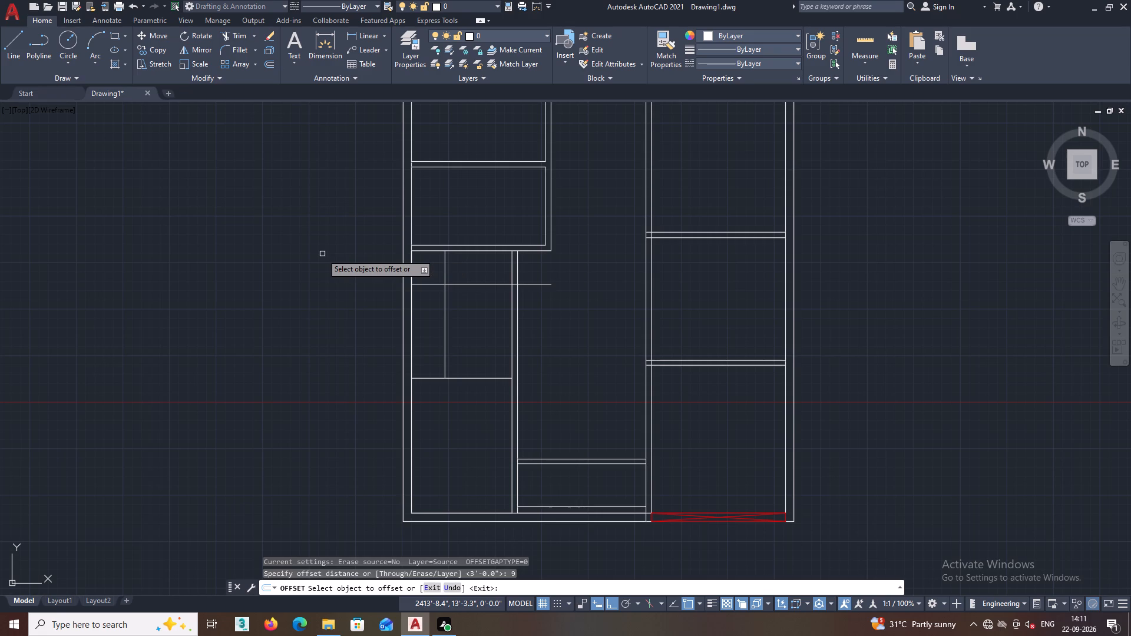
pyautogui.click(451, 379)
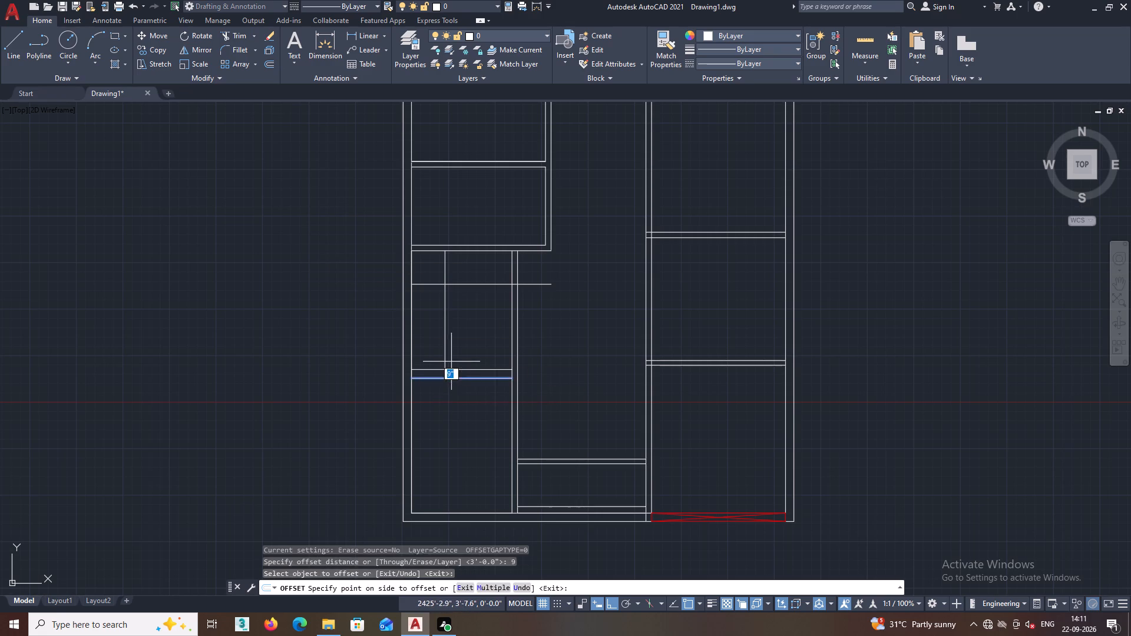
pyautogui.click(452, 359)
pyautogui.press('Escape')
# Trim the end of the 3' vertical offset line that lies between the two lines of the new 9" wall.
pyautogui.moveTo(453, 415); pyautogui.dragTo(483, 425, button='middle')
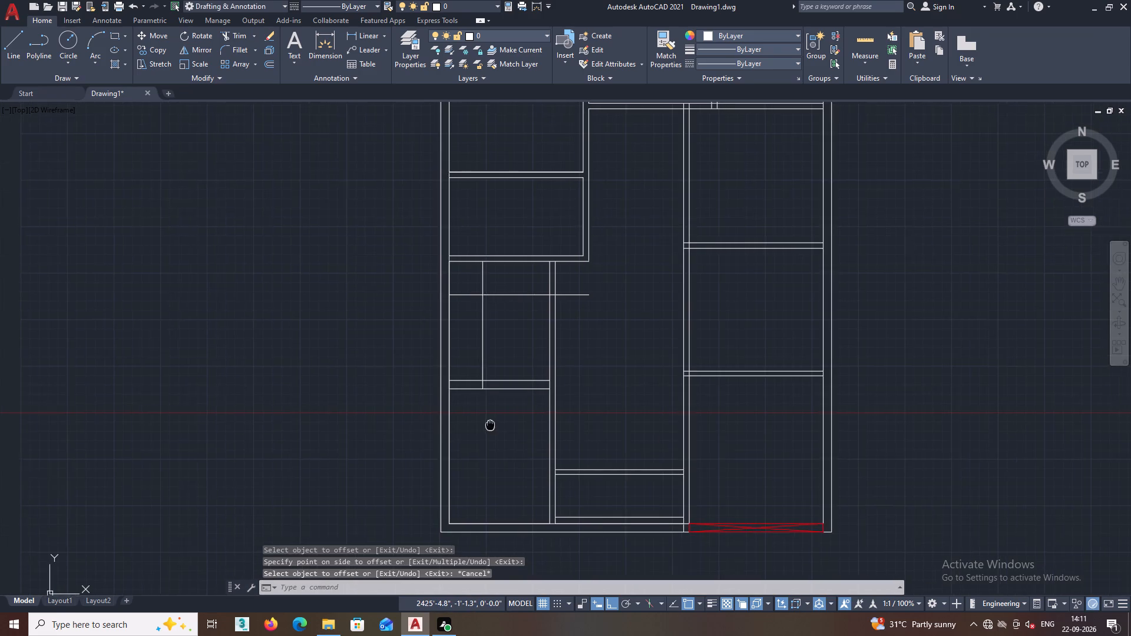
pyautogui.moveTo(483, 425); pyautogui.dragTo(461, 425, button='middle')
pyautogui.moveTo(466, 430); pyautogui.dragTo(424, 429, button='middle')
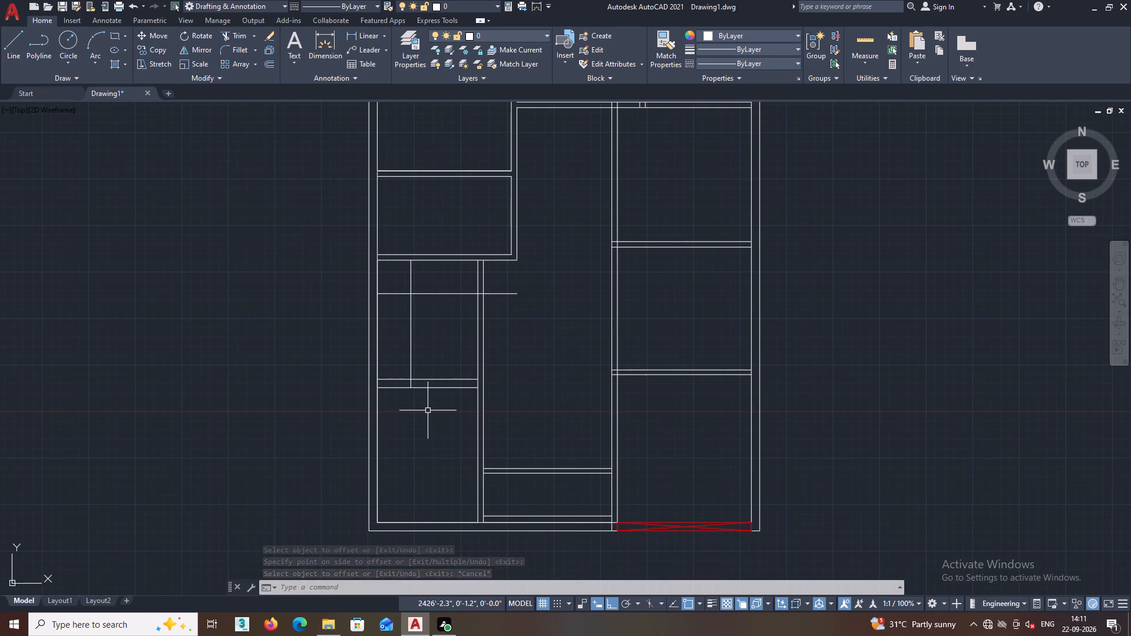
pyautogui.press('space')
pyautogui.press('Escape')
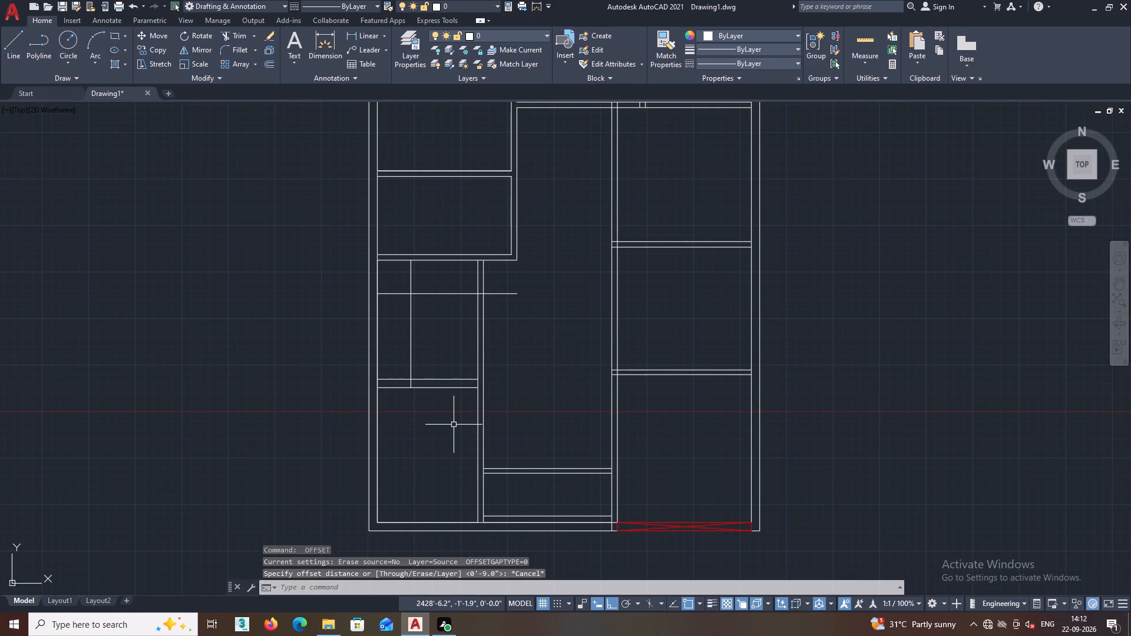
pyautogui.write('TR')
pyautogui.press('Return')
pyautogui.scroll(2, 407, 405)
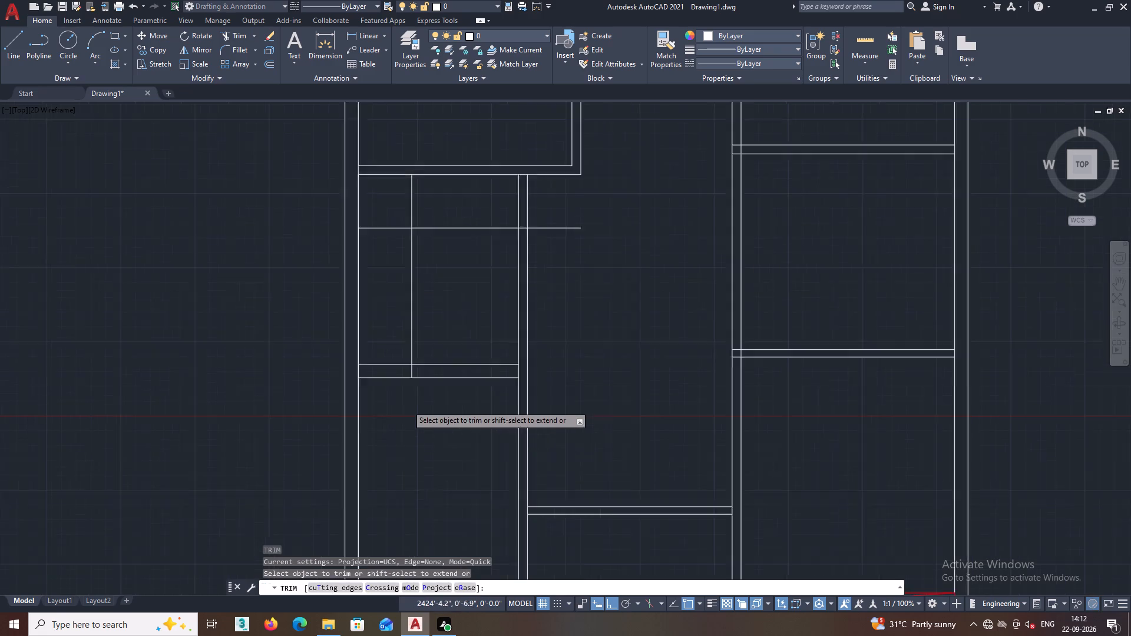
pyautogui.click(412, 353)
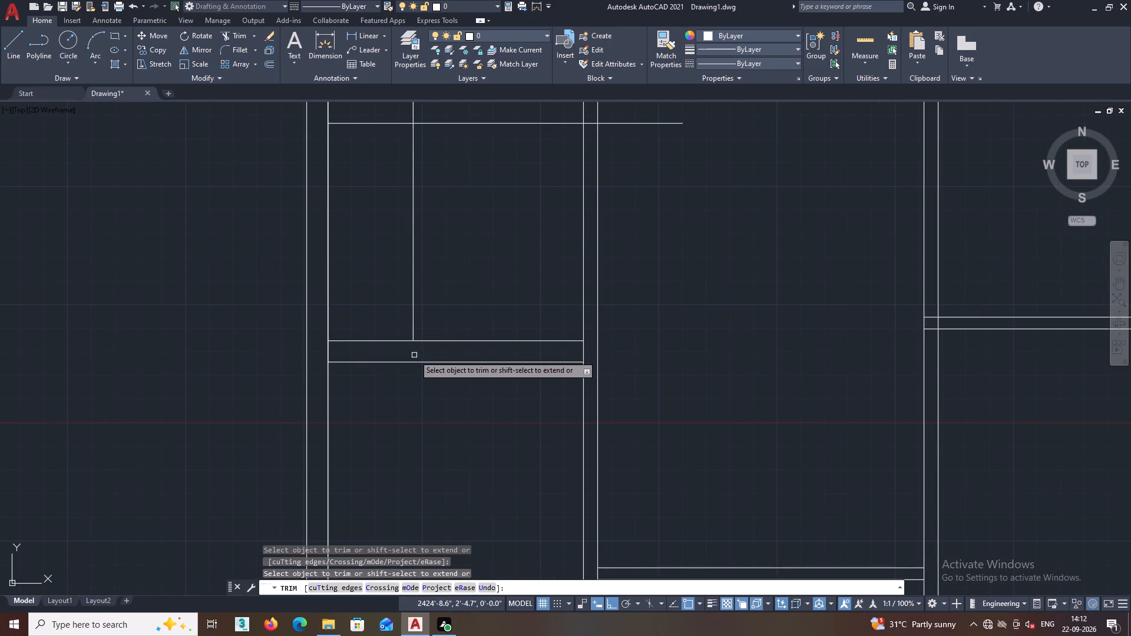
pyautogui.scroll(-1, 439, 371)
pyautogui.moveTo(435, 452); pyautogui.dragTo(408, 456, button='middle')
pyautogui.press('space')
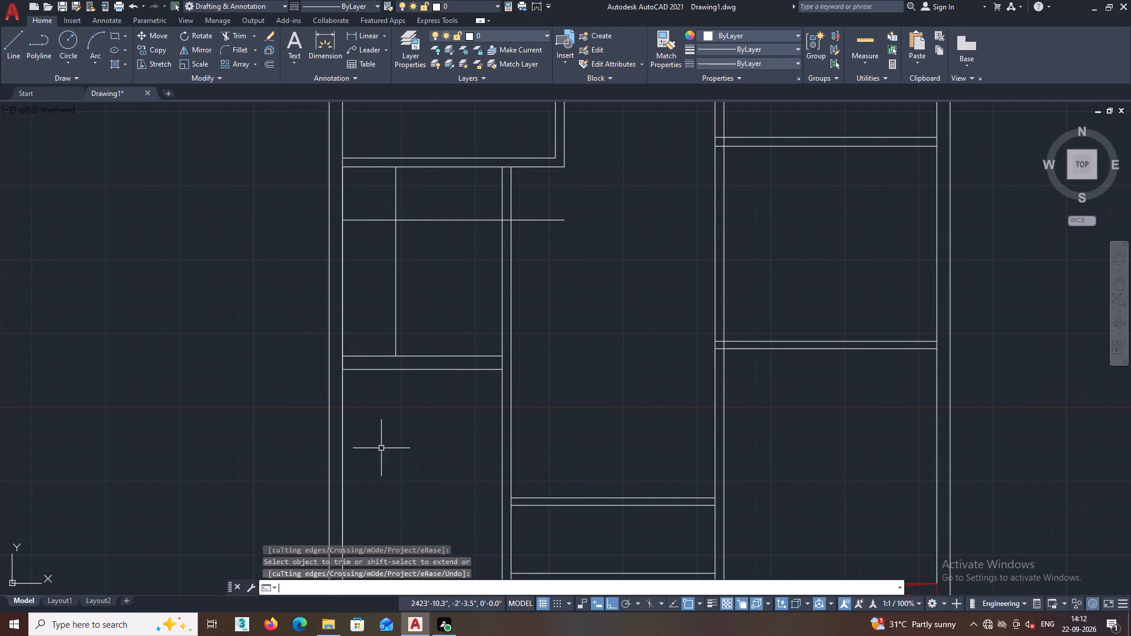
# Extend both lines of the 9" wall to the vertical partition's outer line.
pyautogui.moveTo(367, 450); pyautogui.dragTo(341, 433, button='middle')
pyautogui.press('e')
pyautogui.press('x')
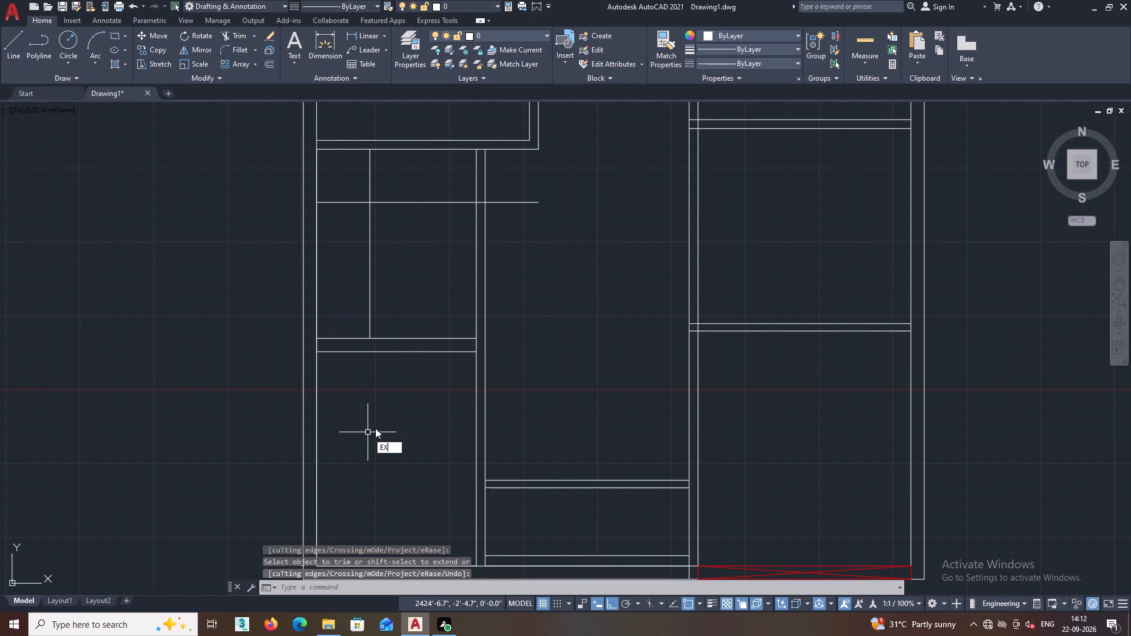
pyautogui.press('Return')
pyautogui.click(428, 317)
pyautogui.click(438, 405)
pyautogui.moveTo(438, 399); pyautogui.dragTo(440, 383, button='middle')
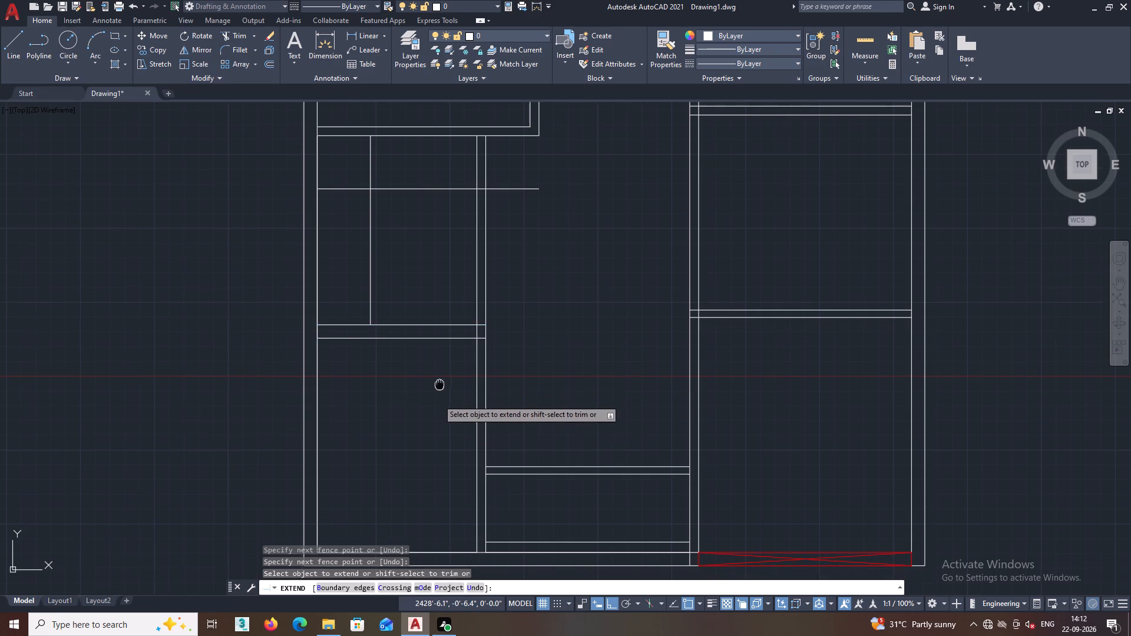
pyautogui.moveTo(440, 383); pyautogui.dragTo(440, 382, button='middle')
pyautogui.press('space')
# Trim the vertical partition's inner line inside the 9" wall and the wall's lower line stub to clean the corner.
pyautogui.write('TR')
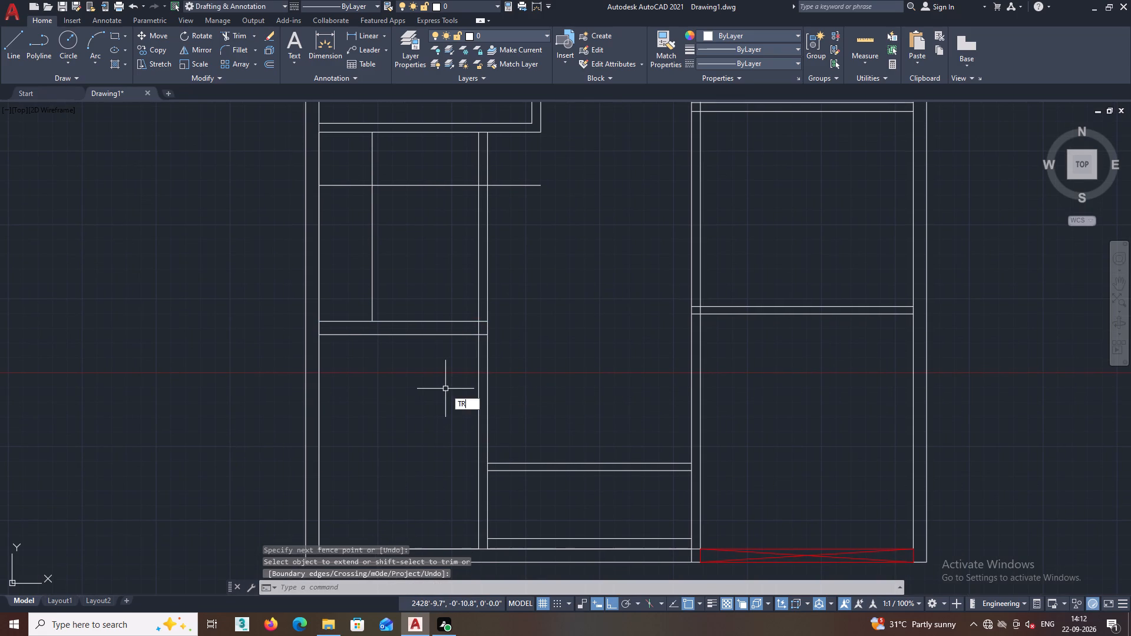
pyautogui.press('Return')
pyautogui.scroll(2, 500, 326)
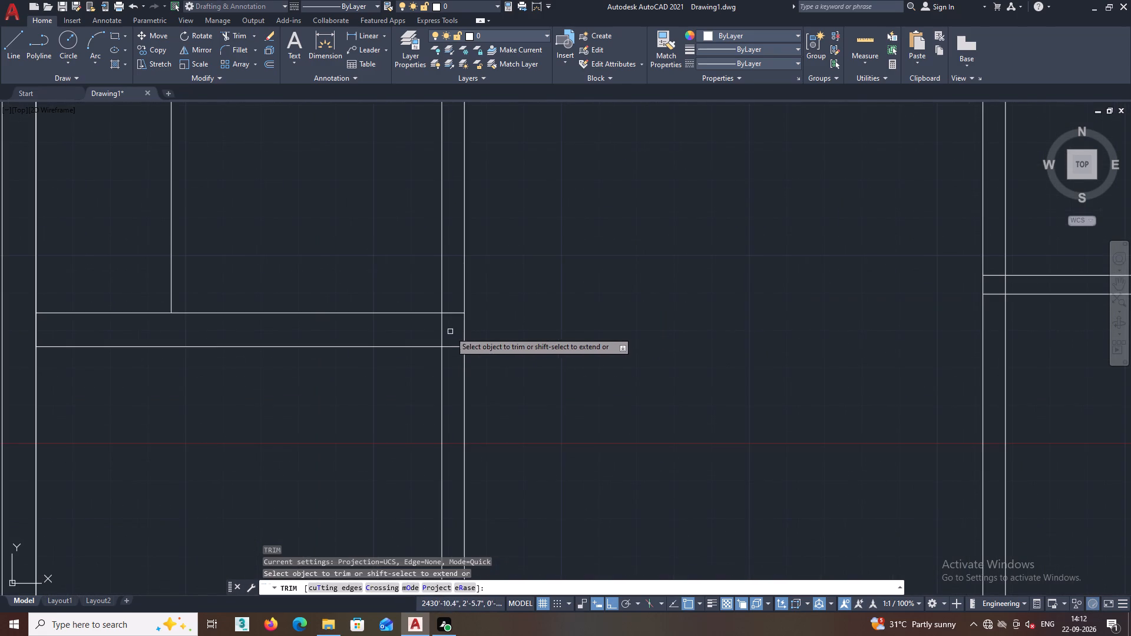
pyautogui.scroll(2, 450, 332)
pyautogui.click(412, 324)
pyautogui.doubleClick(461, 320)
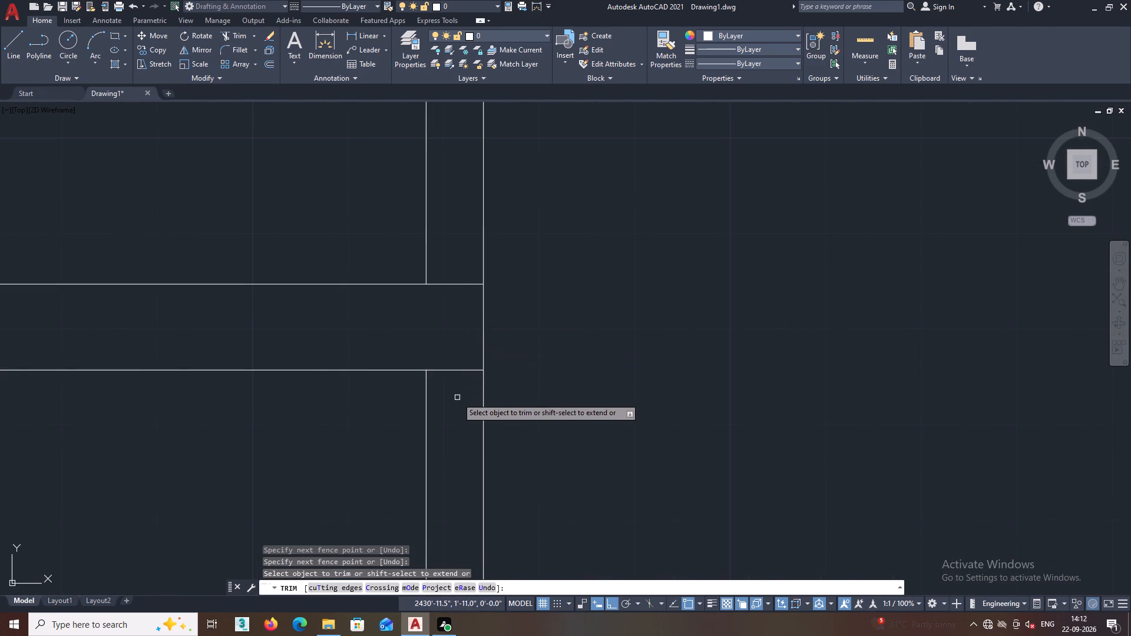
pyautogui.moveTo(456, 399); pyautogui.dragTo(457, 393)
pyautogui.click(461, 337)
# Trim away both lines of the vertical partition between the 9" wall and the second left room's bottom partition.
pyautogui.moveTo(461, 337); pyautogui.dragTo(486, 338, button='middle')
pyautogui.scroll(-1, 485, 332)
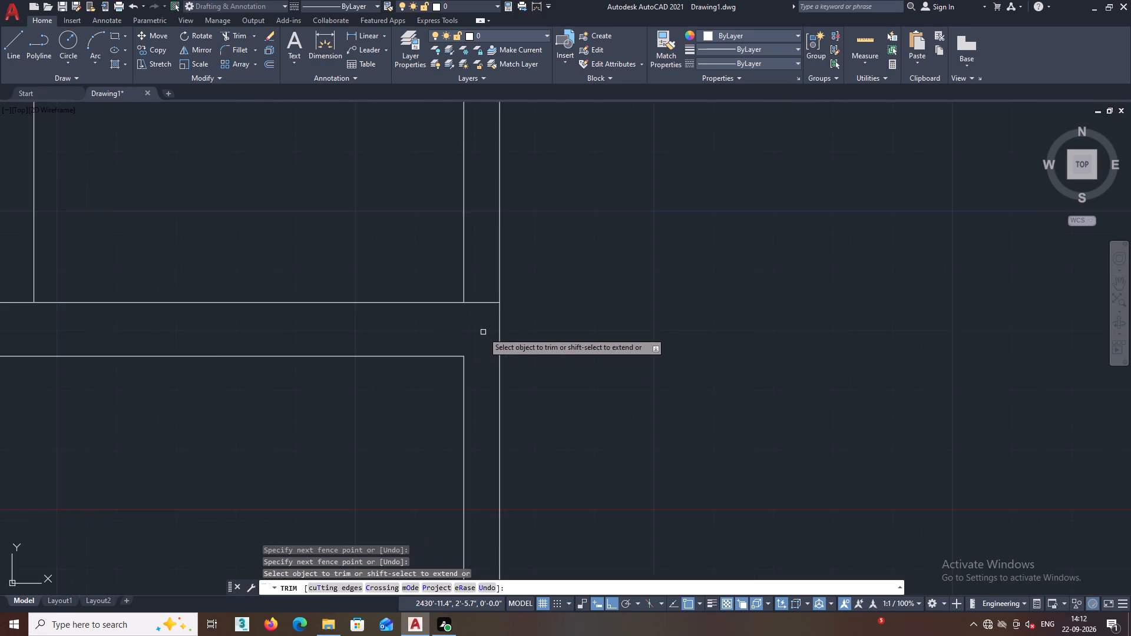
pyautogui.scroll(-4, 483, 332)
pyautogui.scroll(1, 481, 283)
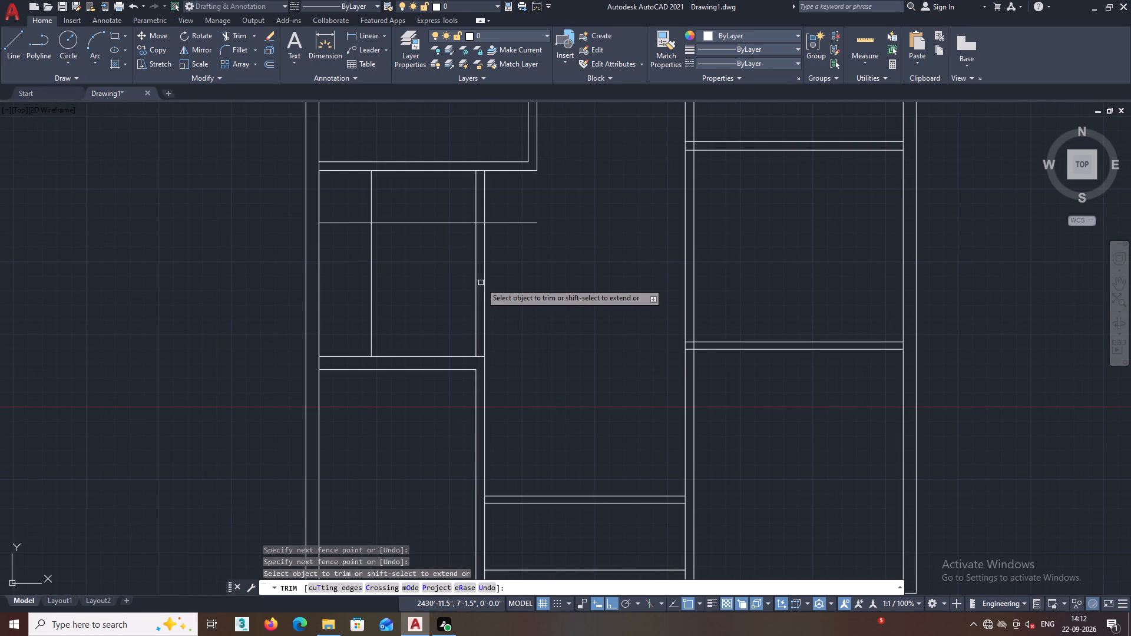
pyautogui.moveTo(505, 285); pyautogui.dragTo(541, 296, button='middle')
pyautogui.click(541, 296)
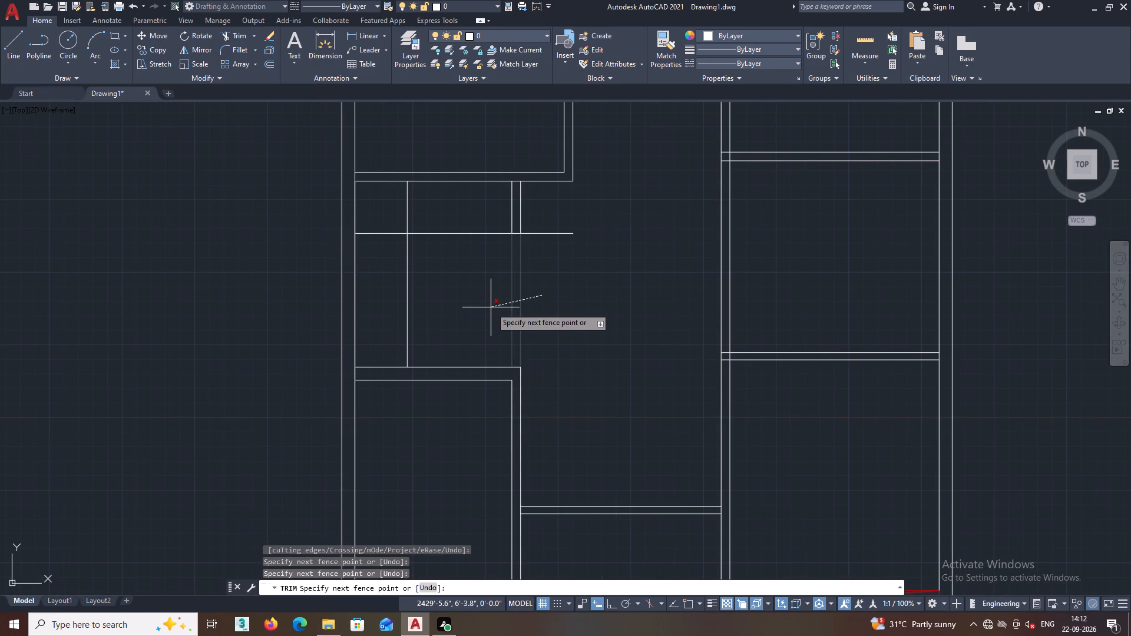
pyautogui.click(491, 307)
pyautogui.moveTo(514, 300); pyautogui.dragTo(526, 360, button='middle')
pyautogui.click(544, 256)
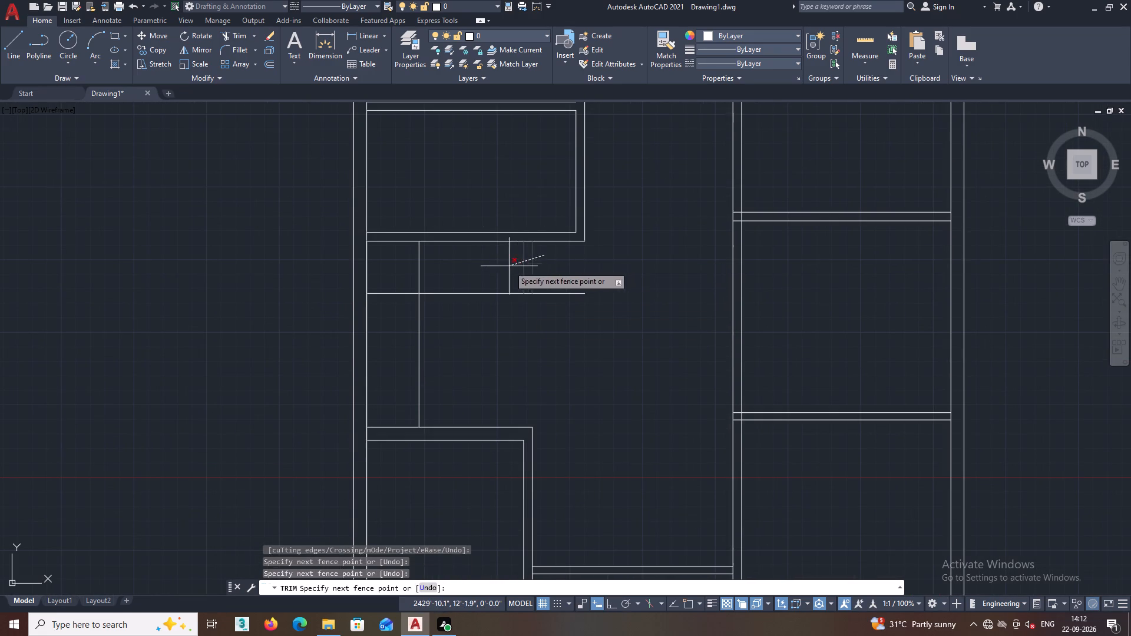
pyautogui.click(509, 266)
# Trim the part of the 3' vertical offset line above the 3' horizontal offset line.
pyautogui.scroll(-1, 516, 265)
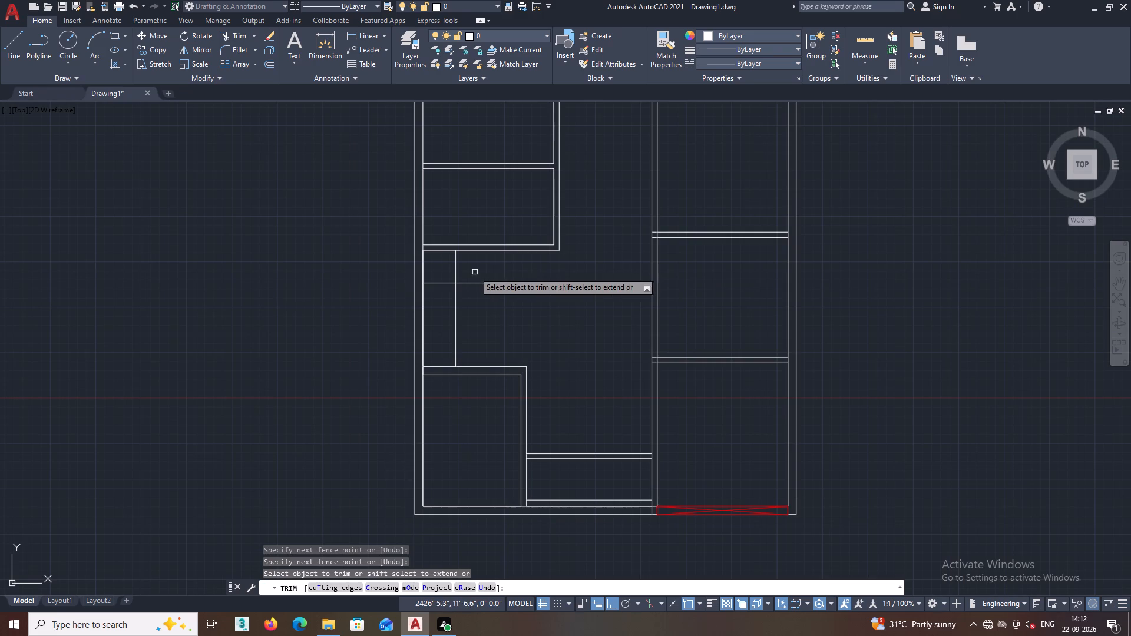
pyautogui.moveTo(457, 271); pyautogui.dragTo(457, 290, button='middle')
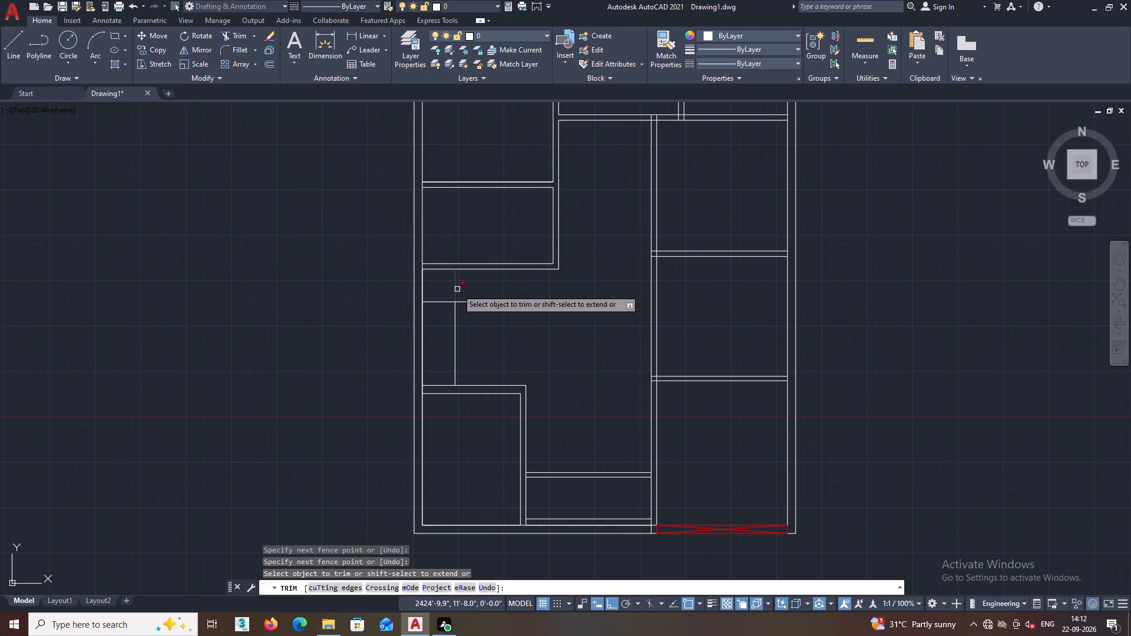
pyautogui.click(464, 283)
pyautogui.click(444, 284)
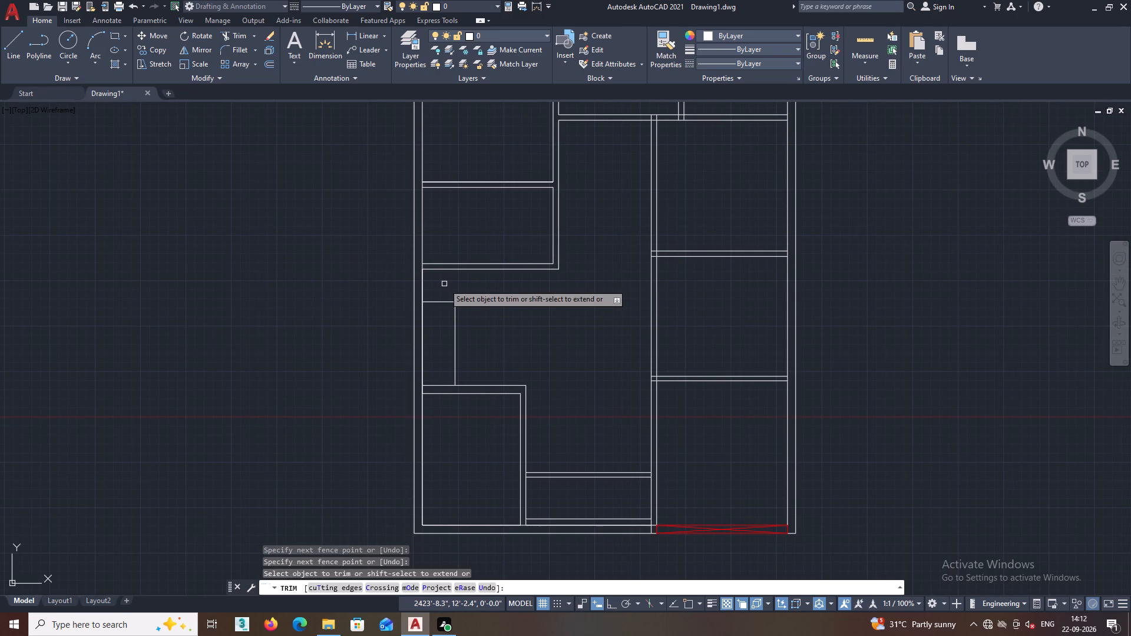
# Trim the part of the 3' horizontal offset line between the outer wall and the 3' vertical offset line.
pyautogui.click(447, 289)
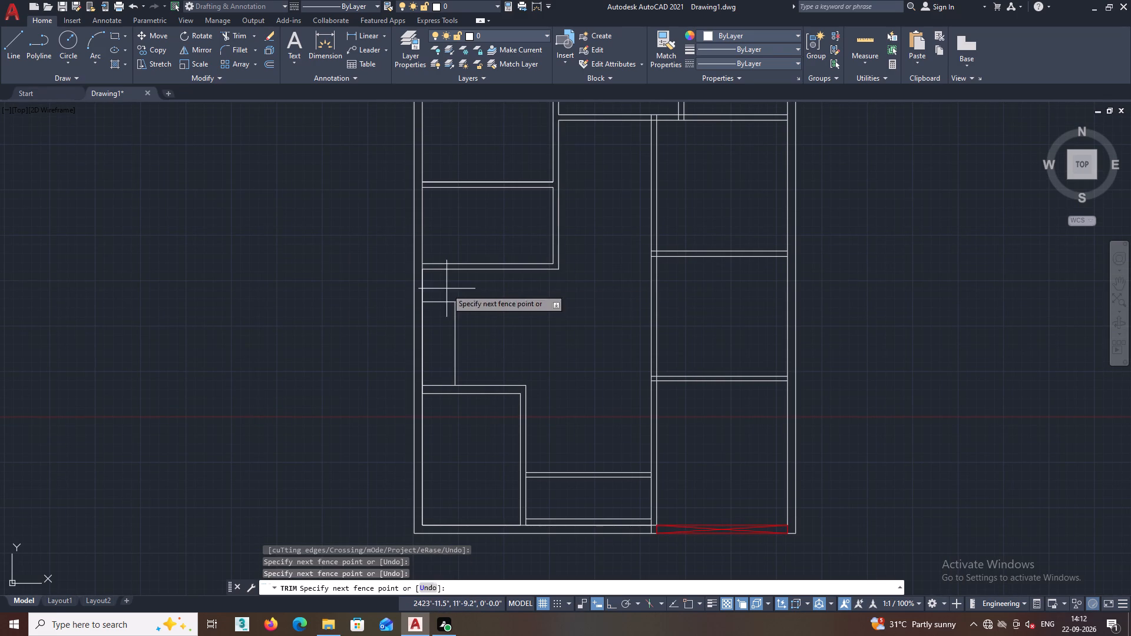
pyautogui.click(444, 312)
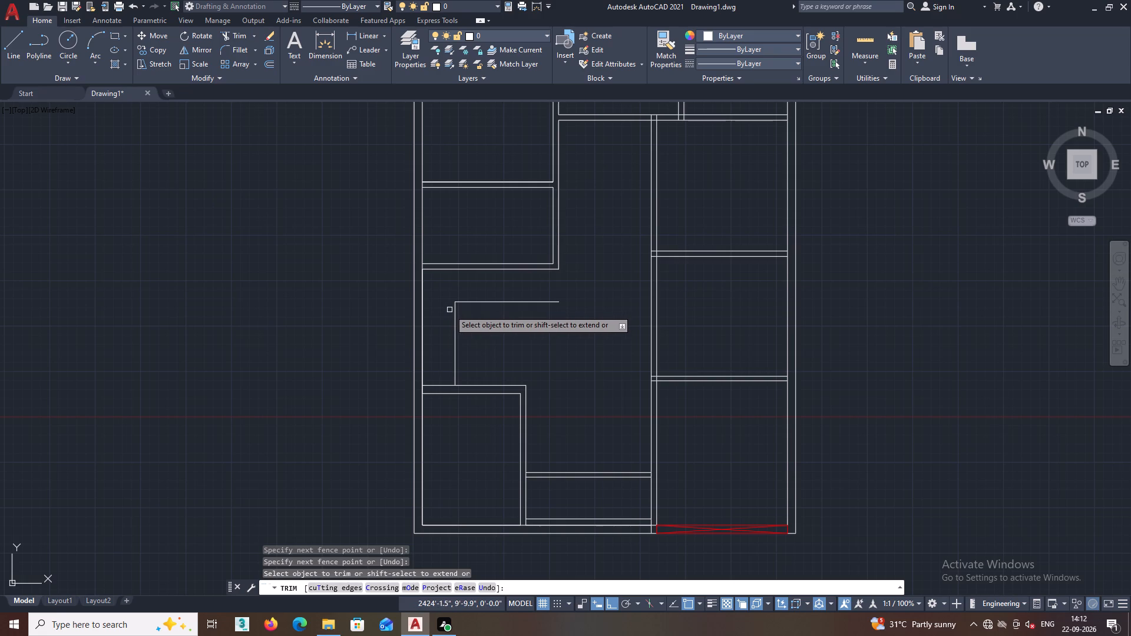
# Undo the last two trims on the 3' horizontal and vertical offset lines and leave the Trim command.
pyautogui.hotkey('ctrl', 'z')
pyautogui.hotkey('ctrl', 'z')
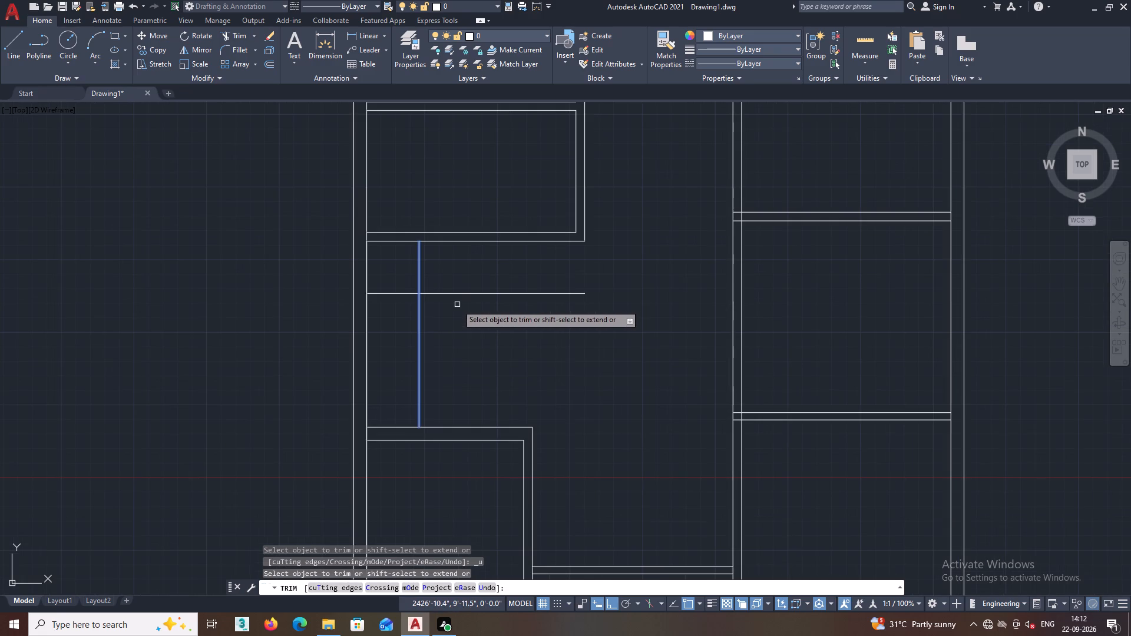
pyautogui.press('space')
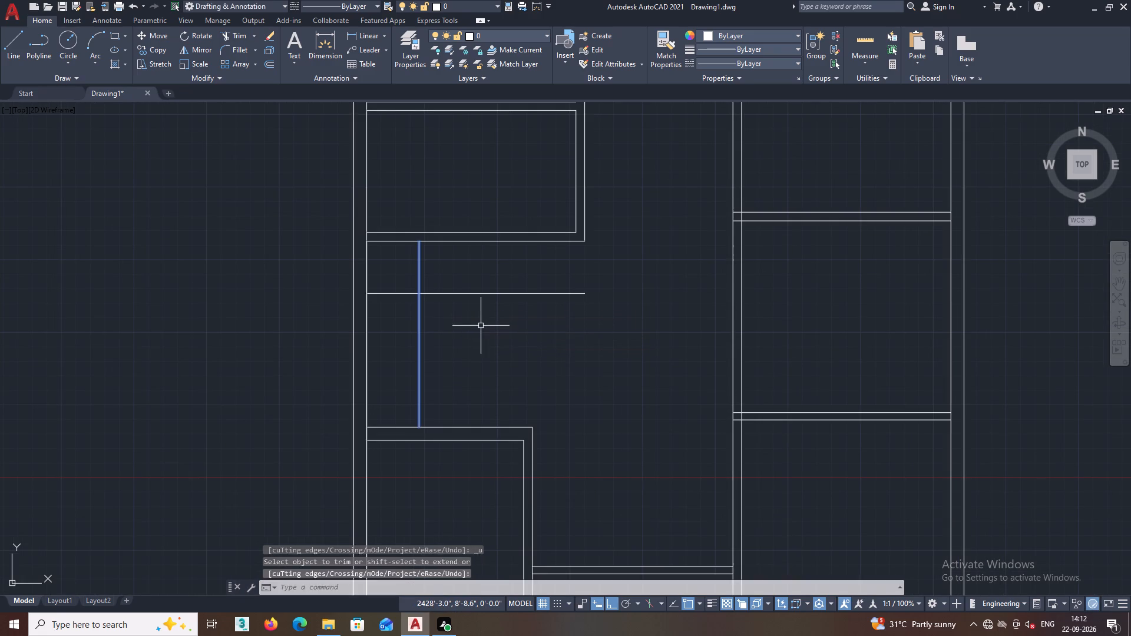
pyautogui.press('space')
pyautogui.press('space')
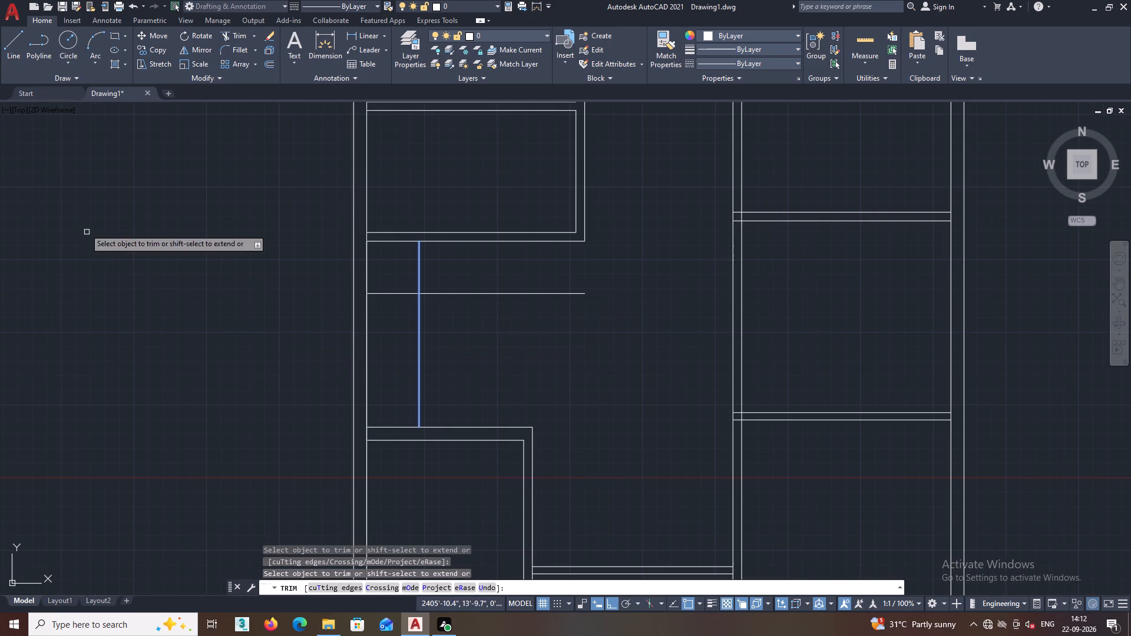
pyautogui.press('Escape')
pyautogui.press('Escape')
pyautogui.doubleClick(158, 240)
pyautogui.press('Escape')
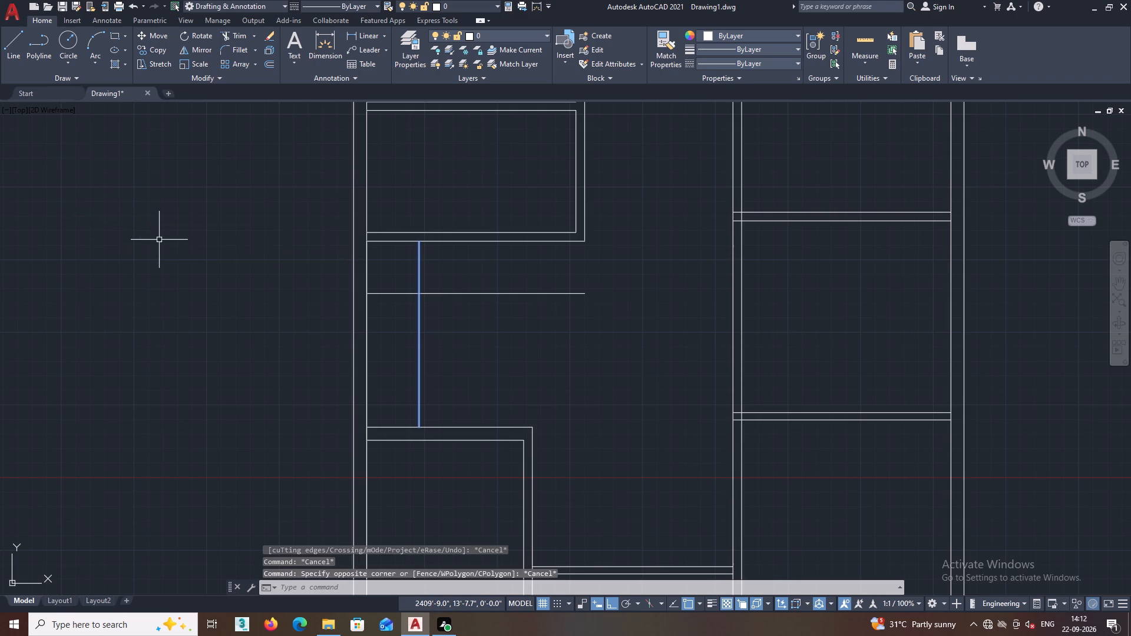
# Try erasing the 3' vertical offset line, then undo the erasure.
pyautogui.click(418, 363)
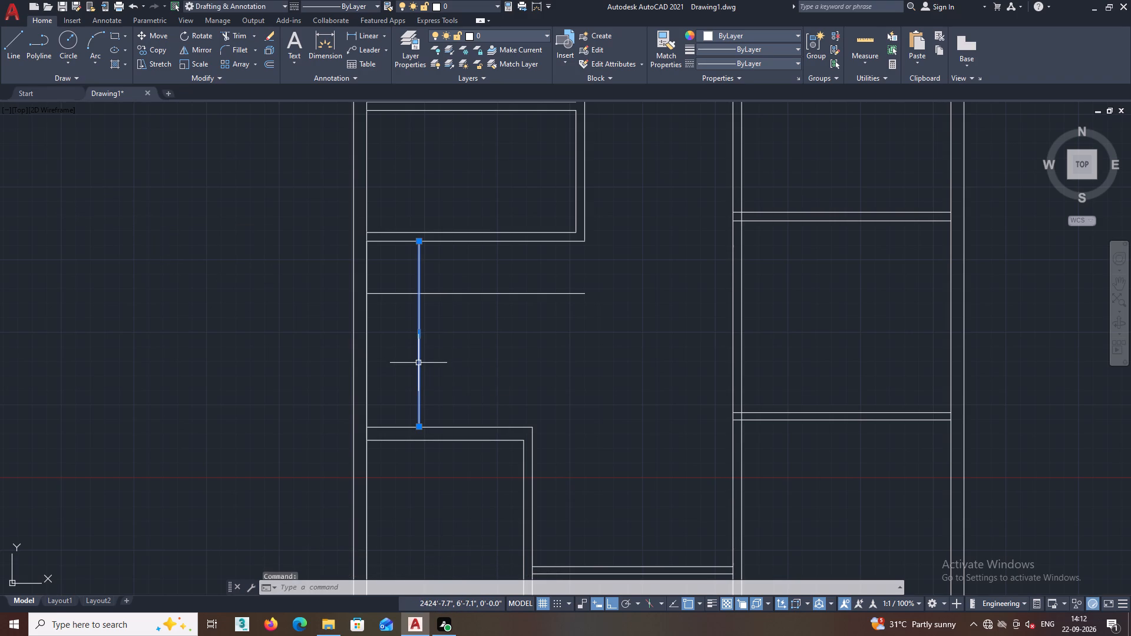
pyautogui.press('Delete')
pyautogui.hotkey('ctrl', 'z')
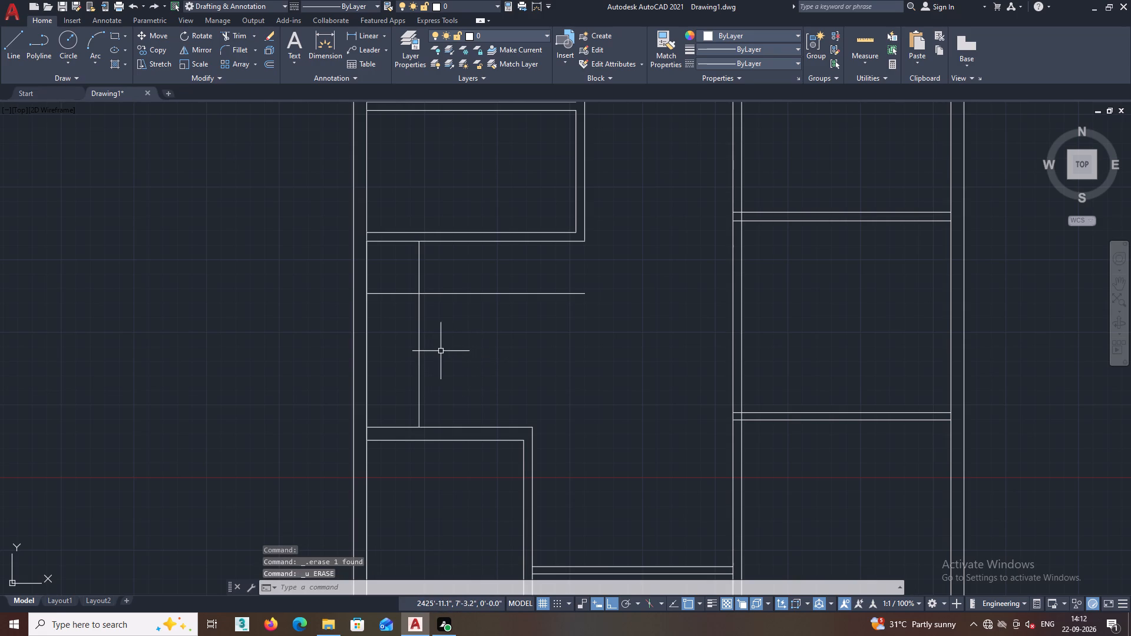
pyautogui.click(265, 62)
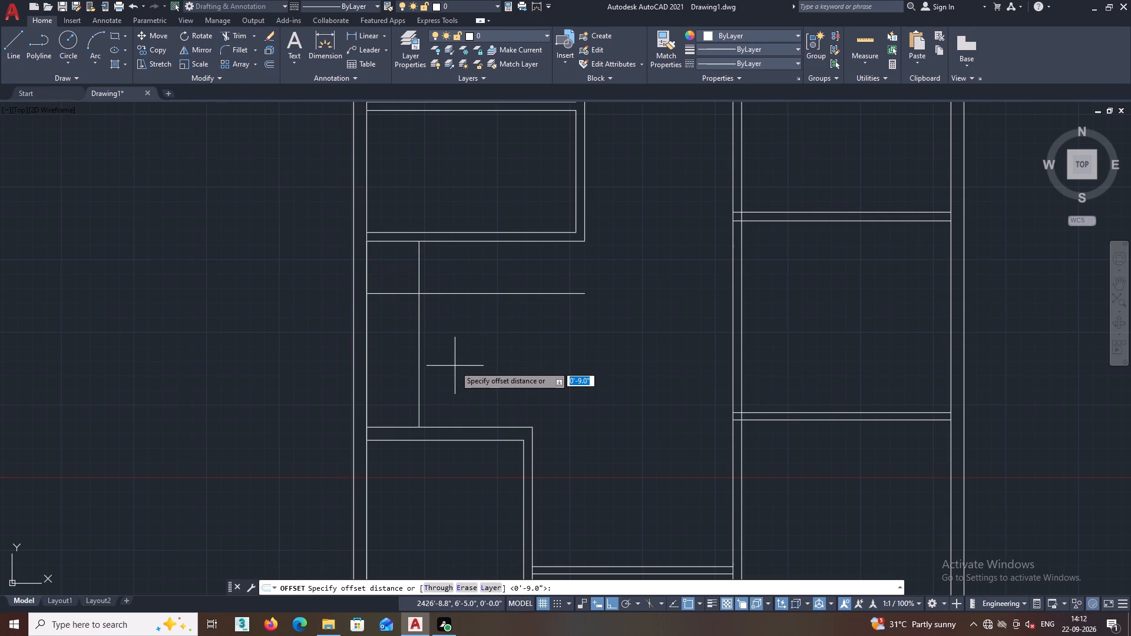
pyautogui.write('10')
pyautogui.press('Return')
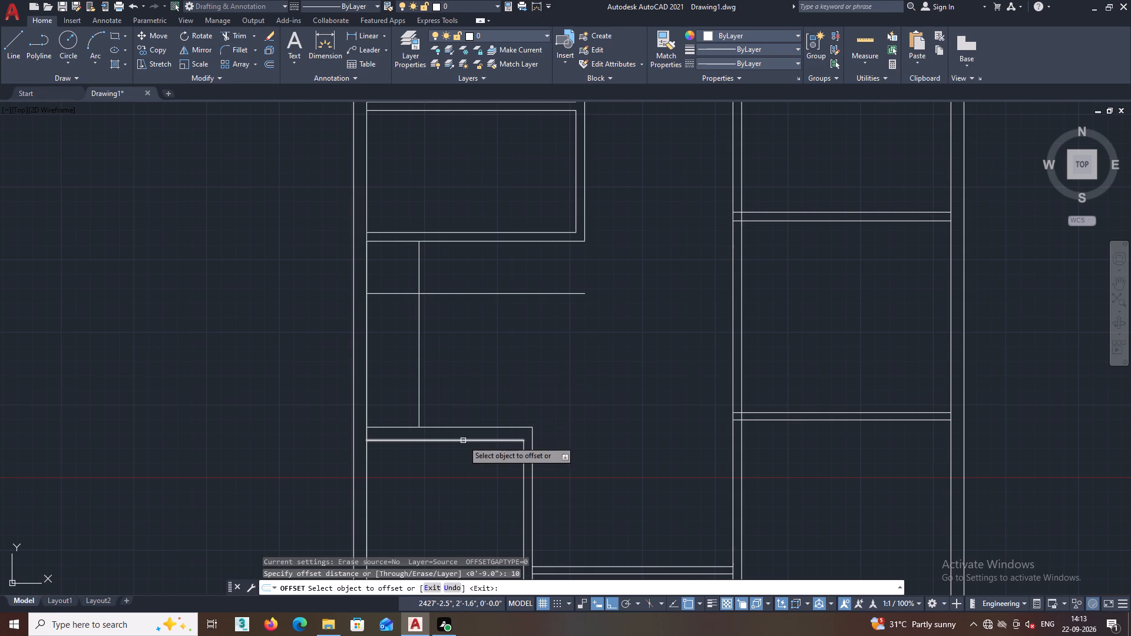
# Offset the upper line of the lower-left room's 9" top wall 3' upward.
pyautogui.click(264, 65)
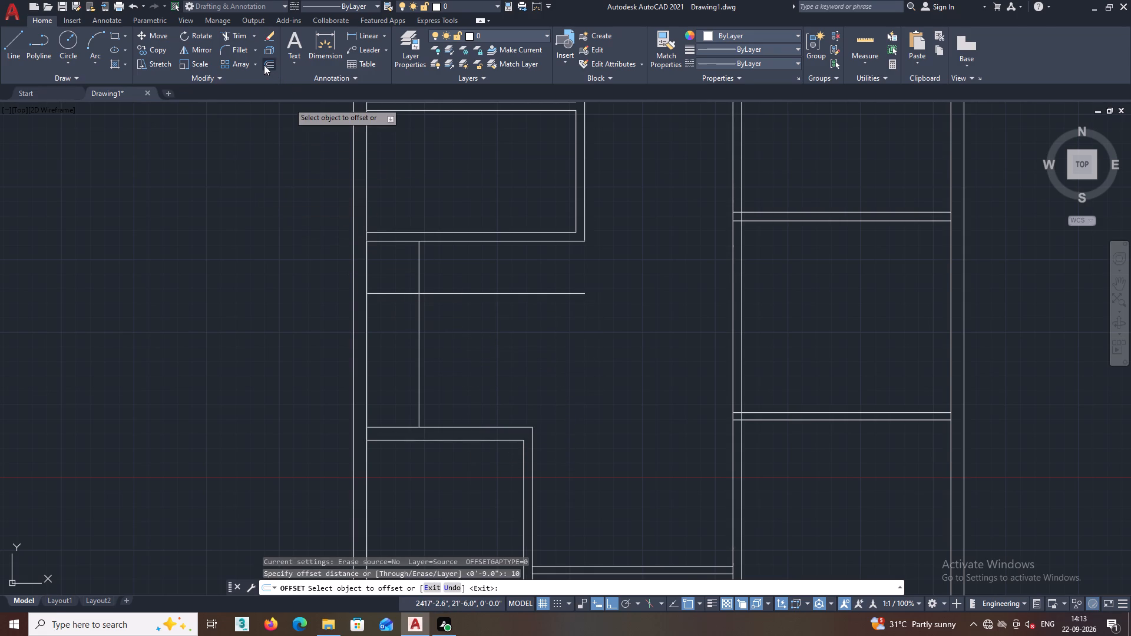
pyautogui.write("3'")
pyautogui.press('Return')
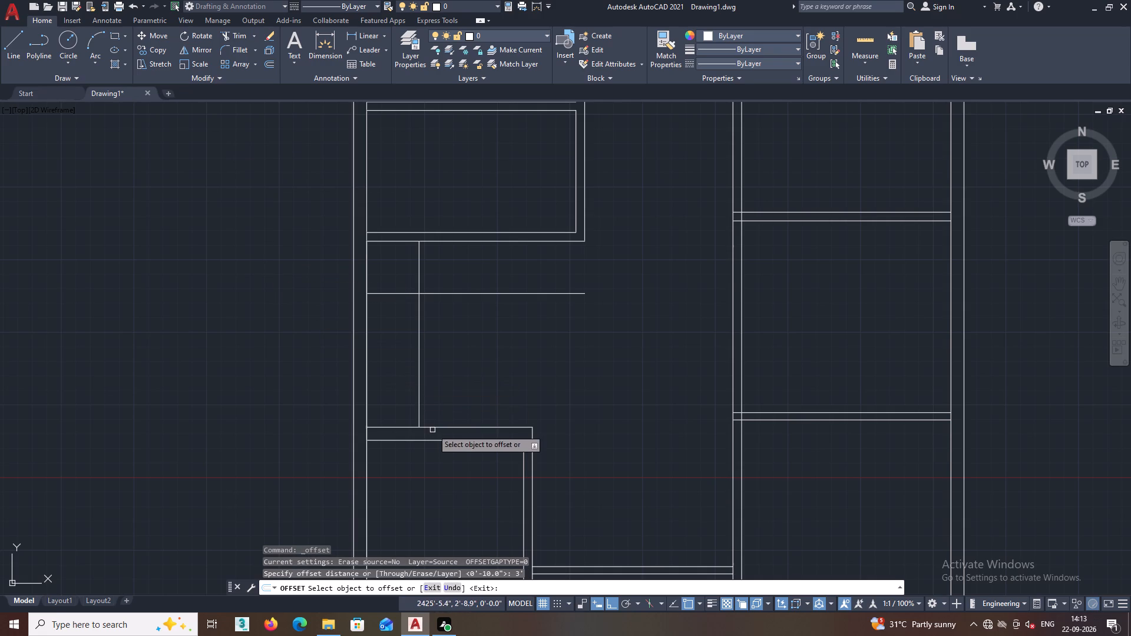
pyautogui.click(432, 428)
pyautogui.click(436, 388)
pyautogui.press('Escape')
# Offset the upper 3' horizontal offset line downward five times in succession at 10" spacing to form stair treads.
pyautogui.moveTo(463, 336); pyautogui.dragTo(425, 342, button='middle')
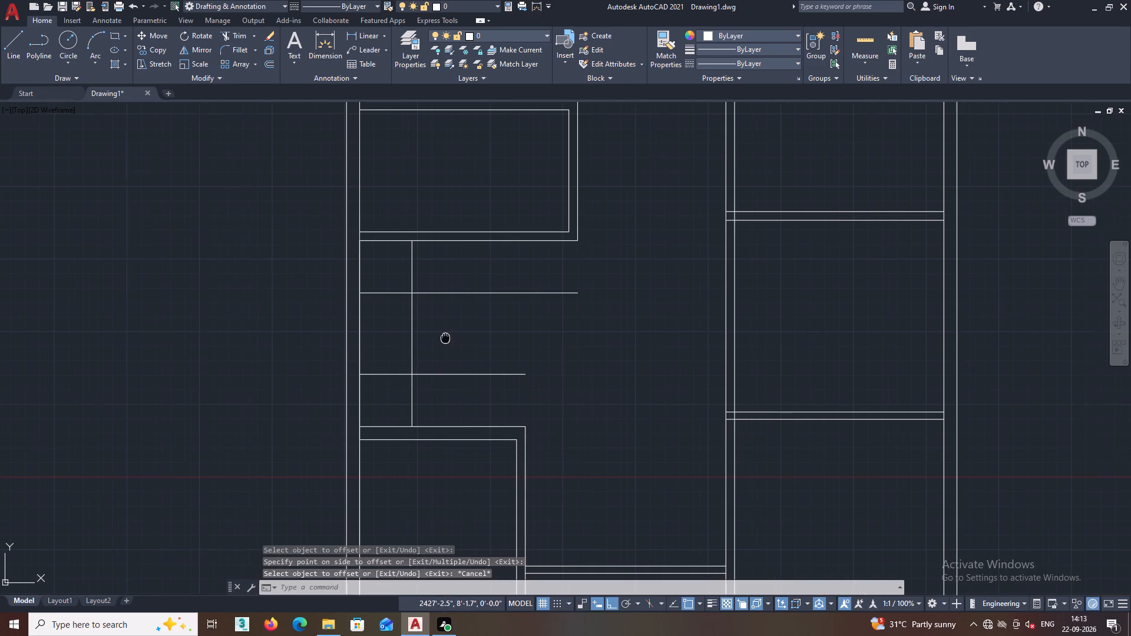
pyautogui.moveTo(425, 342); pyautogui.dragTo(378, 346, button='middle')
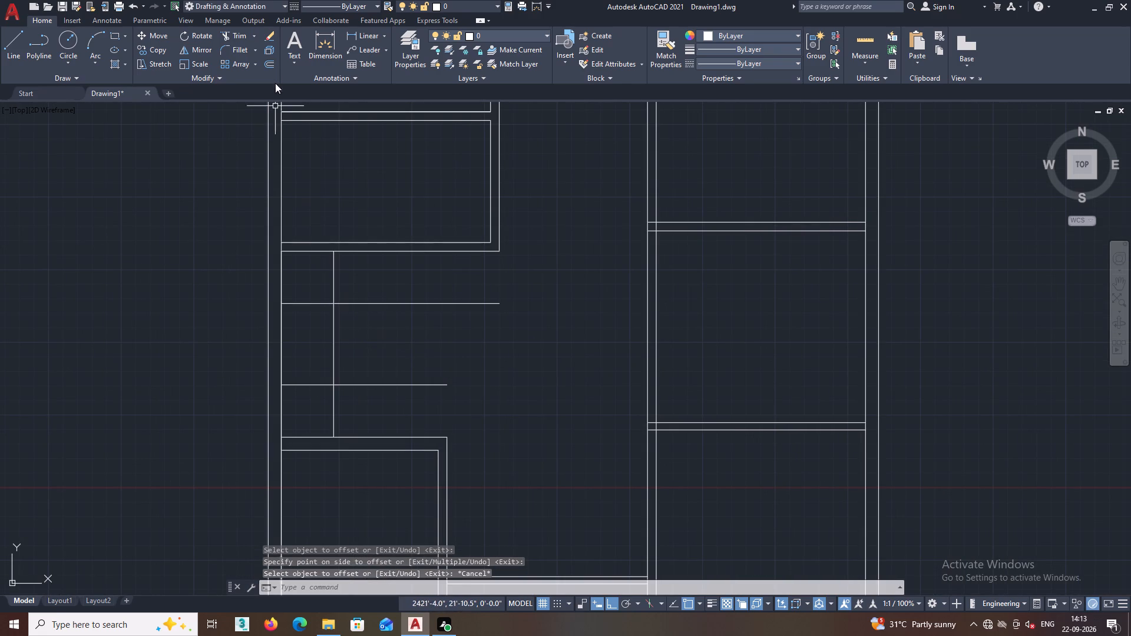
pyautogui.click(270, 59)
pyautogui.write('10')
pyautogui.press('Return')
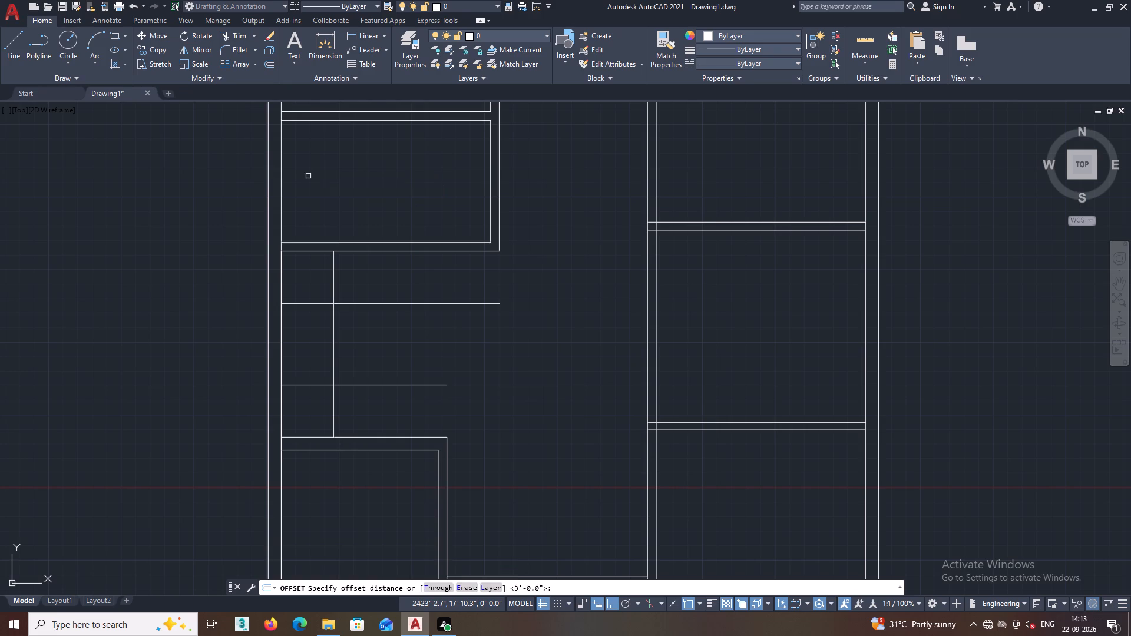
pyautogui.click(423, 302)
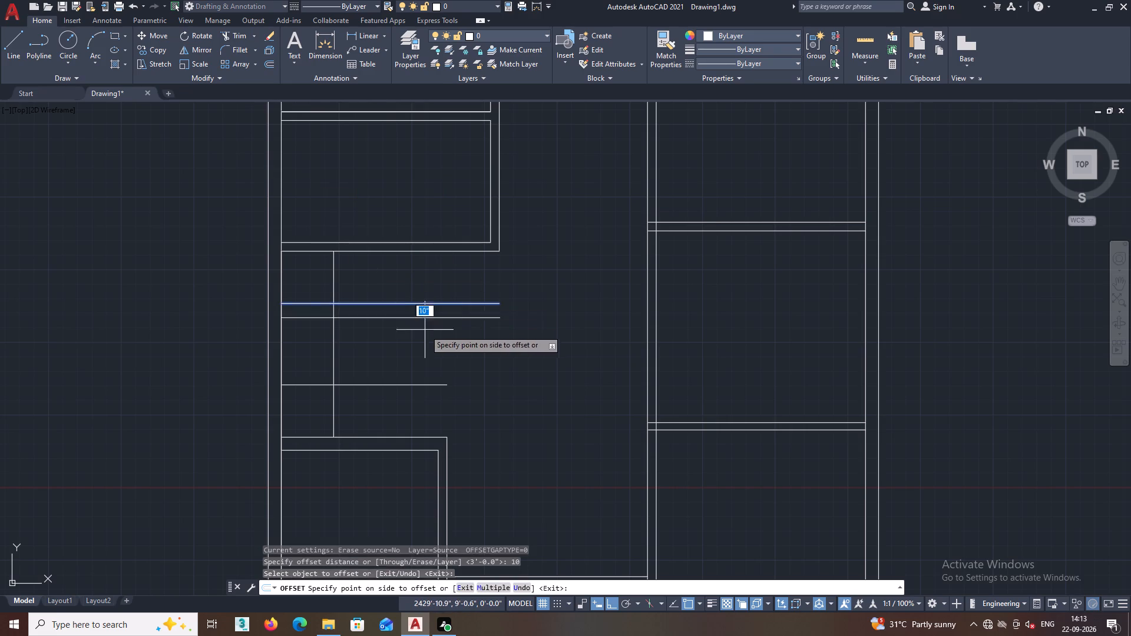
pyautogui.click(425, 330)
pyautogui.click(419, 319)
pyautogui.doubleClick(416, 333)
pyautogui.click(413, 350)
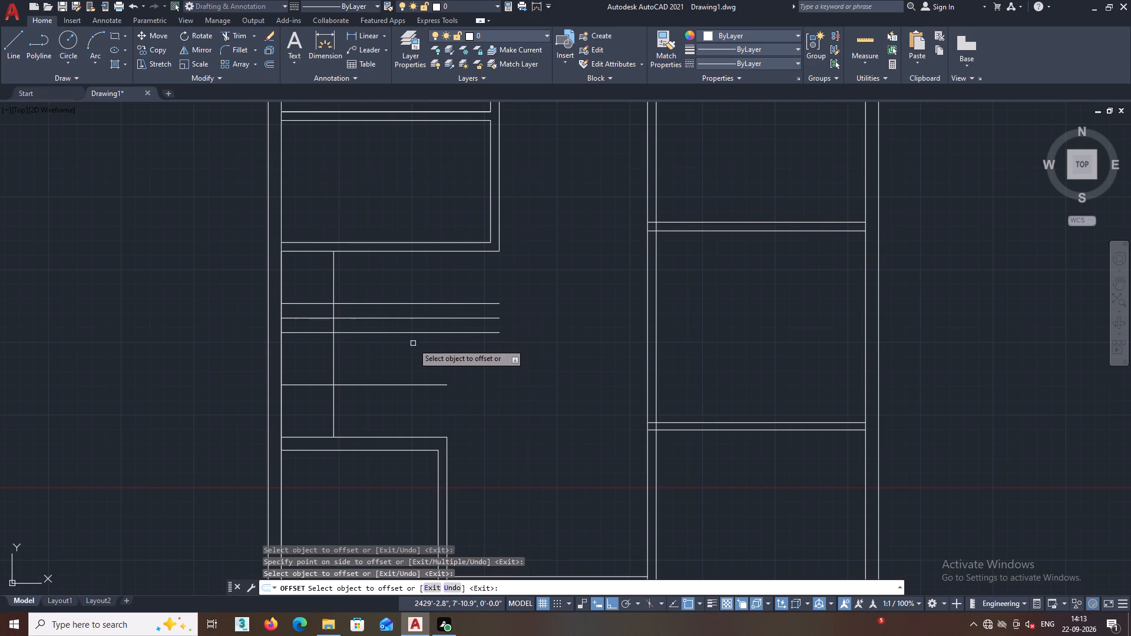
pyautogui.click(413, 333)
pyautogui.click(408, 351)
pyautogui.click(408, 346)
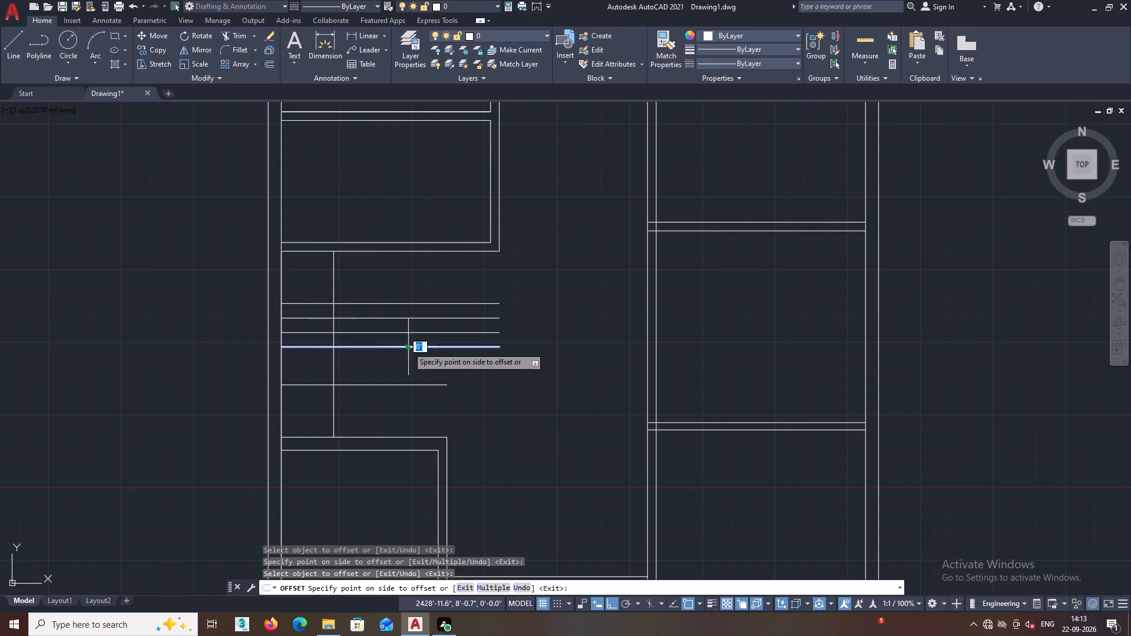
pyautogui.click(406, 357)
pyautogui.click(406, 362)
pyautogui.click(404, 373)
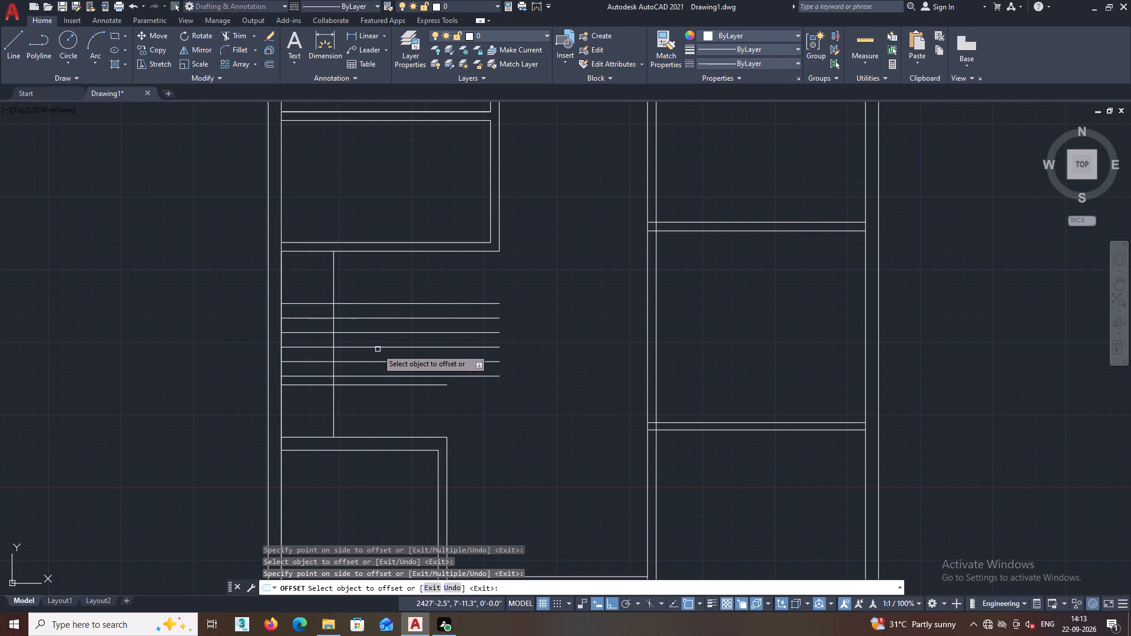
pyautogui.press('space')
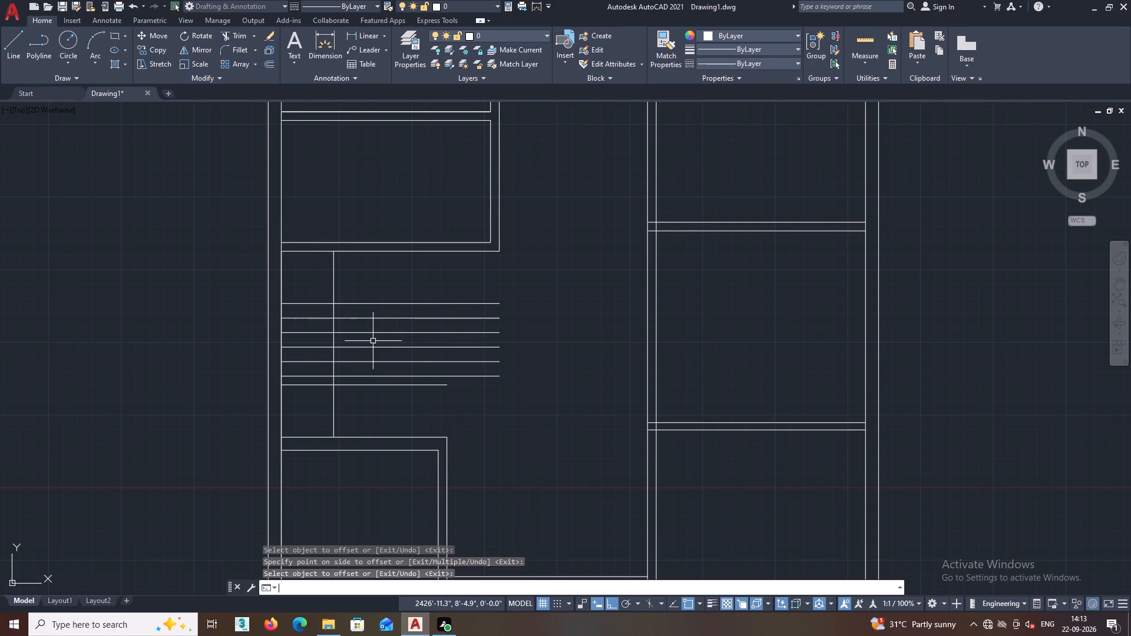
# Trim the five 10" tread lines on the room side of the 3' vertical offset line.
pyautogui.write('TR')
pyautogui.press('Return')
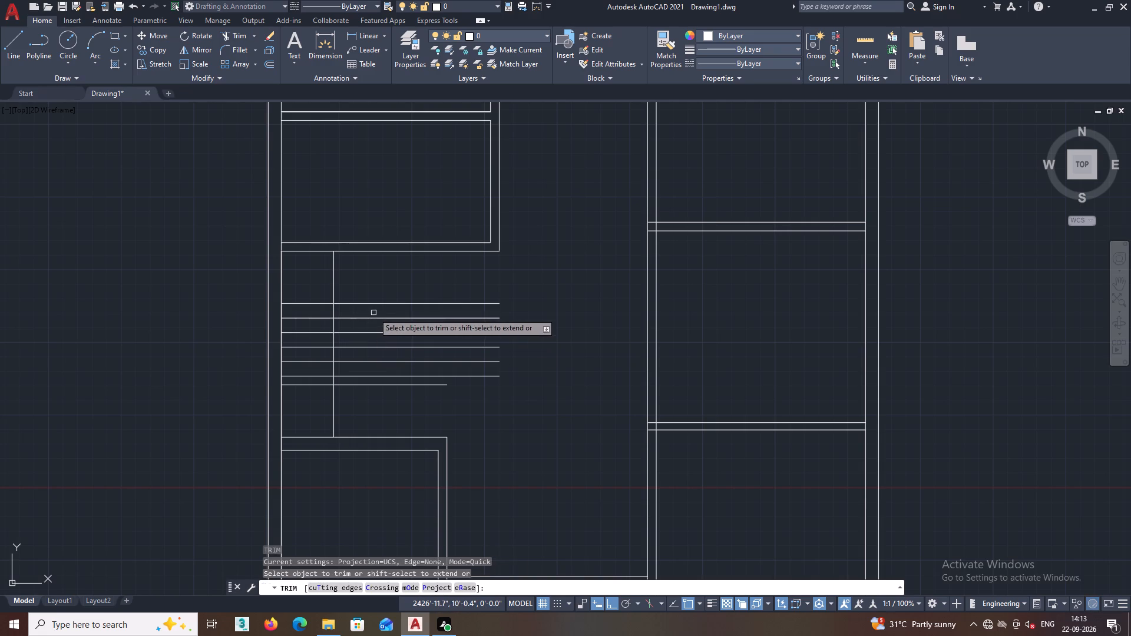
pyautogui.click(373, 313)
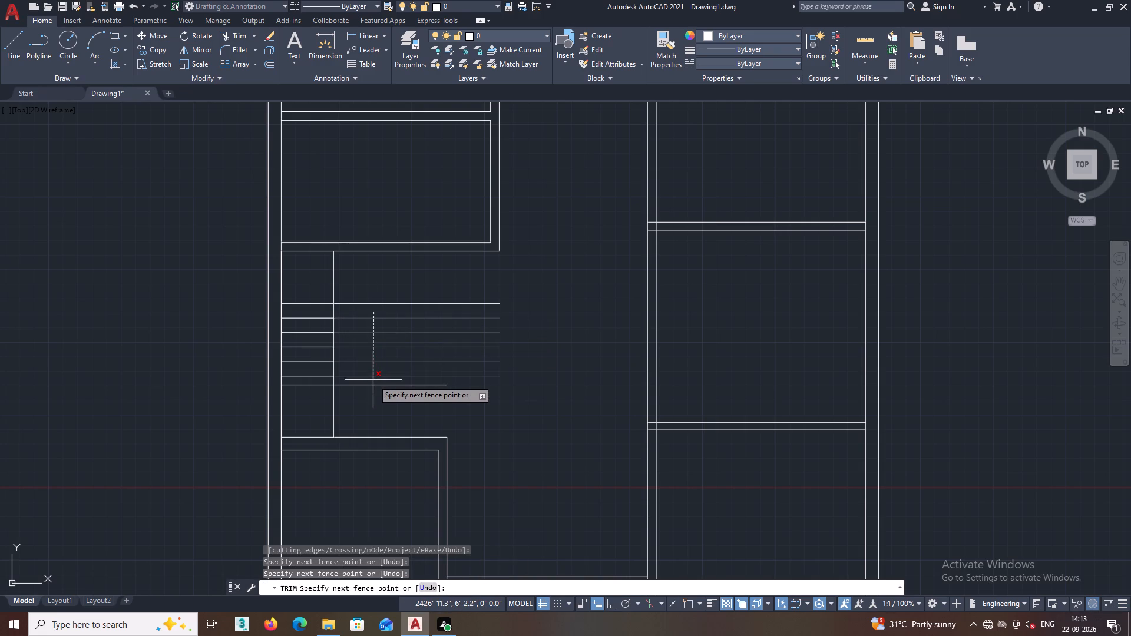
pyautogui.click(373, 380)
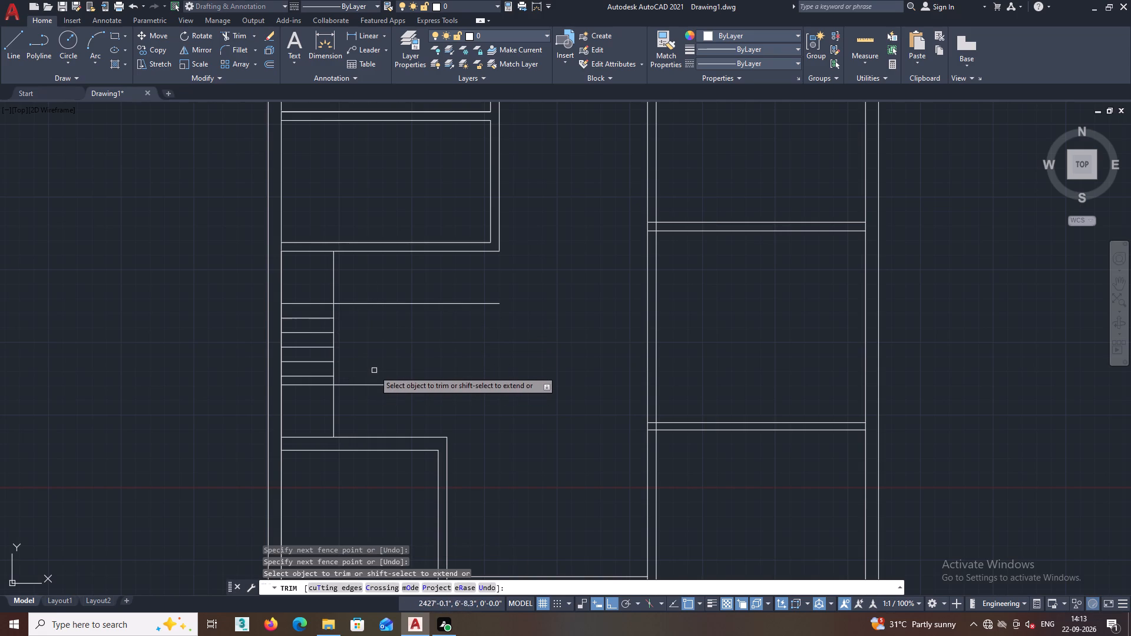
pyautogui.moveTo(375, 363); pyautogui.dragTo(345, 365, button='middle')
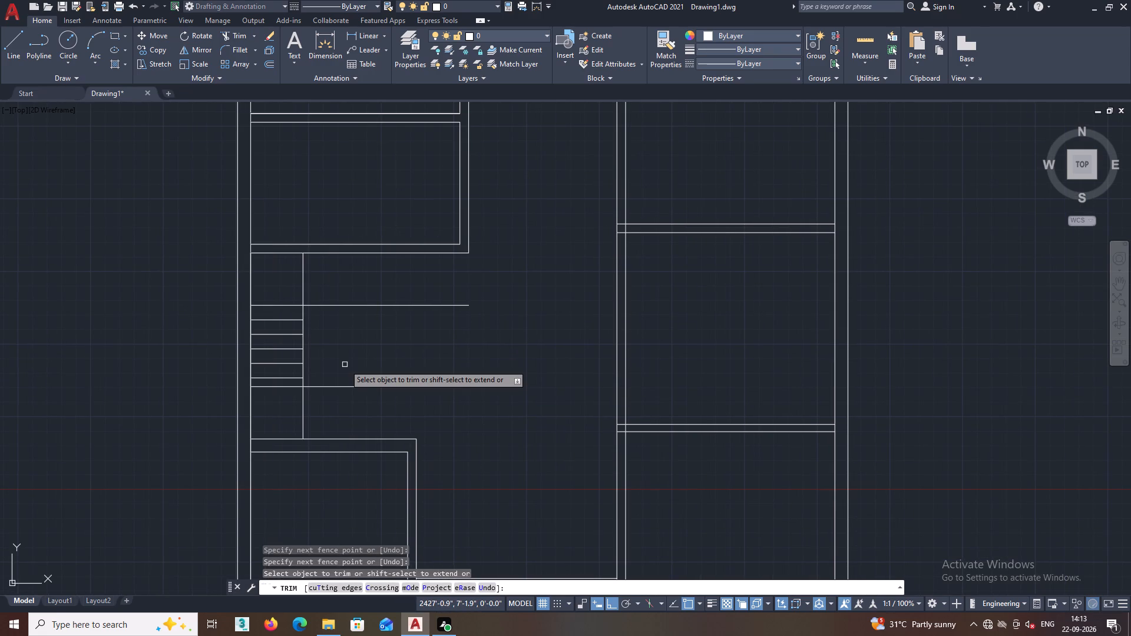
pyautogui.moveTo(359, 371); pyautogui.dragTo(353, 371, button='middle')
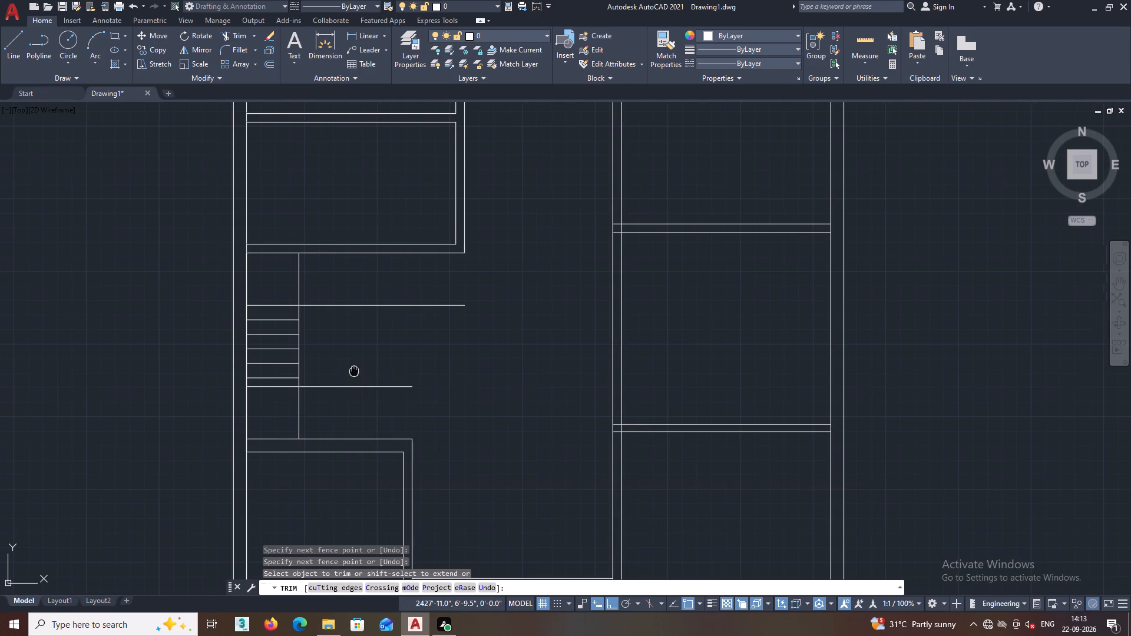
pyautogui.moveTo(353, 371); pyautogui.dragTo(341, 377, button='middle')
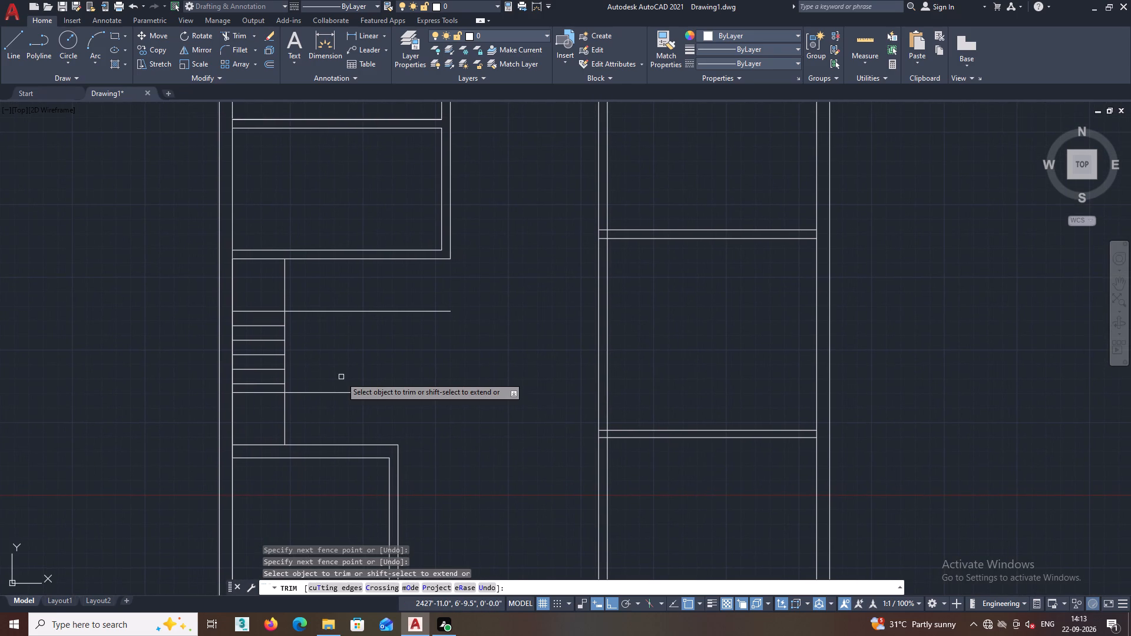
pyautogui.press('space')
# Offset the 3' vertical offset line nine times in succession at 10" spacing, away from the outer wall.
pyautogui.click(270, 59)
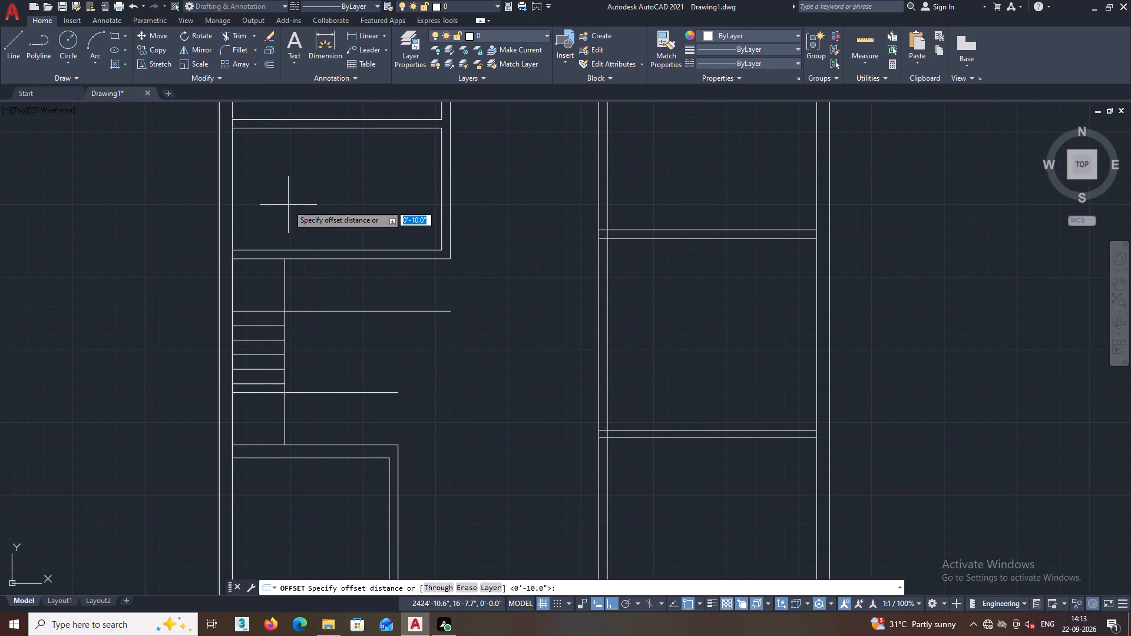
pyautogui.press('Return')
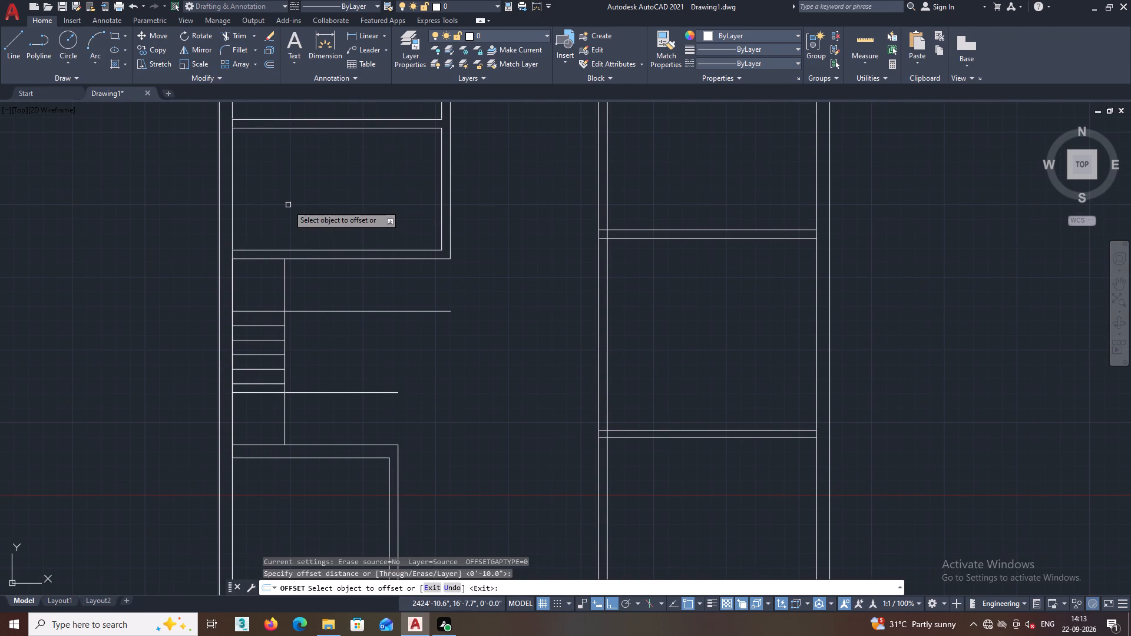
pyautogui.click(285, 287)
pyautogui.click(299, 287)
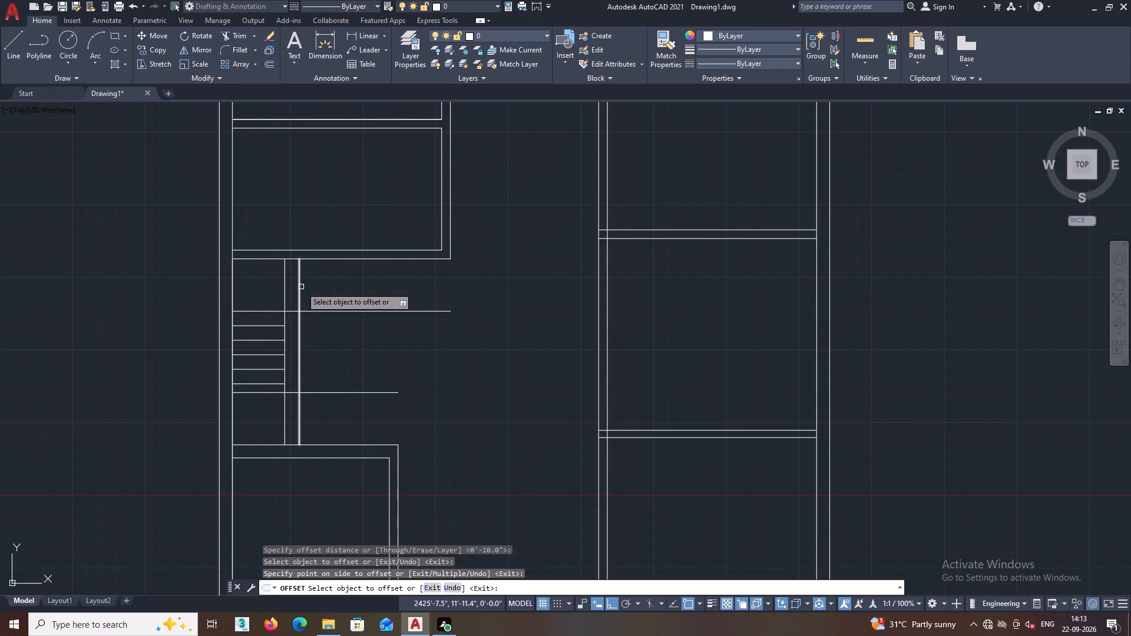
pyautogui.doubleClick(301, 287)
pyautogui.tripleClick(316, 284)
pyautogui.click(316, 284)
pyautogui.click(332, 283)
pyautogui.doubleClick(329, 285)
pyautogui.click(342, 283)
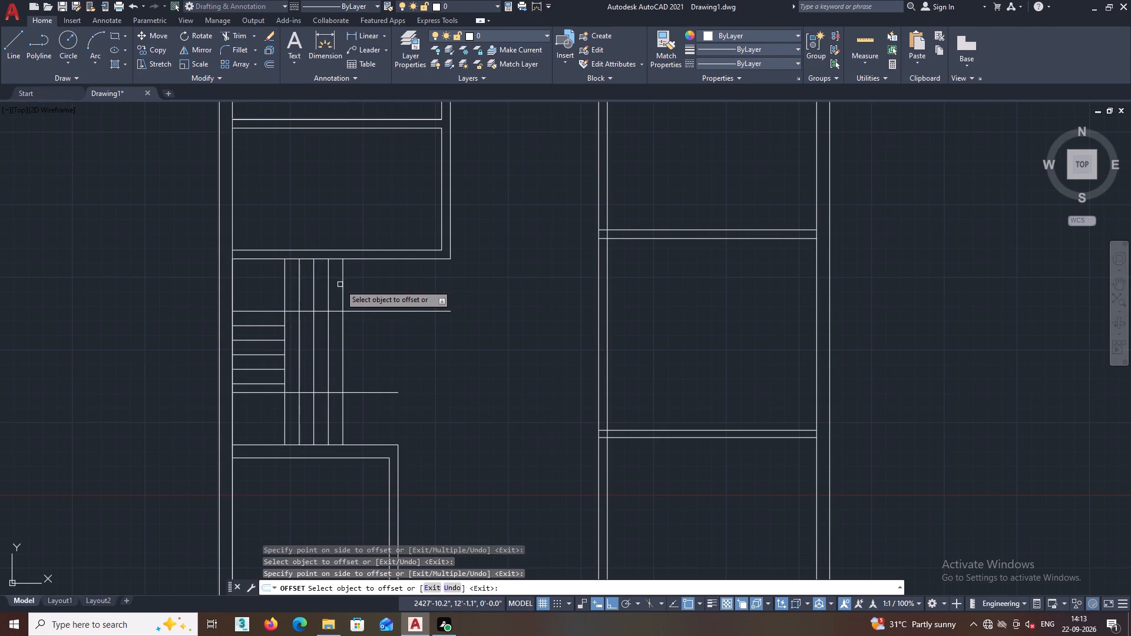
pyautogui.click(345, 287)
pyautogui.click(356, 284)
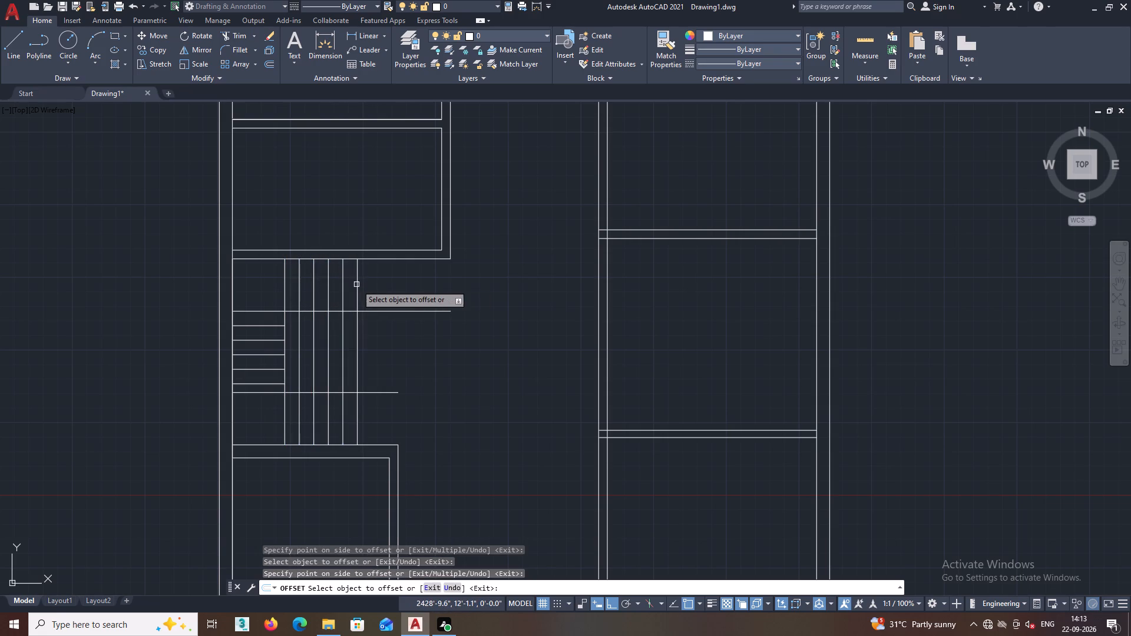
pyautogui.click(356, 284)
pyautogui.click(358, 287)
pyautogui.click(378, 277)
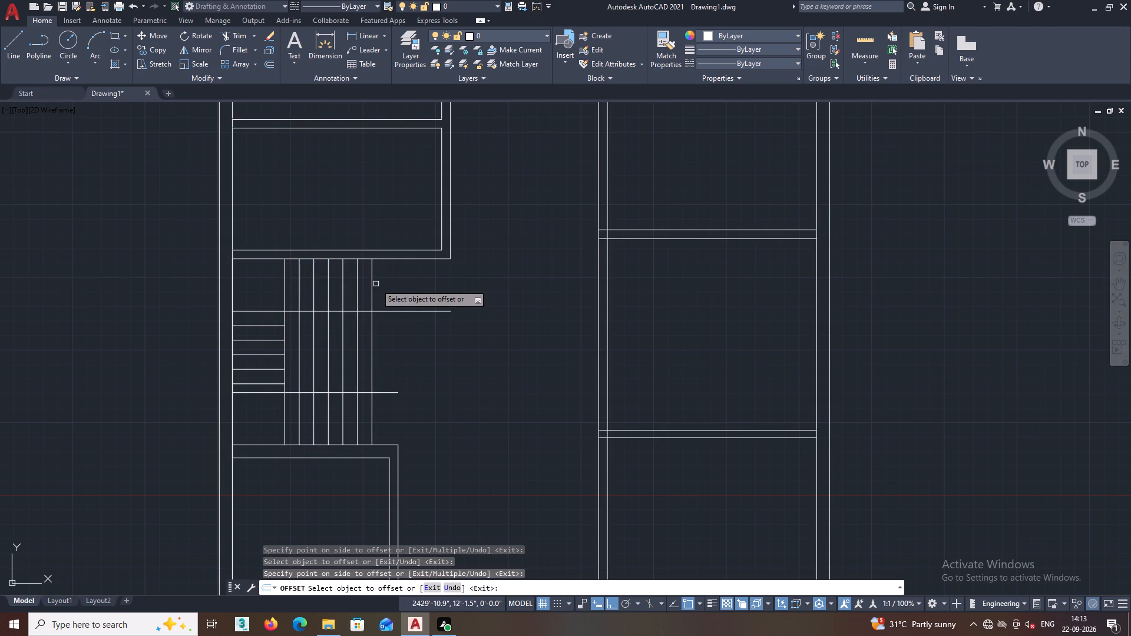
pyautogui.click(373, 286)
pyautogui.click(388, 281)
pyautogui.click(388, 285)
pyautogui.click(411, 285)
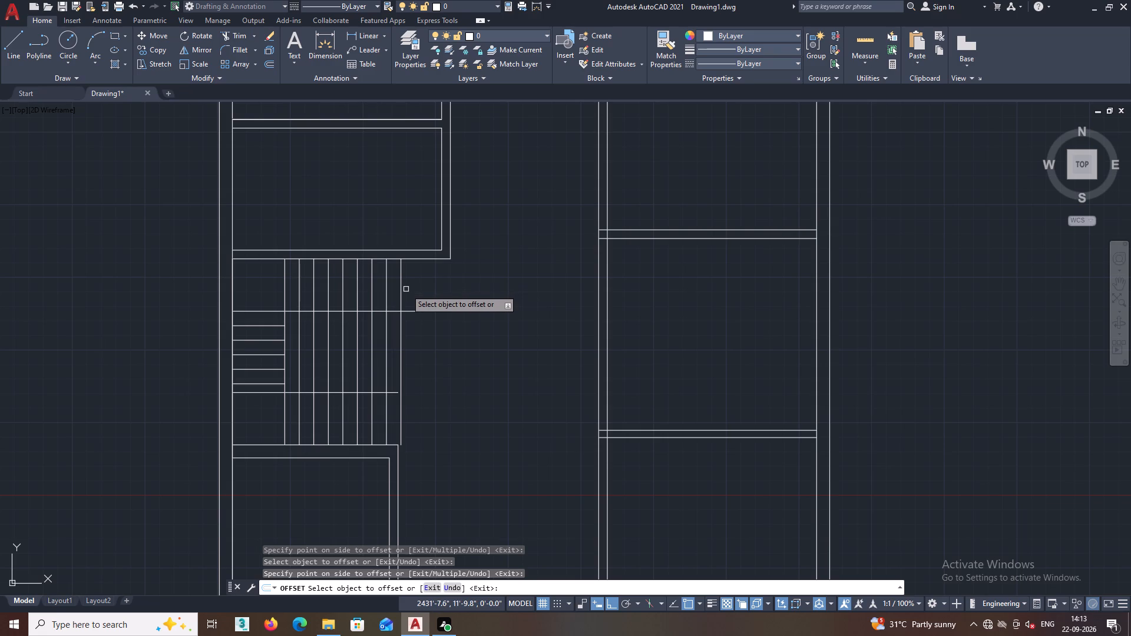
pyautogui.click(402, 291)
pyautogui.click(415, 289)
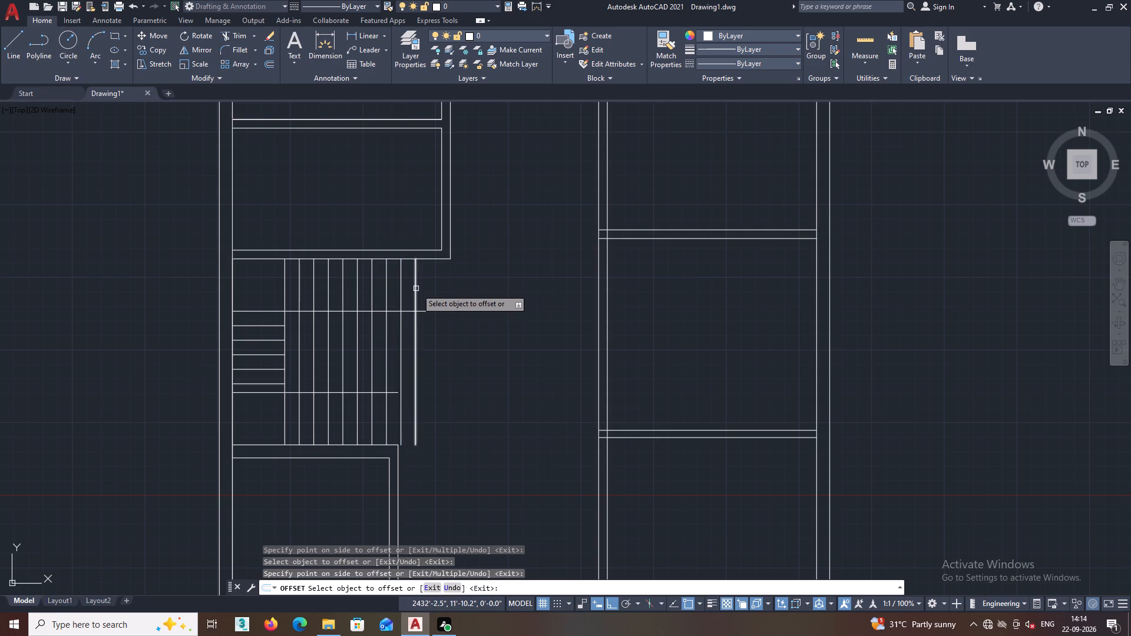
pyautogui.press('space')
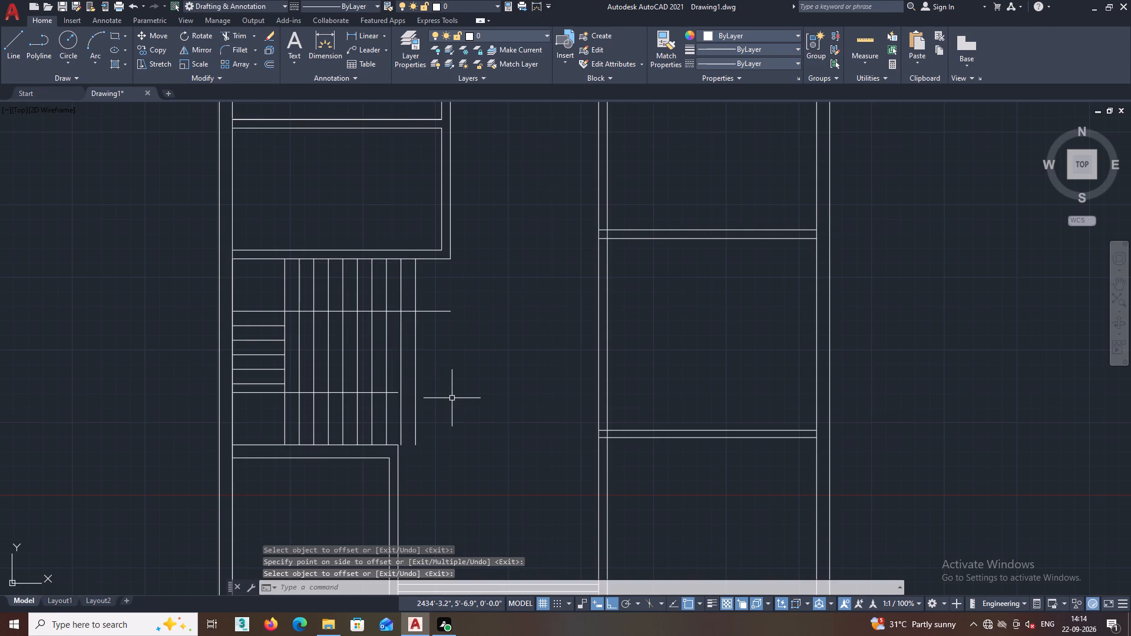
# Trim the nine 10" vertical tread lines between the upper and lower horizontal stair edges.
pyautogui.write('TR')
pyautogui.press('Return')
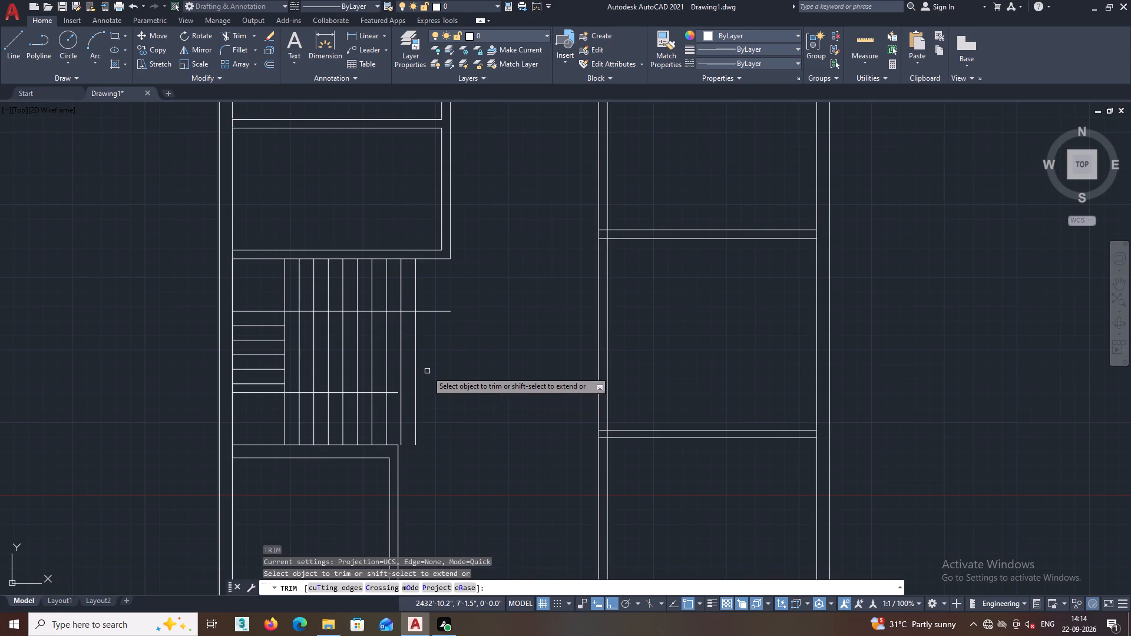
pyautogui.scroll(1, 428, 365)
pyautogui.click(427, 345)
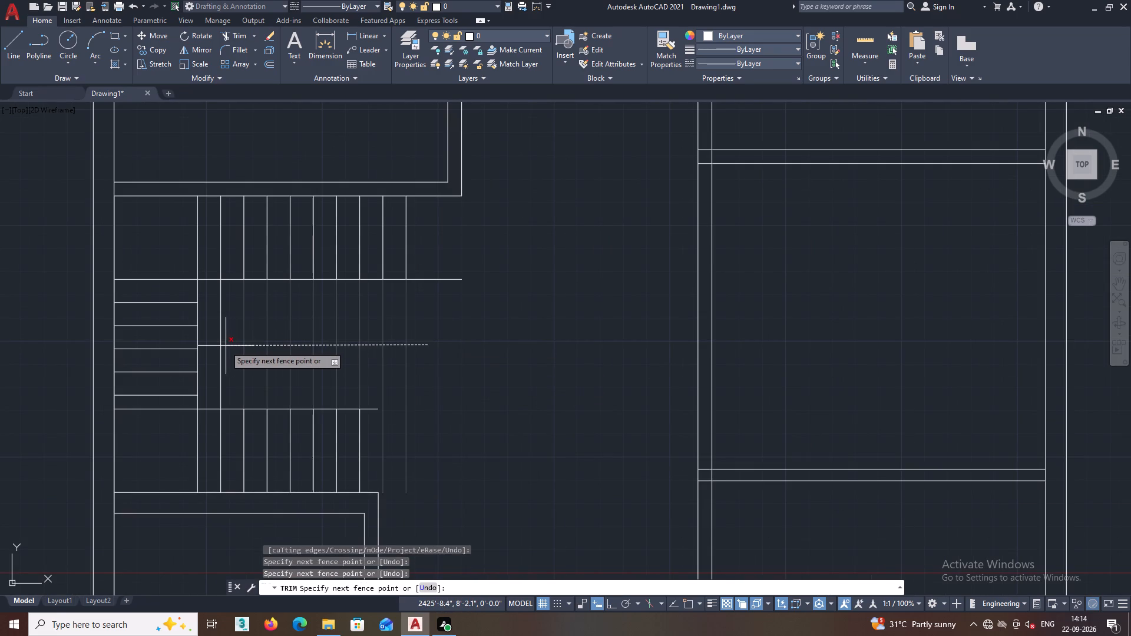
pyautogui.click(217, 347)
# Trim away the lower stair flight beyond its second 10" tread, including the extra tread lines and the horizontal edge.
pyautogui.moveTo(262, 353); pyautogui.dragTo(372, 291, button='middle')
pyautogui.click(373, 338)
pyautogui.doubleClick(368, 380)
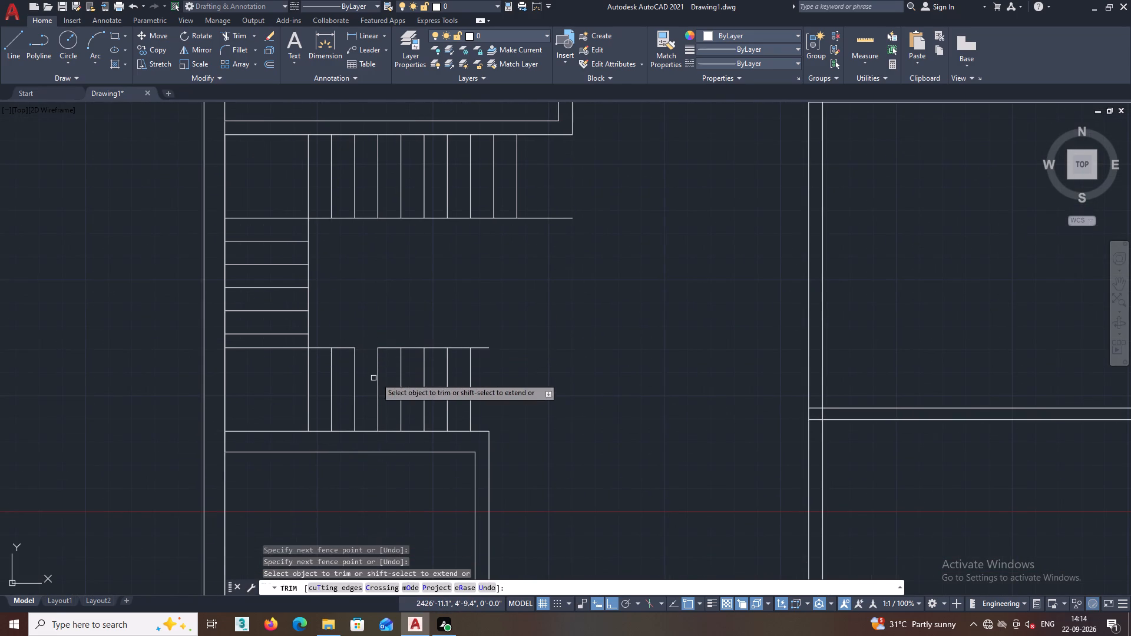
pyautogui.click(492, 387)
pyautogui.click(379, 390)
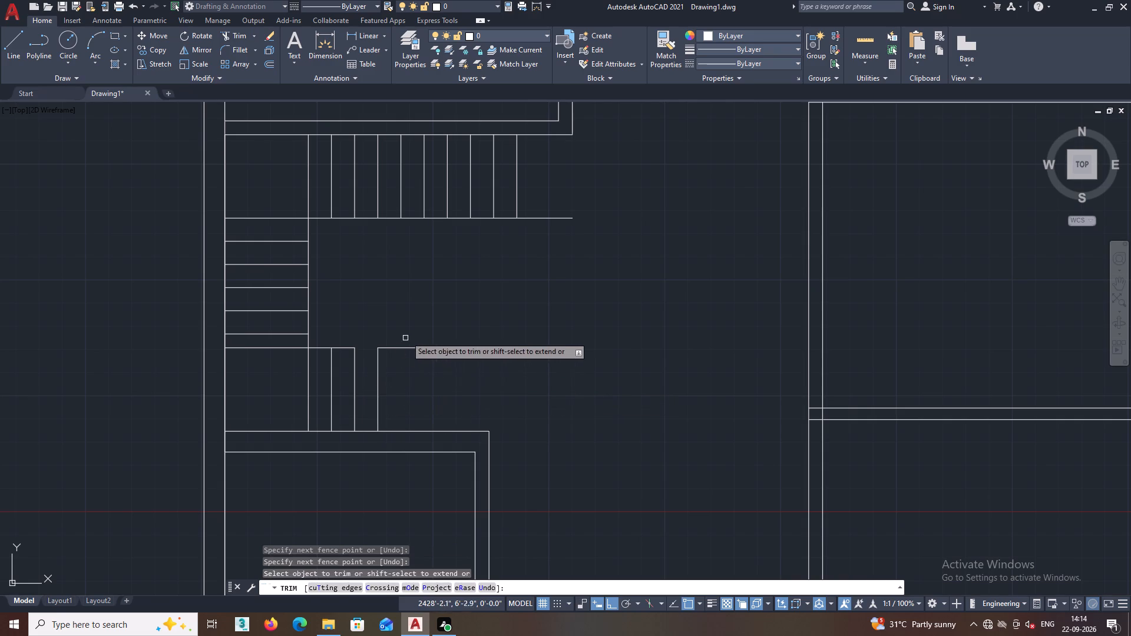
pyautogui.click(409, 324)
pyautogui.click(375, 399)
# Trim the upper flight's horizontal edge where it extends past the last vertical tread line.
pyautogui.scroll(-1, 386, 382)
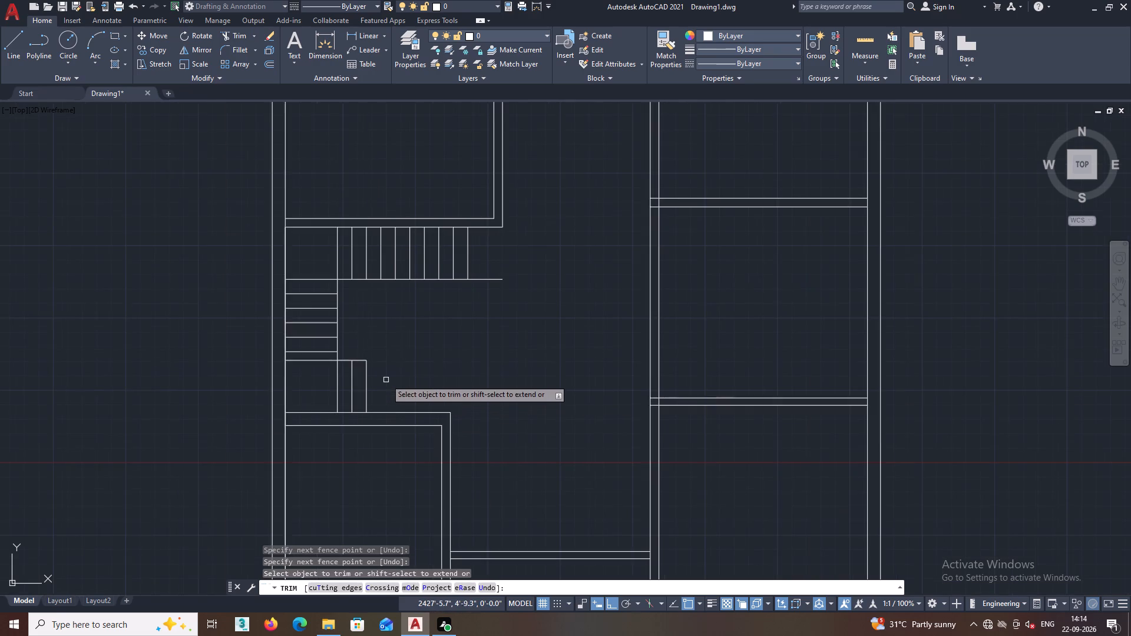
pyautogui.moveTo(388, 360); pyautogui.dragTo(427, 374, button='middle')
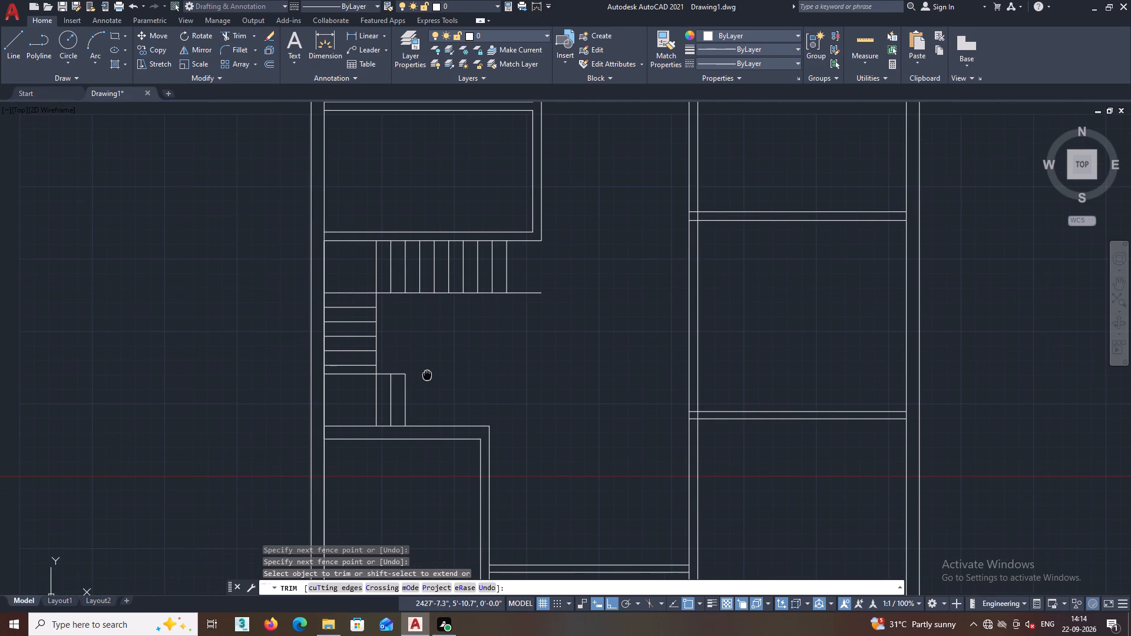
pyautogui.moveTo(427, 374); pyautogui.dragTo(414, 409, button='middle')
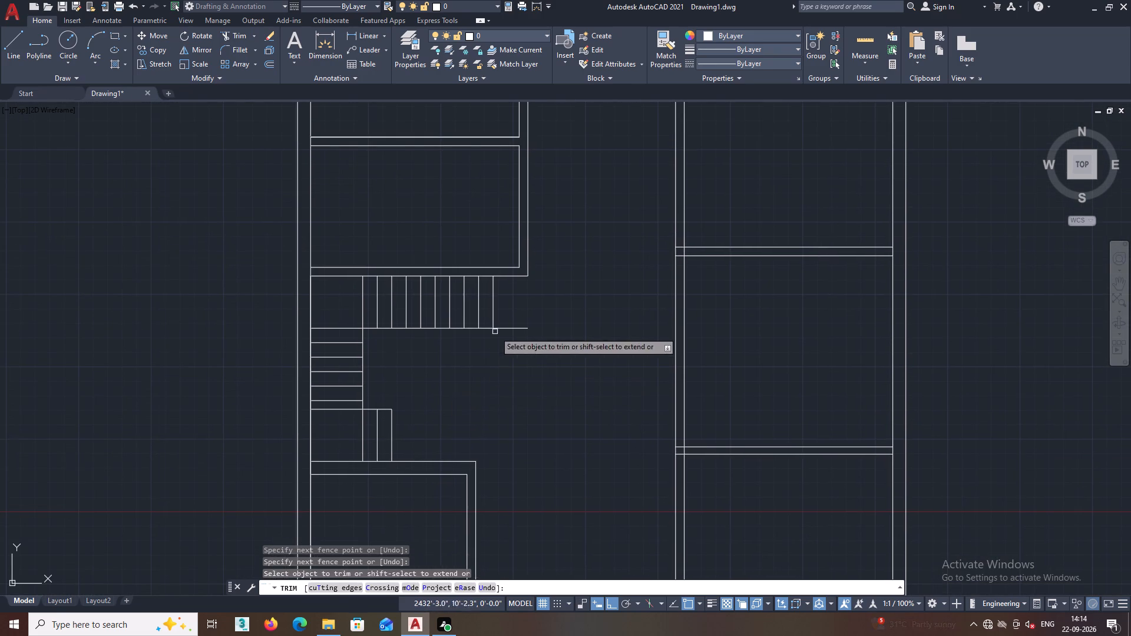
pyautogui.doubleClick(521, 299)
pyautogui.click(502, 375)
pyautogui.scroll(-1, 502, 372)
pyautogui.moveTo(497, 380); pyautogui.dragTo(477, 379, button='middle')
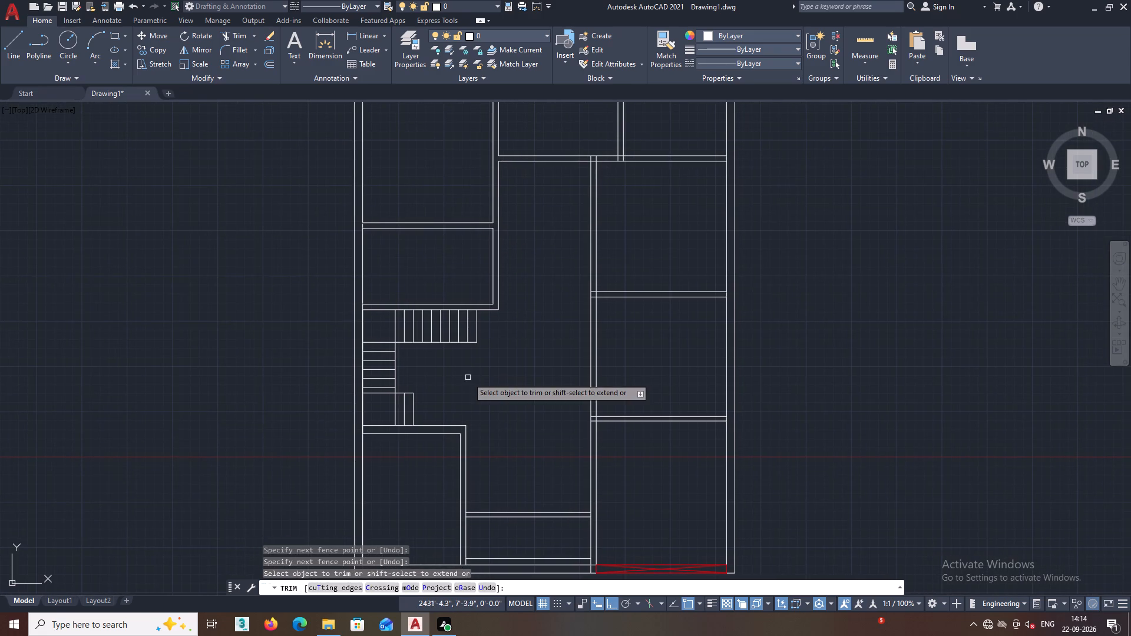
pyautogui.press('space')
# Trim the horizontal stair edge where it crosses the upper corner landing beside the outer wall.
pyautogui.scroll(3, 462, 350)
pyautogui.moveTo(497, 289); pyautogui.dragTo(500, 344, button='middle')
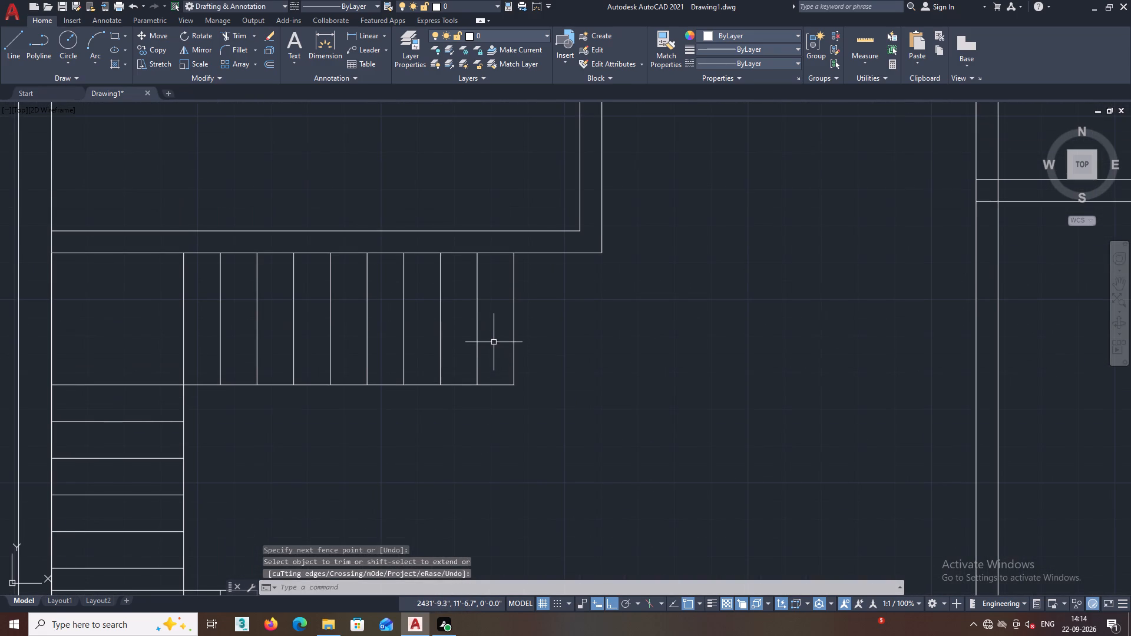
pyautogui.moveTo(302, 409); pyautogui.dragTo(330, 419, button='middle')
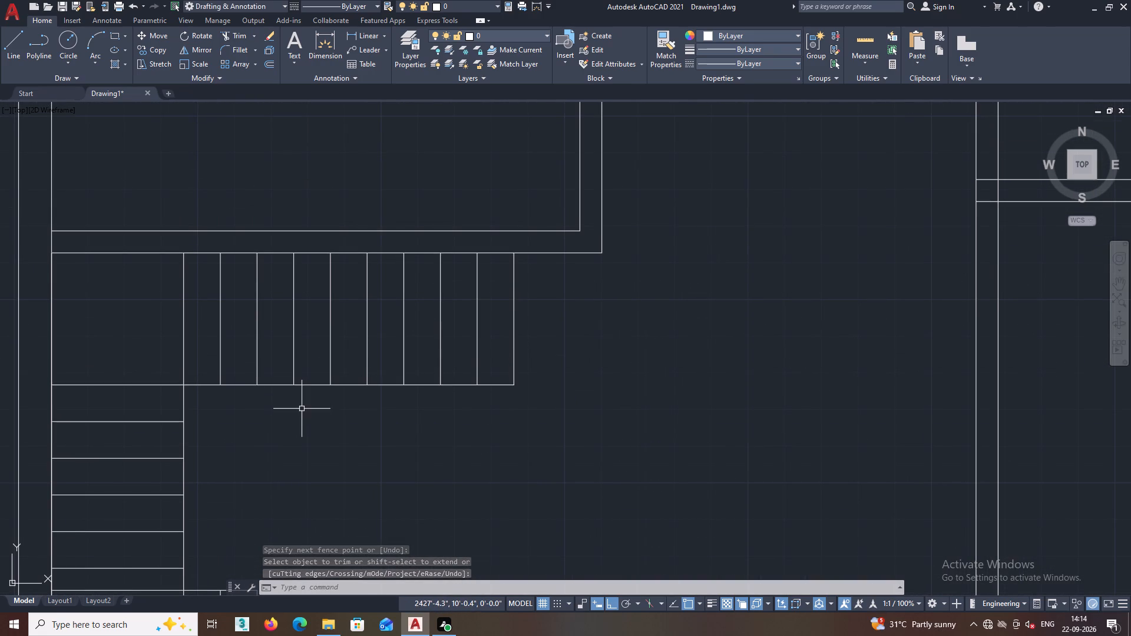
pyautogui.moveTo(330, 419); pyautogui.dragTo(348, 426, button='middle')
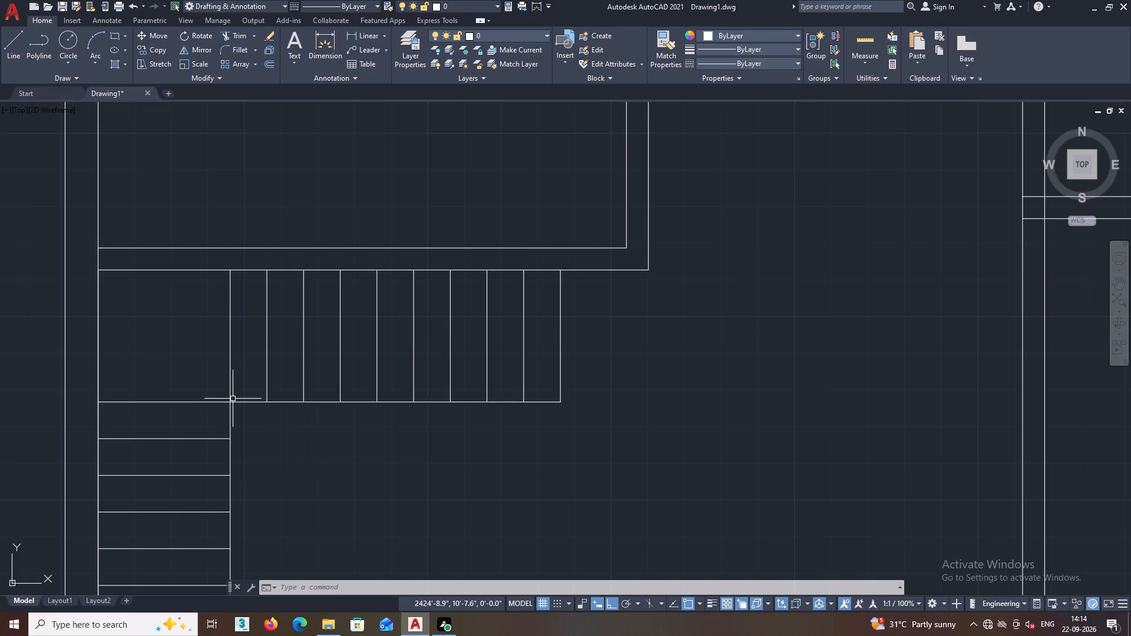
pyautogui.write('TR')
pyautogui.press('Return')
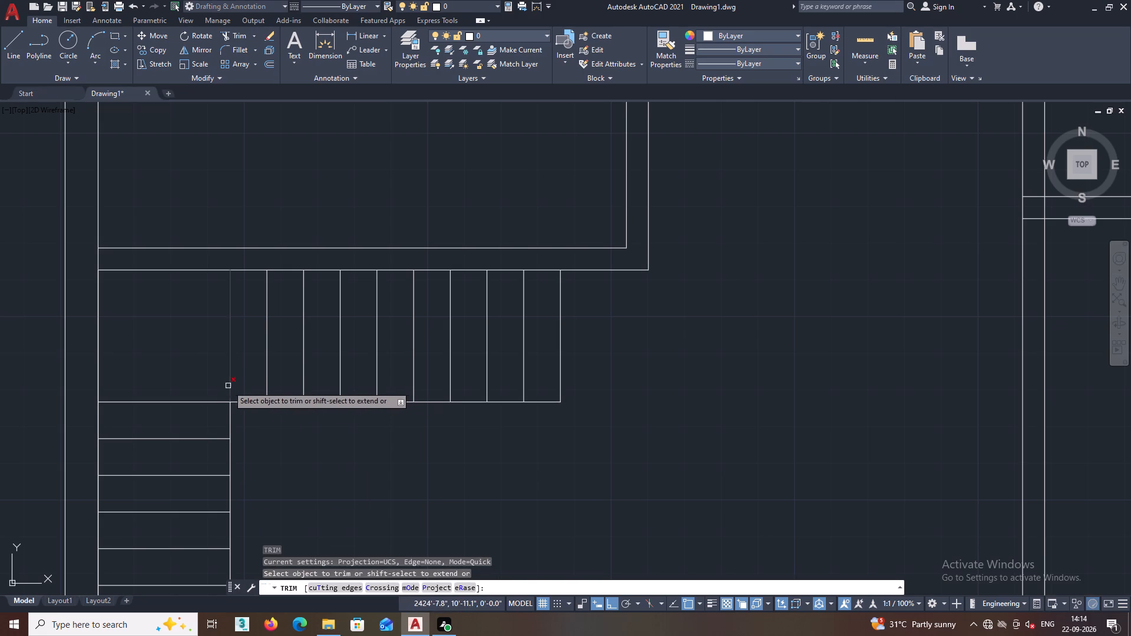
pyautogui.click(200, 400)
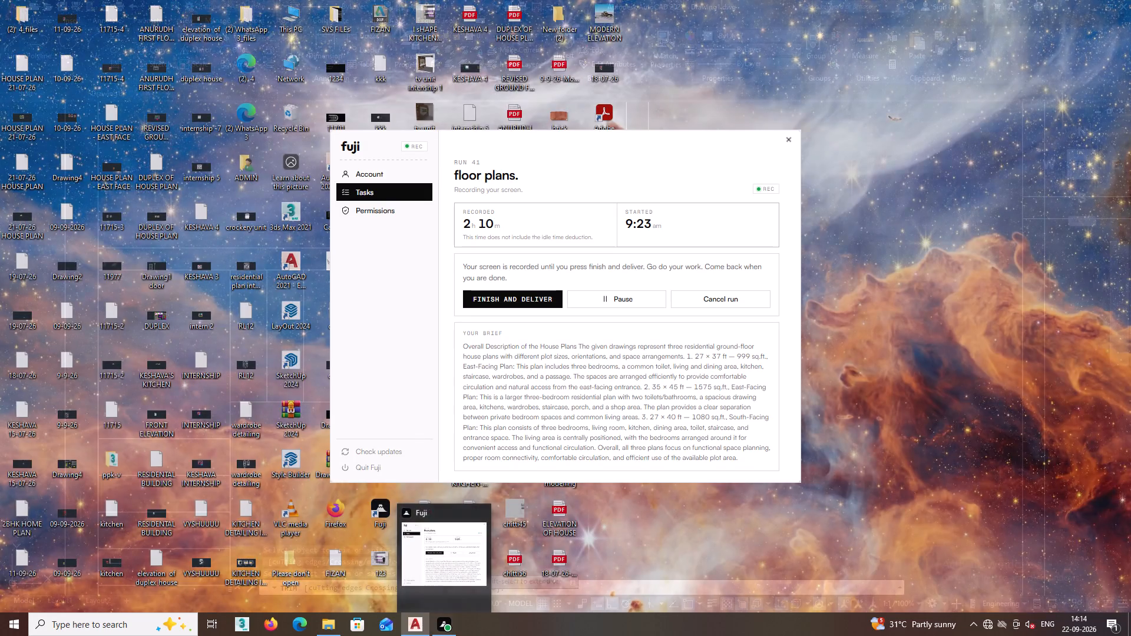
pyautogui.press('space')
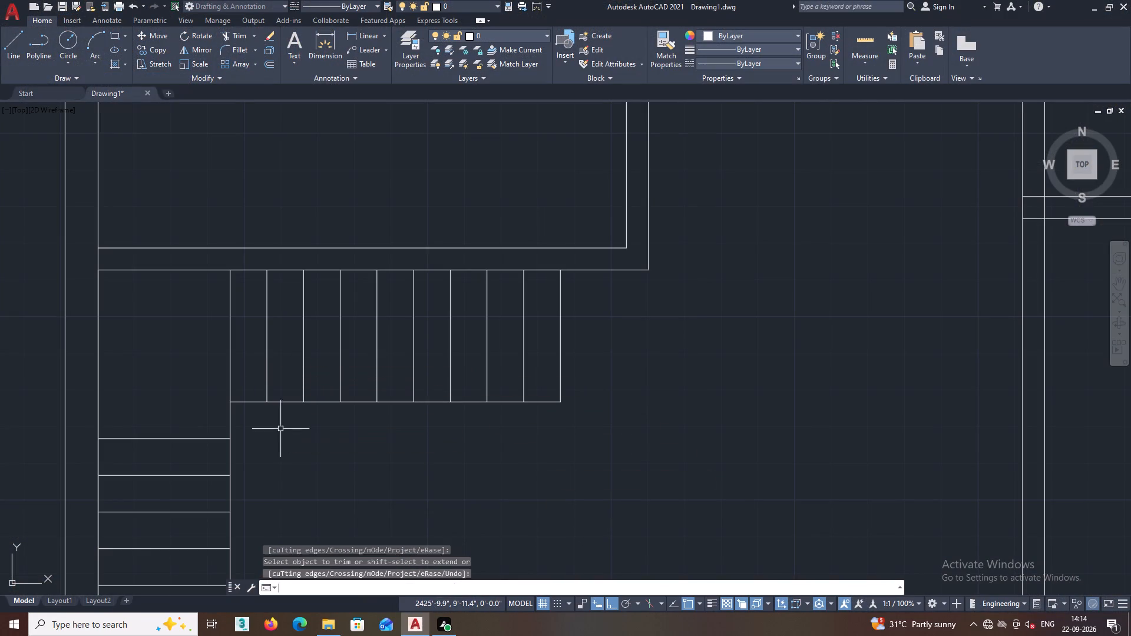
# Trim the vertical stair line between the upper corner landing and the upper flight, ending it at the horizontal edge.
pyautogui.moveTo(368, 448); pyautogui.dragTo(361, 493, button='middle')
pyautogui.moveTo(374, 440); pyautogui.dragTo(446, 407, button='middle')
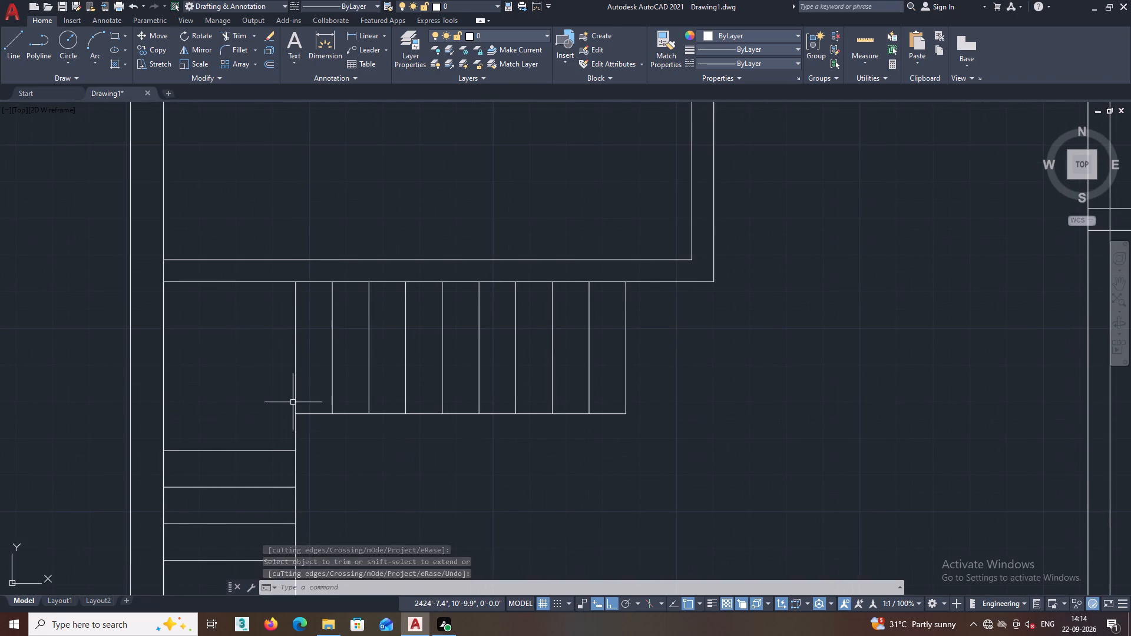
pyautogui.press('t')
pyautogui.press('r')
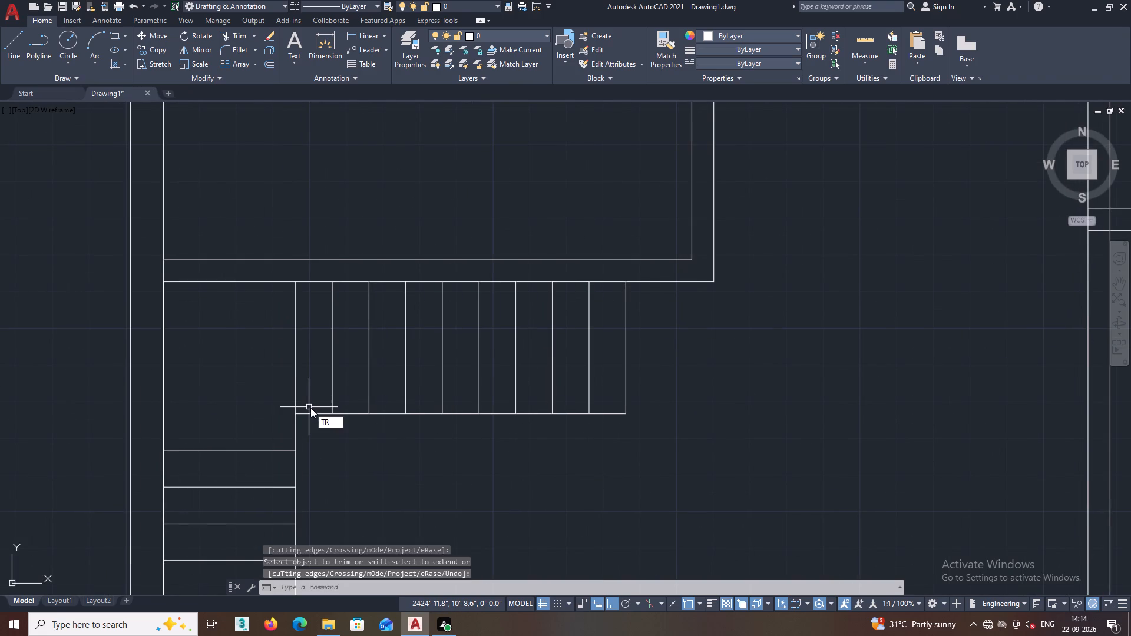
pyautogui.press('Return')
pyautogui.click(296, 401)
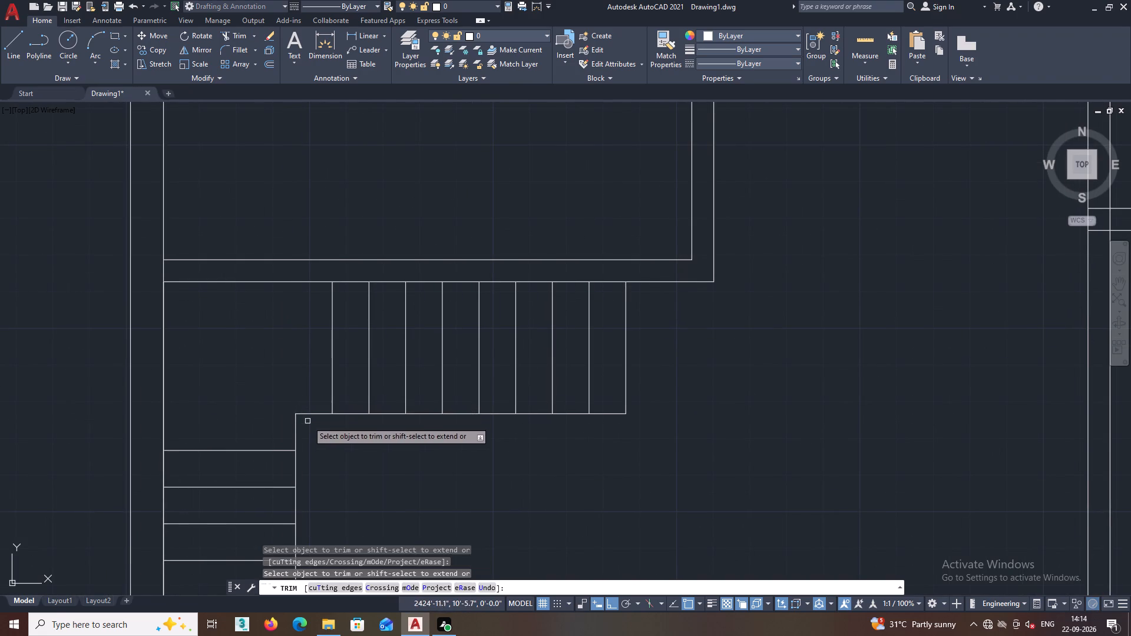
pyautogui.press('Escape')
# Select the upper flight's tread lines and load the ACAD_ISO03W100 (ISO dash space) linetype from acadiso.lin.
pyautogui.moveTo(519, 385); pyautogui.dragTo(479, 415, button='middle')
pyautogui.moveTo(324, 448); pyautogui.dragTo(366, 448, button='middle')
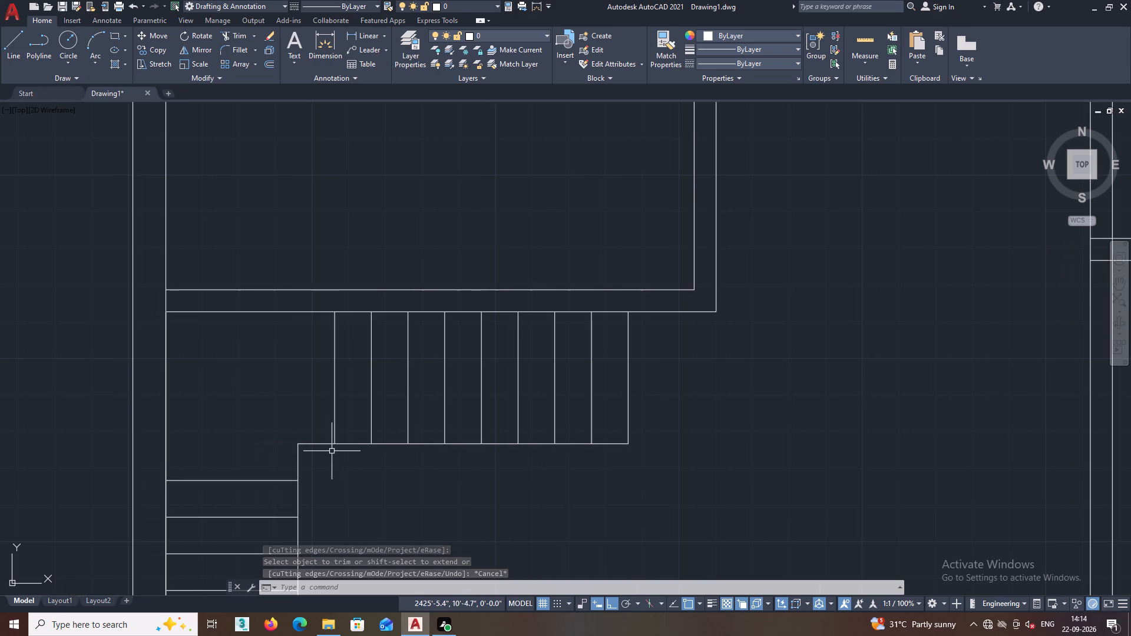
pyautogui.click(332, 451)
pyautogui.click(326, 428)
pyautogui.click(675, 426)
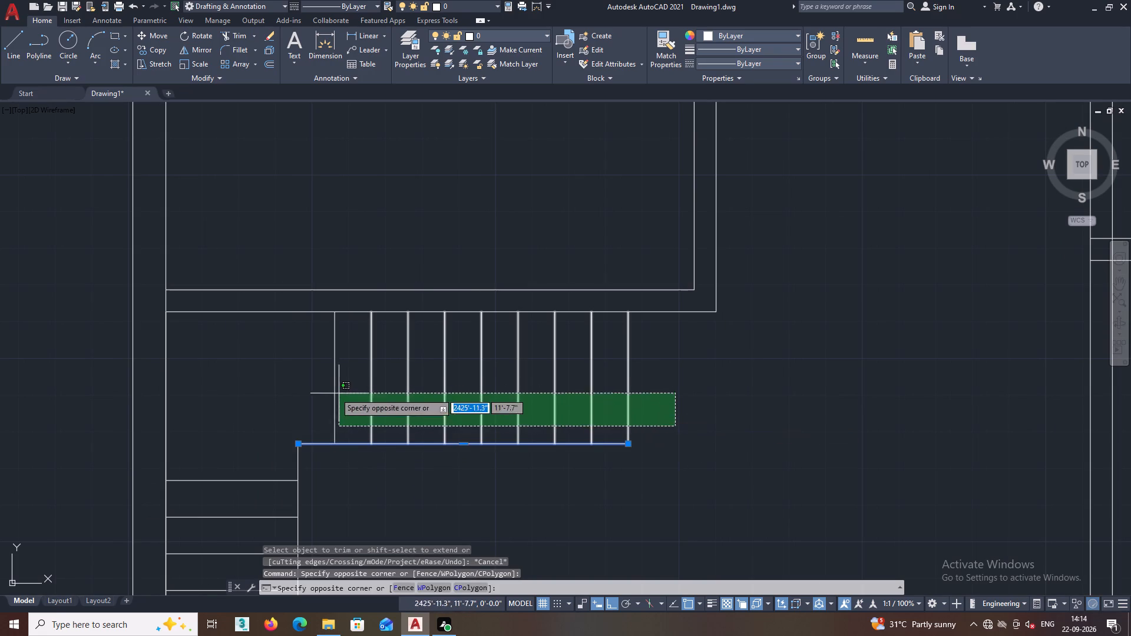
pyautogui.click(290, 385)
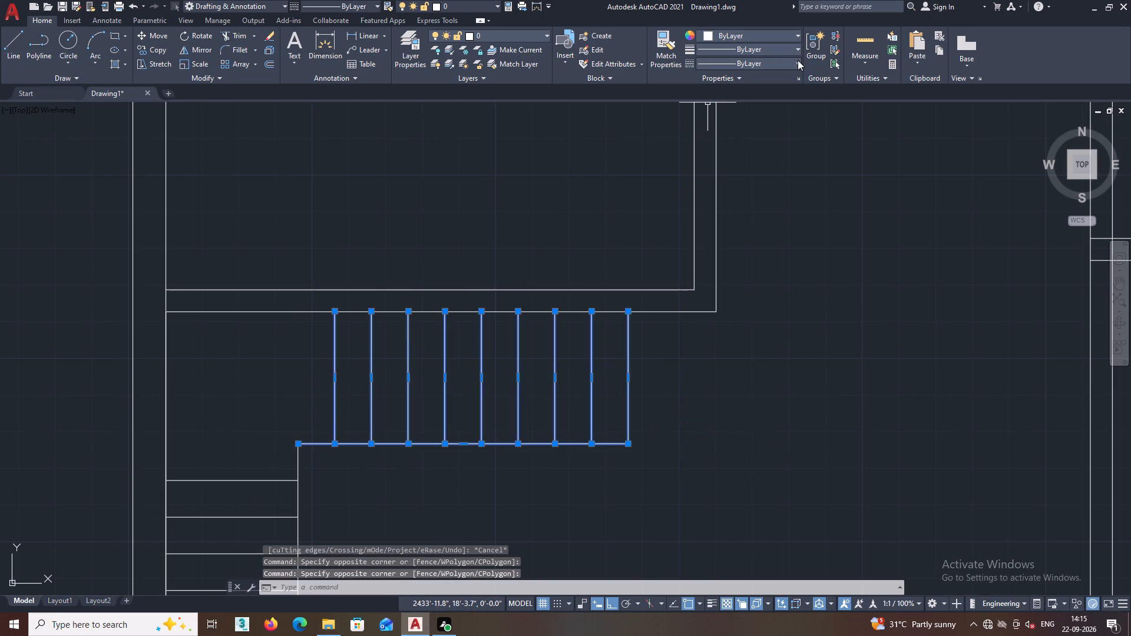
pyautogui.click(798, 60)
pyautogui.click(734, 123)
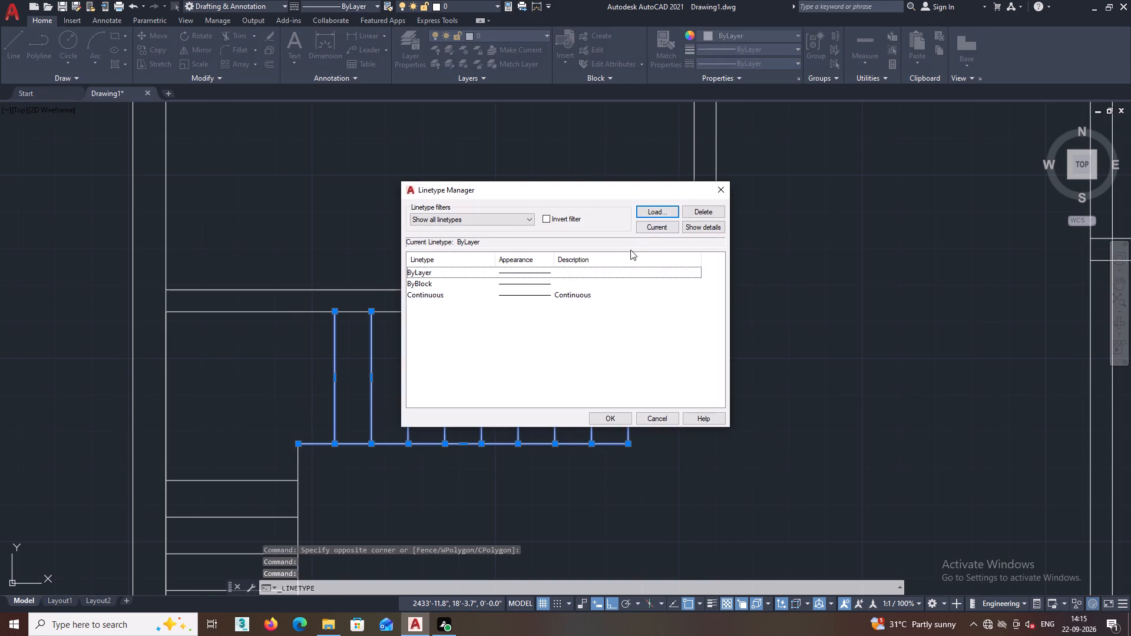
pyautogui.click(659, 209)
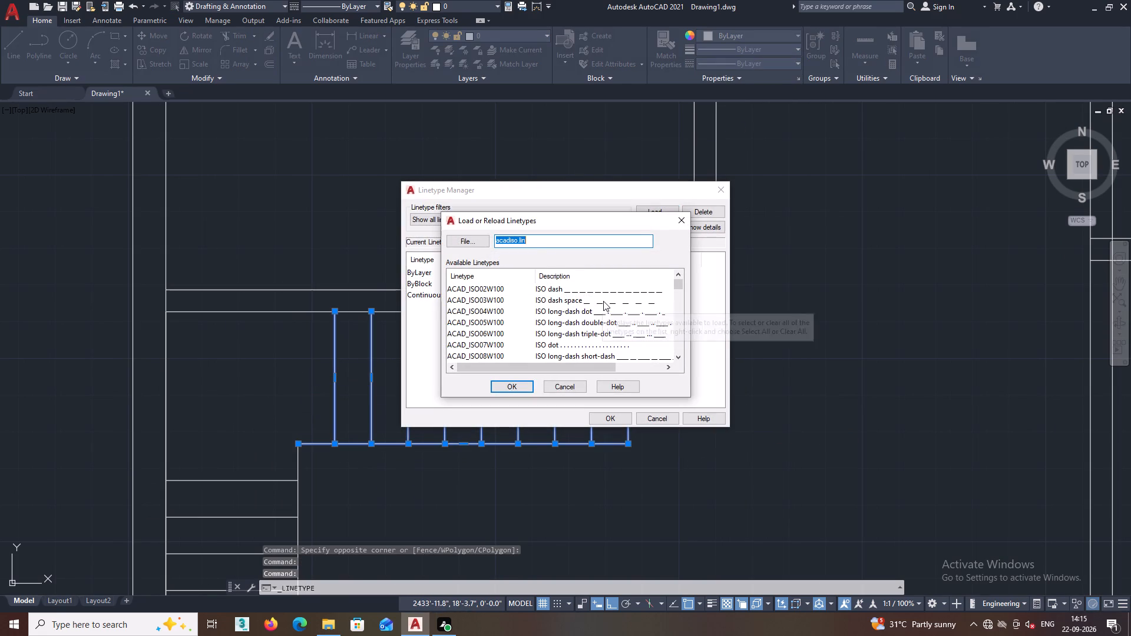
pyautogui.click(603, 301)
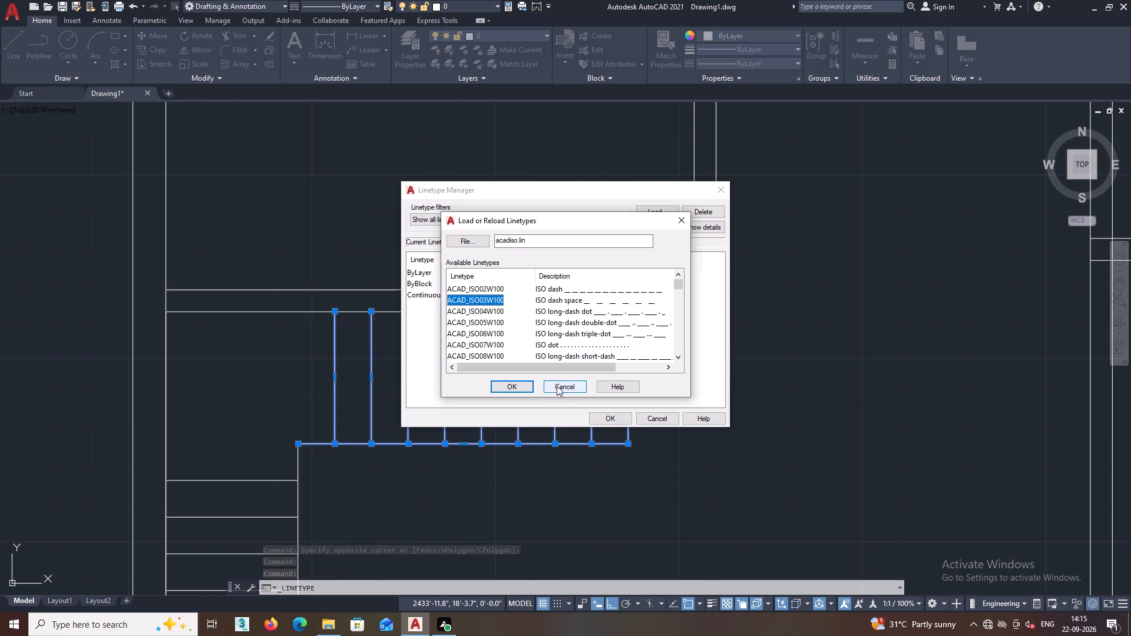
pyautogui.click(524, 387)
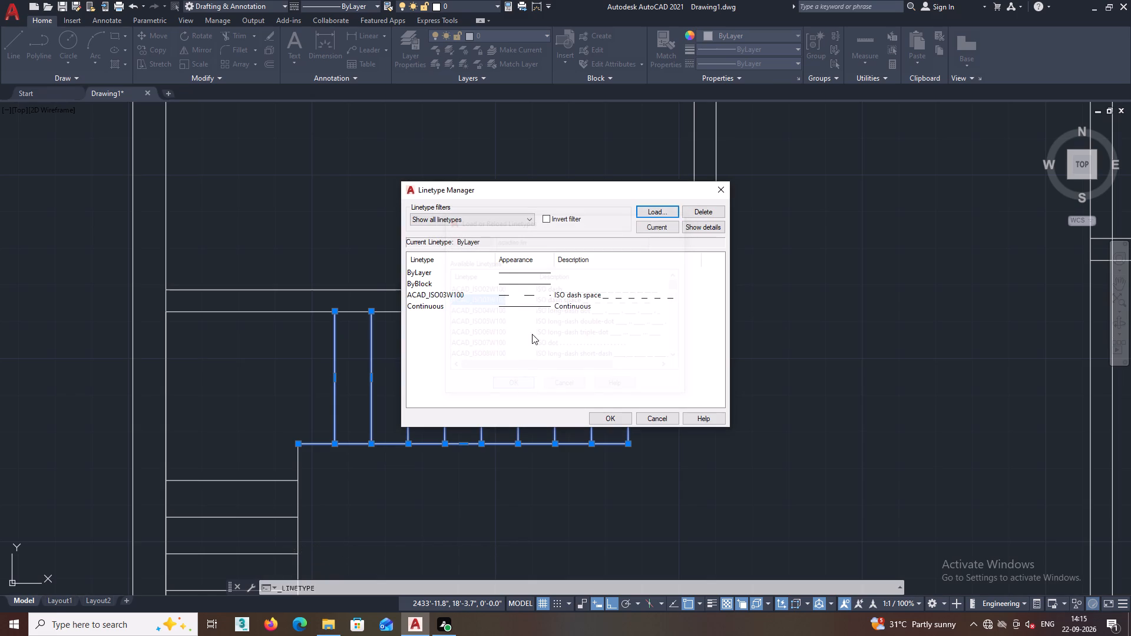
pyautogui.click(606, 417)
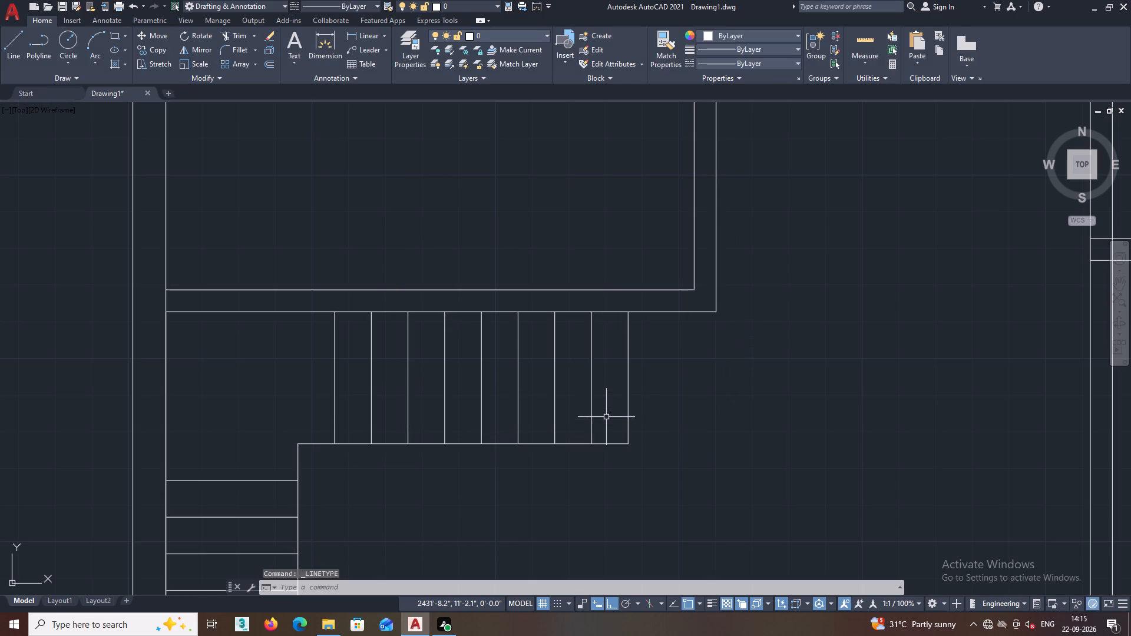
# Apply the ACAD_ISO03W100 linetype to the upper flight's last tread line, farthest from the outer wall.
pyautogui.click(628, 400)
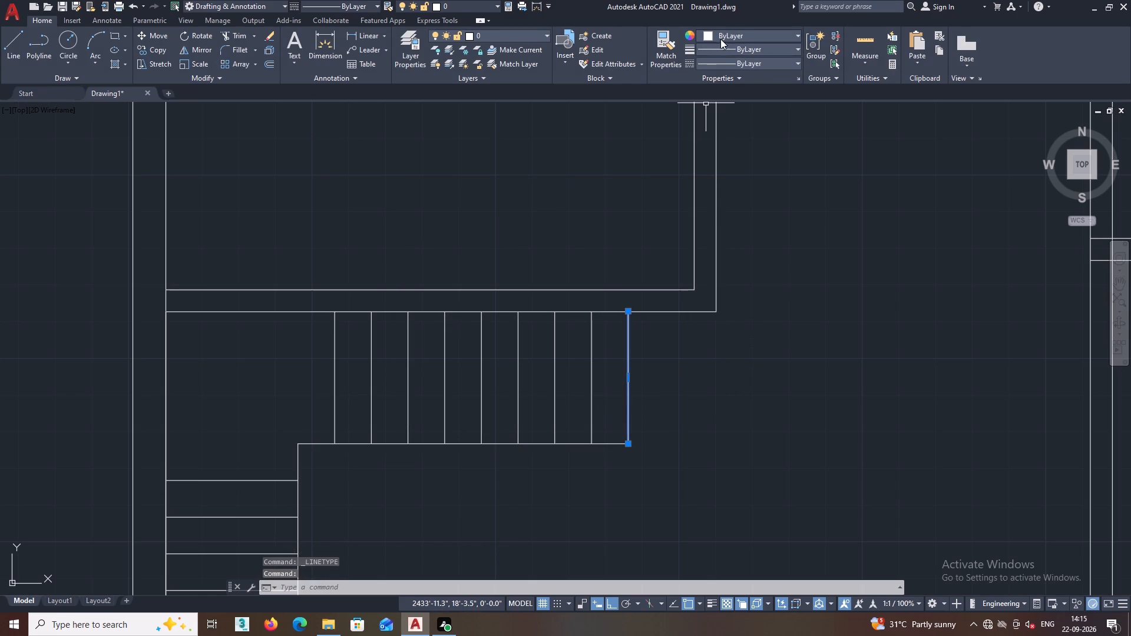
pyautogui.doubleClick(735, 58)
pyautogui.click(735, 66)
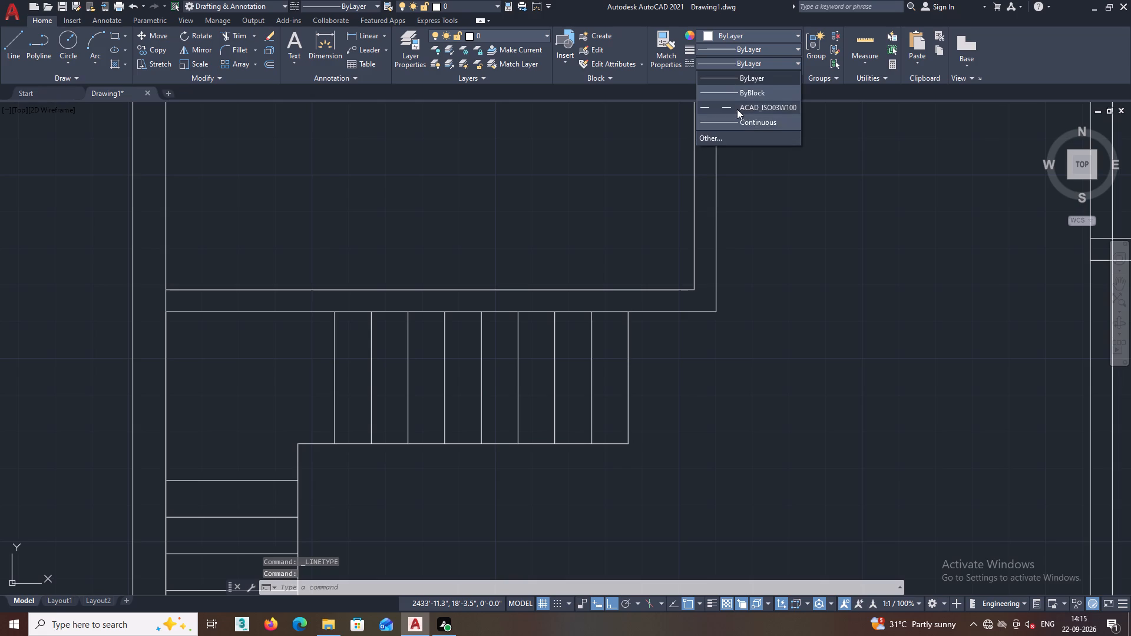
pyautogui.click(737, 109)
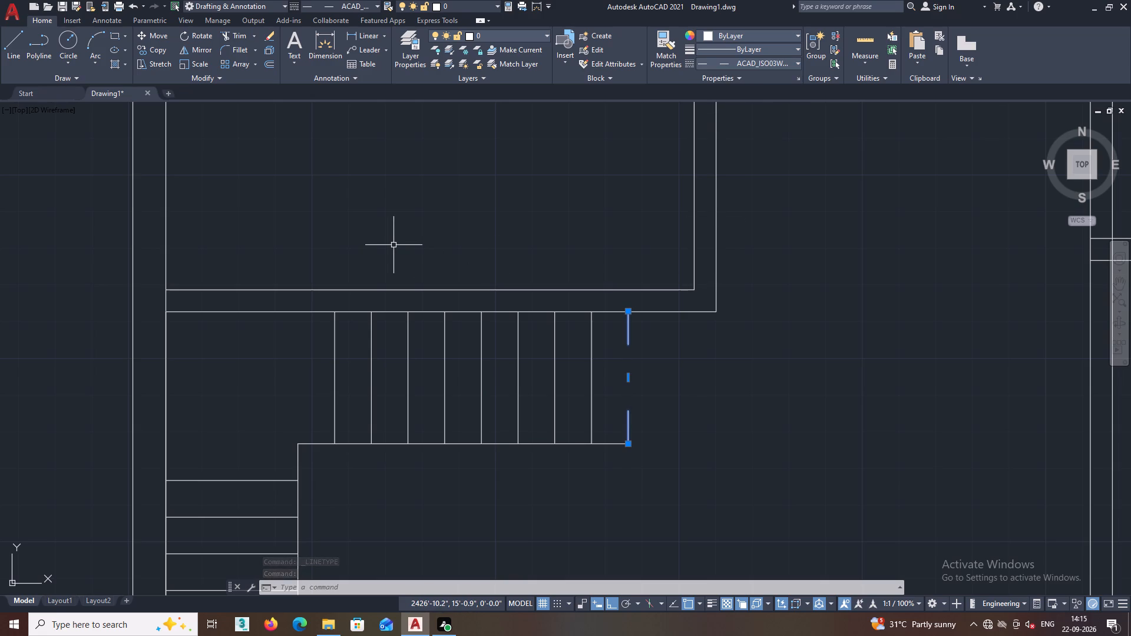
# Set the linetype scale of the upper flight's dashed end tread line to 0.5 in its properties.
pyautogui.press('p')
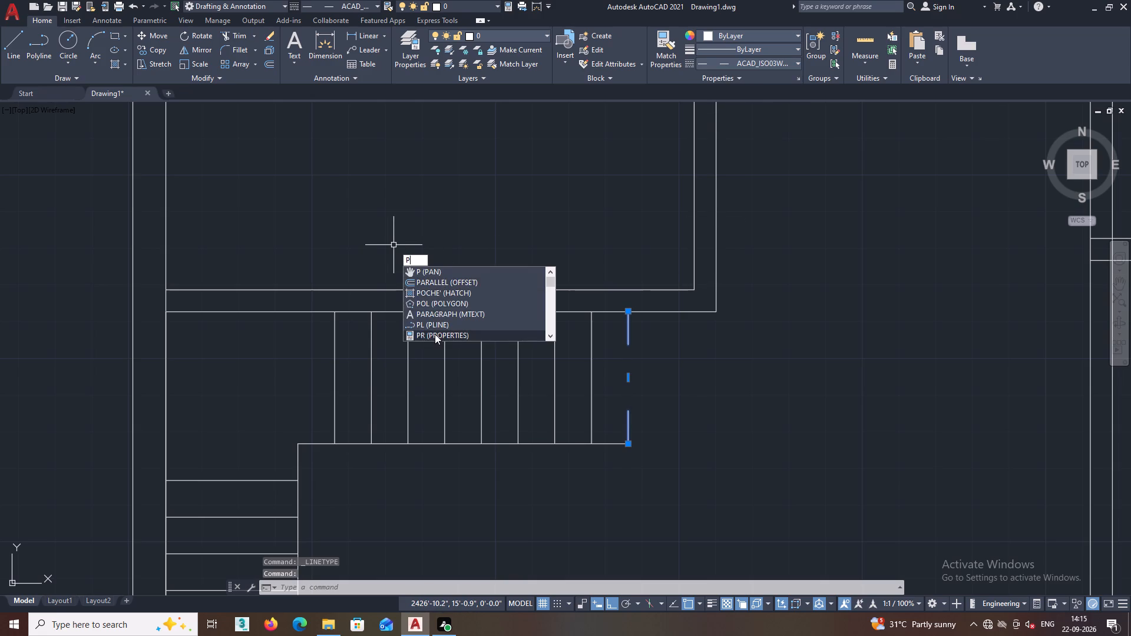
pyautogui.click(435, 334)
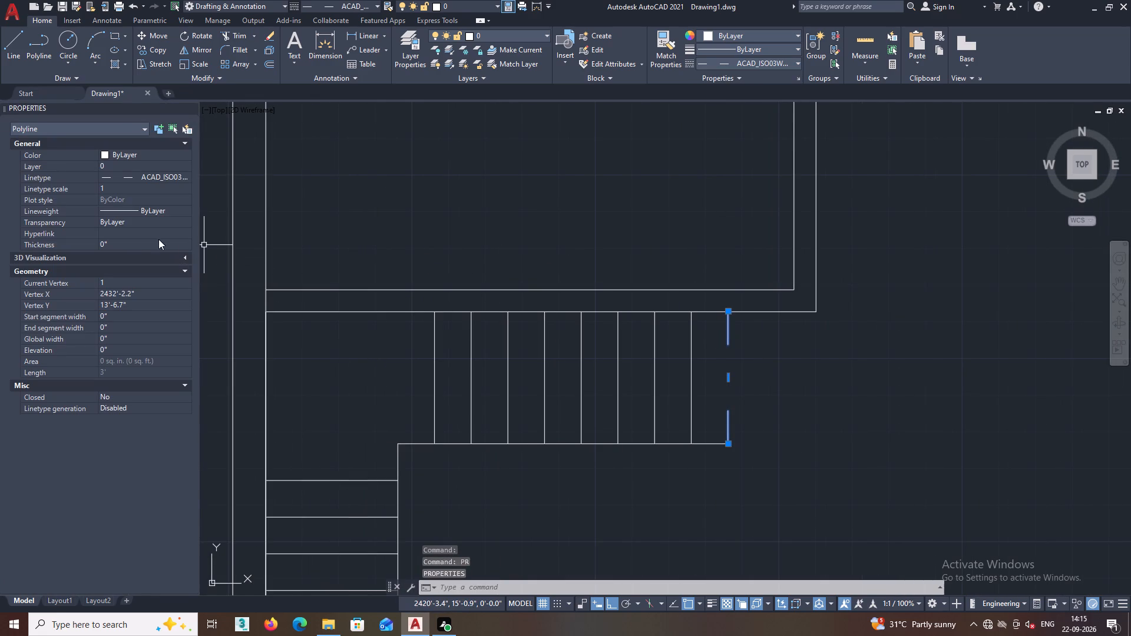
pyautogui.click(124, 184)
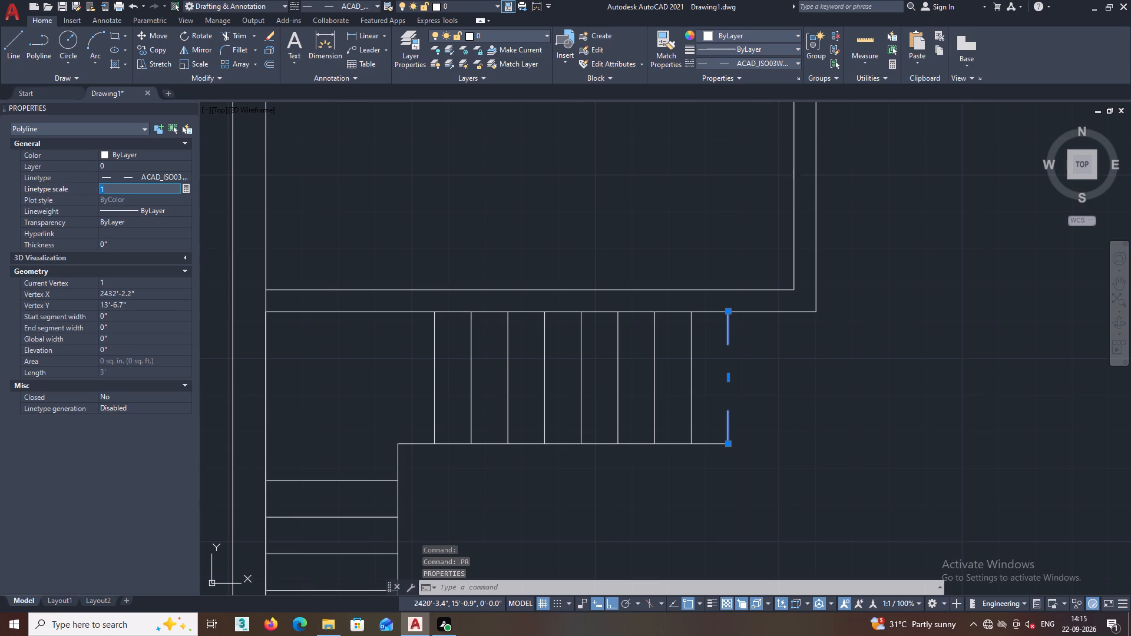
pyautogui.press('BackSpace')
pyautogui.write('0.5')
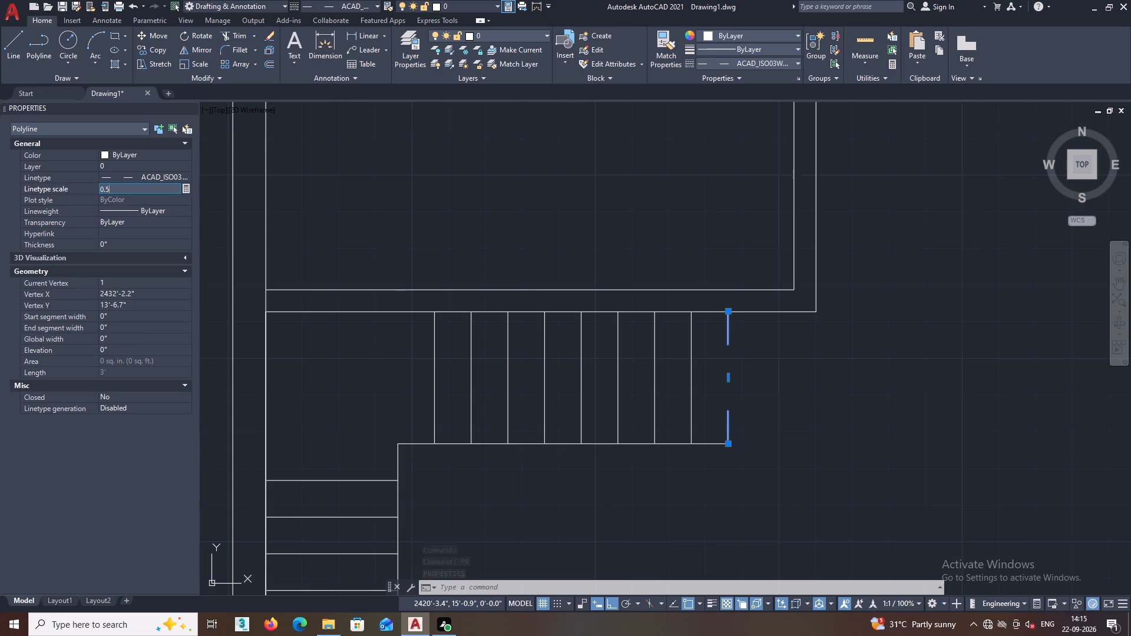
pyautogui.press('Return')
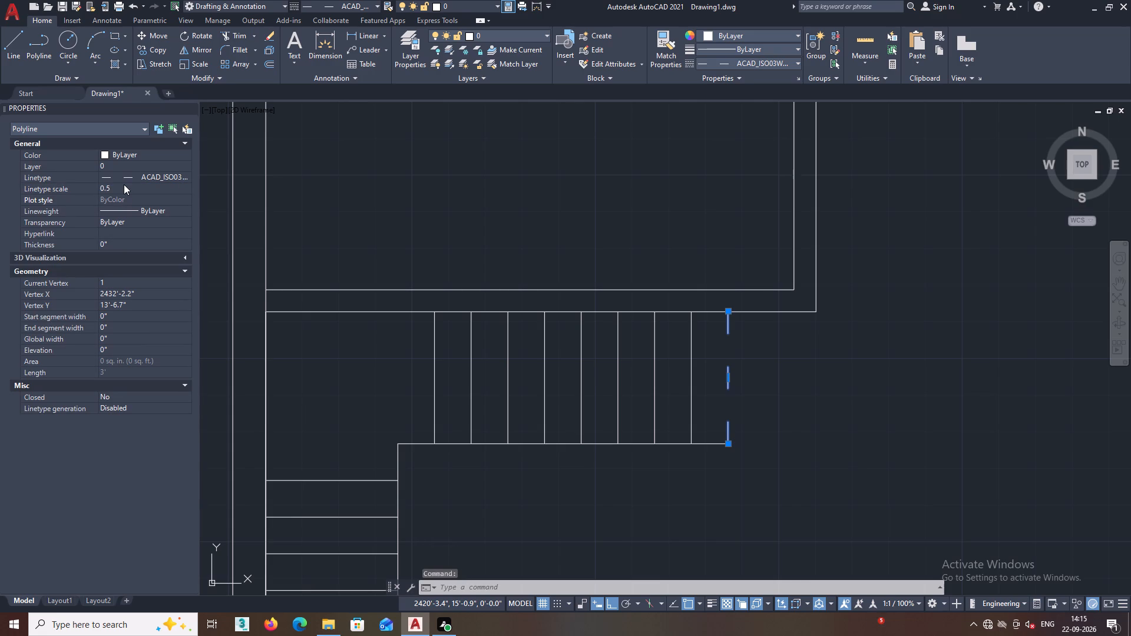
# Set the linetype scale of the upper flight's dashed end tread line to 0.2 and close its properties.
pyautogui.press('BackSpace')
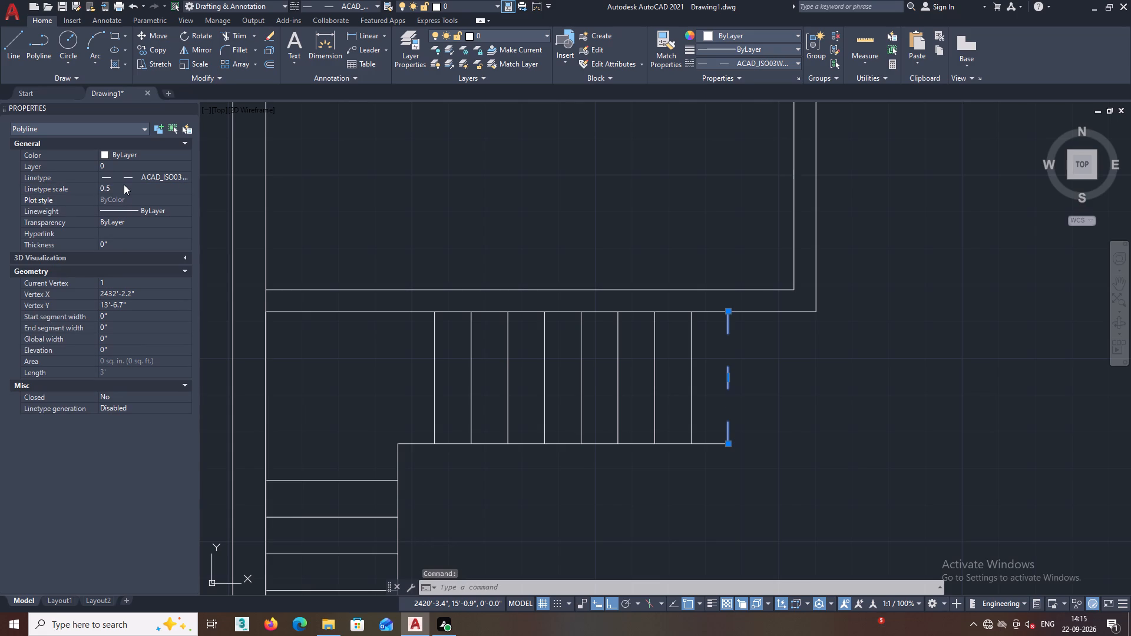
pyautogui.click(130, 188)
pyautogui.write('0.2')
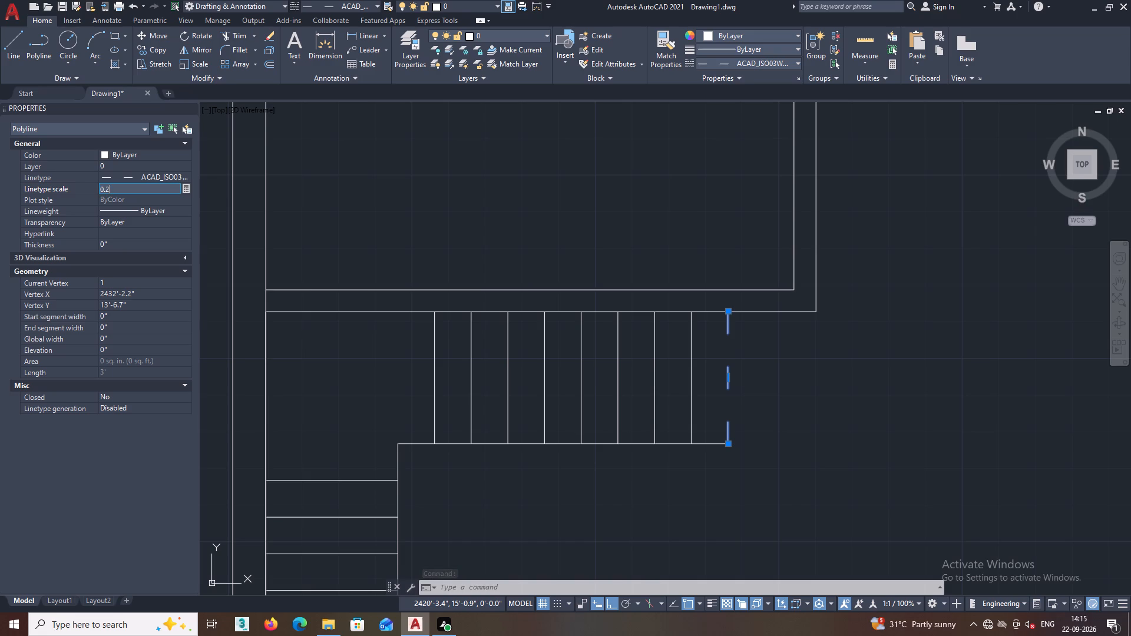
pyautogui.press('Return')
pyautogui.press('Escape')
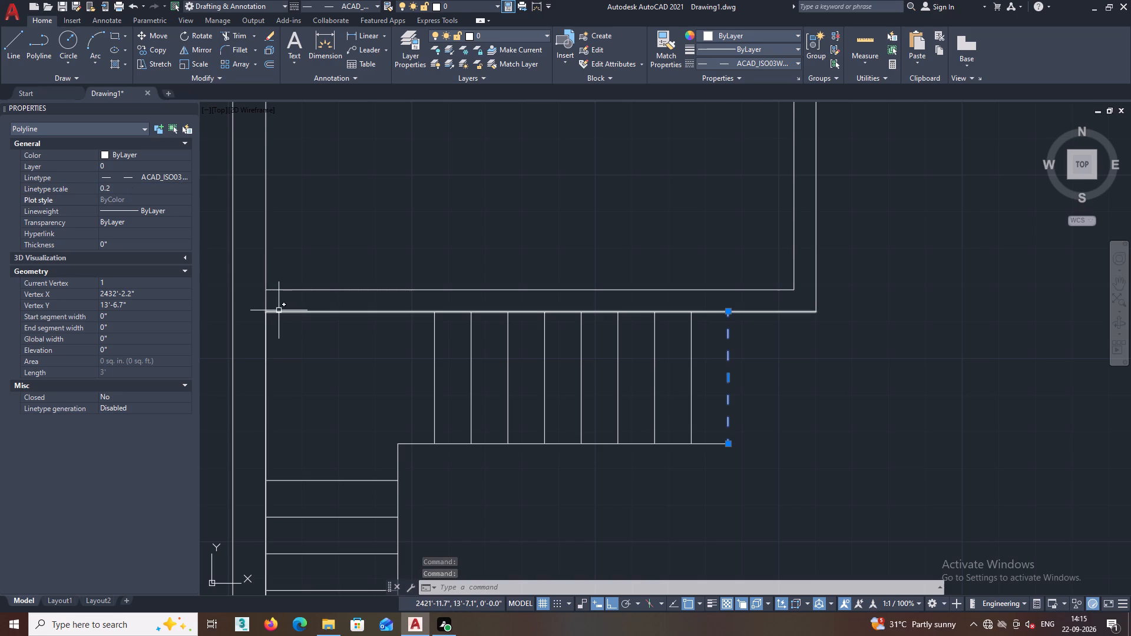
pyautogui.press('Escape')
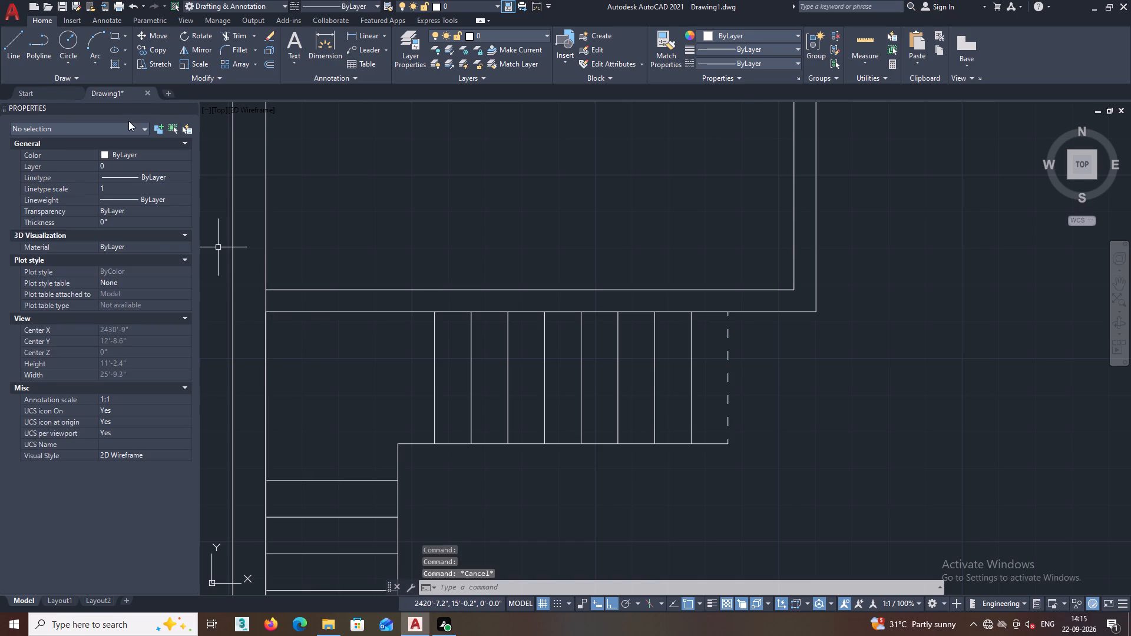
pyautogui.click(193, 108)
# Match the properties of the dashed end tread line to the upper flight's other tread lines and its long outer edge.
pyautogui.moveTo(634, 332); pyautogui.dragTo(634, 332, button='middle')
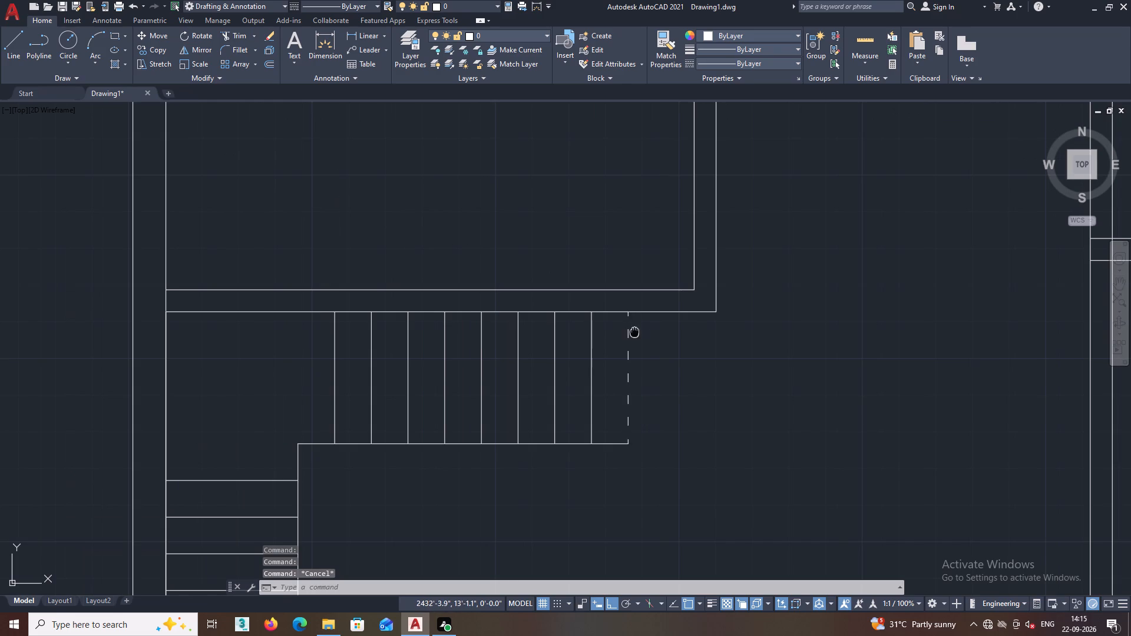
pyautogui.moveTo(634, 332); pyautogui.dragTo(628, 332, button='middle')
pyautogui.click(669, 58)
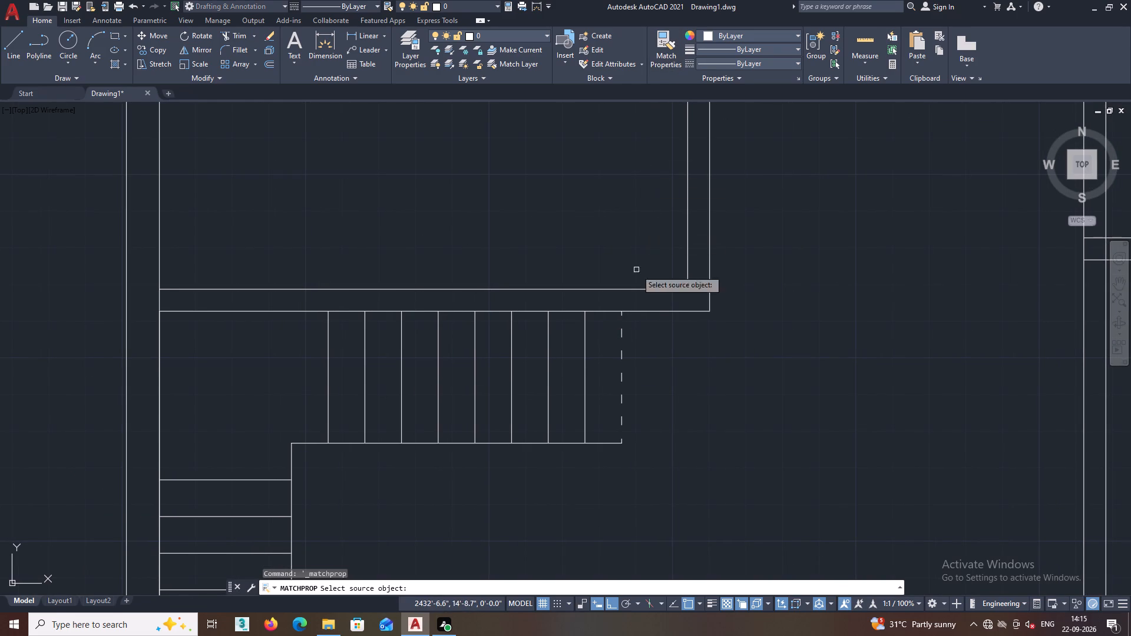
pyautogui.click(621, 353)
pyautogui.click(647, 374)
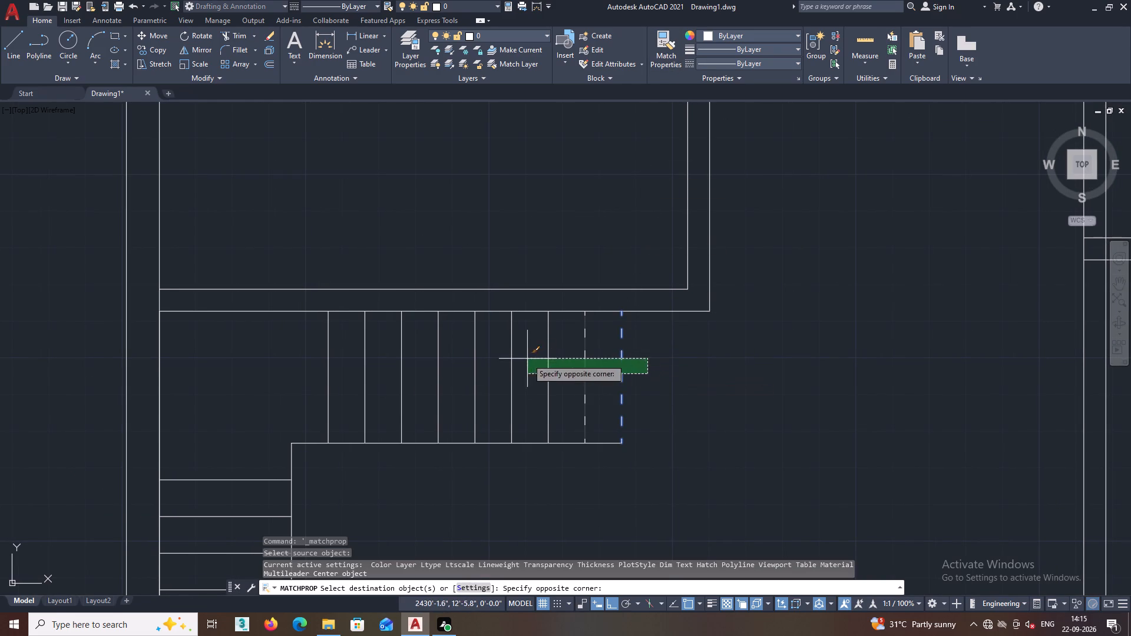
pyautogui.click(325, 364)
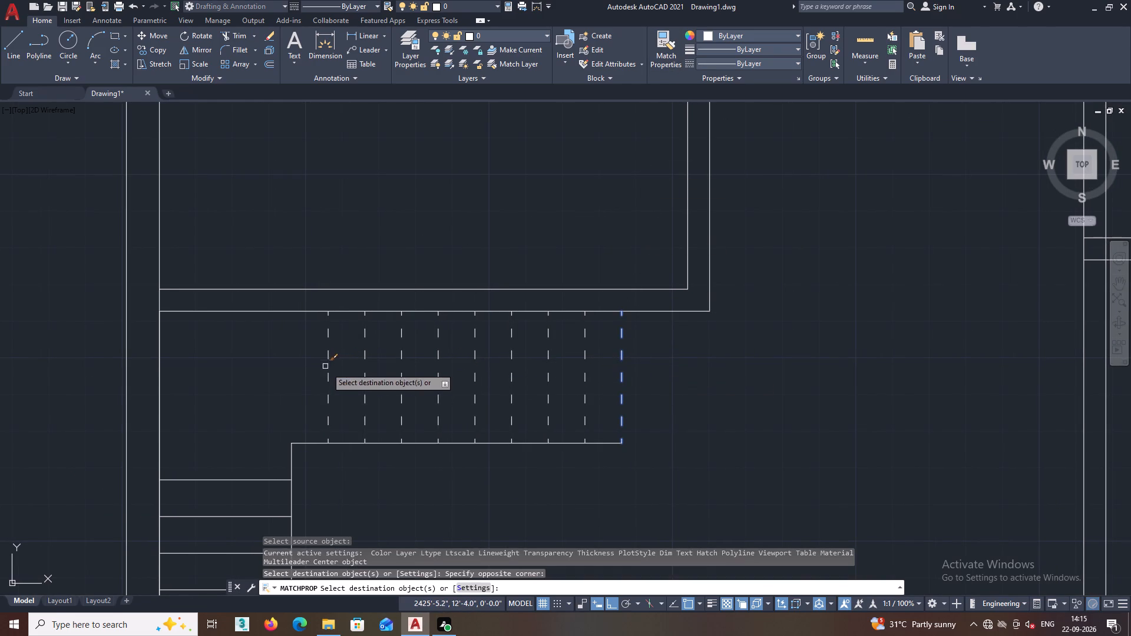
pyautogui.moveTo(355, 436); pyautogui.dragTo(451, 395, button='middle')
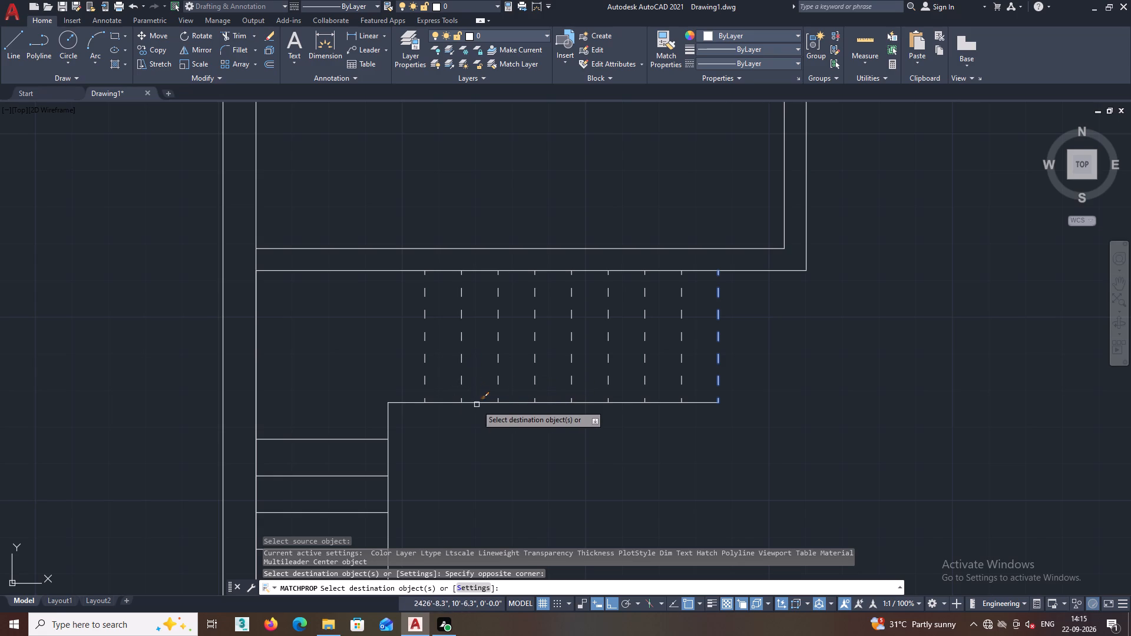
pyautogui.click(520, 420)
pyautogui.click(518, 393)
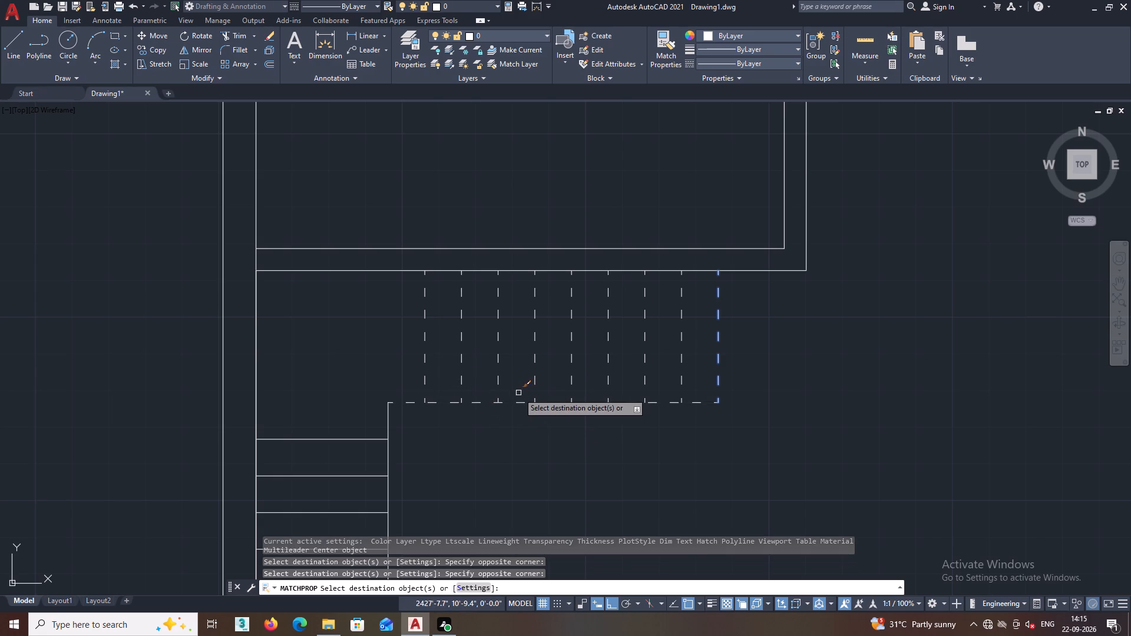
pyautogui.moveTo(521, 390); pyautogui.dragTo(541, 419, button='middle')
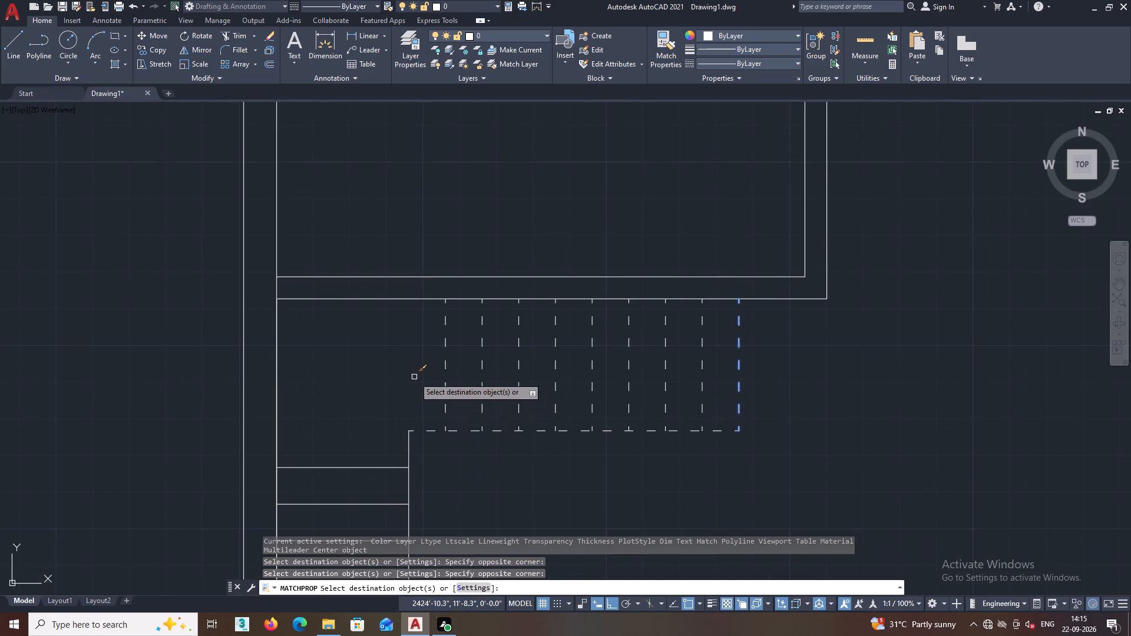
pyautogui.press('Escape')
# Draw a 3' vertical line from the inner stair corner to the wall face, separating the landing from the upper flight.
pyautogui.click(15, 34)
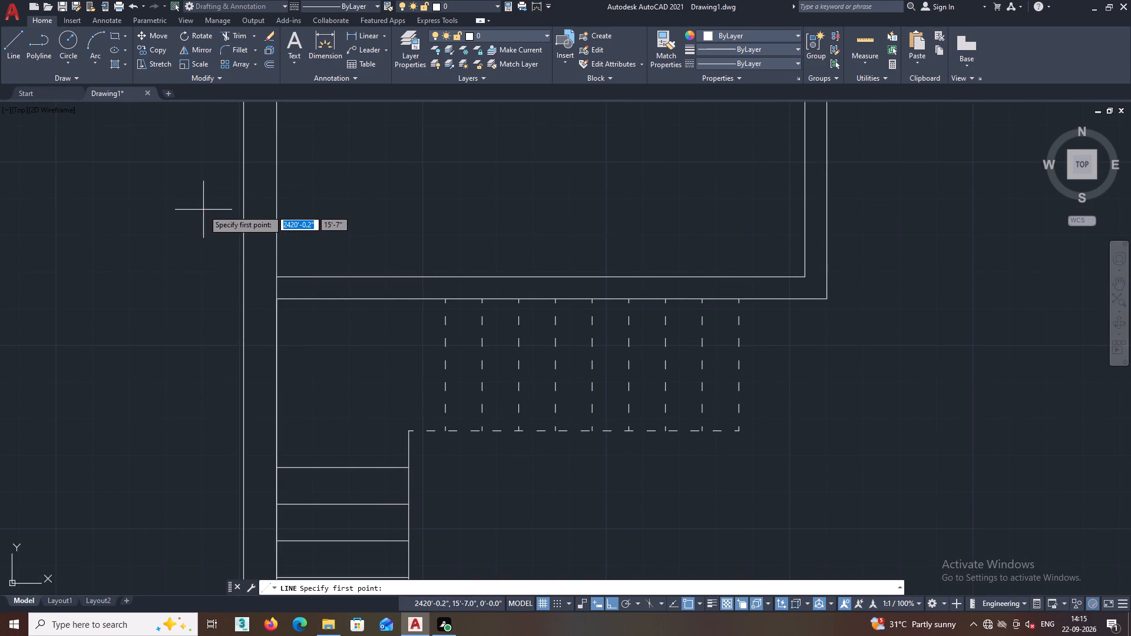
pyautogui.click(409, 430)
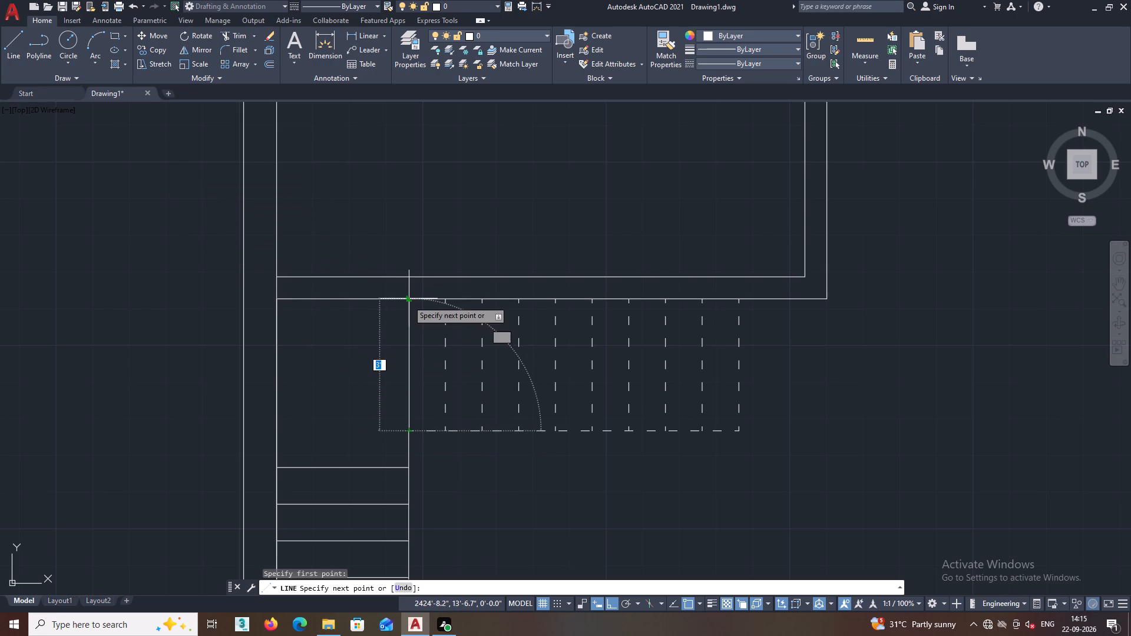
pyautogui.click(408, 301)
pyautogui.press('Escape')
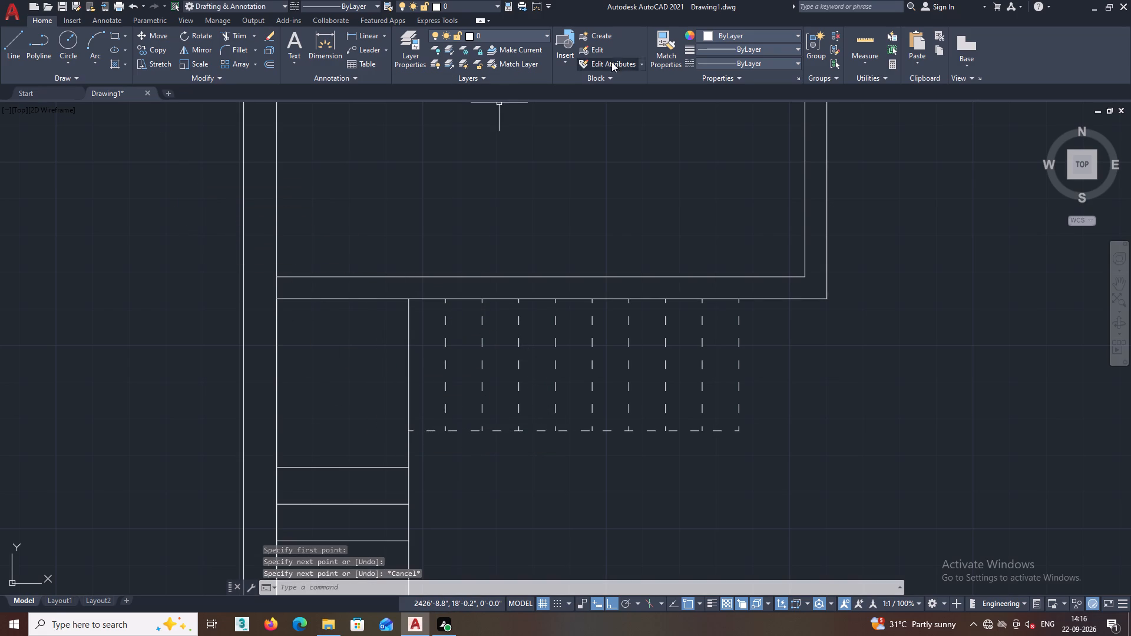
# Match the new vertical line between the landing and upper flight to the properties of a dashed tread line.
pyautogui.click(659, 47)
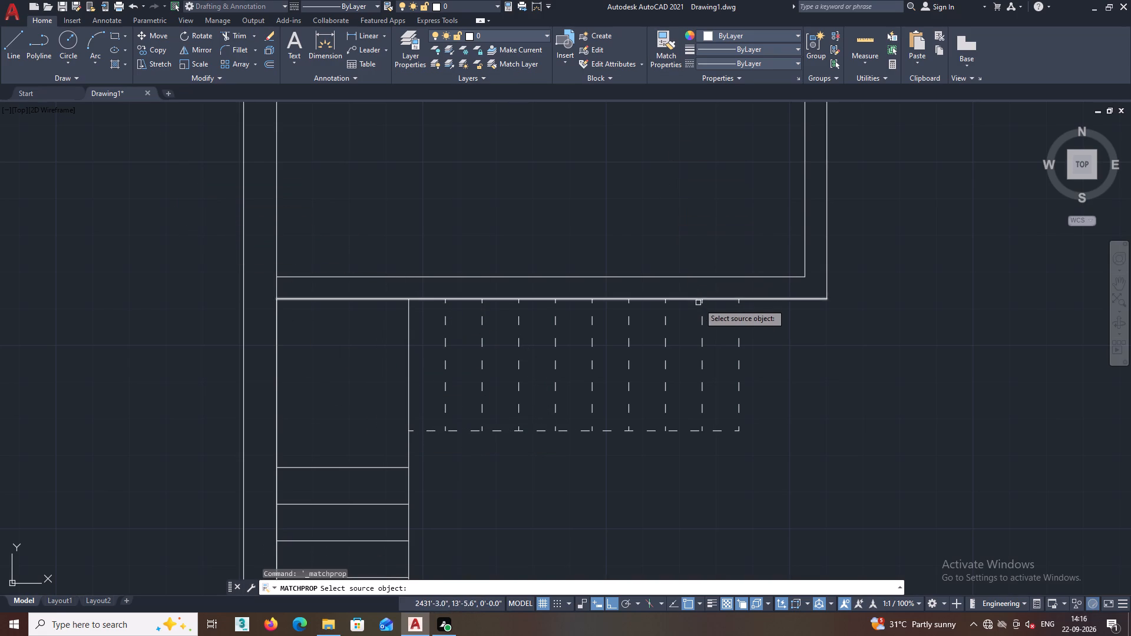
pyautogui.click(703, 322)
pyautogui.click(416, 346)
pyautogui.click(392, 337)
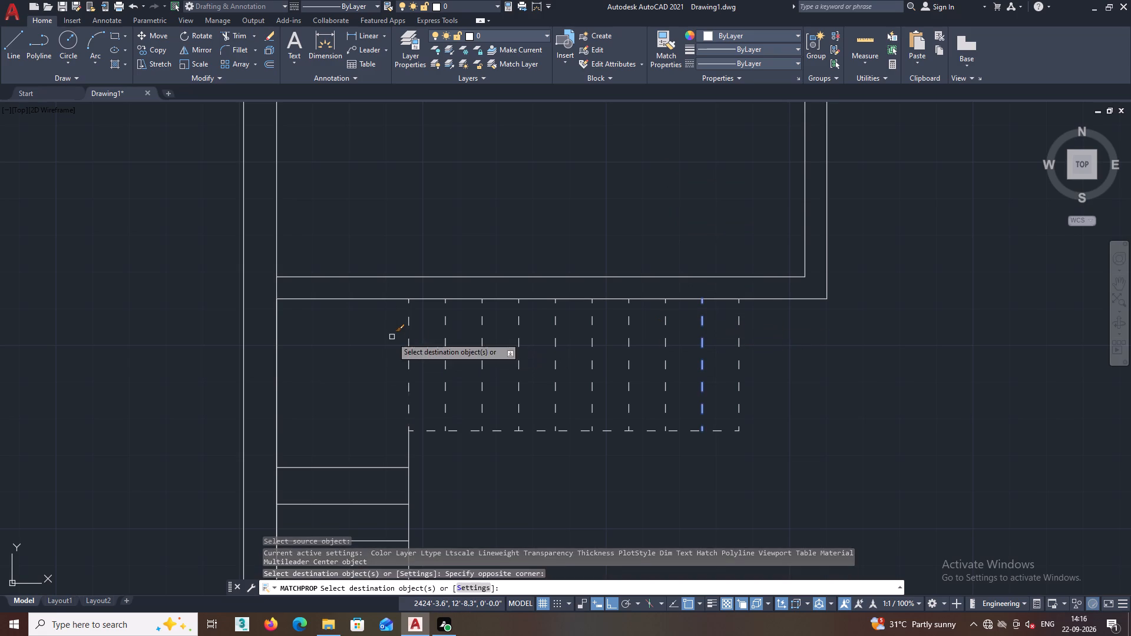
pyautogui.moveTo(392, 337); pyautogui.dragTo(406, 317, button='middle')
pyautogui.press('Escape')
# Draw a 3' horizontal line from the inner stair corner to the outer wall's inner face, separating the landing from the lower flight.
pyautogui.moveTo(487, 391); pyautogui.dragTo(495, 370, button='middle')
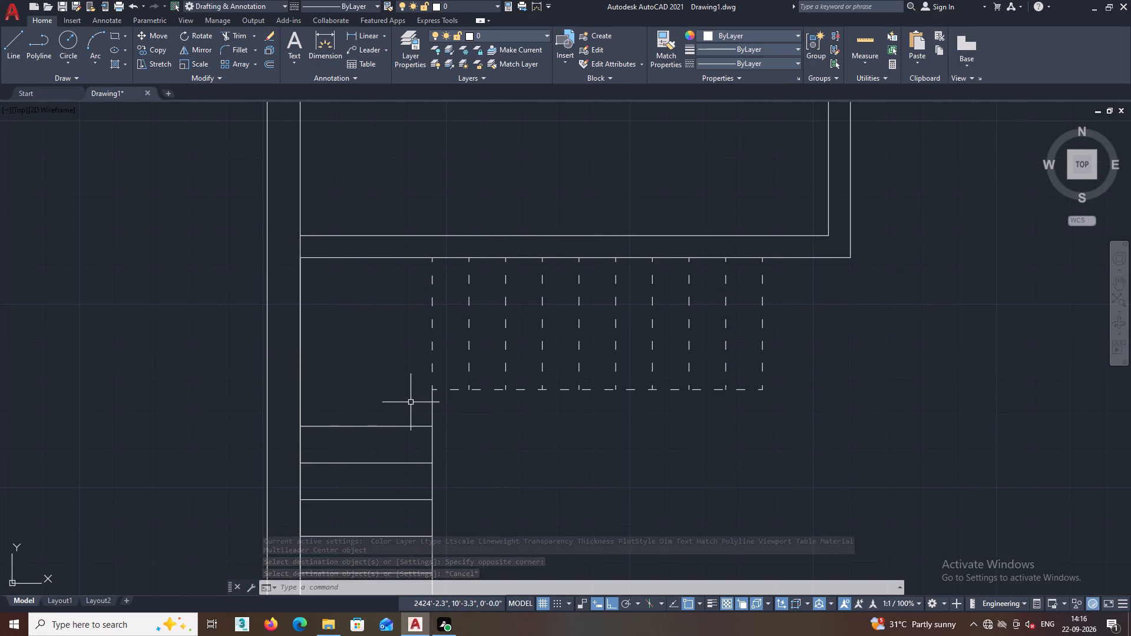
pyautogui.press('l')
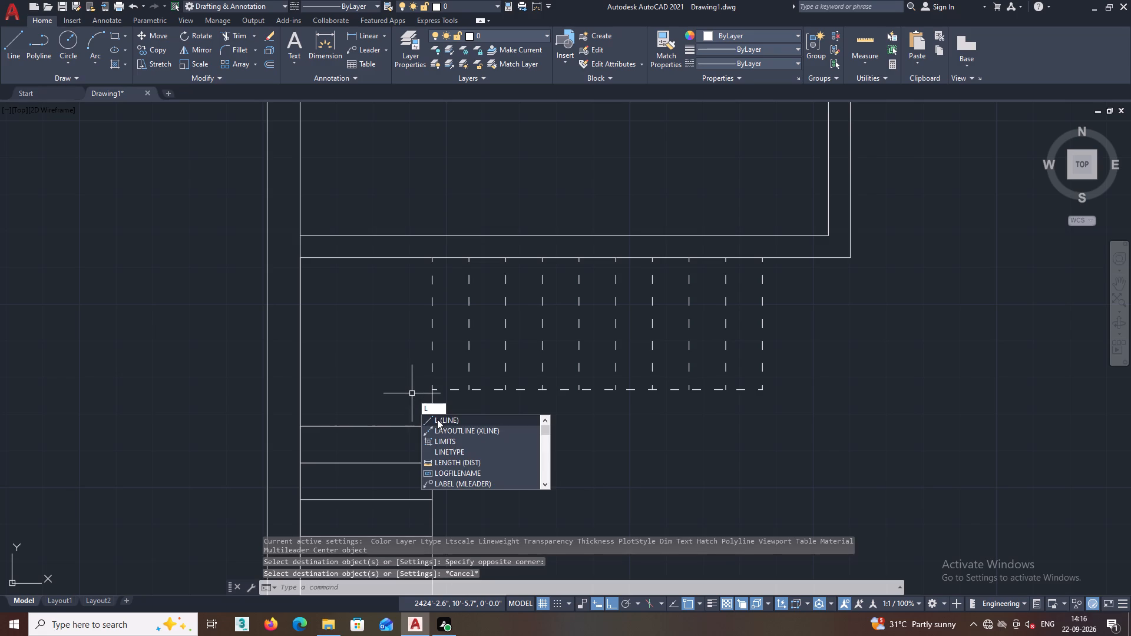
pyautogui.click(439, 420)
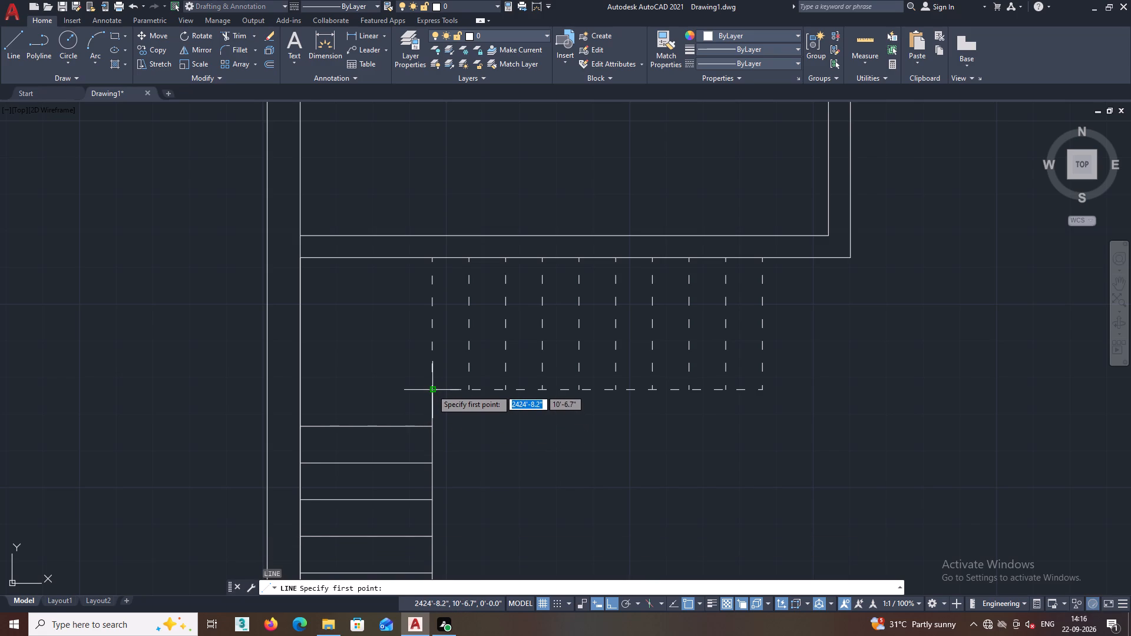
pyautogui.click(432, 389)
pyautogui.click(300, 389)
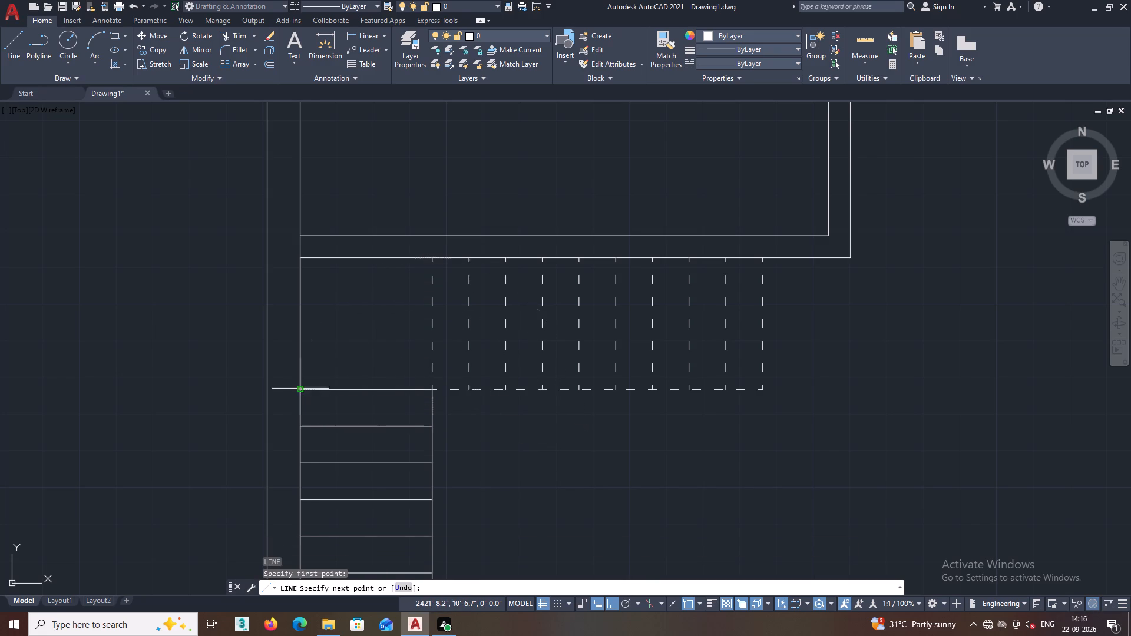
pyautogui.press('Escape')
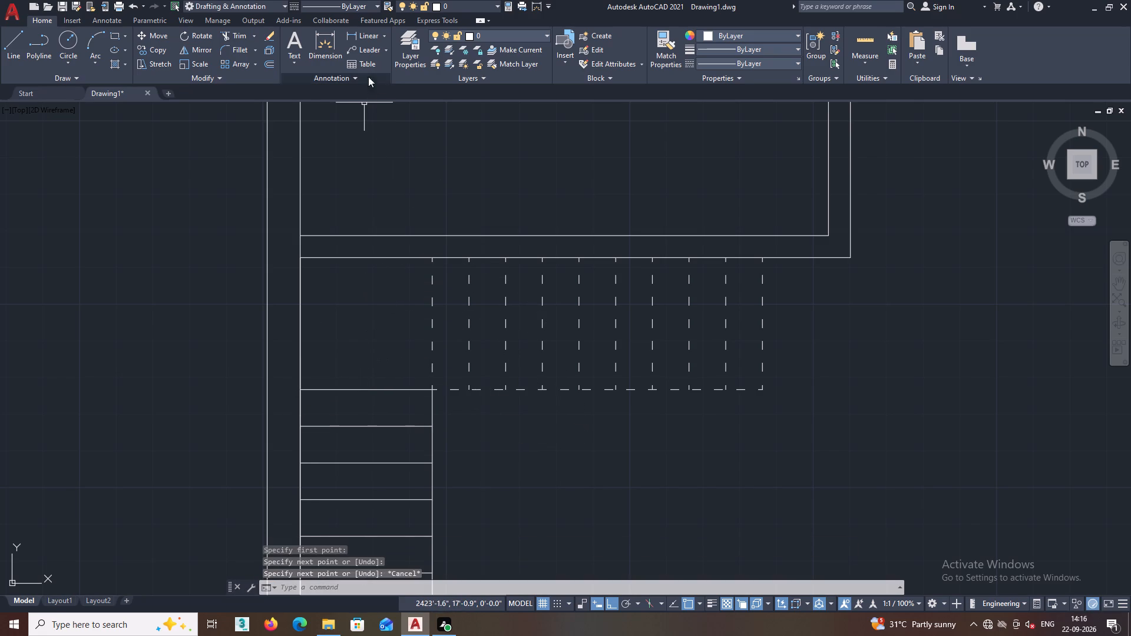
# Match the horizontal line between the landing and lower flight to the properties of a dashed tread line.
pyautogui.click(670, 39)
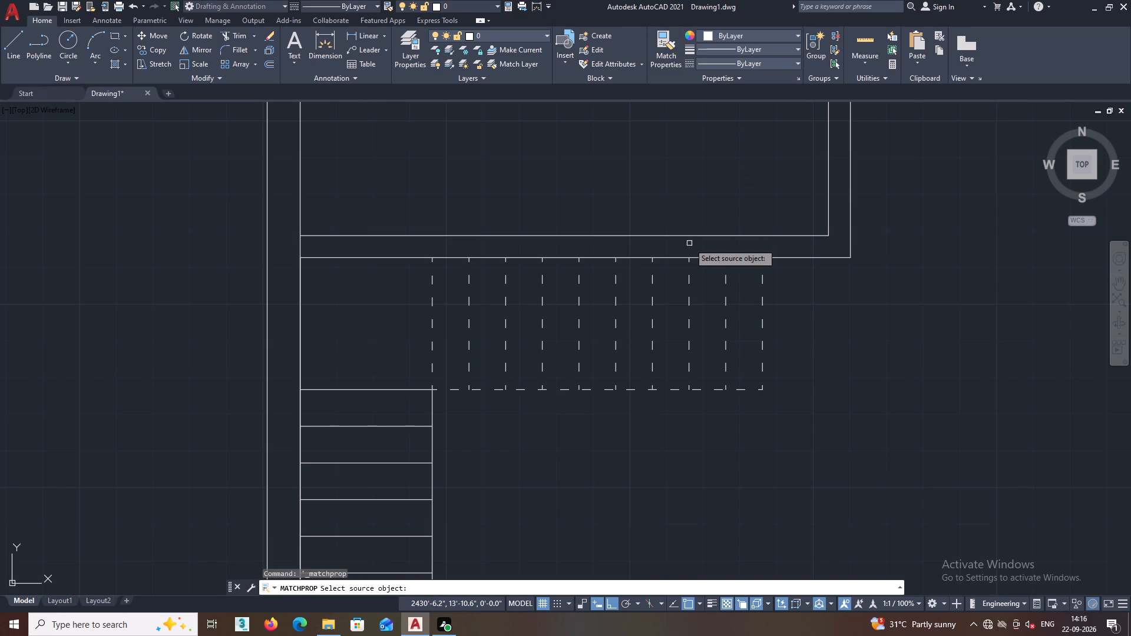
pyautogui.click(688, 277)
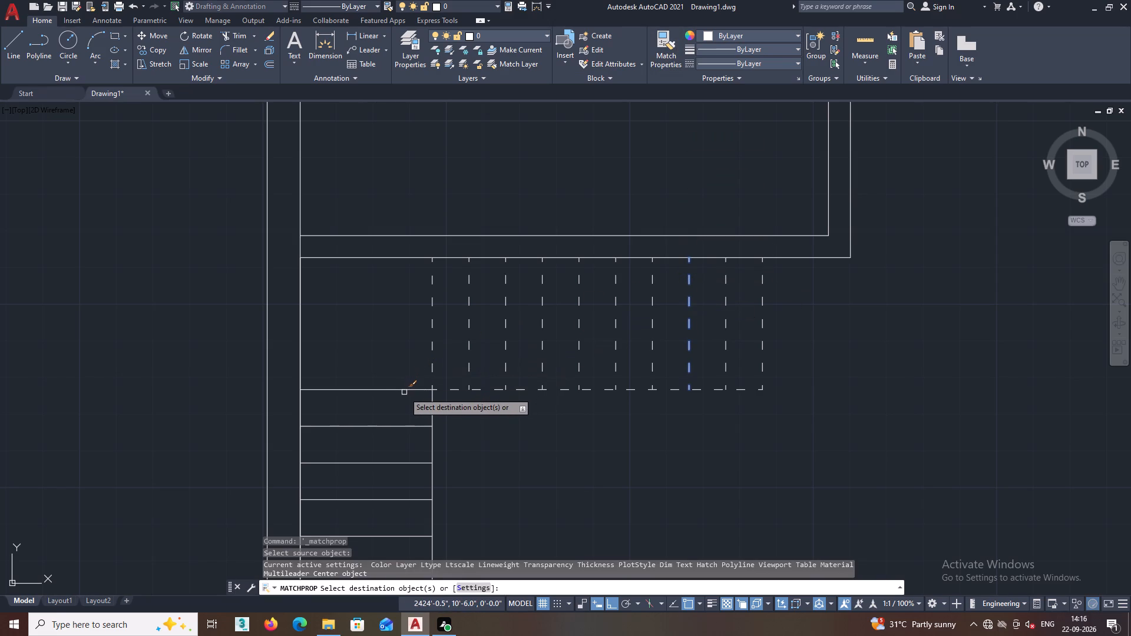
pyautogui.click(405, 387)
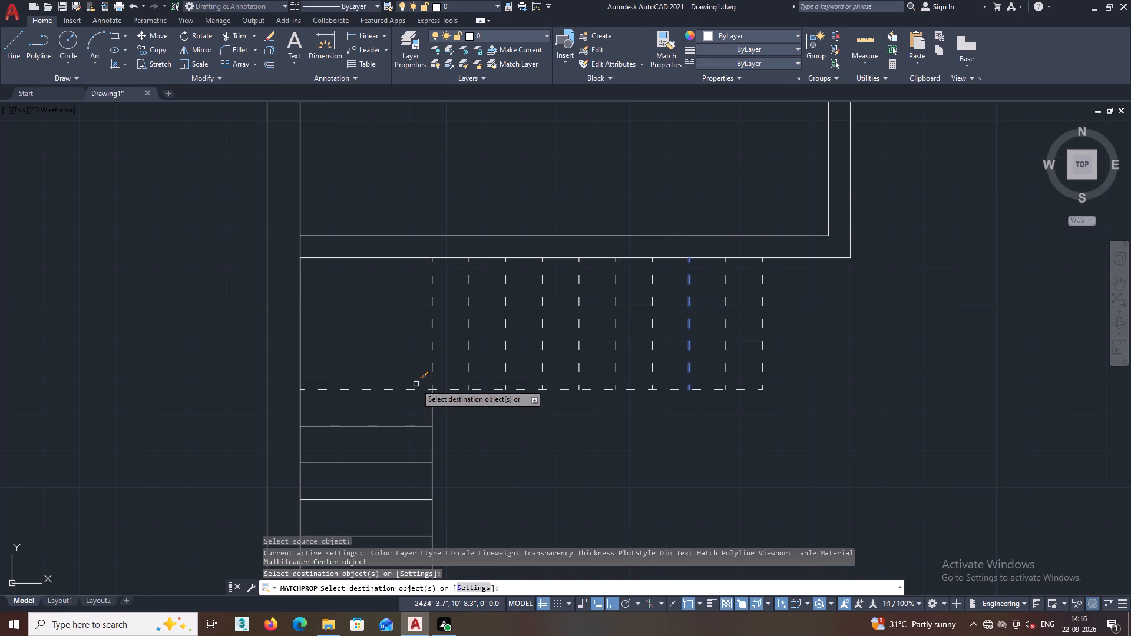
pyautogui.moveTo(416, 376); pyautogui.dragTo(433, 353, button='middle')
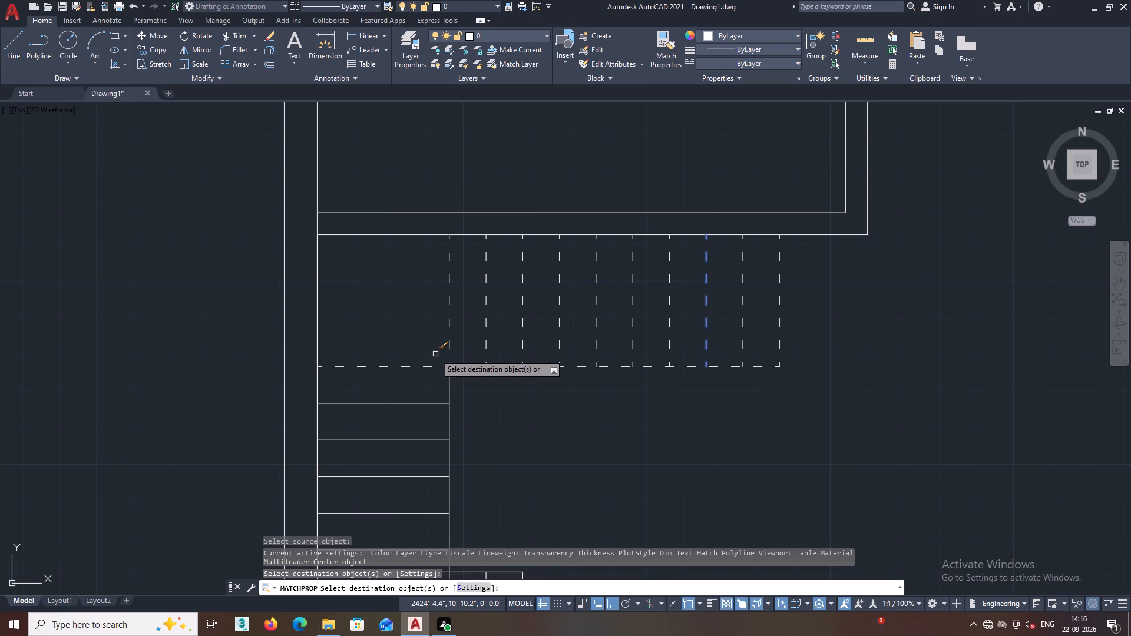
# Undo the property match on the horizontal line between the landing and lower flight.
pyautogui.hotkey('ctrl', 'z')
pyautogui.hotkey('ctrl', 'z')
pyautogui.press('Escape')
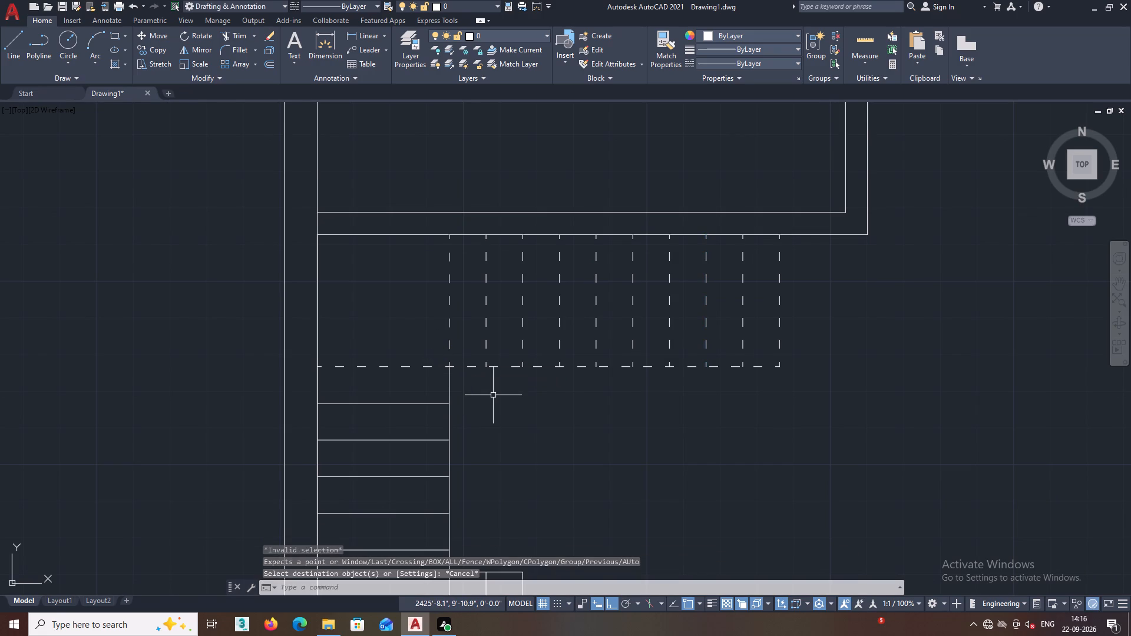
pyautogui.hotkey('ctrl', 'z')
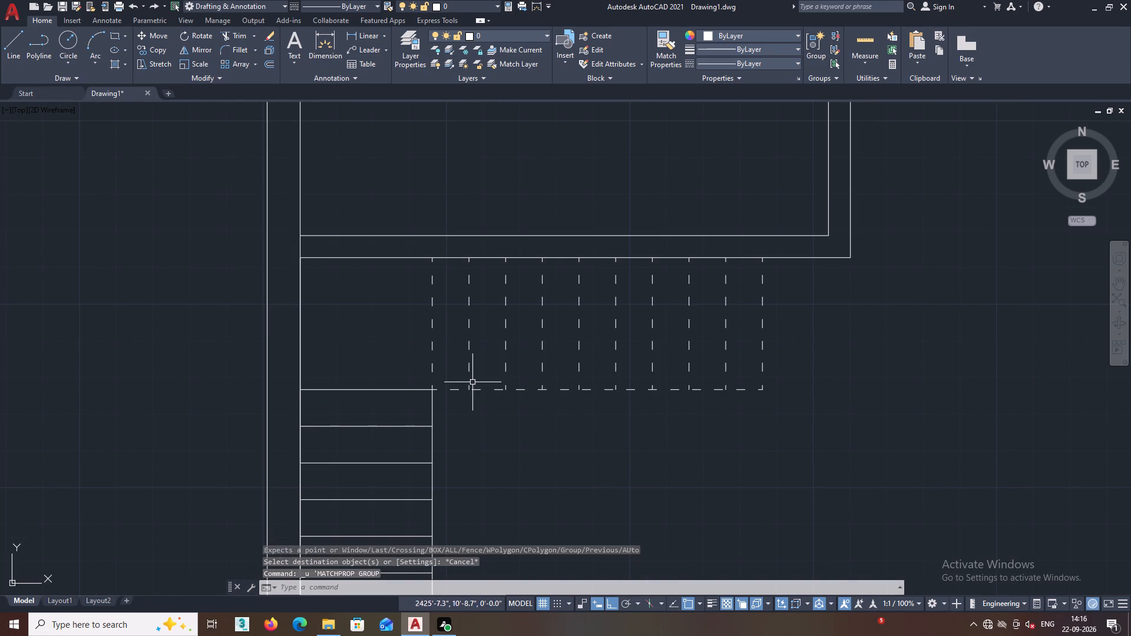
# Examine the whole staircase and its surrounding walls and rooms in the plan.
pyautogui.moveTo(458, 436); pyautogui.dragTo(465, 370, button='middle')
pyautogui.scroll(-2, 470, 394)
pyautogui.moveTo(473, 405); pyautogui.dragTo(473, 391, button='middle')
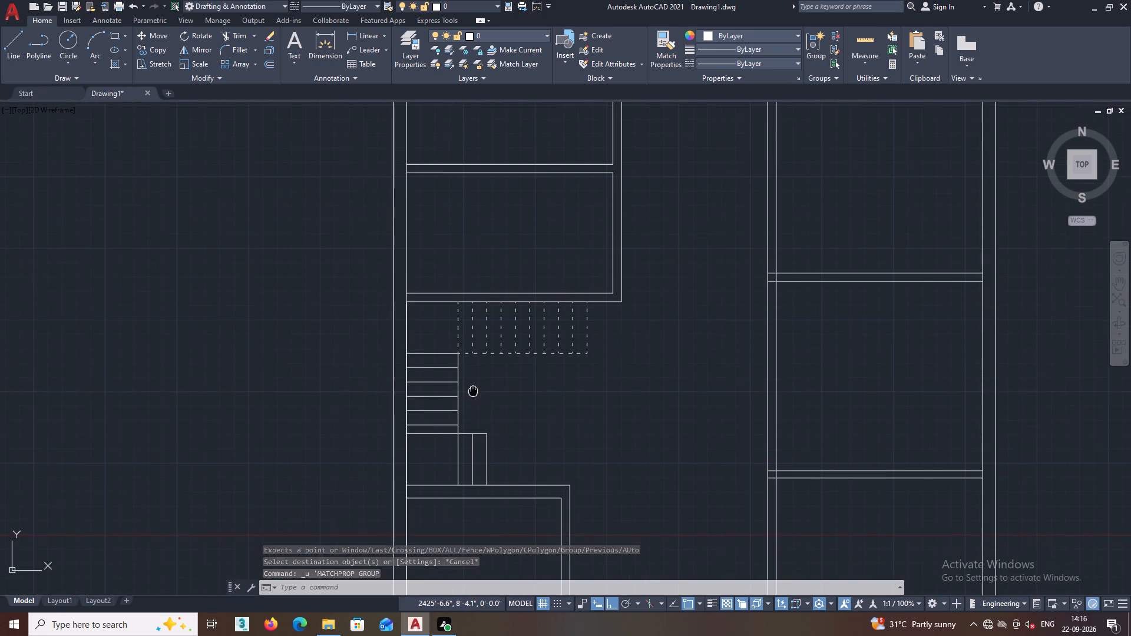
pyautogui.moveTo(473, 391); pyautogui.dragTo(471, 367, button='middle')
pyautogui.moveTo(469, 396); pyautogui.dragTo(476, 374, button='middle')
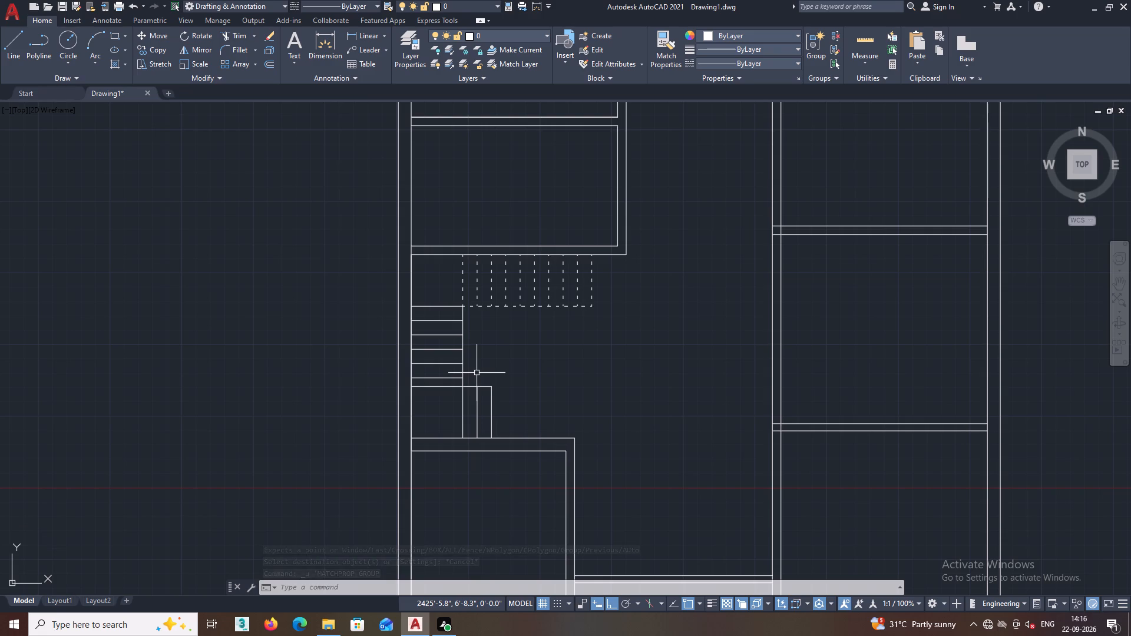
pyautogui.moveTo(475, 370); pyautogui.dragTo(450, 368, button='middle')
pyautogui.moveTo(450, 368); pyautogui.dragTo(428, 423, button='middle')
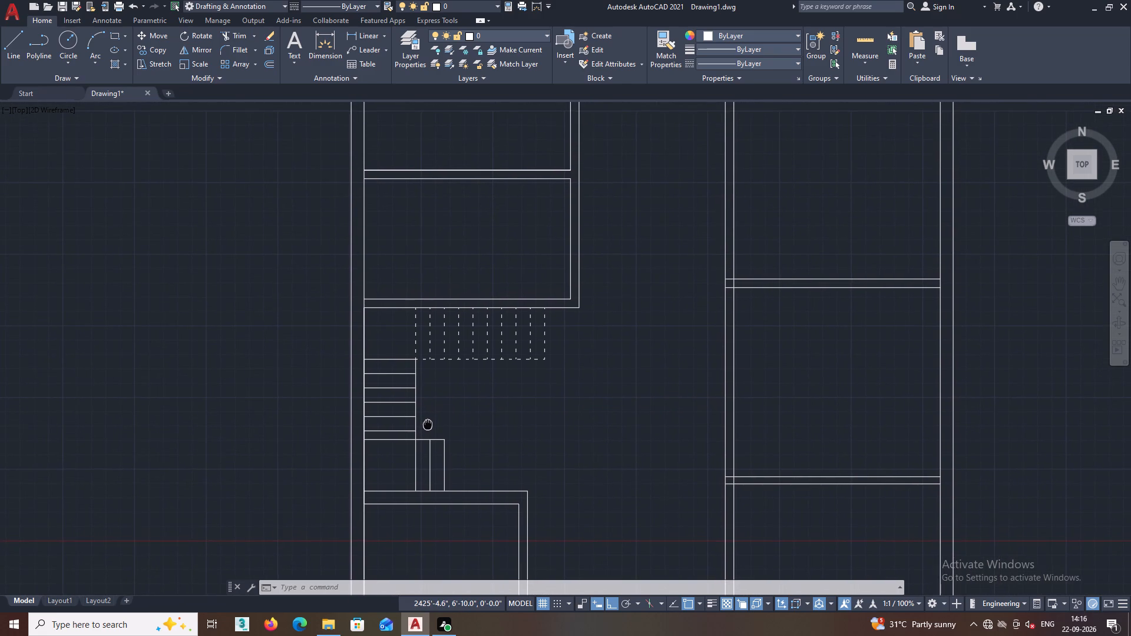
pyautogui.moveTo(428, 423); pyautogui.dragTo(426, 426, button='middle')
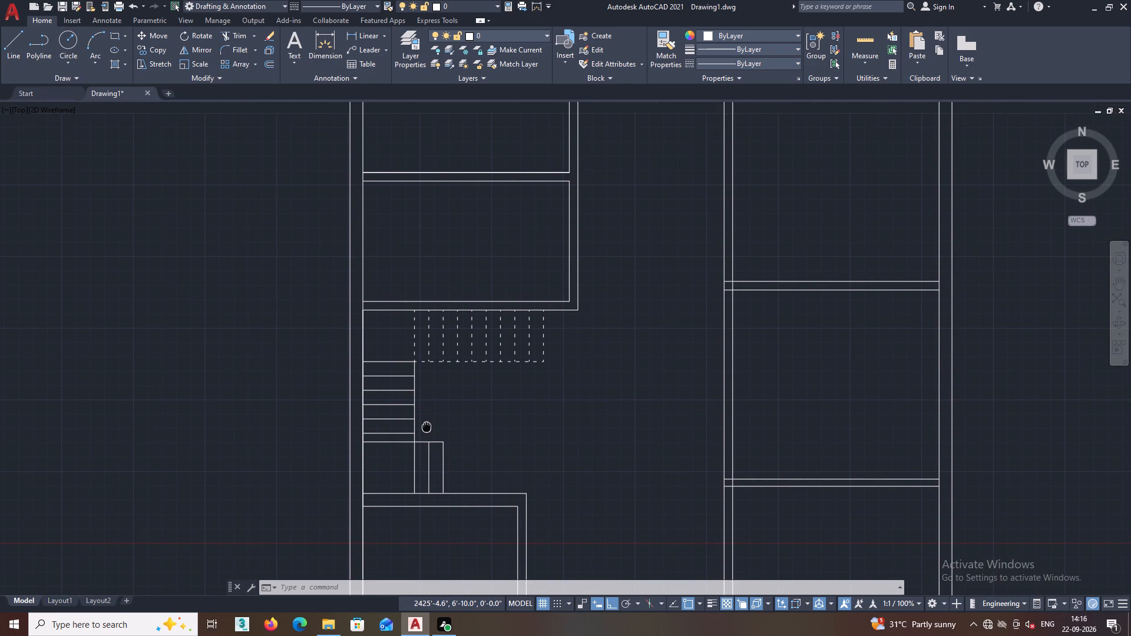
pyautogui.moveTo(426, 426); pyautogui.dragTo(433, 404, button='middle')
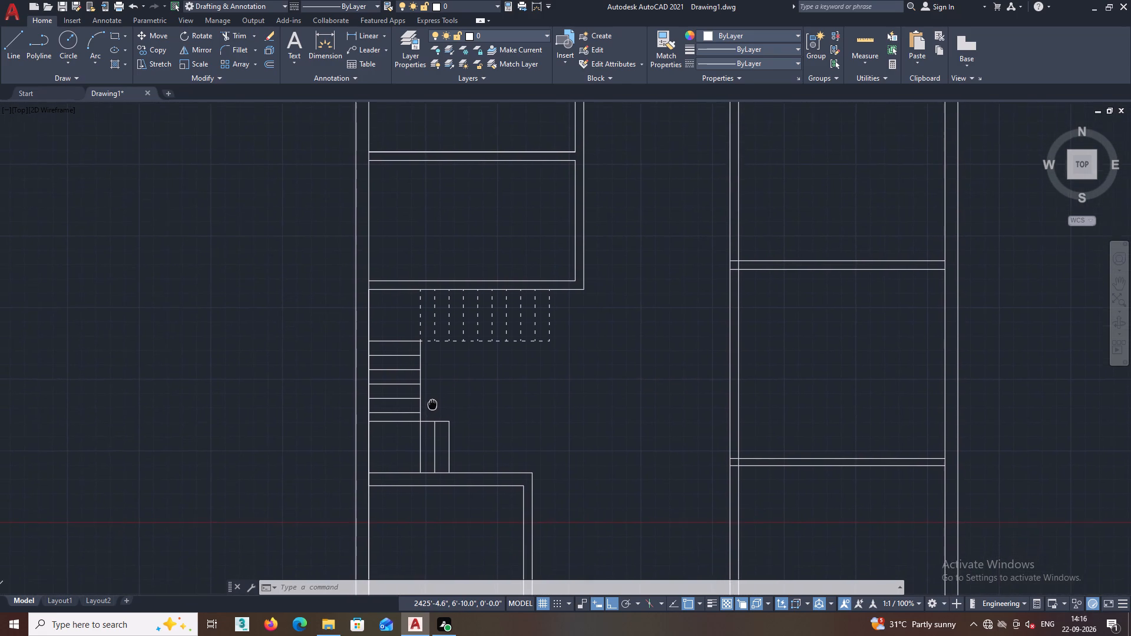
pyautogui.moveTo(433, 404); pyautogui.dragTo(436, 344, button='middle')
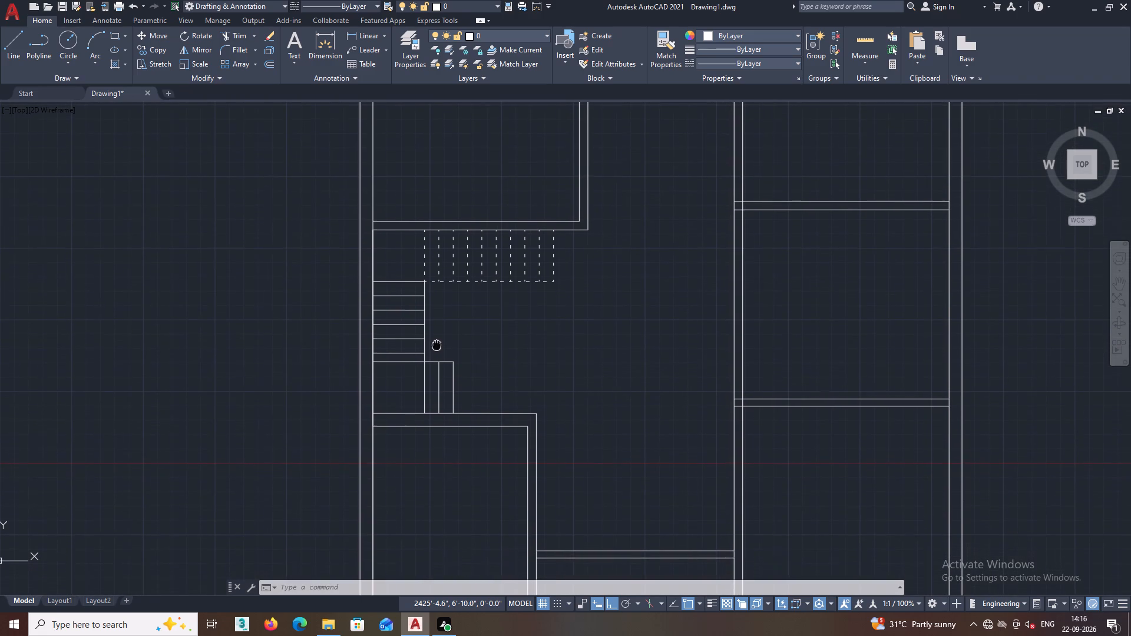
pyautogui.moveTo(436, 344); pyautogui.dragTo(434, 306, button='middle')
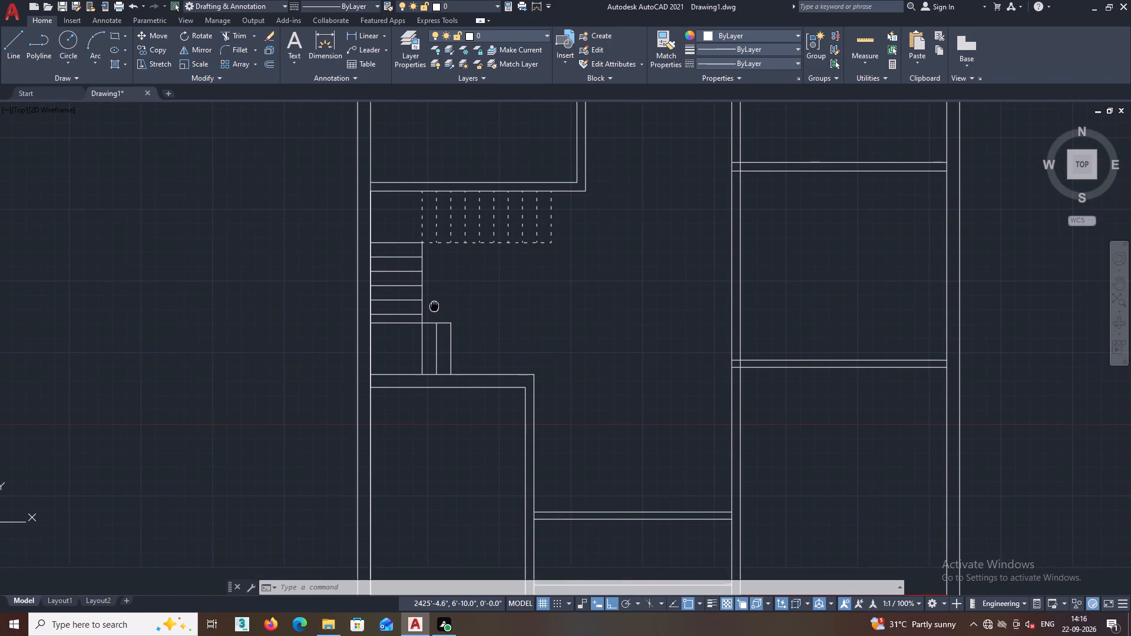
pyautogui.moveTo(434, 306); pyautogui.dragTo(352, 388, button='middle')
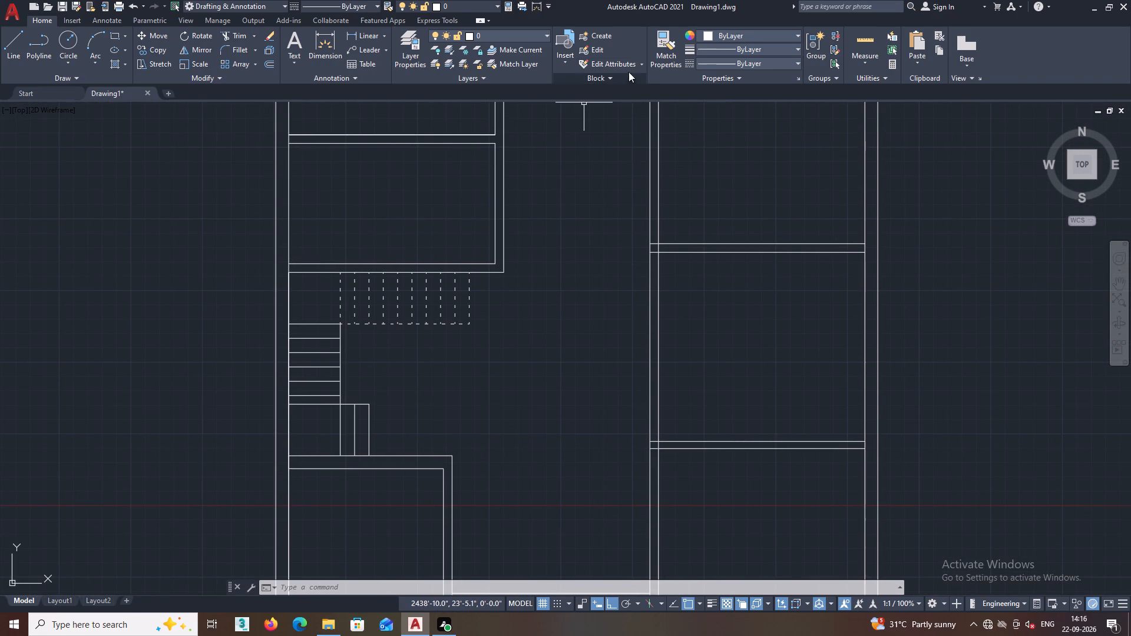
# Add a vertical linear dimension across the landing, from the lower flight's top line to the room wall's lower face.
pyautogui.click(376, 37)
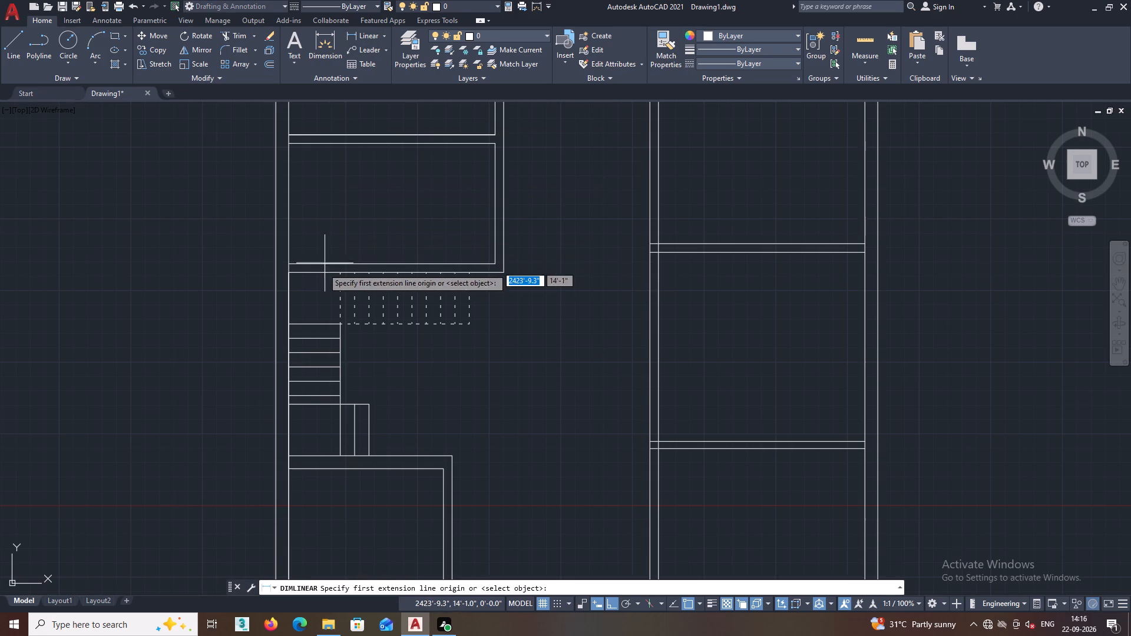
pyautogui.scroll(1, 312, 326)
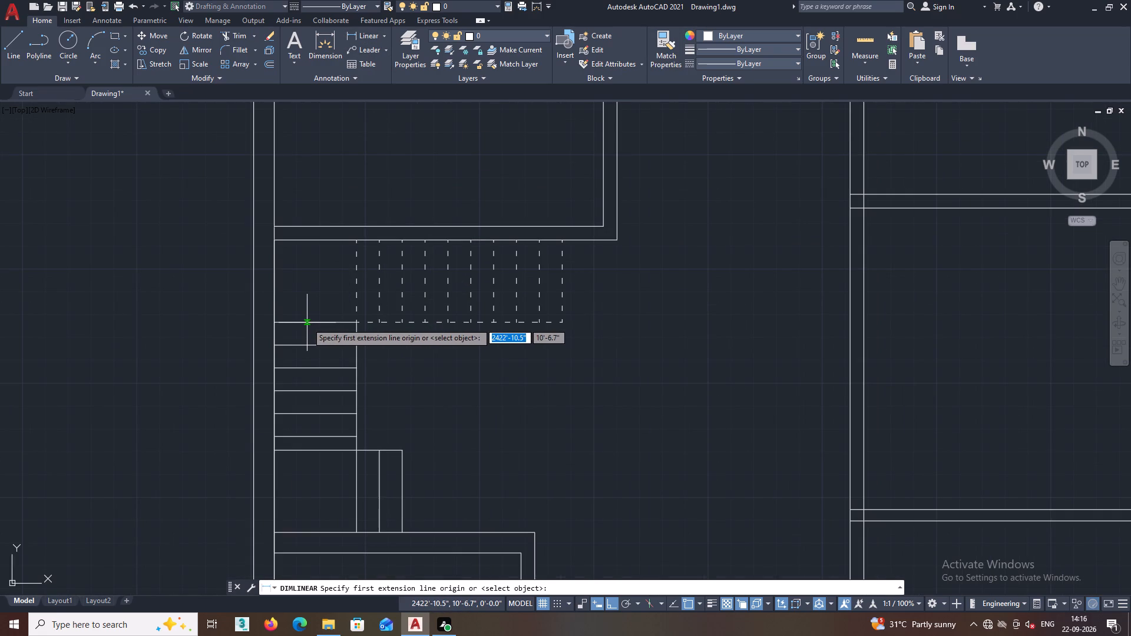
pyautogui.click(307, 323)
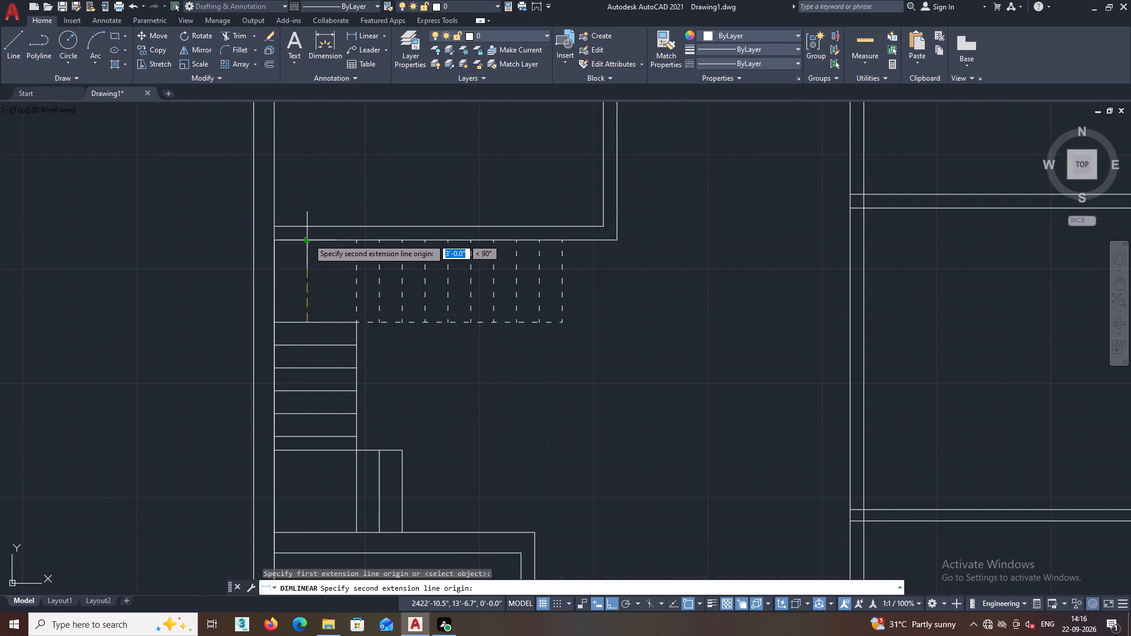
pyautogui.click(308, 238)
pyautogui.click(308, 238)
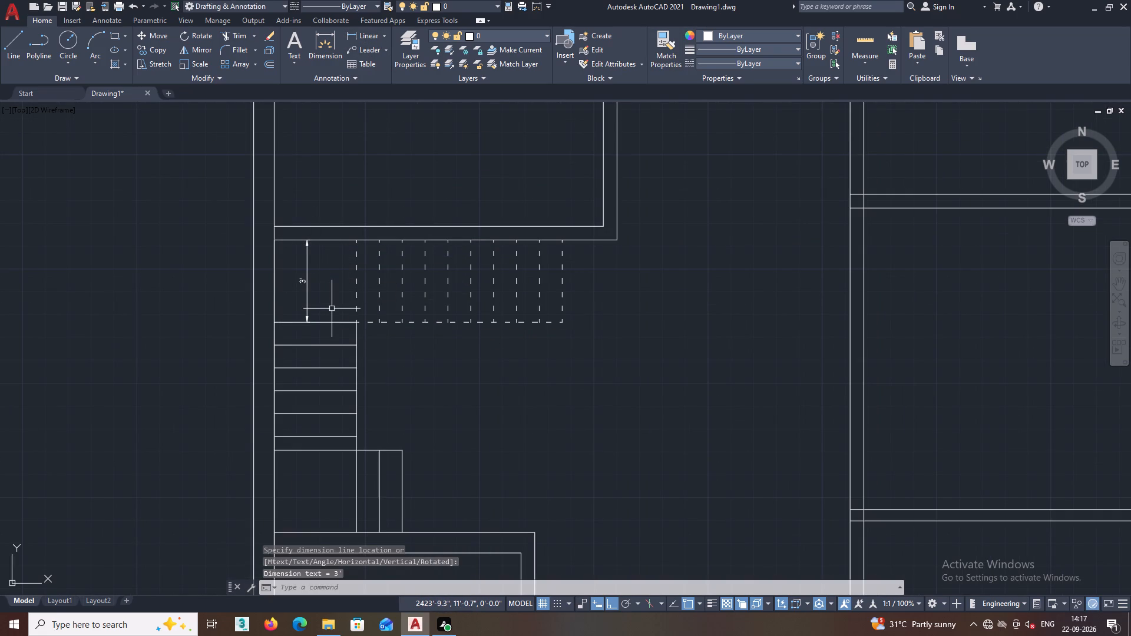
# Add a horizontal linear dimension across the lower flight's width, from its inner edge to the outer wall's inner face.
pyautogui.press('space')
pyautogui.moveTo(293, 486); pyautogui.dragTo(296, 442, button='middle')
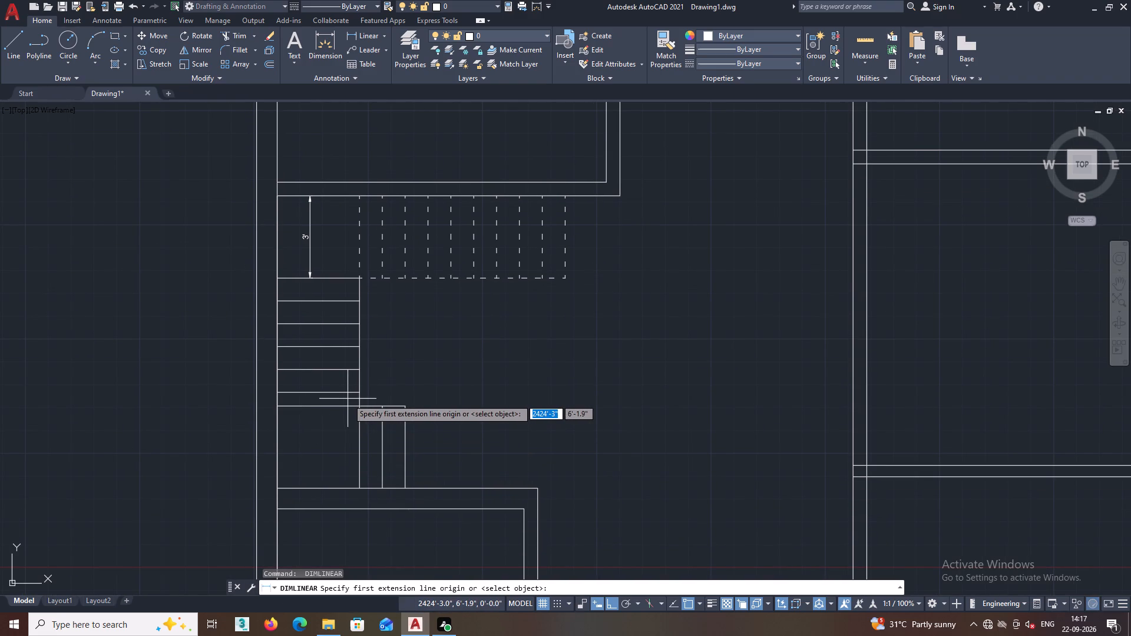
pyautogui.scroll(3, 348, 399)
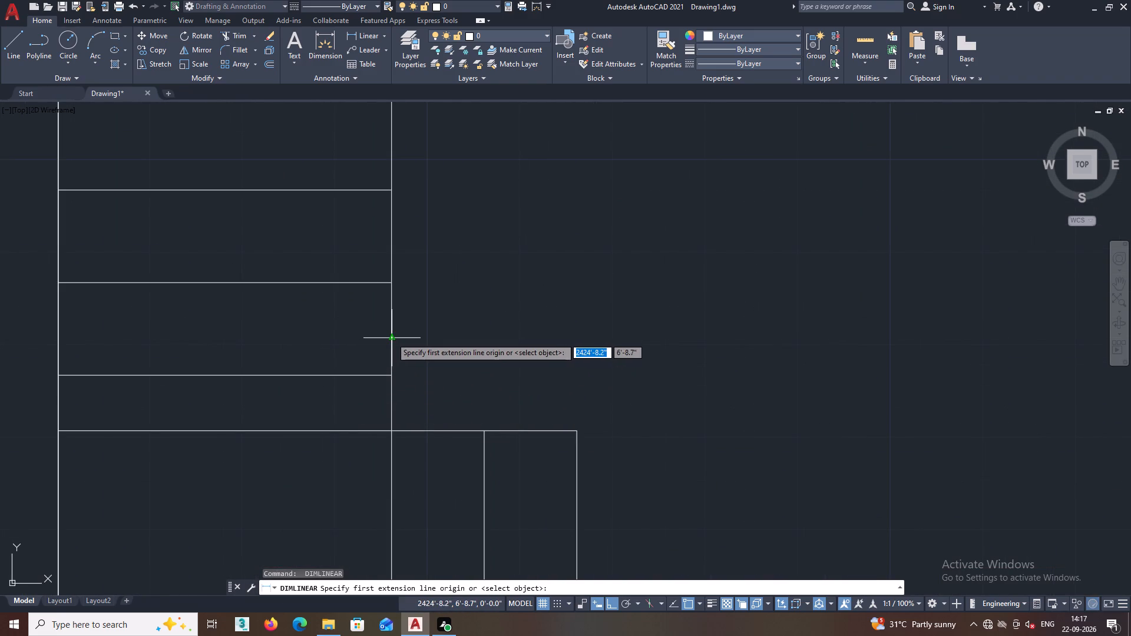
pyautogui.click(391, 337)
pyautogui.moveTo(229, 331); pyautogui.dragTo(521, 326, button='middle')
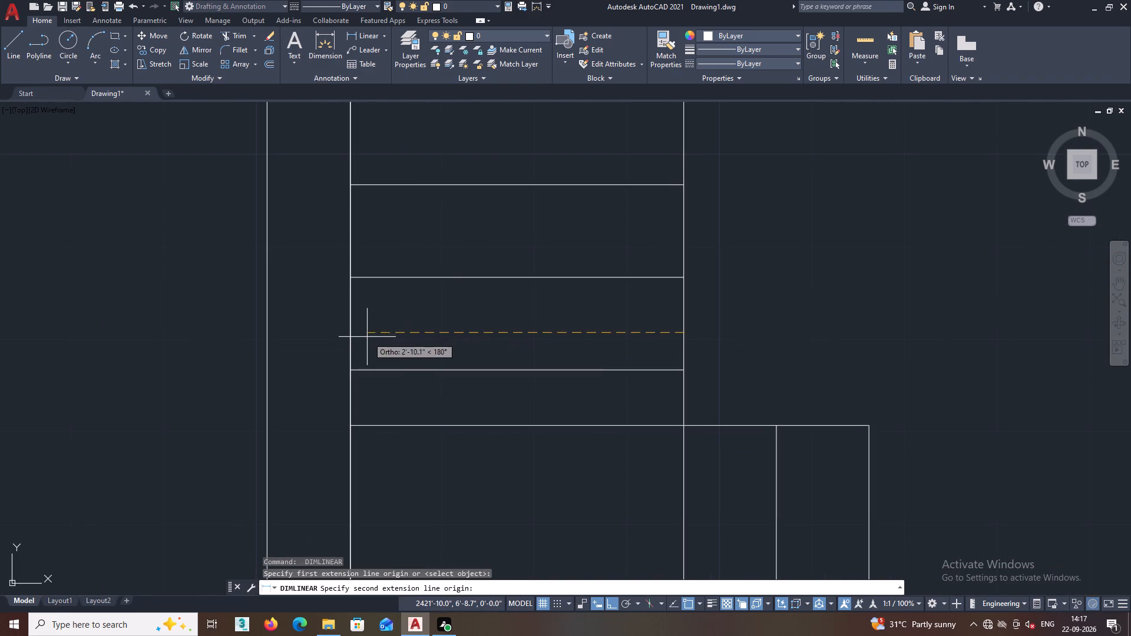
pyautogui.click(352, 331)
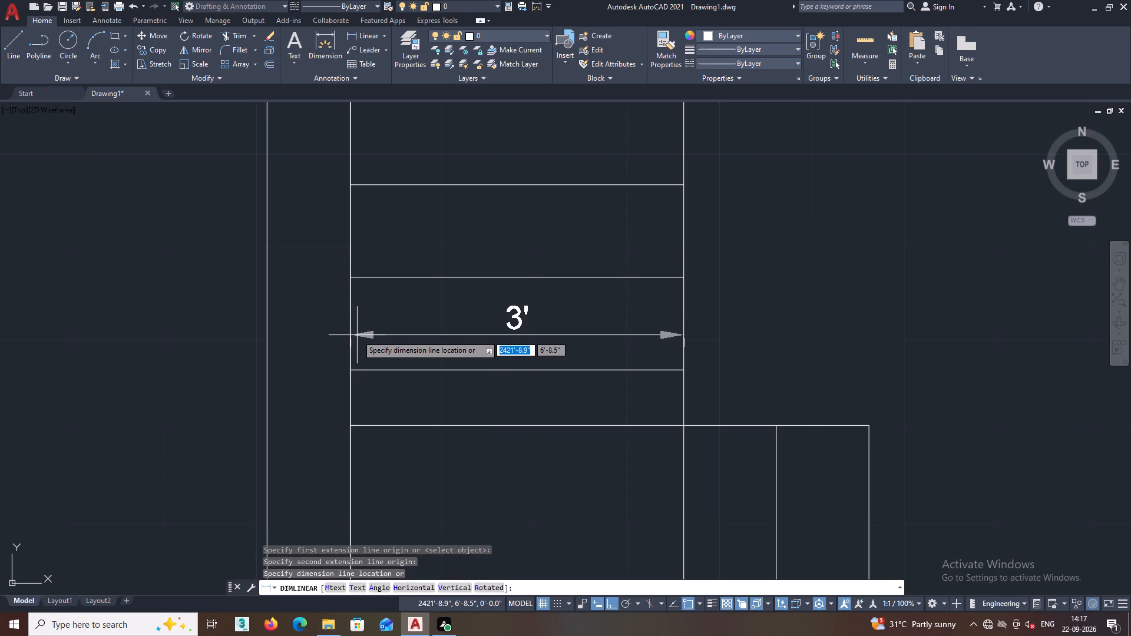
pyautogui.click(353, 334)
pyautogui.scroll(-1, 373, 369)
pyautogui.moveTo(458, 348); pyautogui.dragTo(379, 348, button='middle')
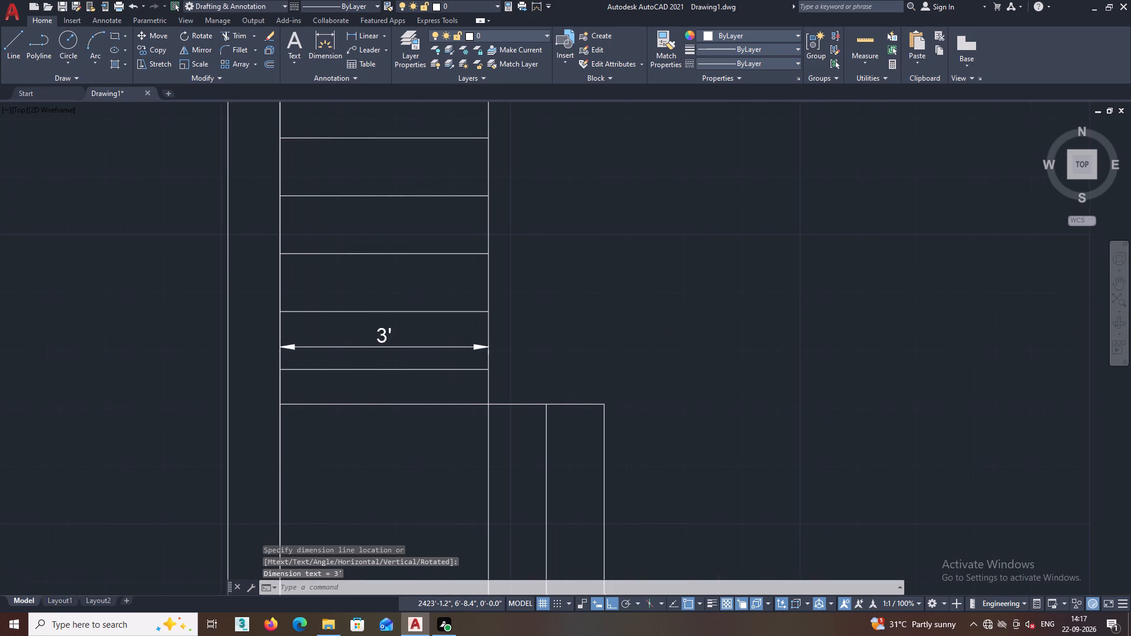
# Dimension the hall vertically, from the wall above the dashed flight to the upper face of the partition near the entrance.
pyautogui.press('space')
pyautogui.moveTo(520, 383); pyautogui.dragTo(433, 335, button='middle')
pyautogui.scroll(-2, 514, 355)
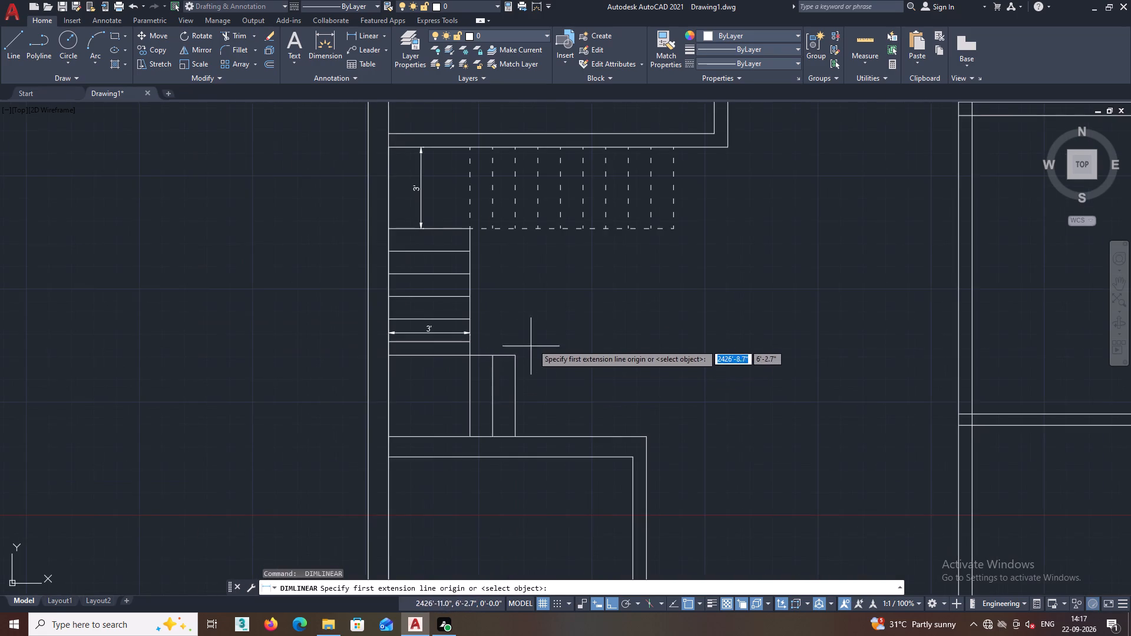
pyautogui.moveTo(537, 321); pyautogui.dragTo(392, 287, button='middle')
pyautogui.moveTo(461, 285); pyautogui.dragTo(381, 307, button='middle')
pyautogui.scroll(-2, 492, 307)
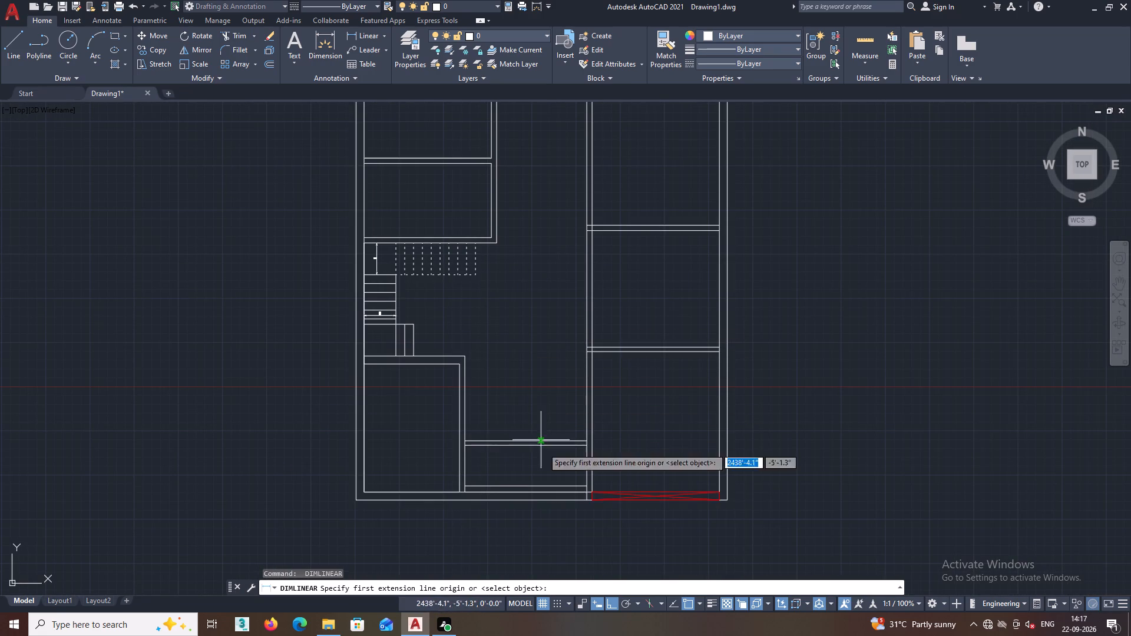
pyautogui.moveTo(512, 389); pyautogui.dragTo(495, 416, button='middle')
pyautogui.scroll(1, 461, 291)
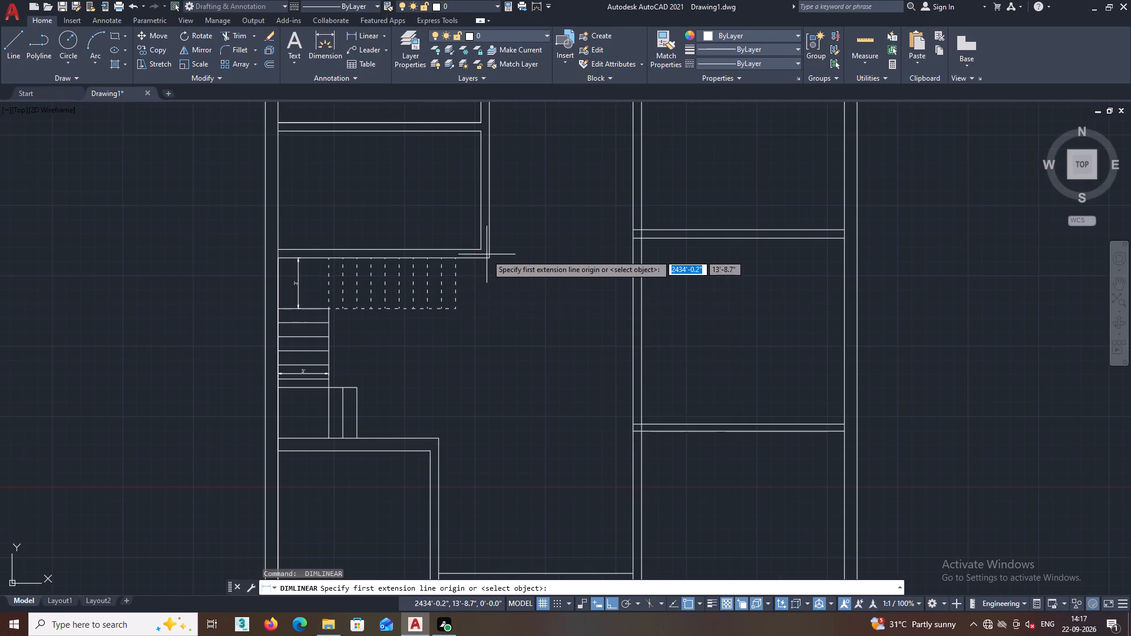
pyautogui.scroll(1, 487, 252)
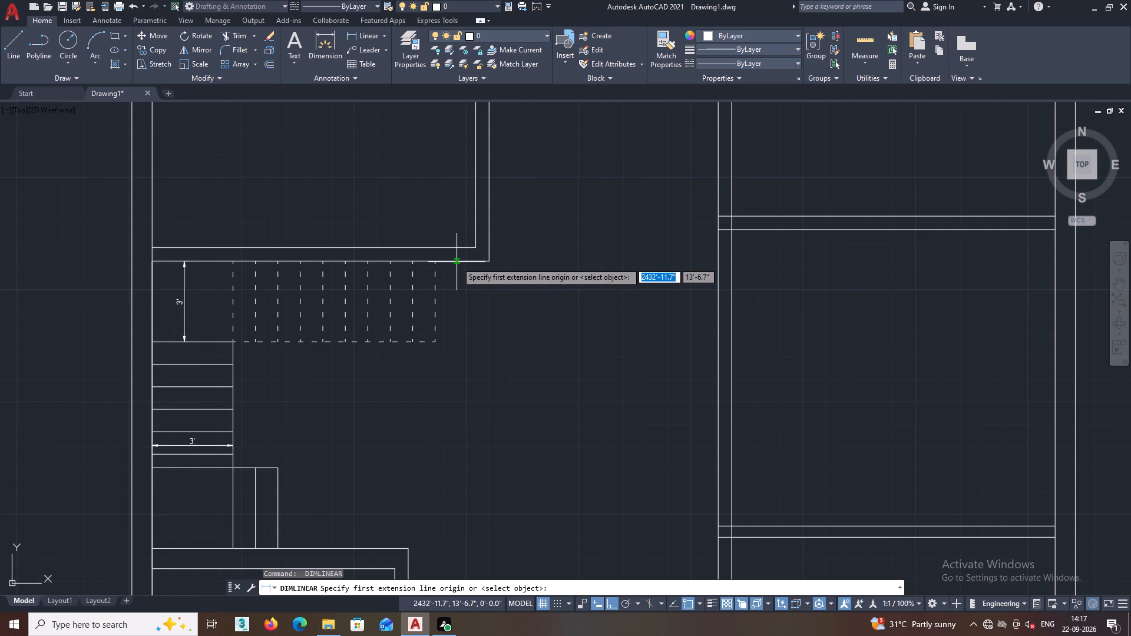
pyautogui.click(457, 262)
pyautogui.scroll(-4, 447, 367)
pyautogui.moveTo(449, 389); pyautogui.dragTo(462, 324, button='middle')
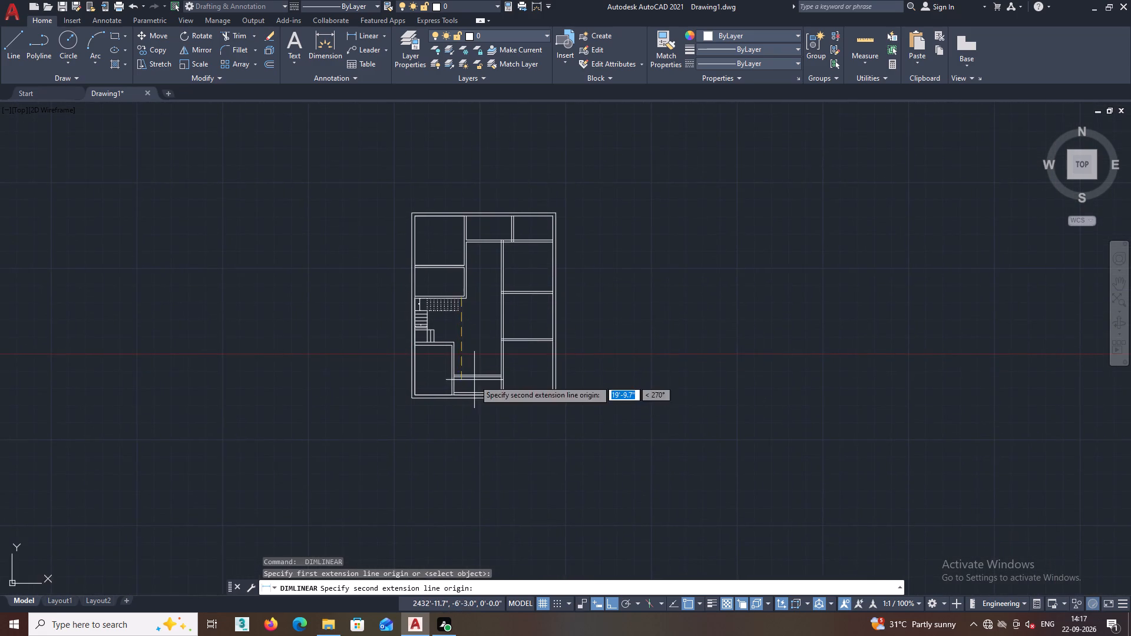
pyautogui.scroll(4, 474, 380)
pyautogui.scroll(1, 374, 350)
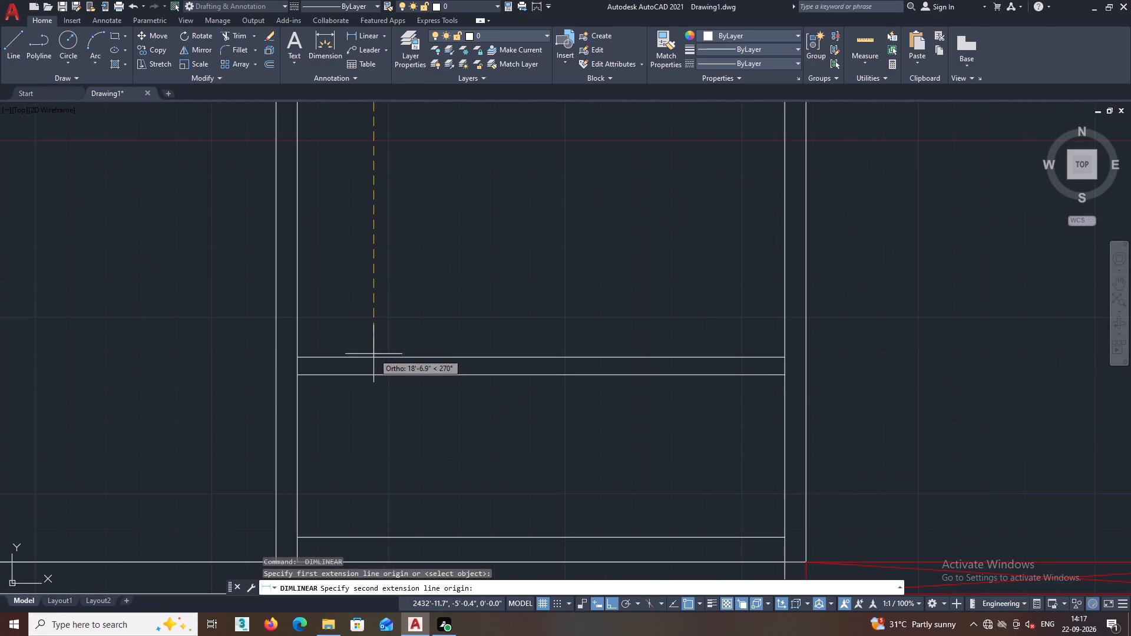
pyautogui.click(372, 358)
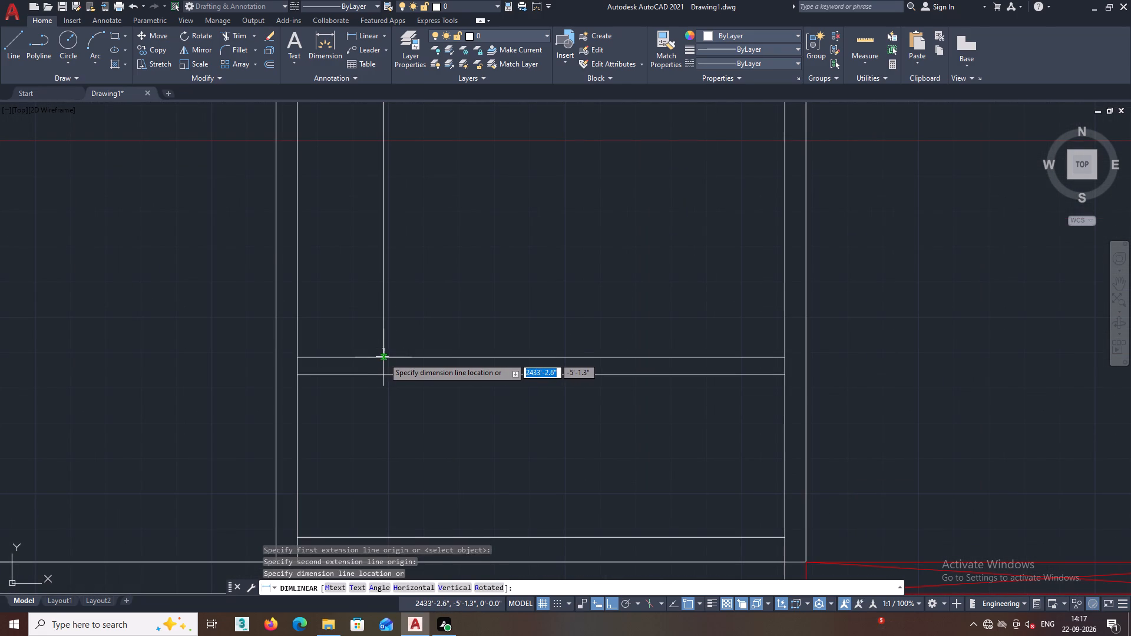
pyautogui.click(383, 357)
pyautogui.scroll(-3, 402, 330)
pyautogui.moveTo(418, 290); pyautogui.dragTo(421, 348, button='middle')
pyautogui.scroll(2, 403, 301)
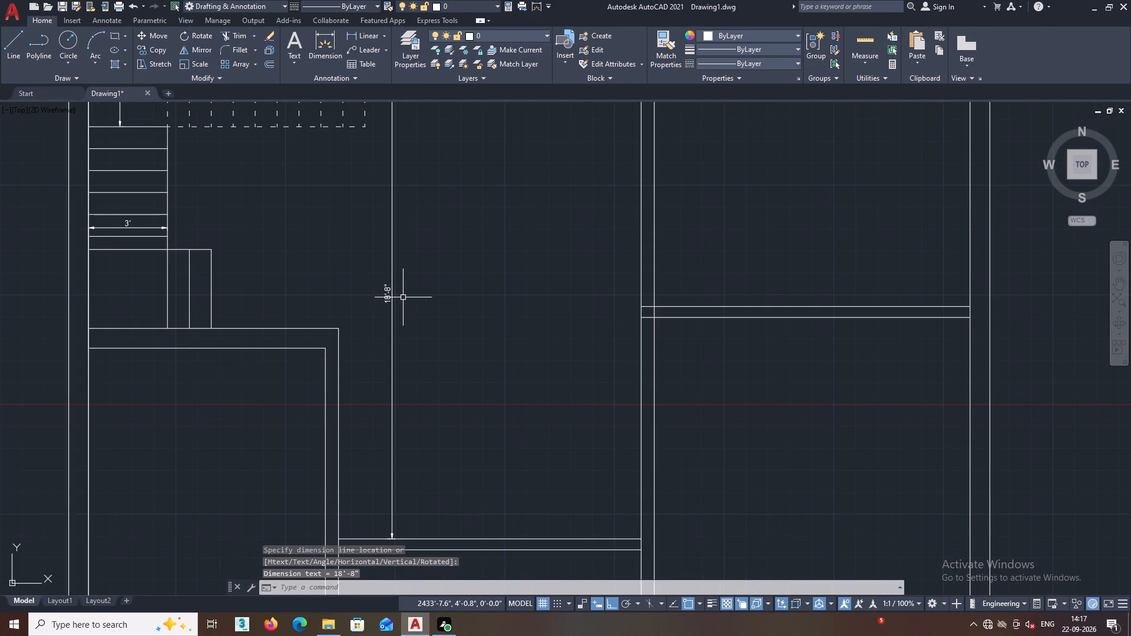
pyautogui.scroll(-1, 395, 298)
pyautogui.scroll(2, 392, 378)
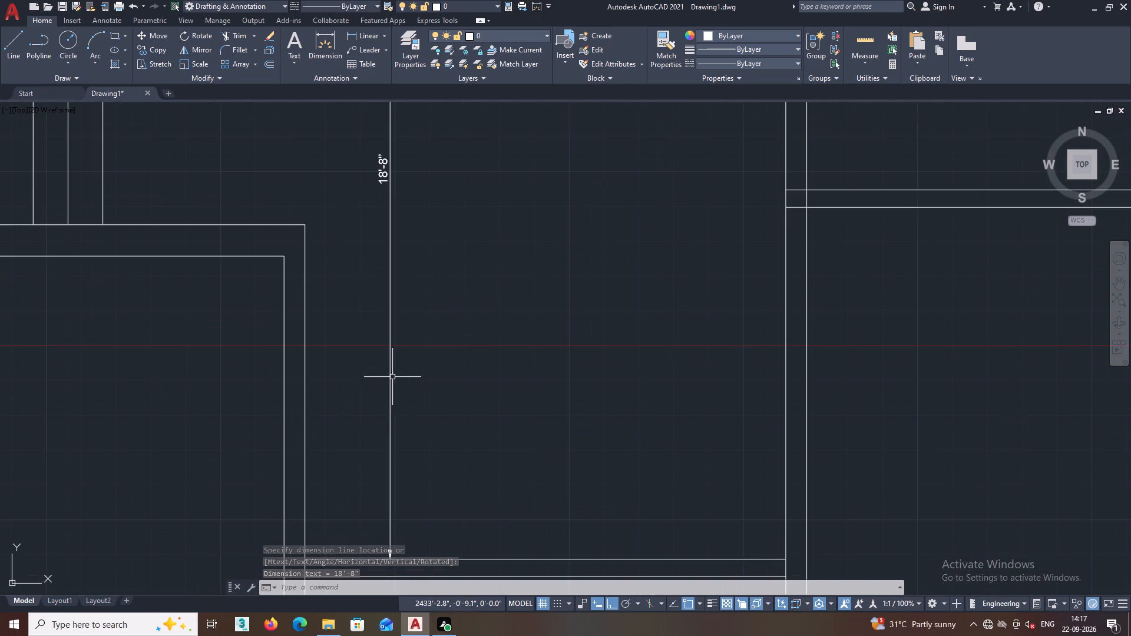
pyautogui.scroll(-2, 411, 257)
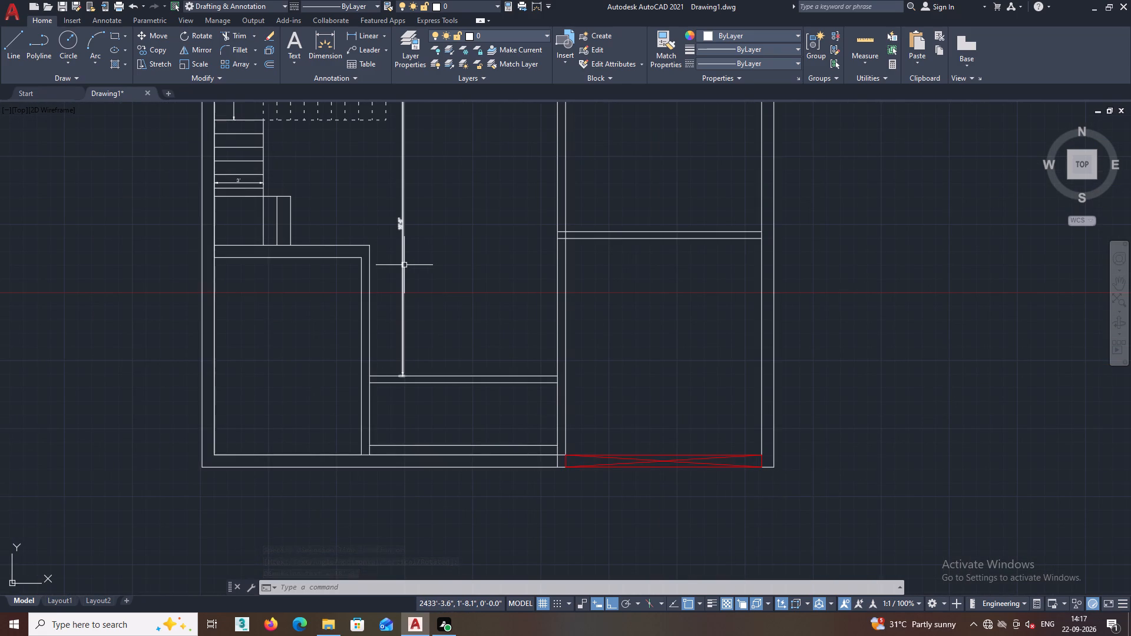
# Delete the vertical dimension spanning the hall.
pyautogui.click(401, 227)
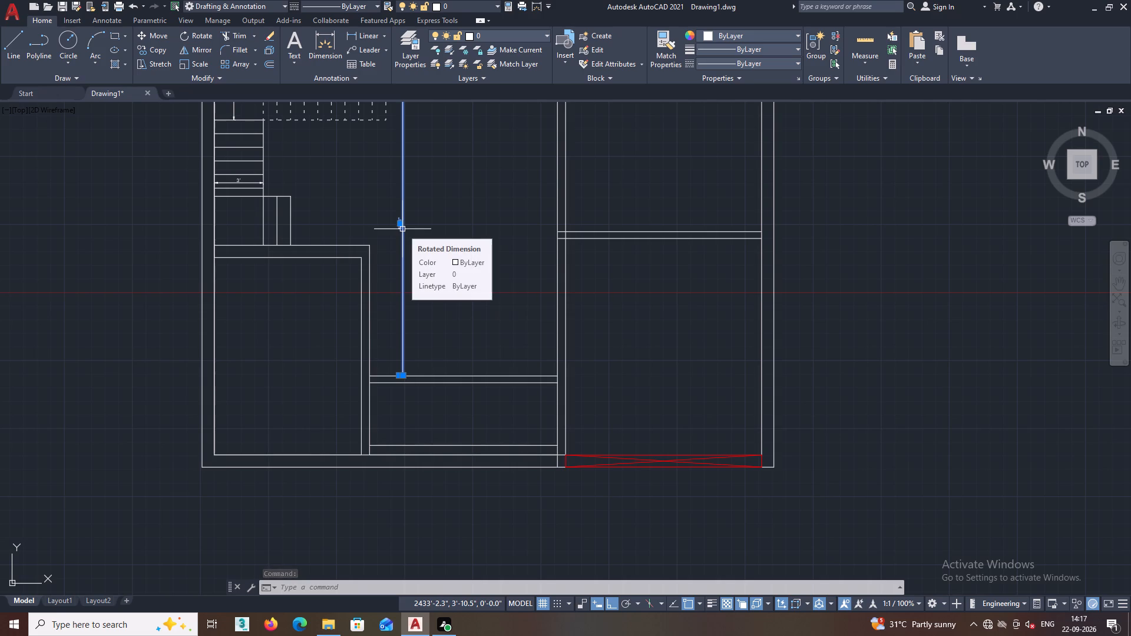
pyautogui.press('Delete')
# Draw a 6" vertical line across the wall above the dashed flight, close to the room's inner lower-right corner.
pyautogui.scroll(-2, 405, 236)
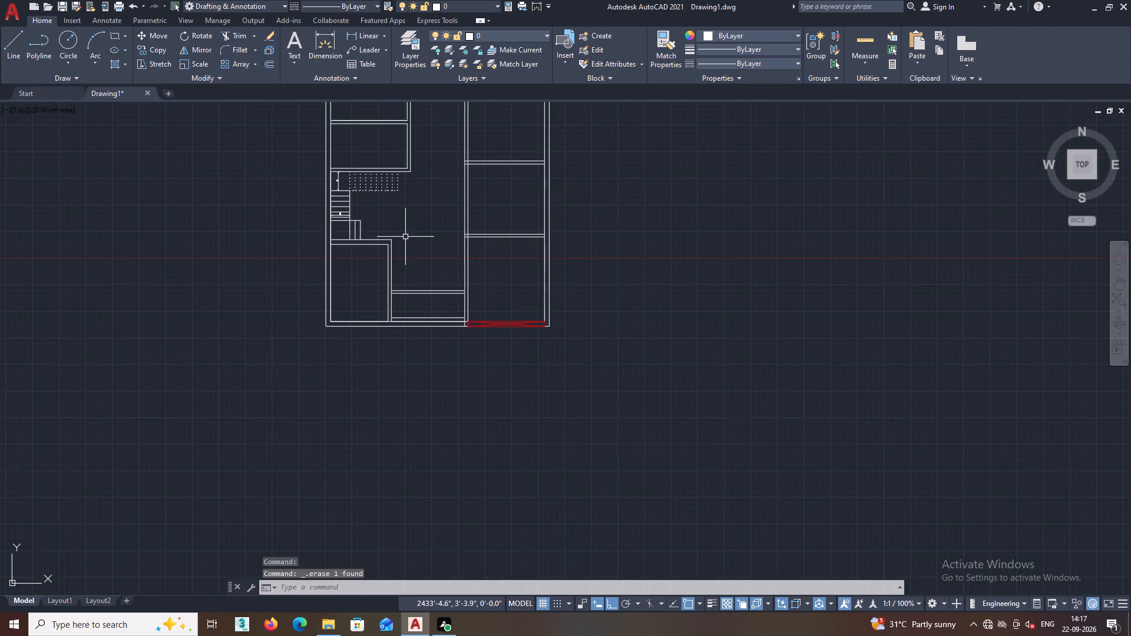
pyautogui.moveTo(407, 239); pyautogui.dragTo(446, 352, button='middle')
pyautogui.scroll(3, 438, 267)
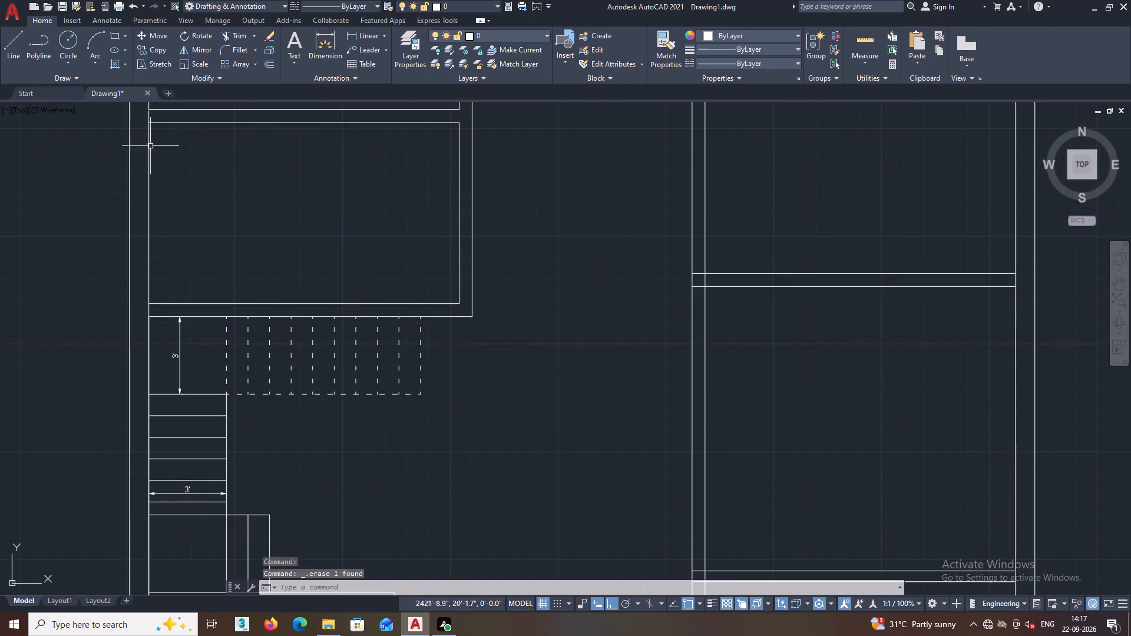
pyautogui.click(12, 40)
pyautogui.scroll(2, 469, 328)
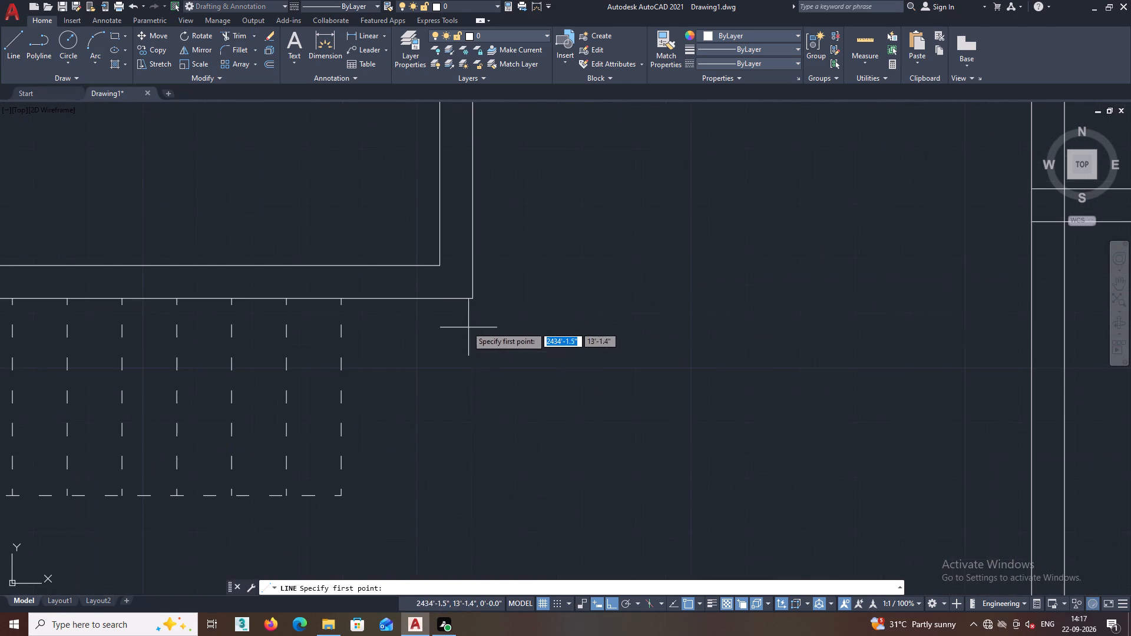
pyautogui.scroll(1, 414, 269)
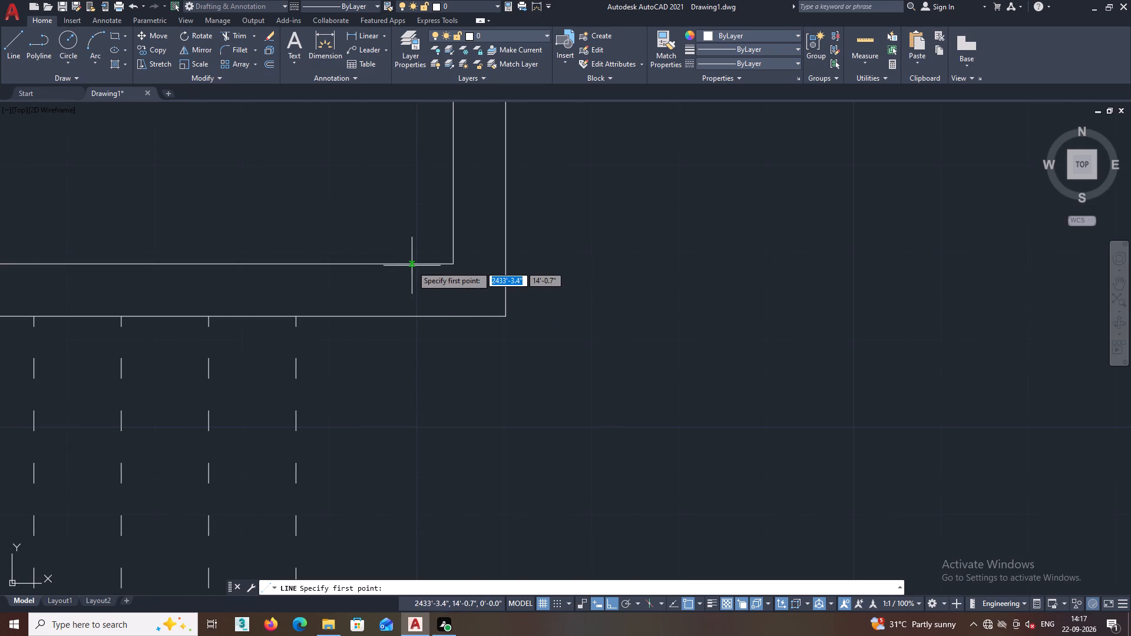
pyautogui.click(416, 265)
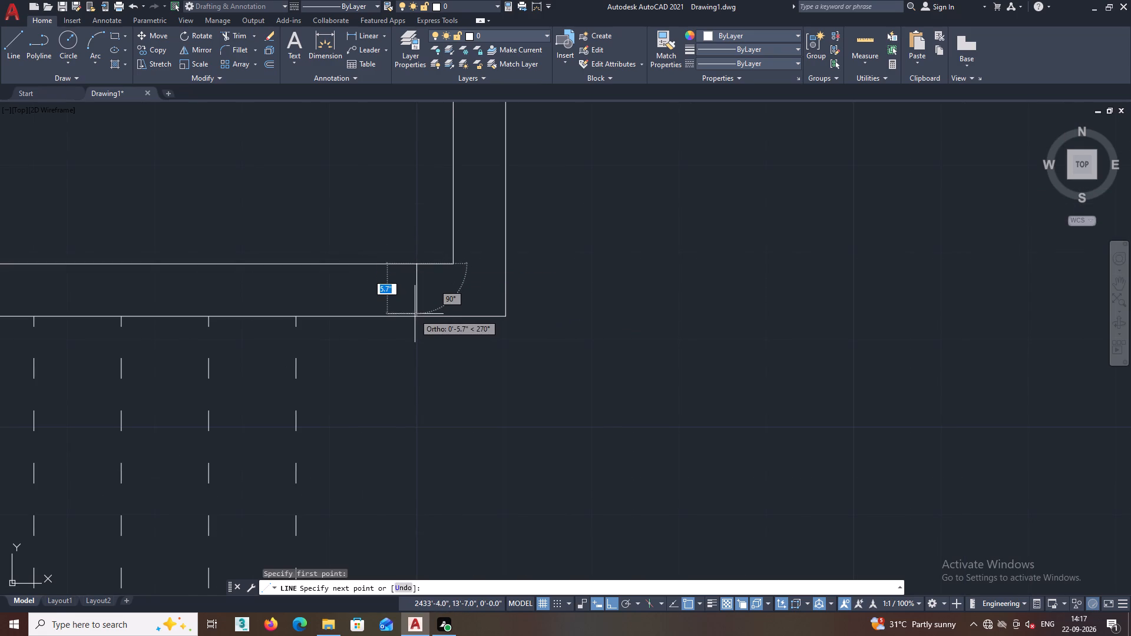
pyautogui.click(419, 317)
pyautogui.press('Escape')
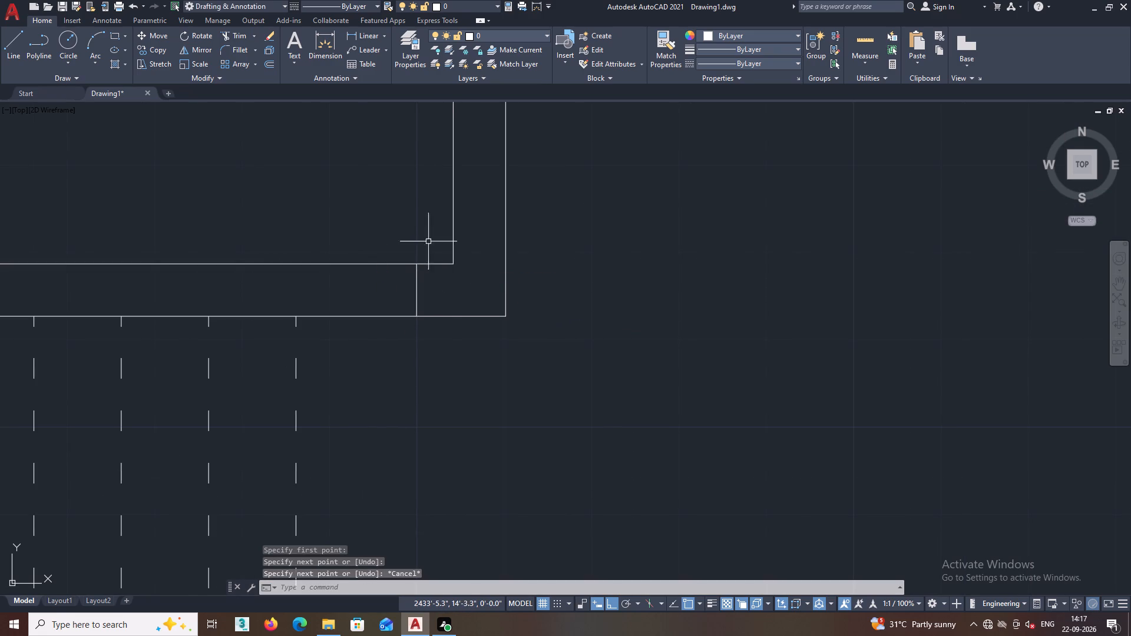
# Offset the short line across the wall 3' to the left, marking the other side of the opening.
pyautogui.moveTo(414, 230); pyautogui.dragTo(424, 249, button='middle')
pyautogui.click(270, 61)
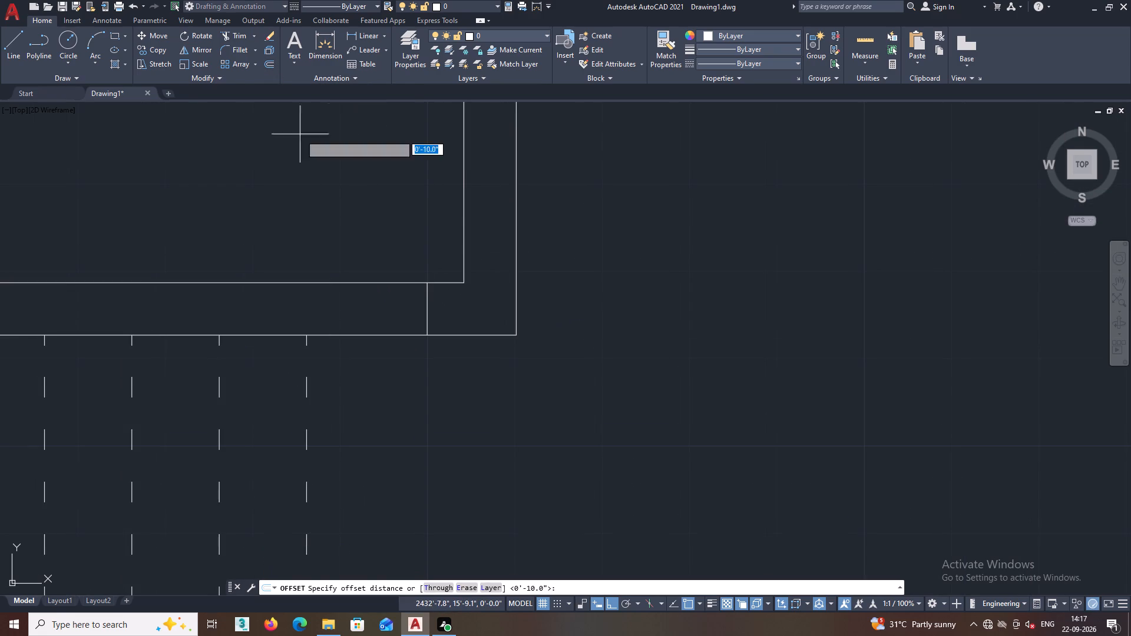
pyautogui.write("3'")
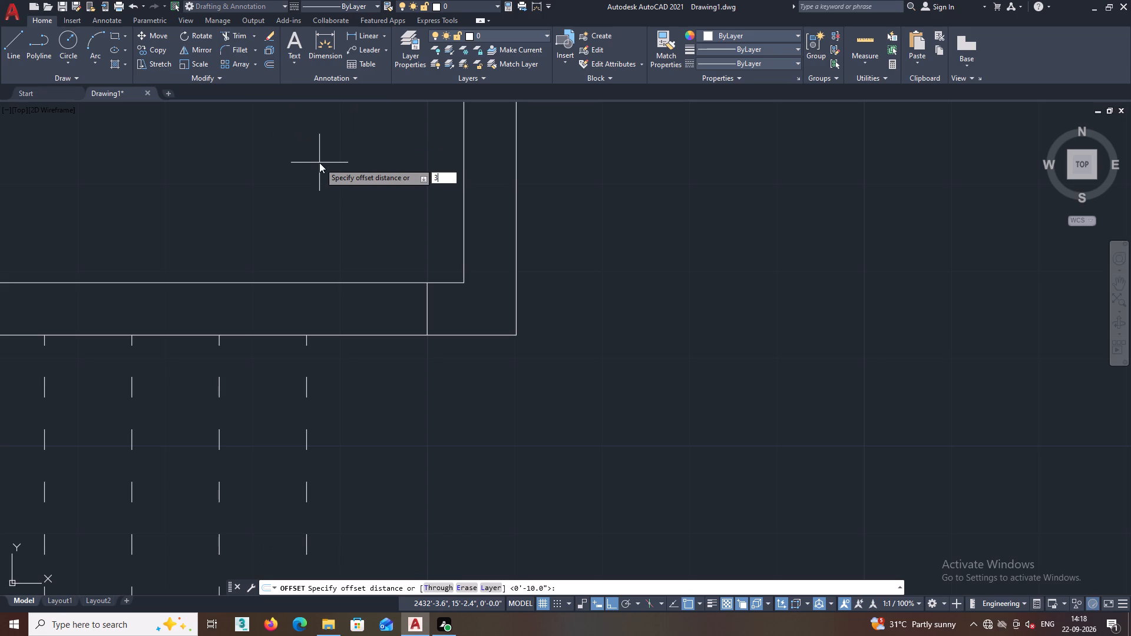
pyautogui.press('Return')
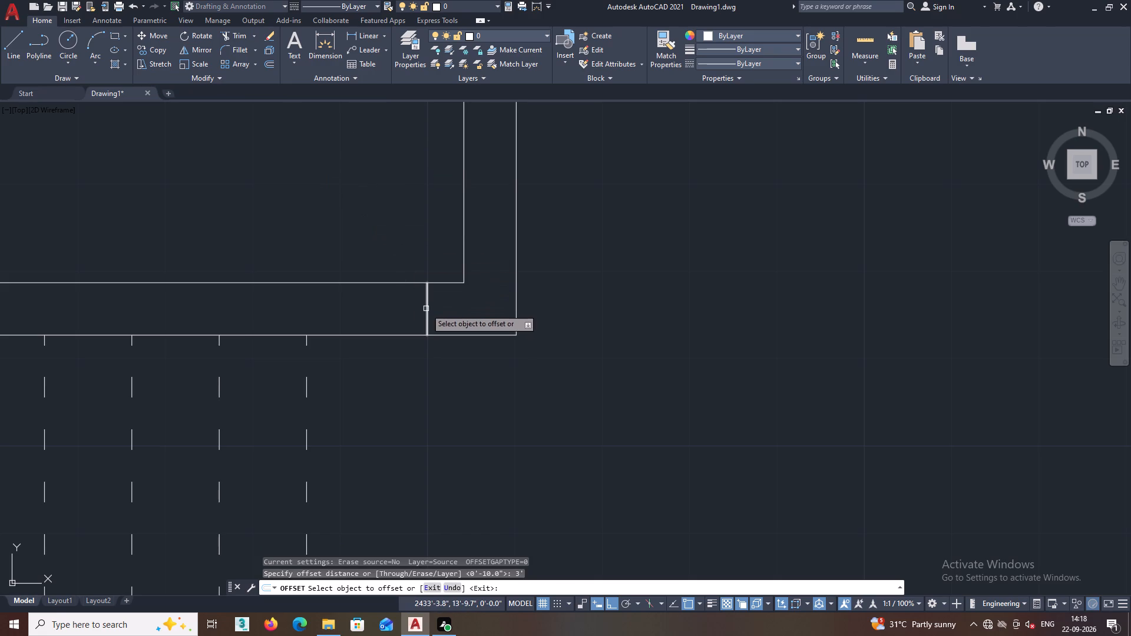
pyautogui.click(426, 309)
pyautogui.click(365, 312)
pyautogui.scroll(-1, 365, 312)
pyautogui.moveTo(365, 312); pyautogui.dragTo(482, 291, button='middle')
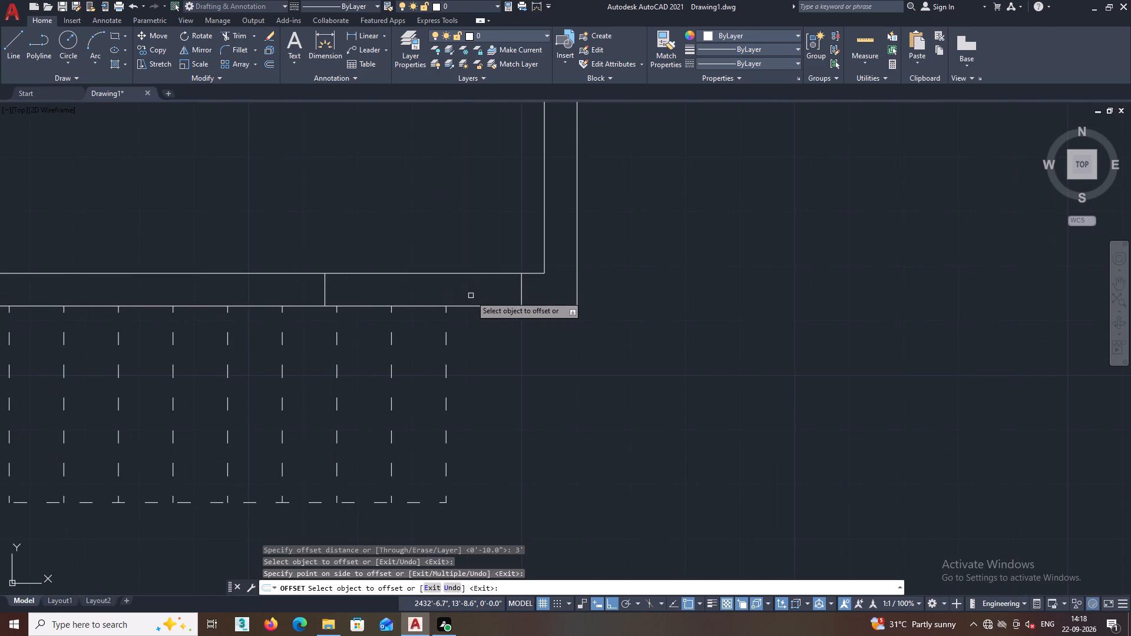
pyautogui.press('space')
# Trim away the last three dashed treads at the upper flight's right end, along with the dashed edge line beneath them.
pyautogui.moveTo(475, 336); pyautogui.dragTo(502, 340, button='middle')
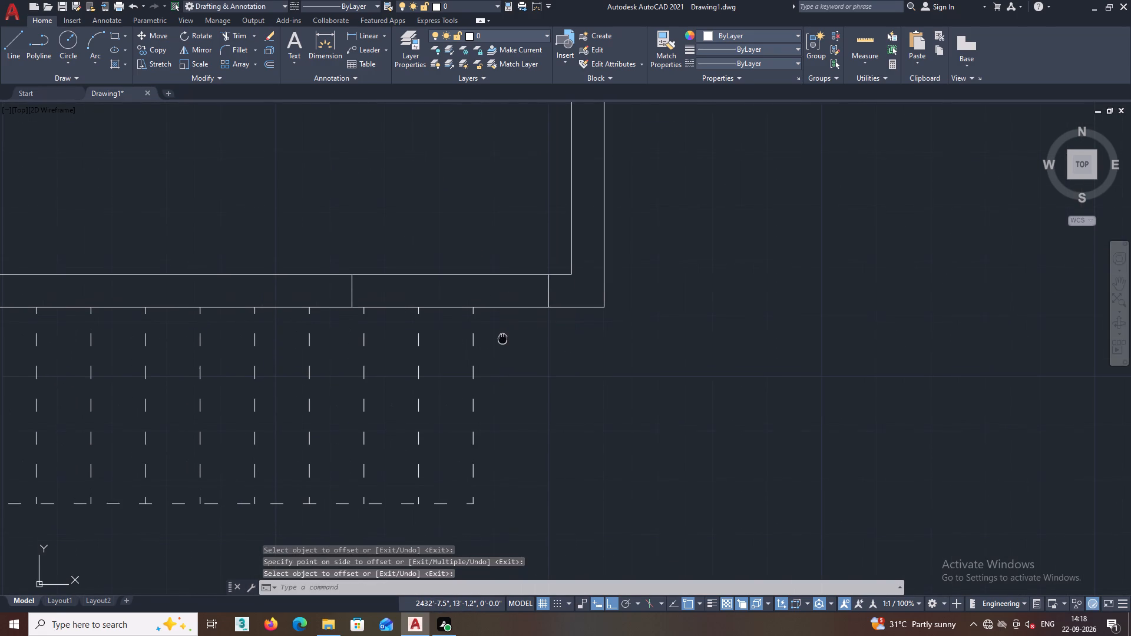
pyautogui.moveTo(502, 340); pyautogui.dragTo(502, 343, button='middle')
pyautogui.scroll(-2, 515, 356)
pyautogui.moveTo(517, 362); pyautogui.dragTo(526, 328, button='middle')
pyautogui.scroll(1, 521, 341)
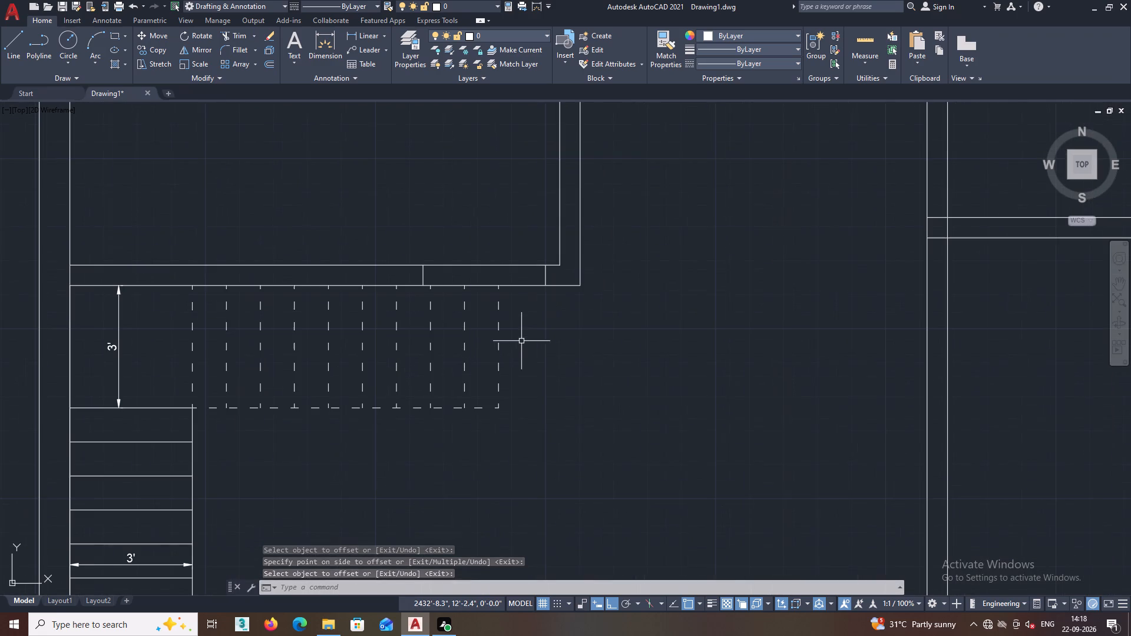
pyautogui.write('TR')
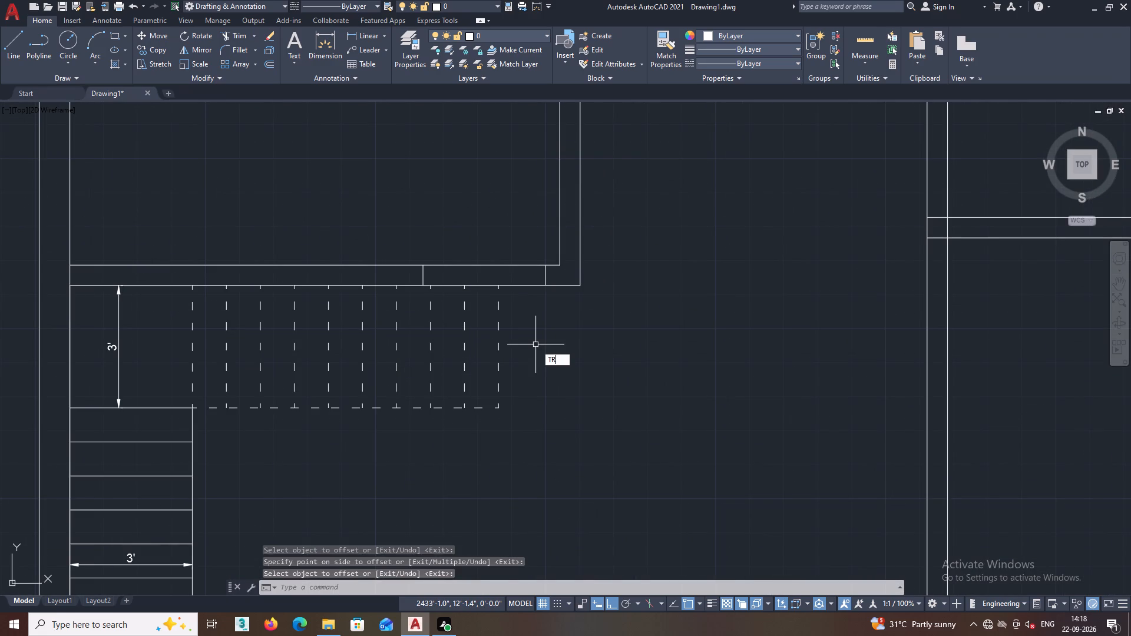
pyautogui.press('Return')
pyautogui.click(537, 335)
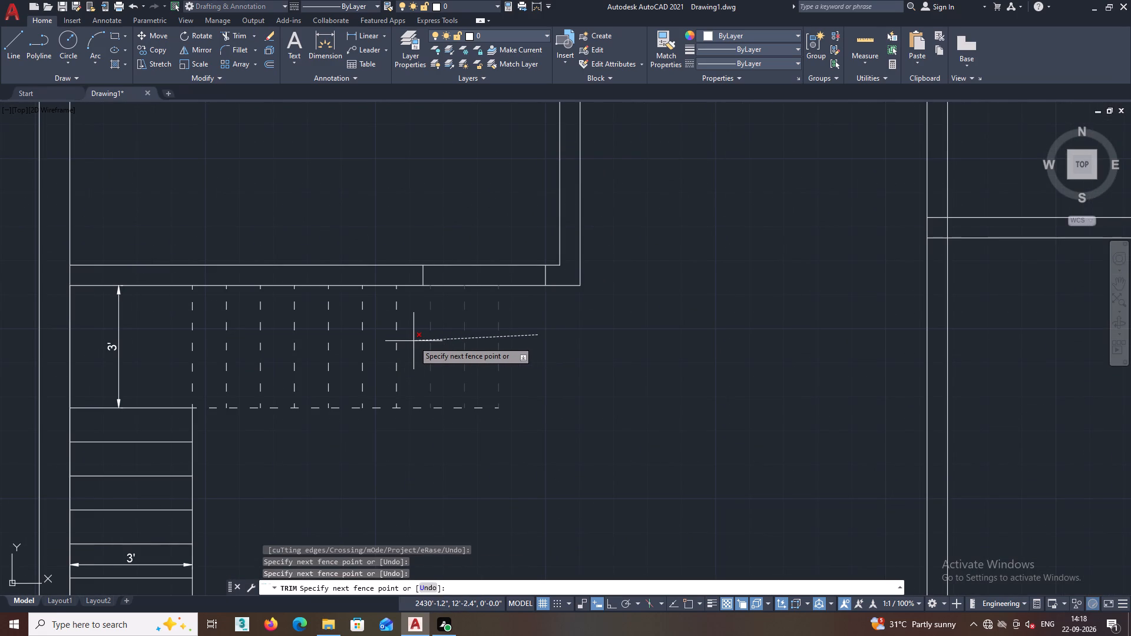
pyautogui.click(408, 343)
pyautogui.moveTo(408, 344); pyautogui.dragTo(410, 337, button='middle')
pyautogui.click(415, 364)
pyautogui.click(422, 420)
pyautogui.moveTo(422, 408); pyautogui.dragTo(448, 332, button='middle')
pyautogui.scroll(-2, 448, 332)
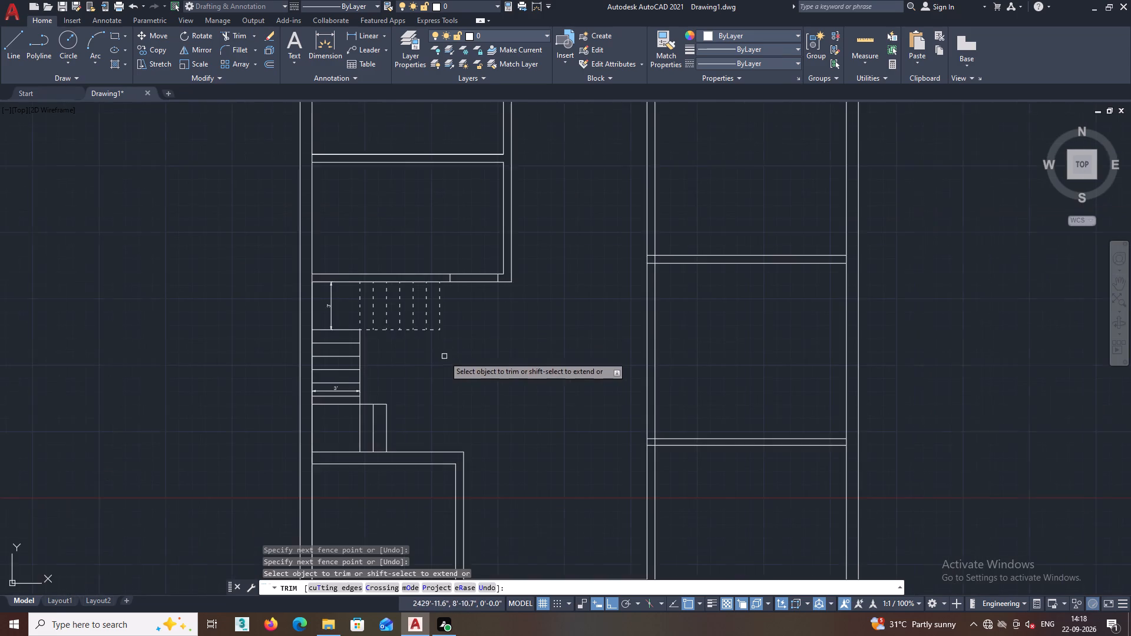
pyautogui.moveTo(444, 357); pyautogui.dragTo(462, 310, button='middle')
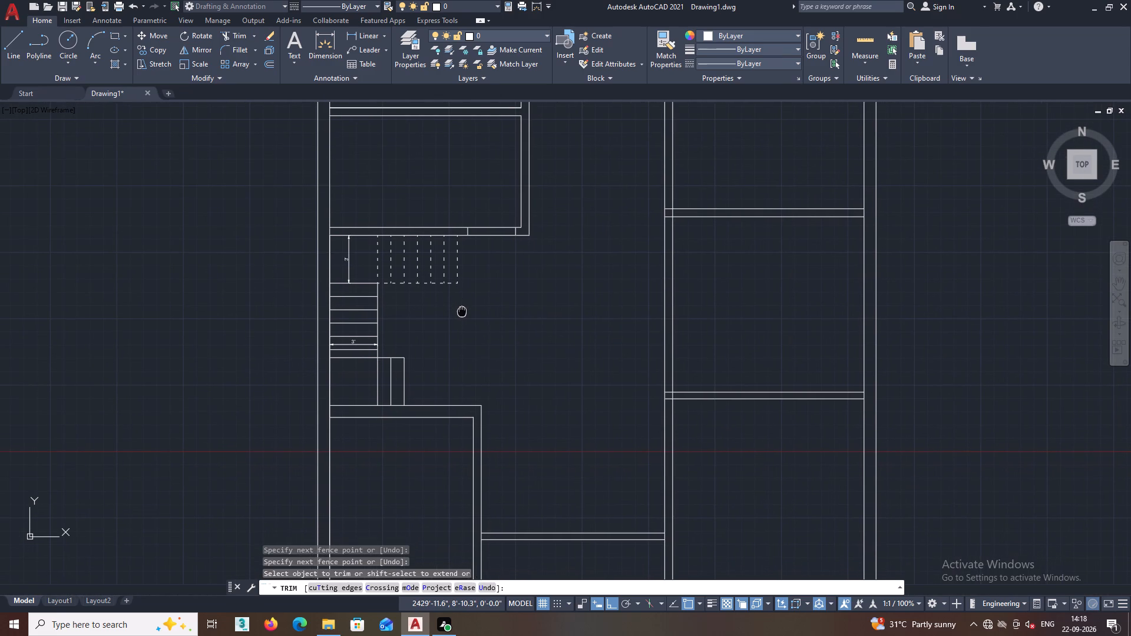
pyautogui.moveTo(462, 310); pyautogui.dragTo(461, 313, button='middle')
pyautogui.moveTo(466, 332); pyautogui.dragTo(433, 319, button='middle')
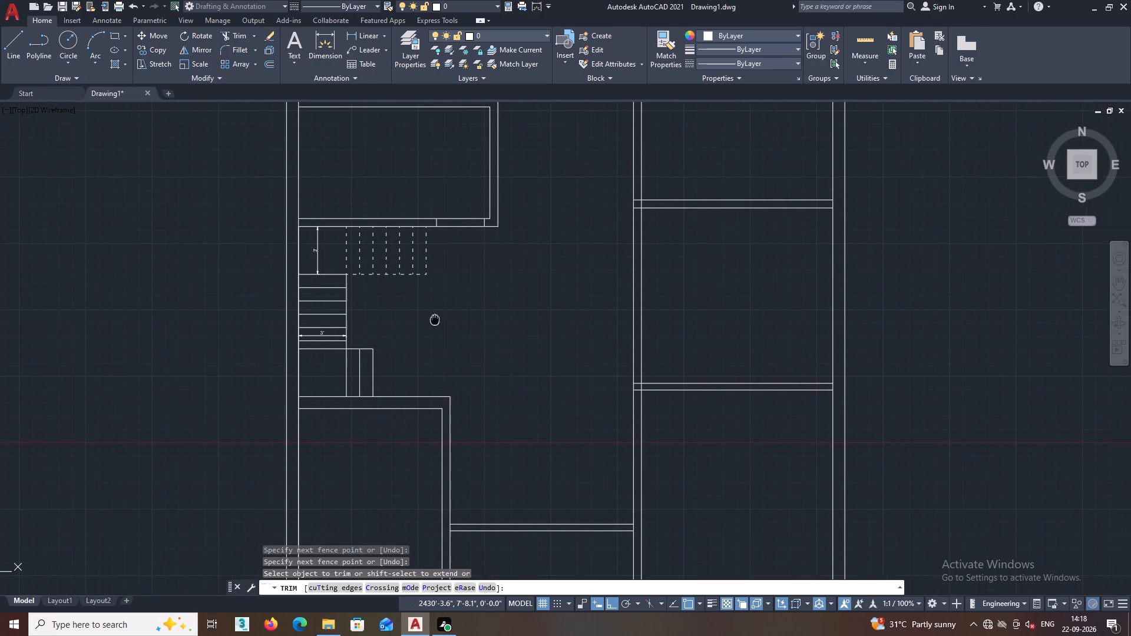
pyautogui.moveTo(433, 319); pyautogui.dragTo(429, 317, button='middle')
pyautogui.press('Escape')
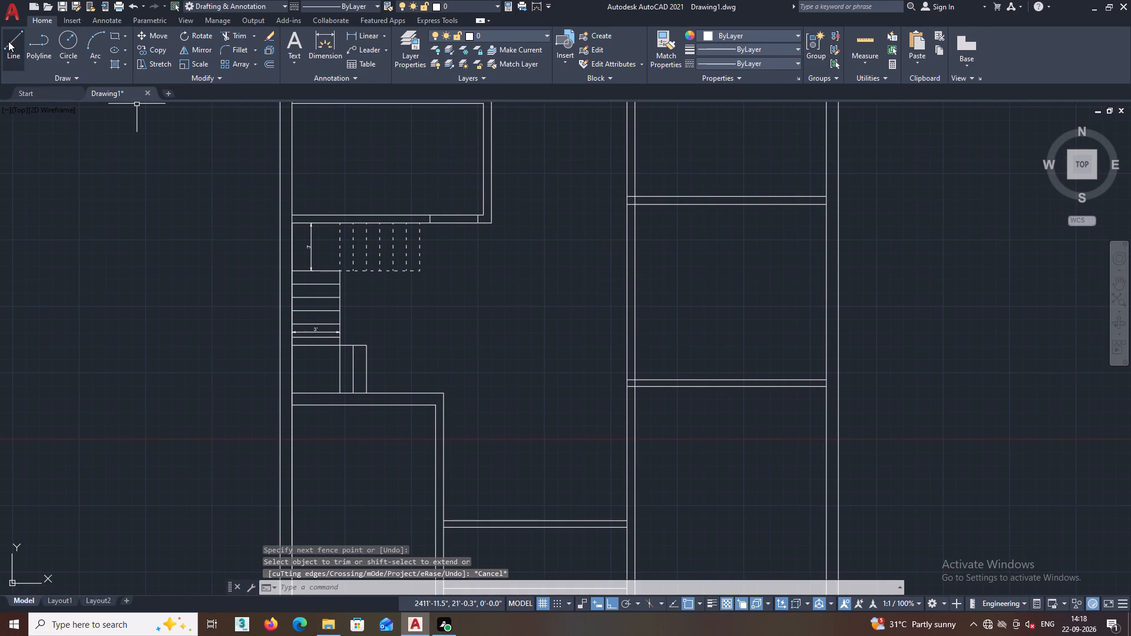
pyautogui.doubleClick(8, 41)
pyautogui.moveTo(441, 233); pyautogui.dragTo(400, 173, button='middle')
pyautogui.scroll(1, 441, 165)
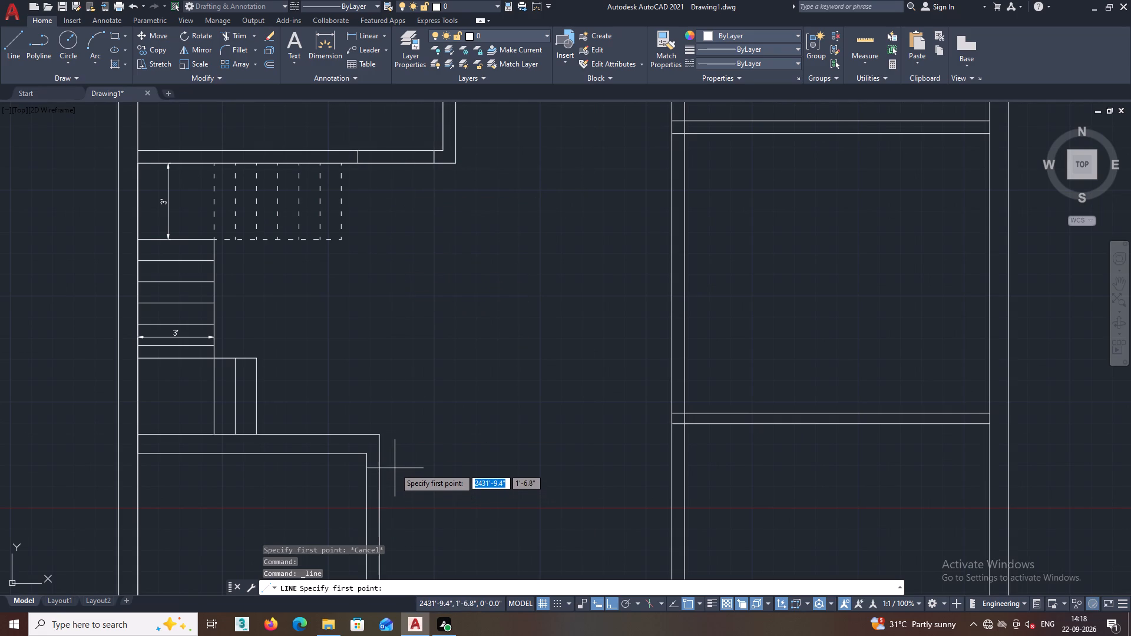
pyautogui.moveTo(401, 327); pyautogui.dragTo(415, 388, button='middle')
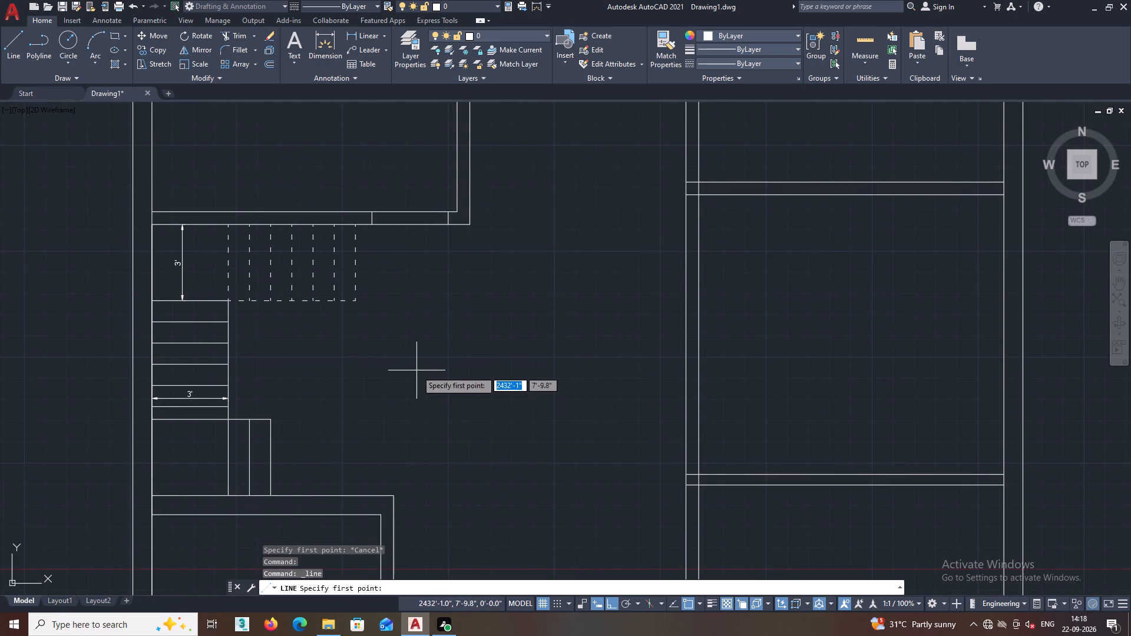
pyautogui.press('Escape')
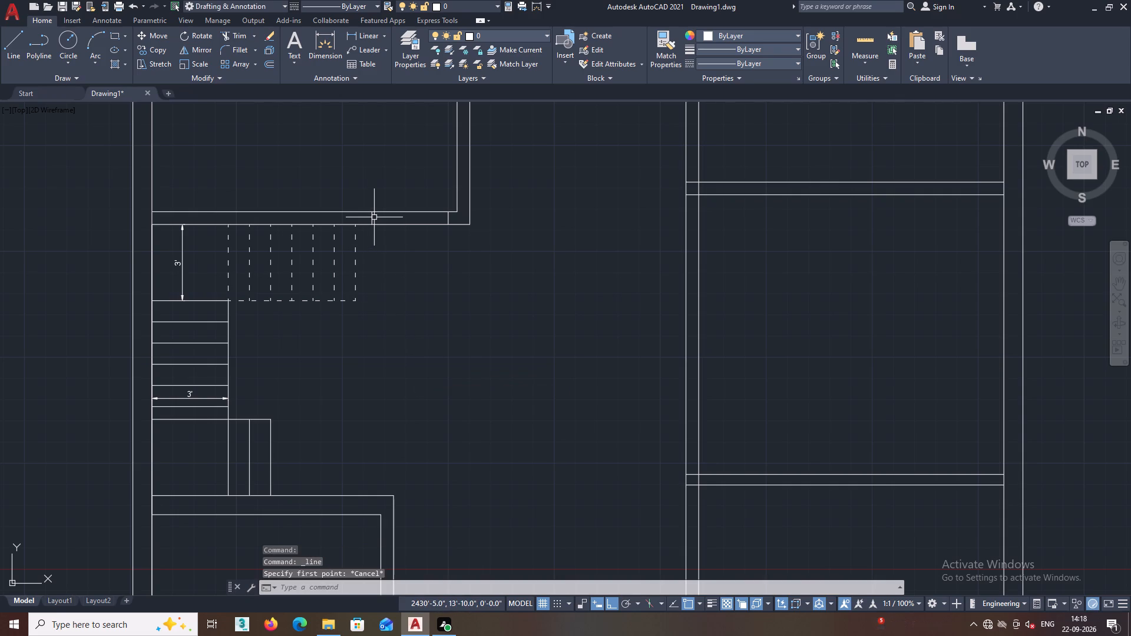
# Undo the trimming of the last three dashed treads and their edge line on the upper flight.
pyautogui.hotkey('ctrl', 'z')
pyautogui.hotkey('ctrl', 'z')
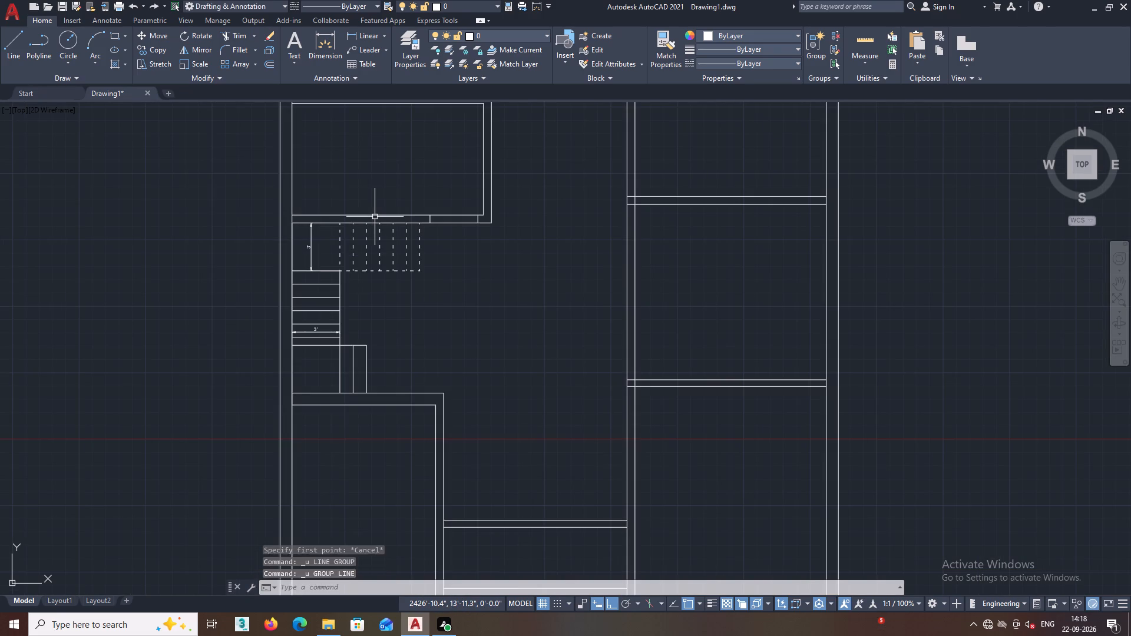
pyautogui.hotkey('ctrl', 'z')
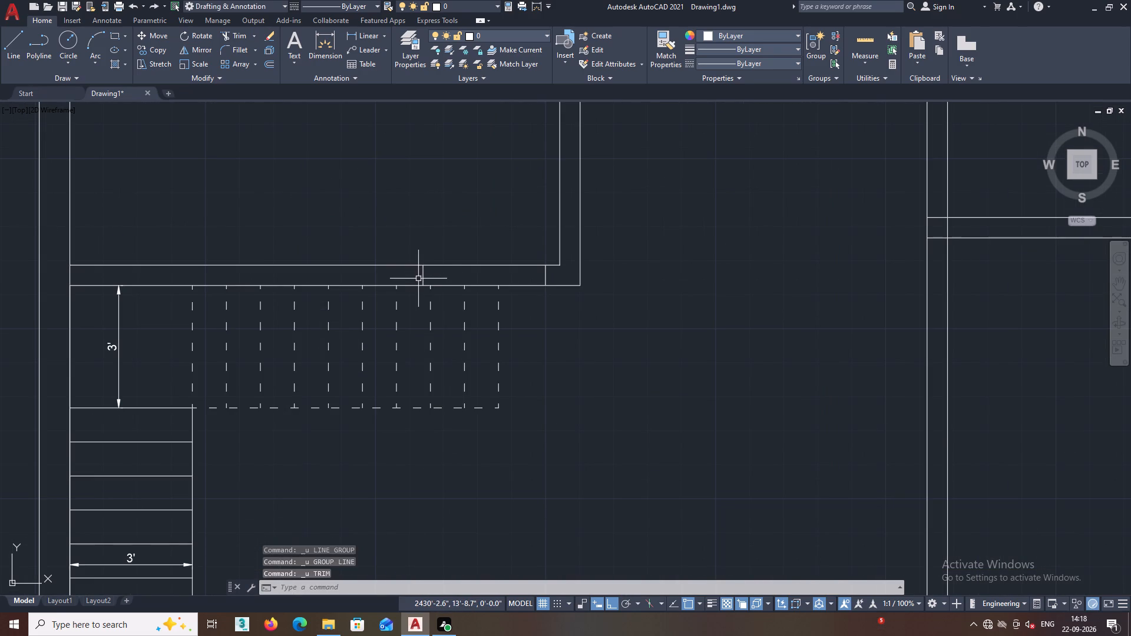
# Delete the left short line across the wall above the dashed flight.
pyautogui.click(421, 279)
pyautogui.press('Delete')
# Draw a vertical line about 11'-10.8" long from the lower room's inner upper-right corner up to the far face of the wall above the dashed flight.
pyautogui.scroll(-3, 475, 316)
pyautogui.moveTo(475, 317); pyautogui.dragTo(445, 300, button='middle')
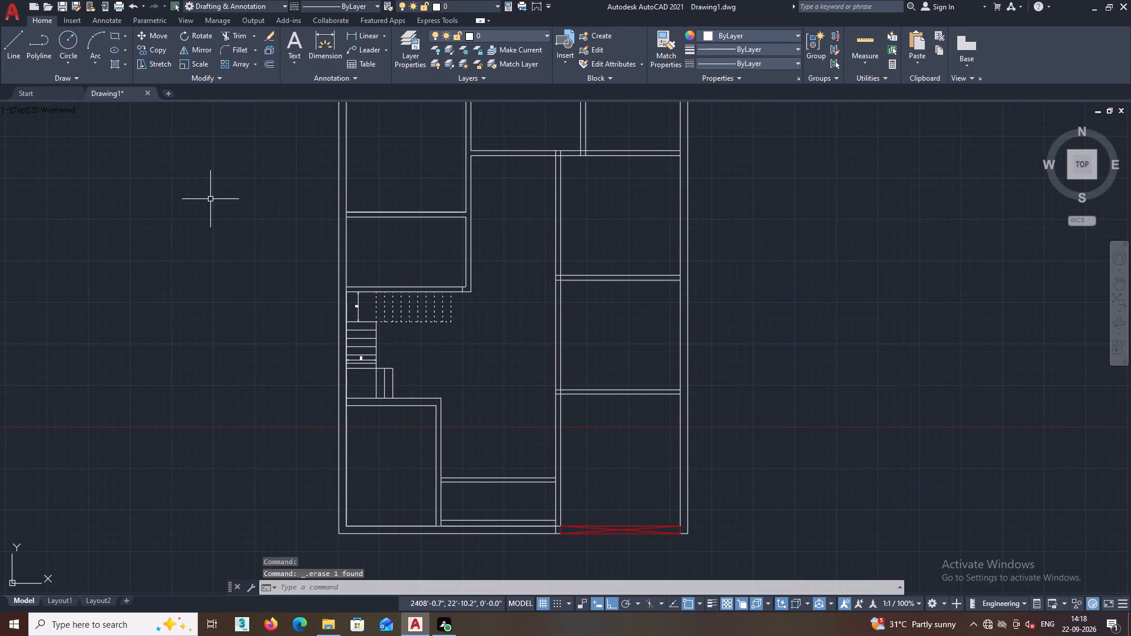
pyautogui.doubleClick(19, 37)
pyautogui.scroll(1, 428, 405)
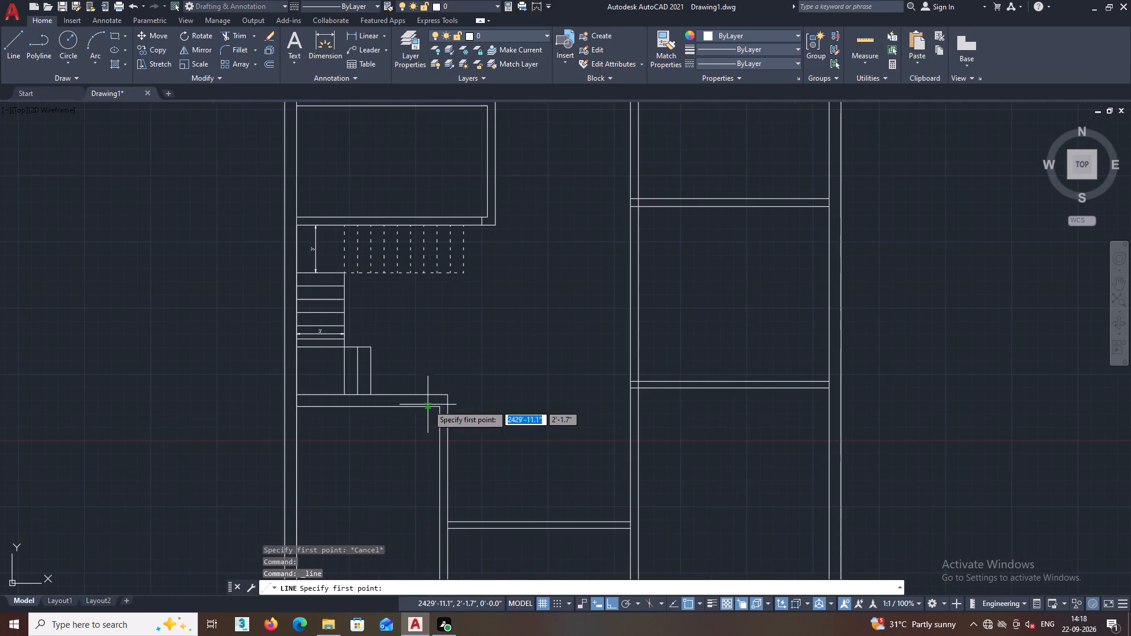
pyautogui.click(439, 408)
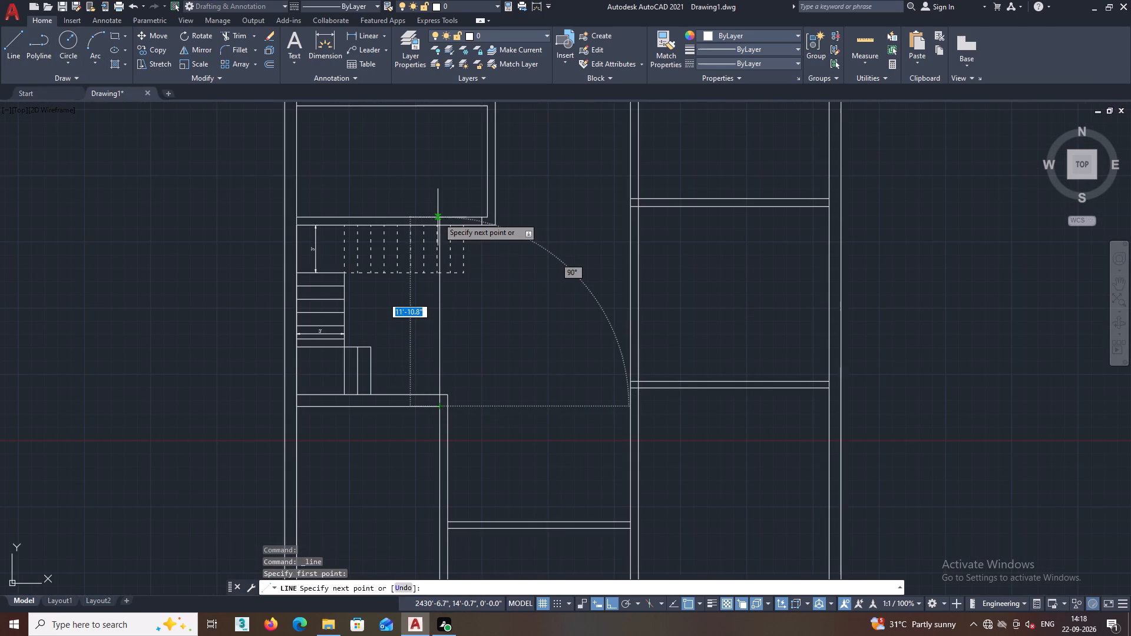
pyautogui.doubleClick(439, 217)
pyautogui.press('Escape')
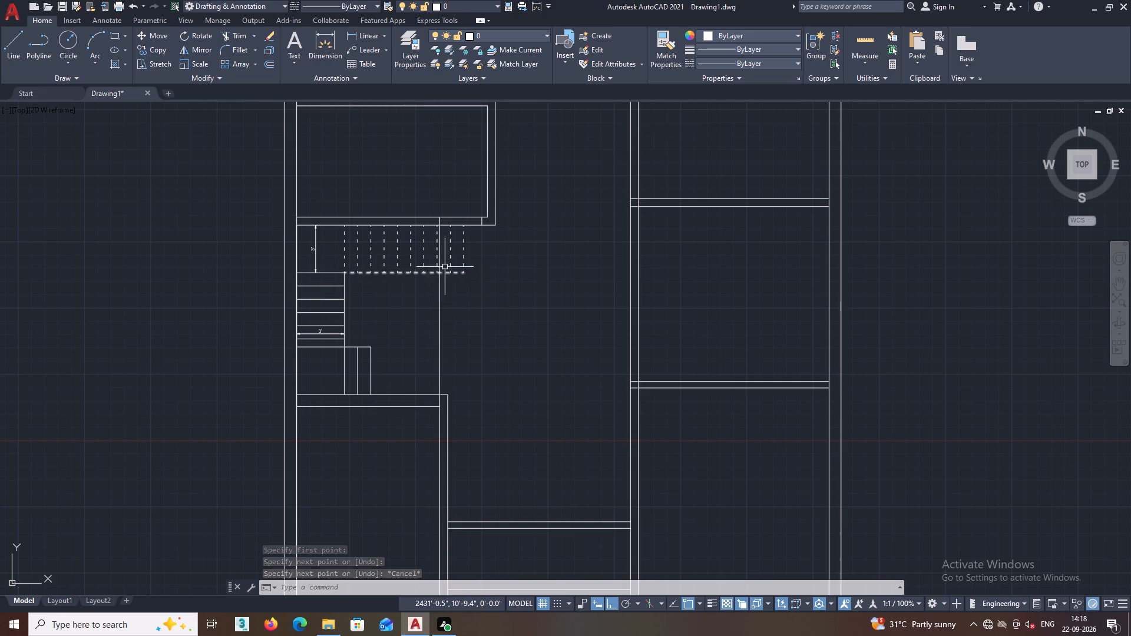
# Trim the new vertical line between the lower room's wall and the wall above the dashed flight, including the part crossing the treads.
pyautogui.moveTo(491, 300); pyautogui.dragTo(475, 315, button='middle')
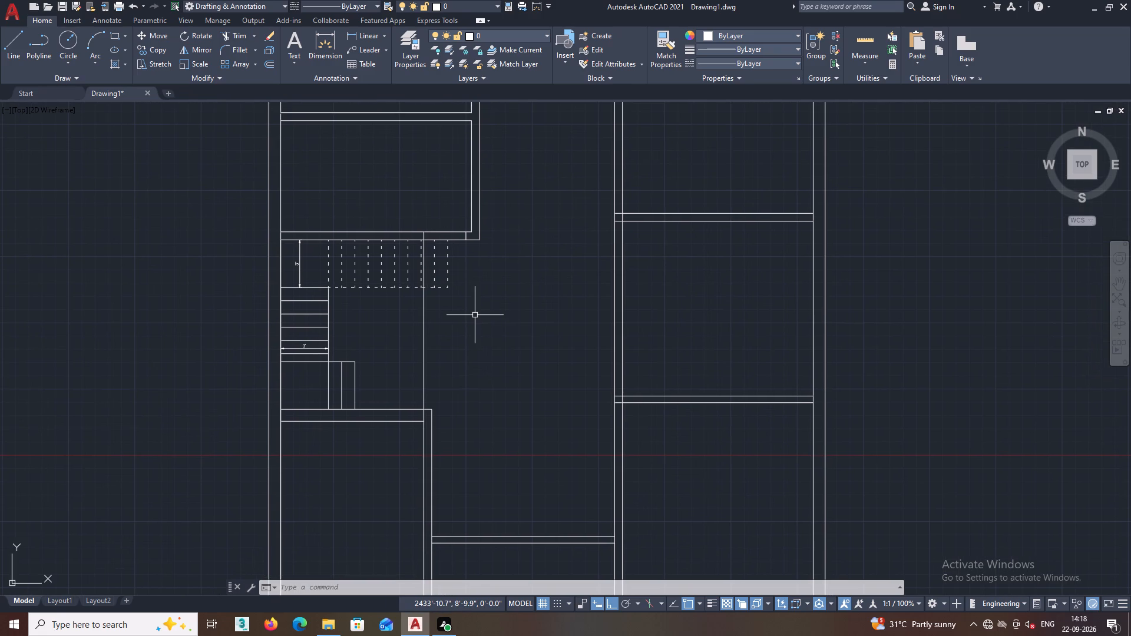
pyautogui.write('TR')
pyautogui.press('Return')
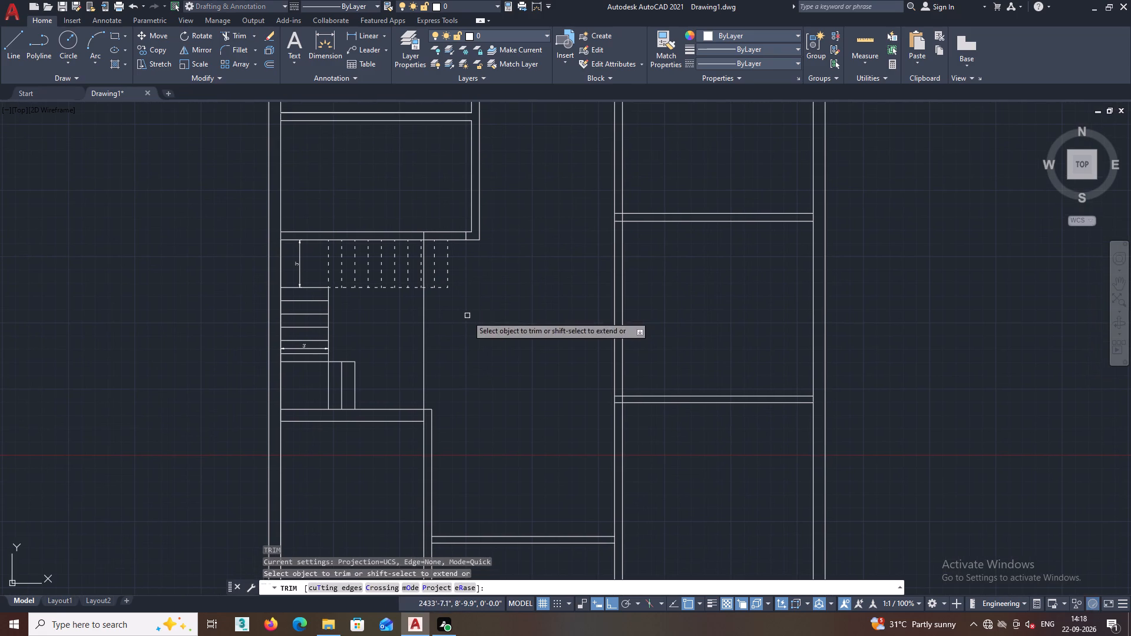
pyautogui.click(443, 330)
pyautogui.click(402, 343)
pyautogui.scroll(2, 422, 283)
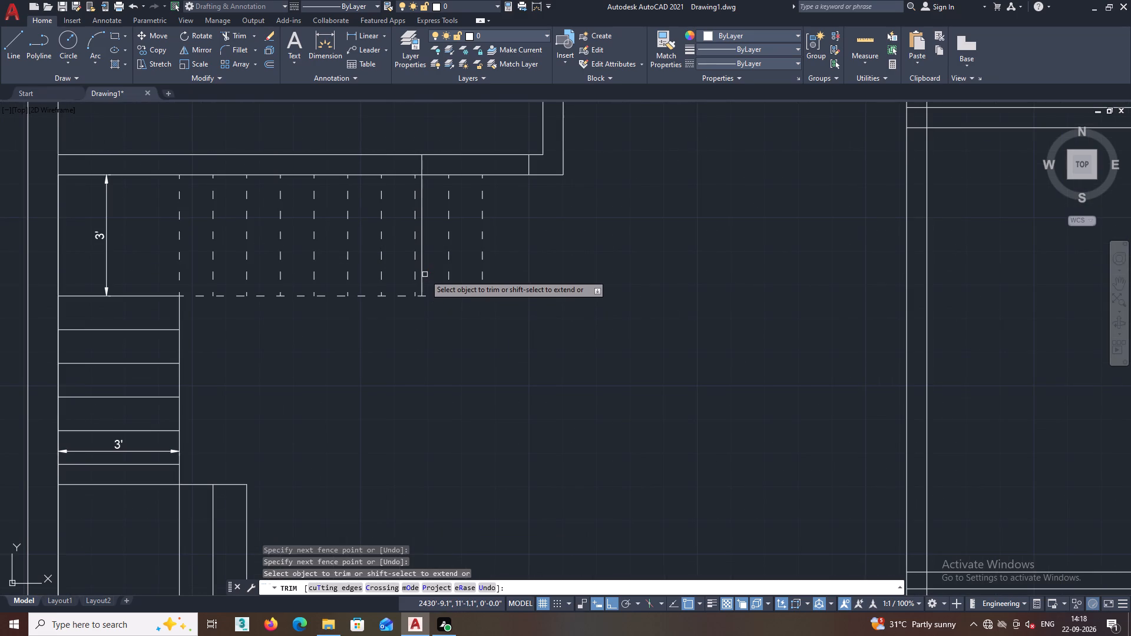
pyautogui.click(422, 207)
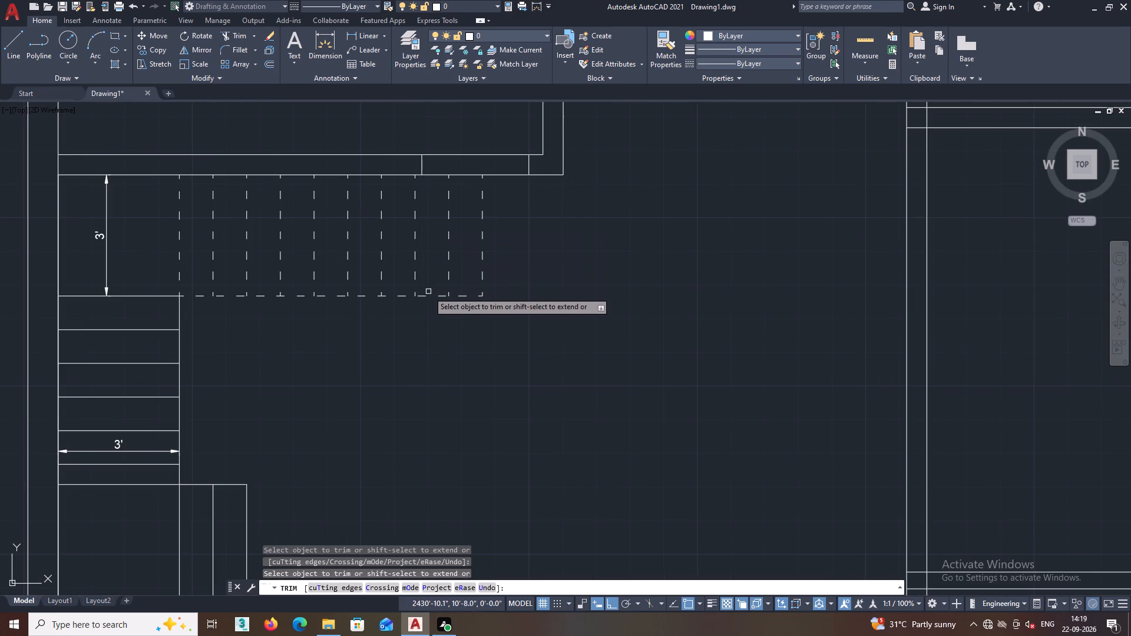
# Trim away the last two dashed treads at the upper flight's right end, along with the dashed edge line beneath them.
pyautogui.click(428, 294)
pyautogui.click(556, 244)
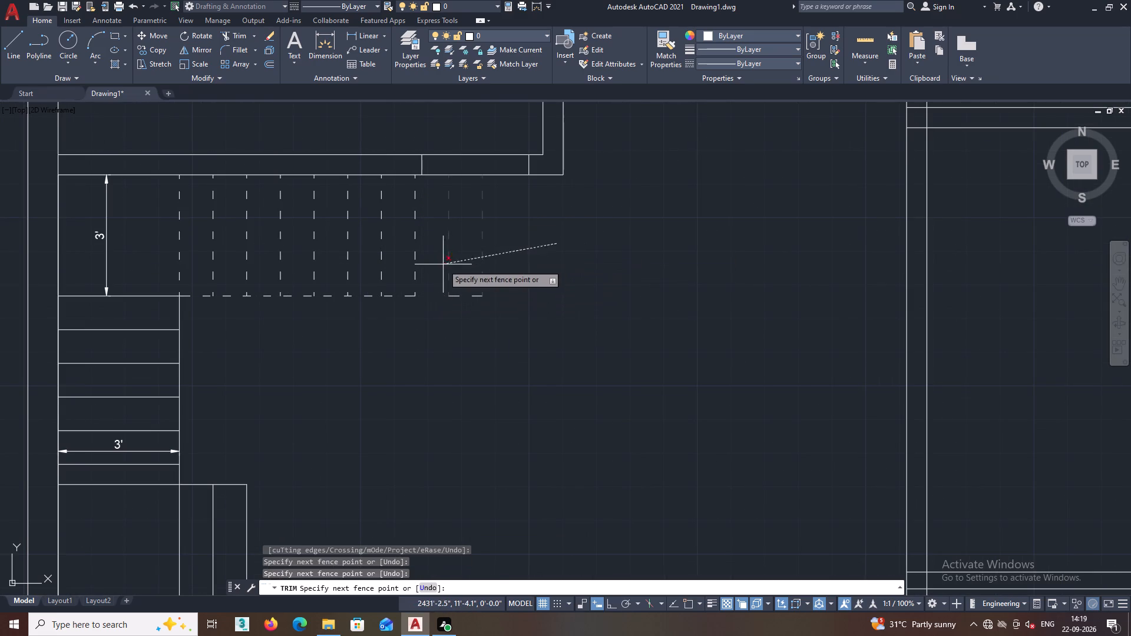
pyautogui.click(443, 264)
pyautogui.click(469, 256)
pyautogui.doubleClick(462, 300)
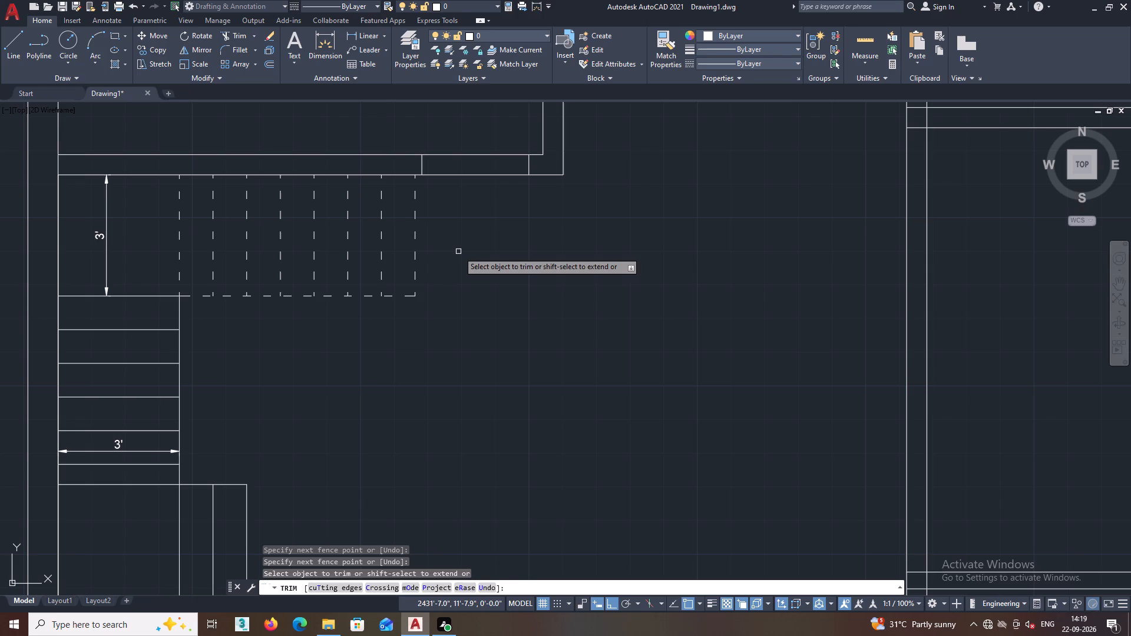
pyautogui.press('space')
# Delete the rightmost remaining dashed tread of the upper flight.
pyautogui.scroll(2, 432, 180)
pyautogui.scroll(-1, 429, 218)
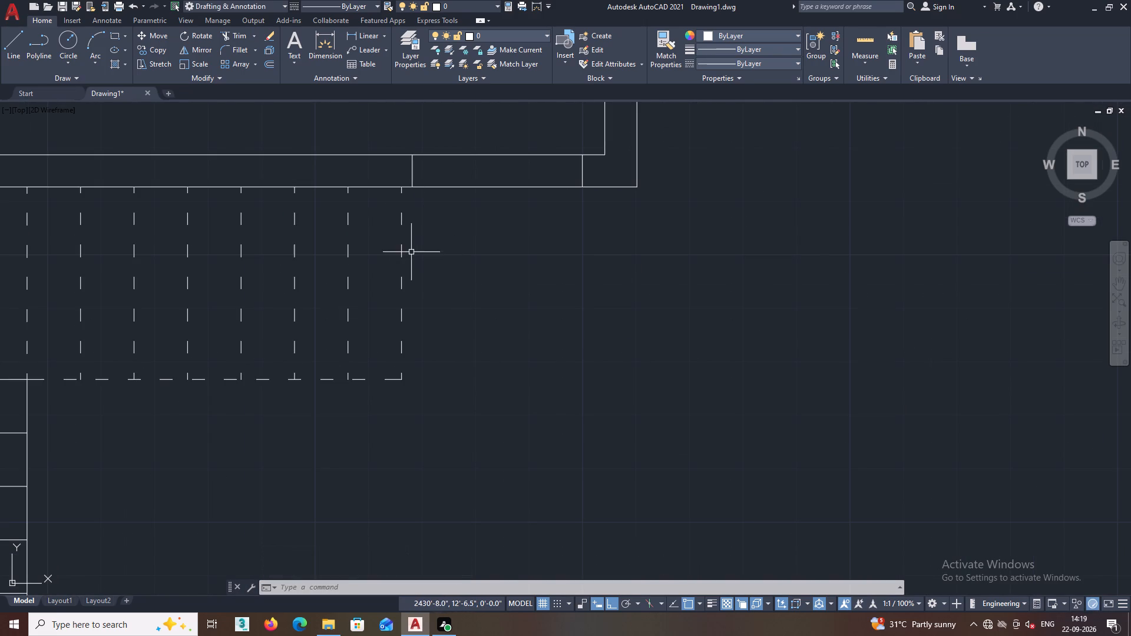
pyautogui.scroll(-1, 409, 255)
pyautogui.click(418, 299)
pyautogui.click(395, 263)
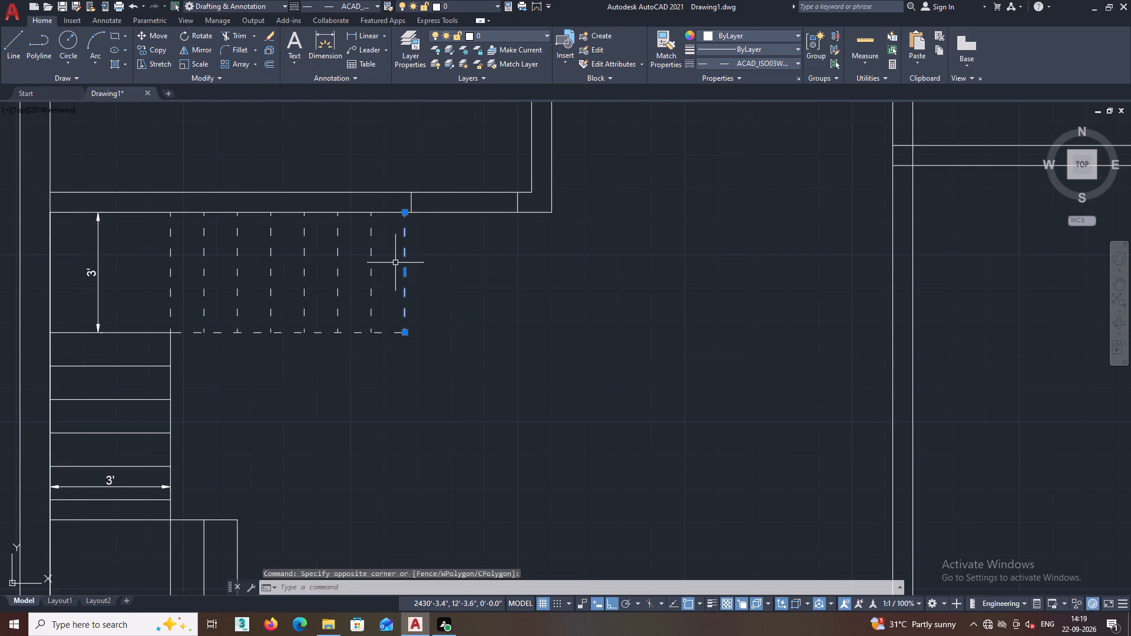
pyautogui.press('Delete')
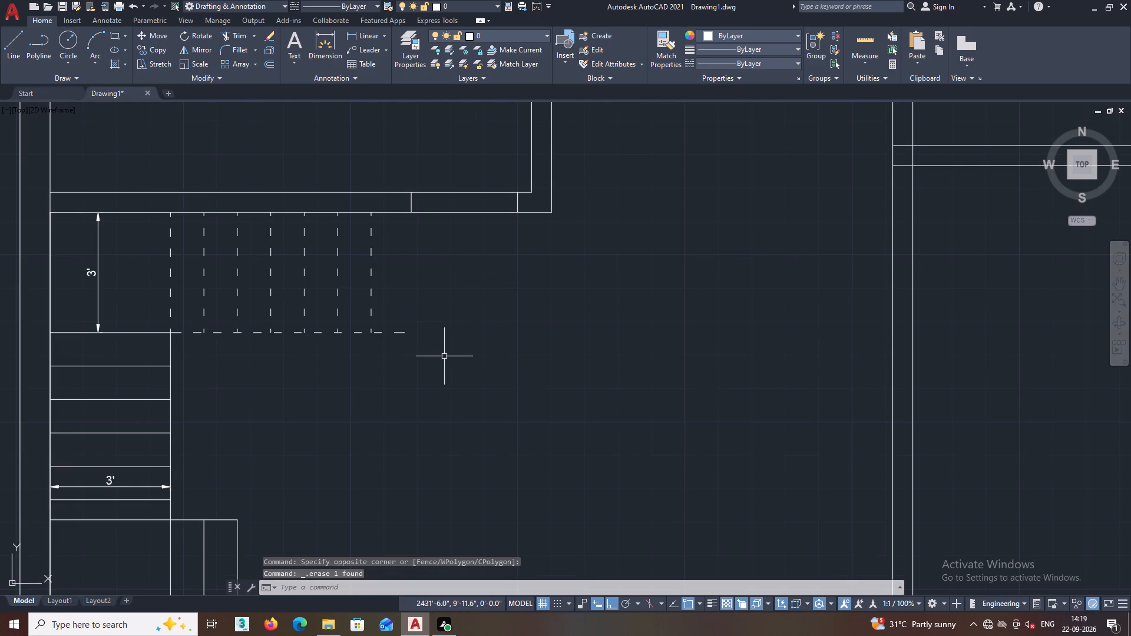
# Trim the dashed edge line projecting beyond the upper flight's last tread.
pyautogui.write('TR')
pyautogui.press('Return')
pyautogui.click(405, 290)
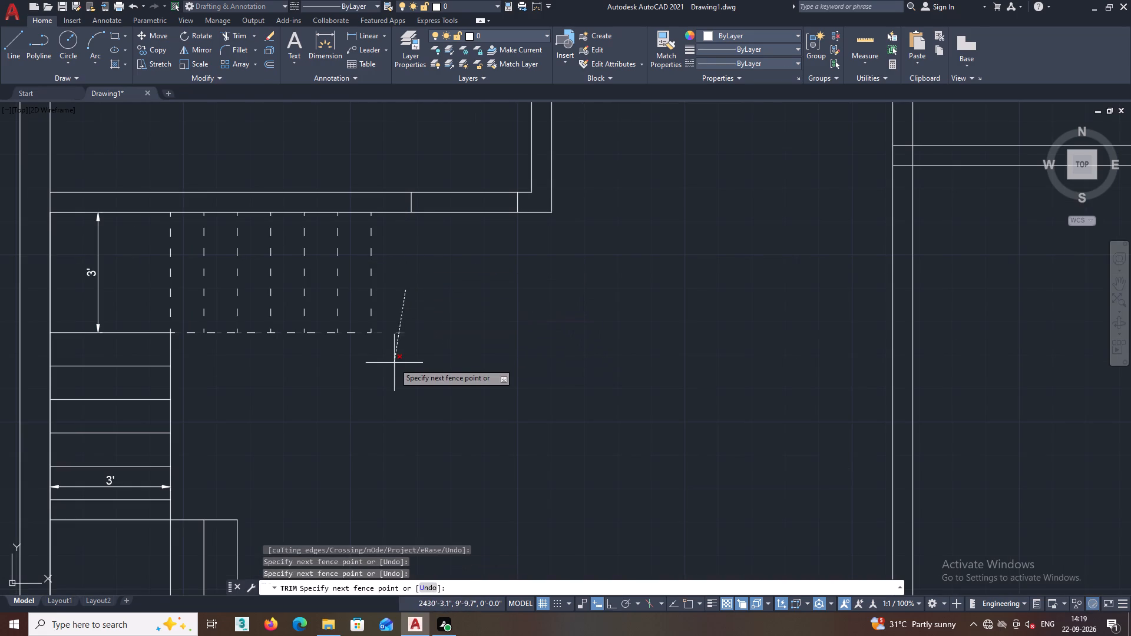
pyautogui.click(394, 363)
pyautogui.scroll(-2, 396, 356)
pyautogui.moveTo(403, 360); pyautogui.dragTo(405, 329, button='middle')
pyautogui.press('space')
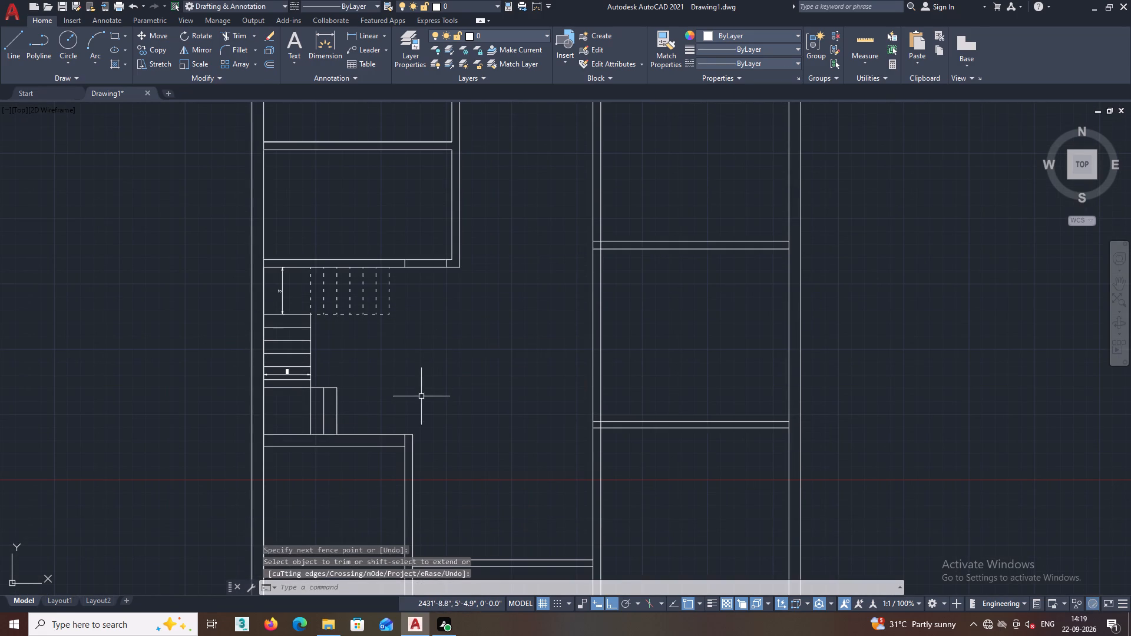
# Delete the leftover short vertical line across the lower room's top wall at its inner corner.
pyautogui.moveTo(421, 397); pyautogui.dragTo(416, 357, button='middle')
pyautogui.scroll(2, 405, 413)
pyautogui.click(388, 384)
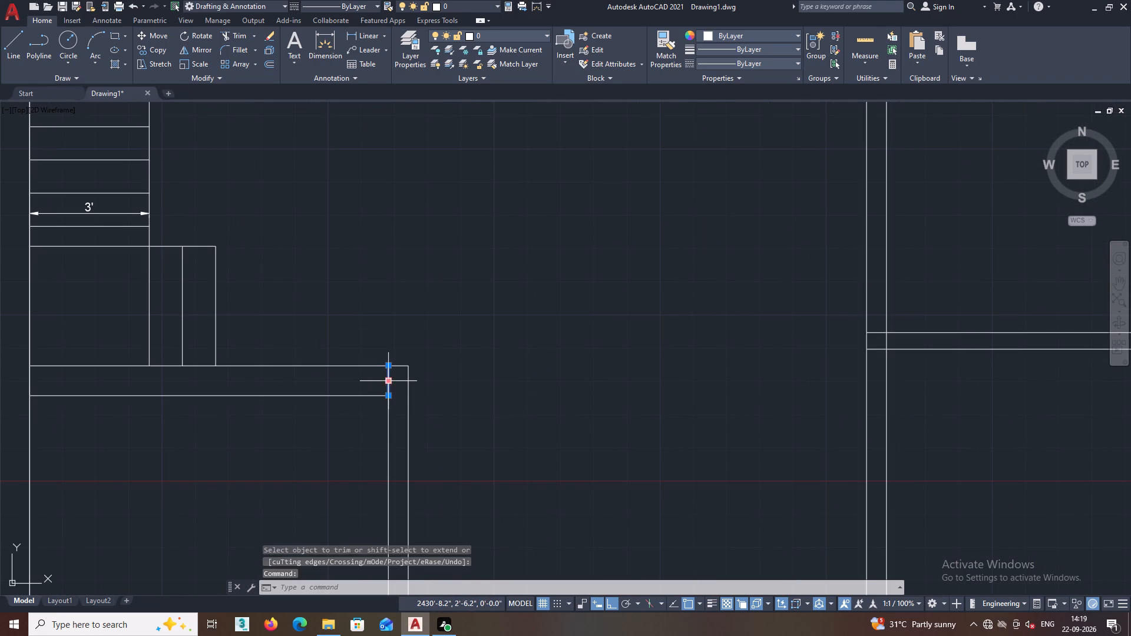
pyautogui.press('Delete')
# Draw a 9" vertical line across the lower room's top wall, slightly left of its inner upper-right corner.
pyautogui.scroll(-1, 412, 403)
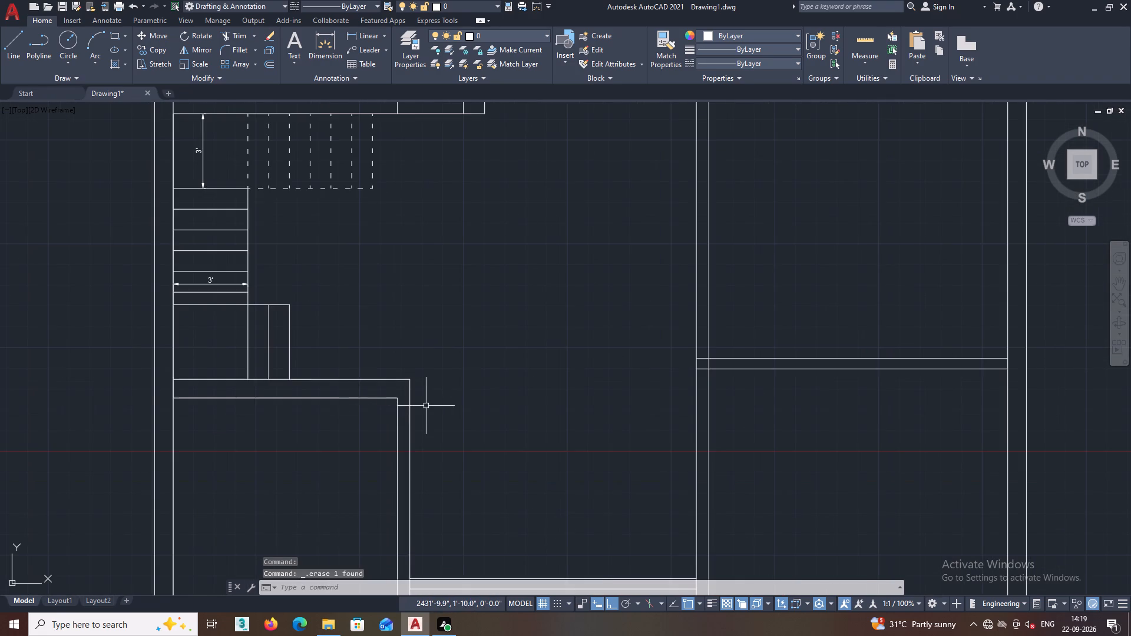
pyautogui.scroll(-1, 426, 407)
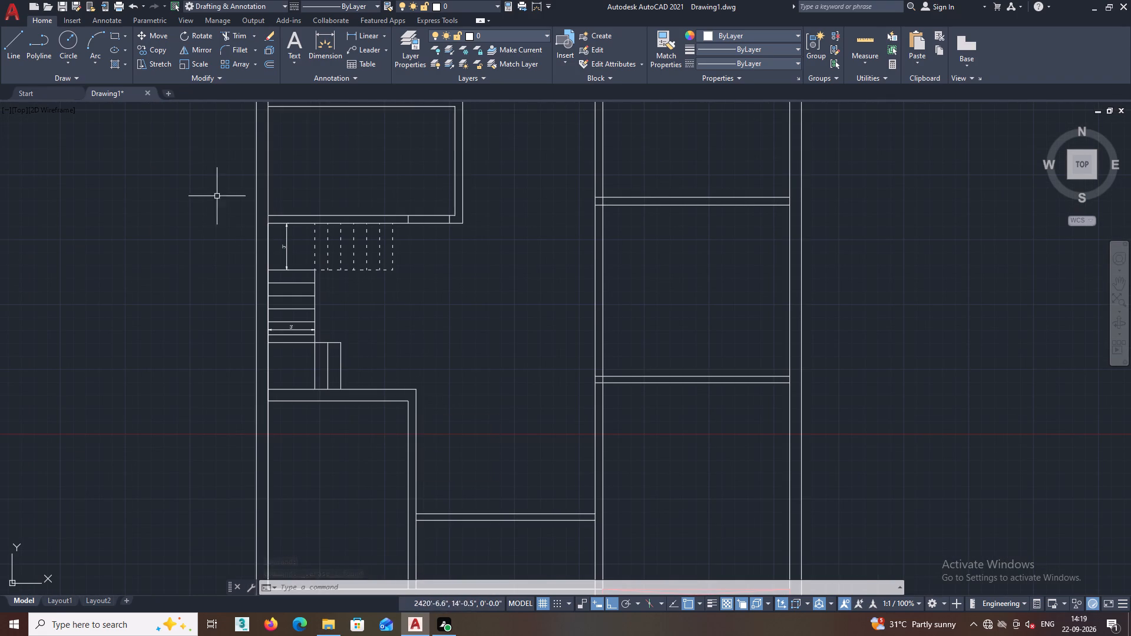
pyautogui.doubleClick(18, 34)
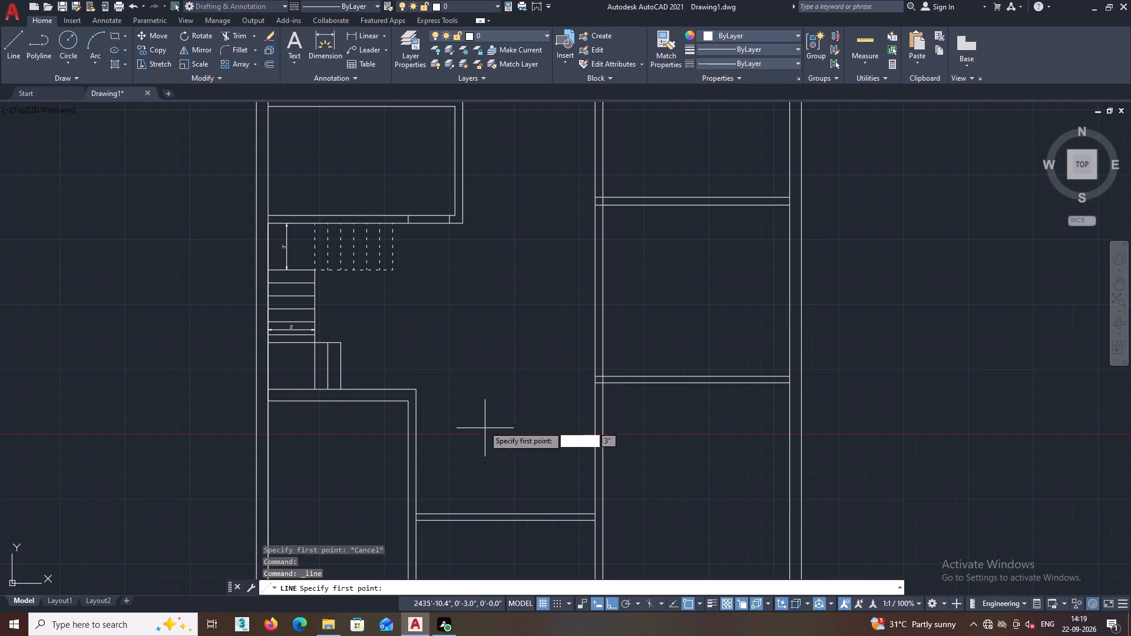
pyautogui.scroll(3, 402, 399)
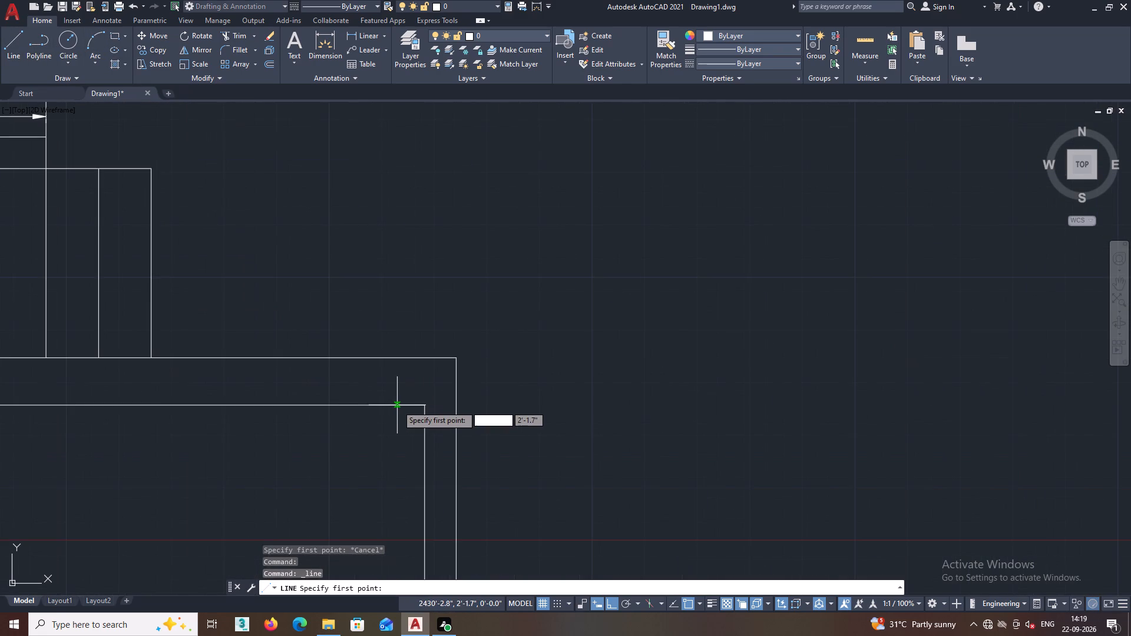
pyautogui.click(398, 405)
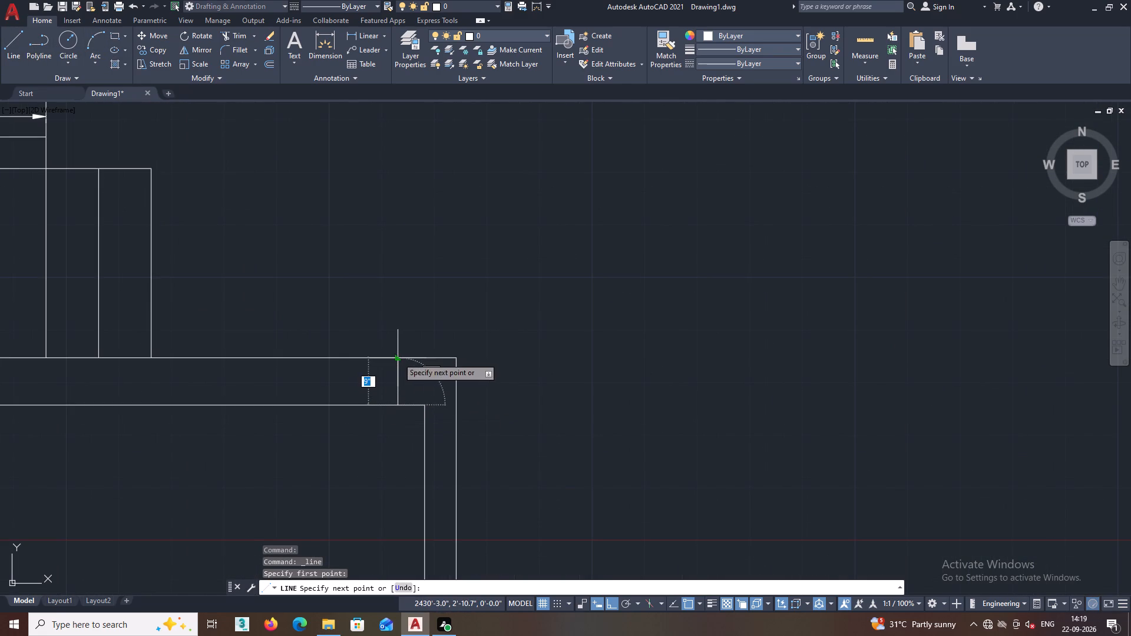
pyautogui.click(398, 357)
pyautogui.press('Escape')
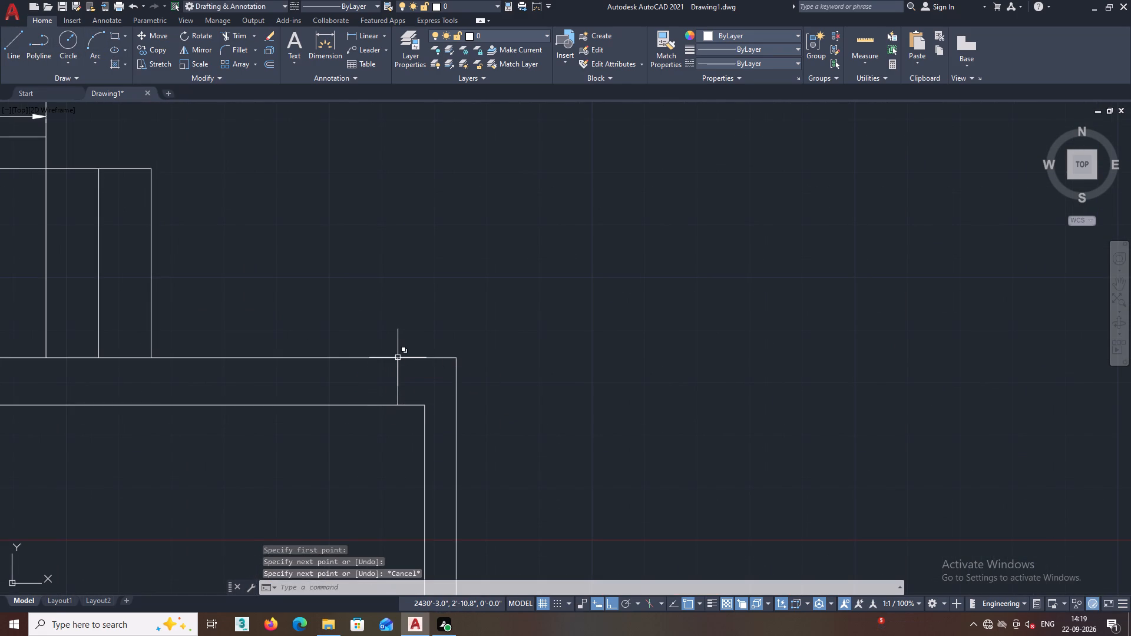
# Offset the short line across the lower room's top wall 3' to the left, marking the other side of the opening.
pyautogui.click(267, 65)
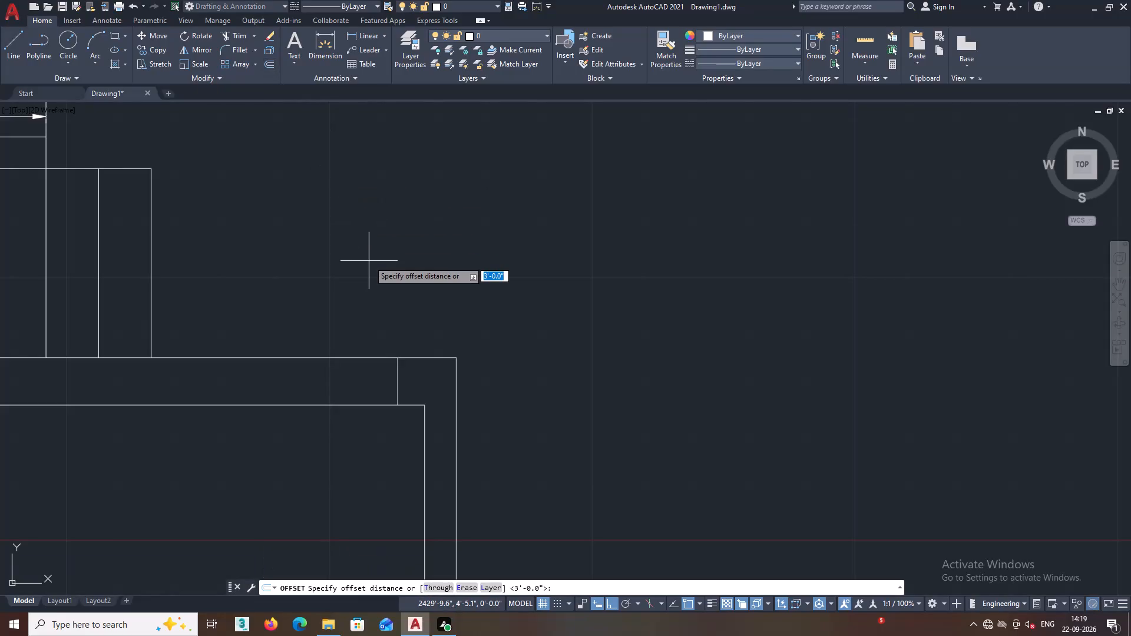
pyautogui.press('Return')
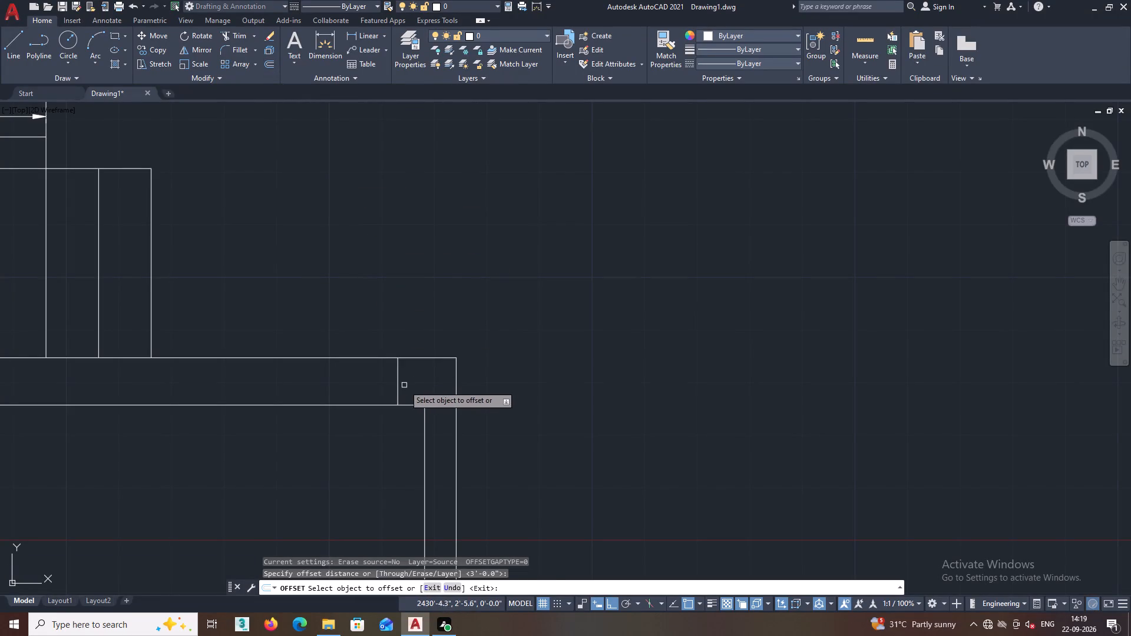
pyautogui.click(399, 389)
pyautogui.scroll(-1, 323, 395)
pyautogui.moveTo(323, 395); pyautogui.dragTo(399, 370, button='middle')
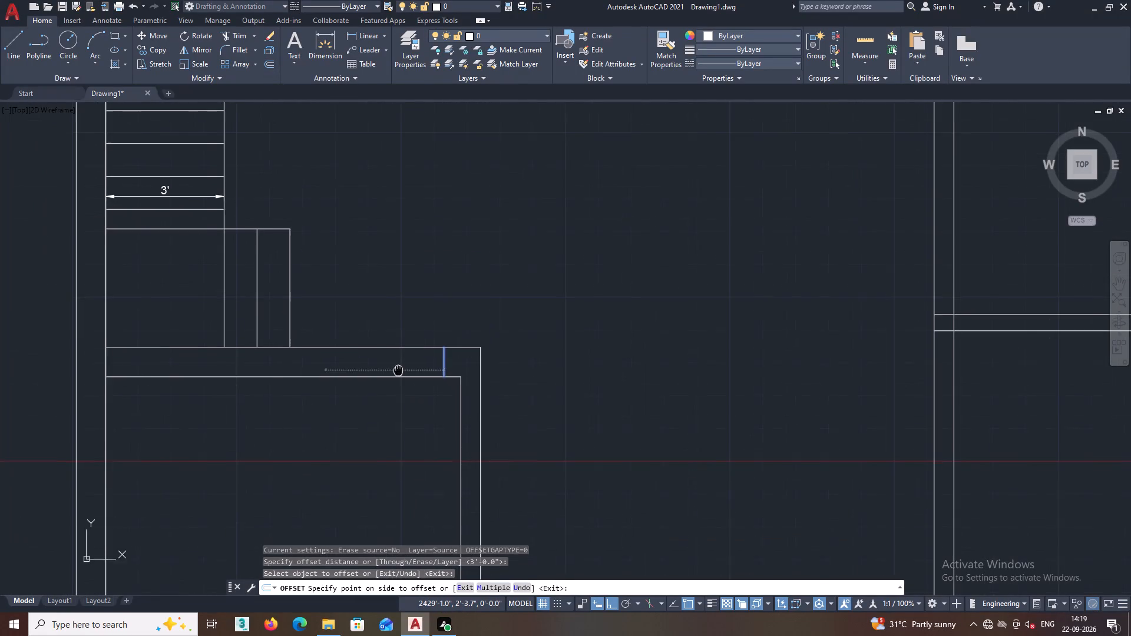
pyautogui.moveTo(399, 370); pyautogui.dragTo(400, 369, button='middle')
pyautogui.click(382, 366)
pyautogui.moveTo(359, 453); pyautogui.dragTo(416, 435, button='middle')
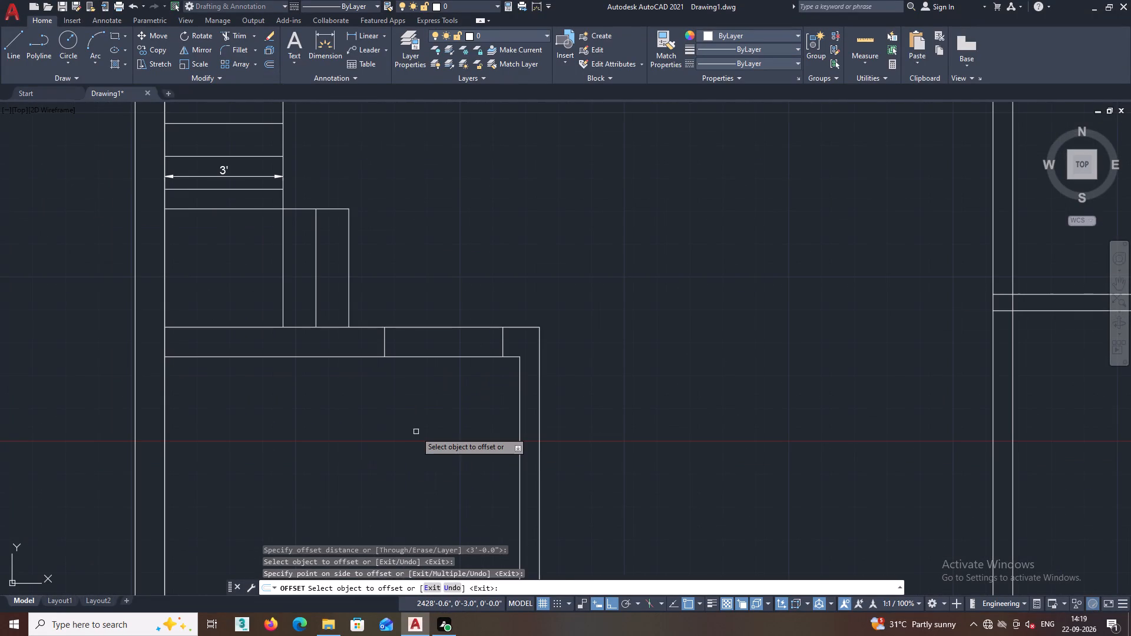
pyautogui.press('space')
# Trim the lower line of the lower-left room's top wall between the two sides of its 3' opening.
pyautogui.write('TR')
pyautogui.press('Return')
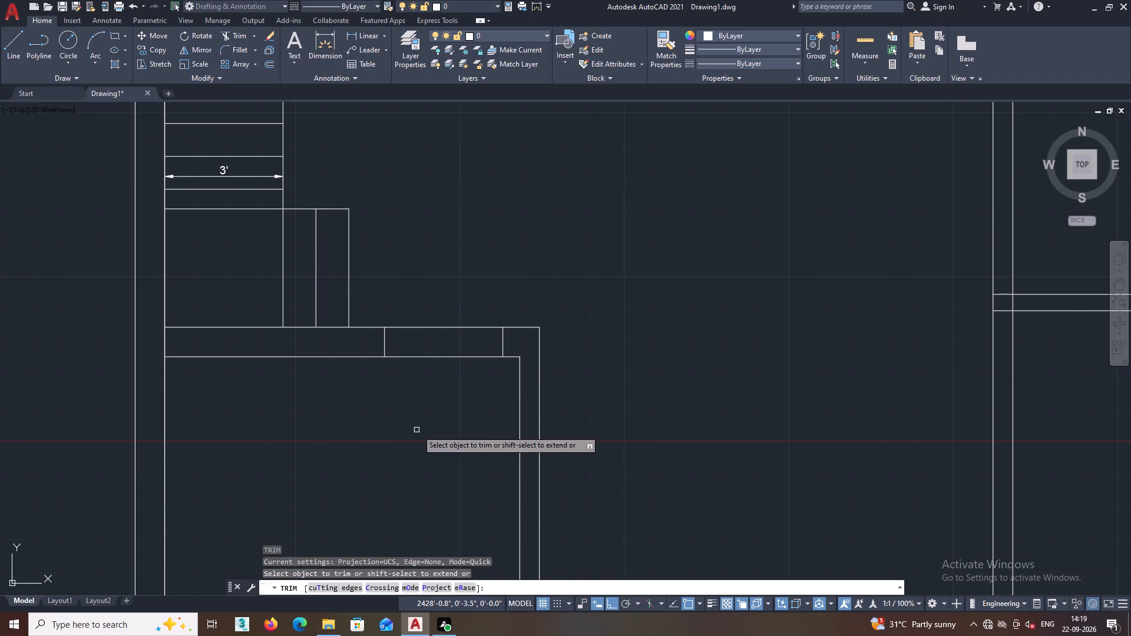
pyautogui.click(446, 340)
pyautogui.click(450, 380)
# Trim the upper line of the wall above the dashed stair flight between the two sides of its opening.
pyautogui.scroll(-2, 450, 380)
pyautogui.moveTo(452, 393); pyautogui.dragTo(406, 426, button='middle')
pyautogui.scroll(-1, 406, 427)
pyautogui.moveTo(406, 429); pyautogui.dragTo(416, 404, button='middle')
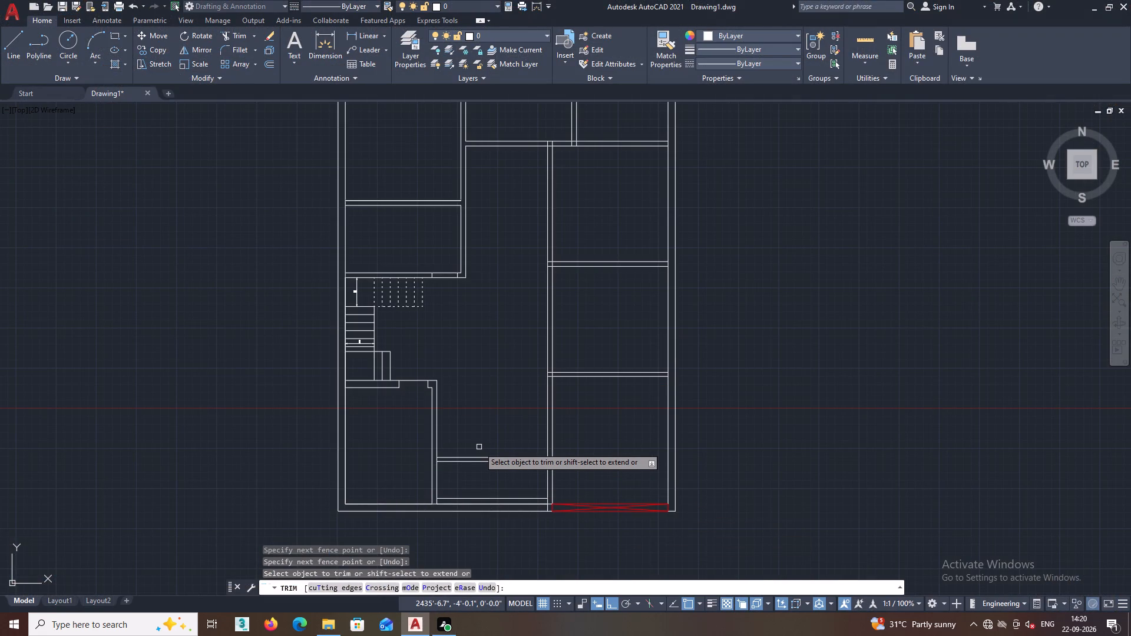
pyautogui.moveTo(471, 434); pyautogui.dragTo(465, 395, button='middle')
pyautogui.moveTo(465, 395); pyautogui.dragTo(447, 392, button='middle')
pyautogui.scroll(-1, 447, 392)
pyautogui.moveTo(447, 386); pyautogui.dragTo(465, 498, button='middle')
pyautogui.scroll(2, 461, 452)
pyautogui.scroll(1, 455, 403)
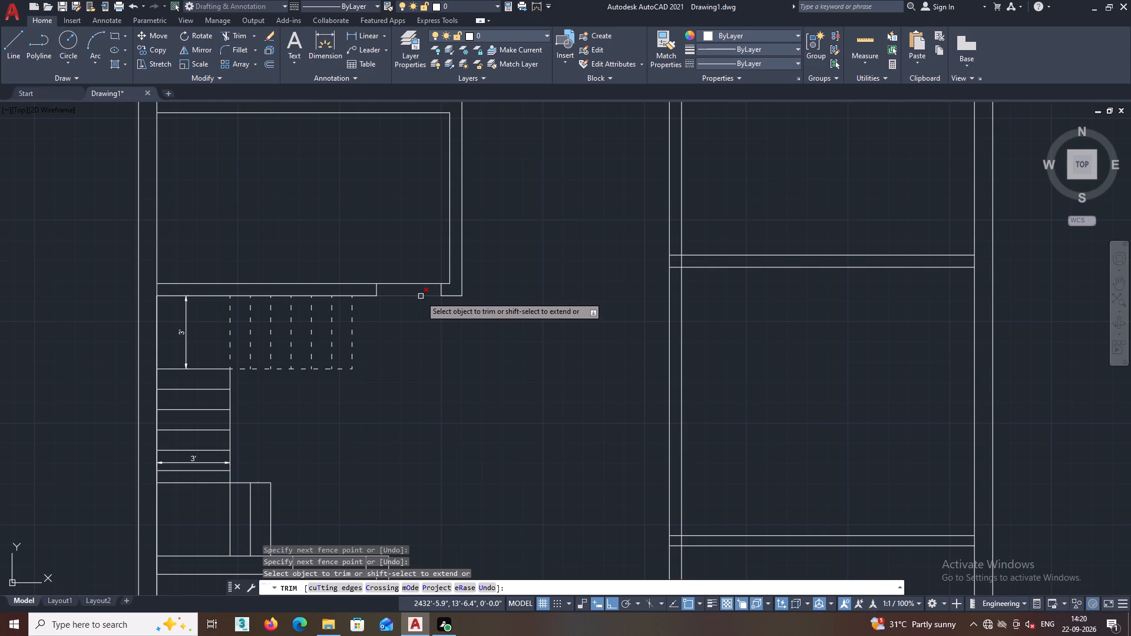
pyautogui.click(421, 284)
# Draw a vertical line from the central hall down across the small bottom room's top partition, near that partition's left end.
pyautogui.moveTo(420, 409); pyautogui.dragTo(440, 406, button='middle')
pyautogui.scroll(-3, 441, 414)
pyautogui.moveTo(447, 428); pyautogui.dragTo(432, 402, button='middle')
pyautogui.scroll(-1, 430, 408)
pyautogui.moveTo(437, 458); pyautogui.dragTo(448, 370, button='middle')
pyautogui.moveTo(454, 369); pyautogui.dragTo(537, 370, button='middle')
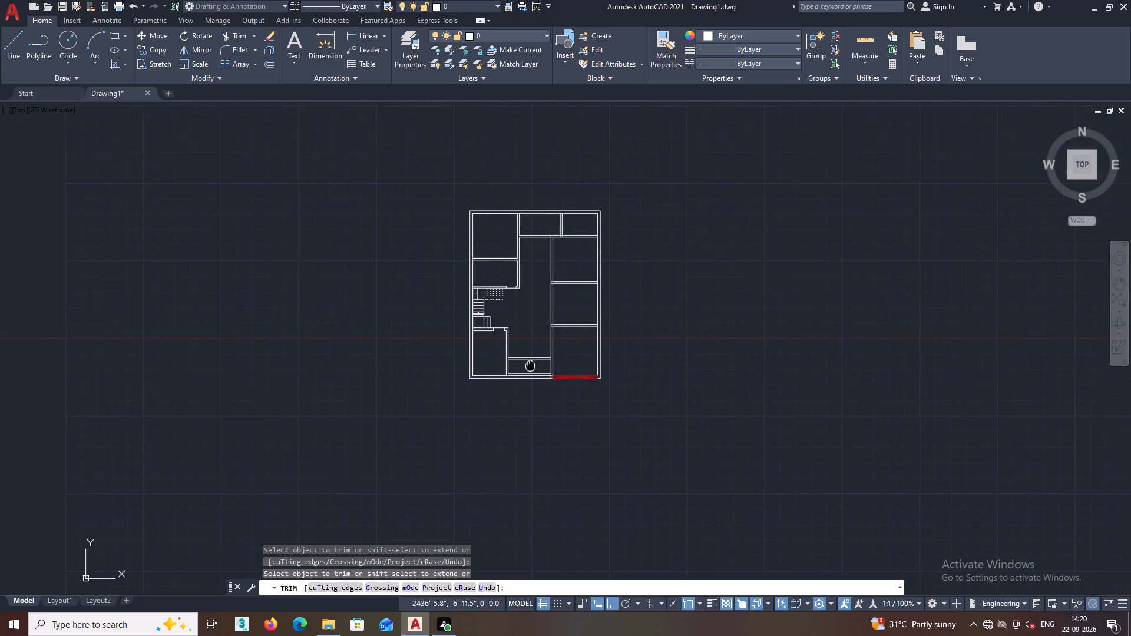
pyautogui.moveTo(537, 370); pyautogui.dragTo(547, 379, button='middle')
pyautogui.moveTo(531, 337); pyautogui.dragTo(543, 336, button='middle')
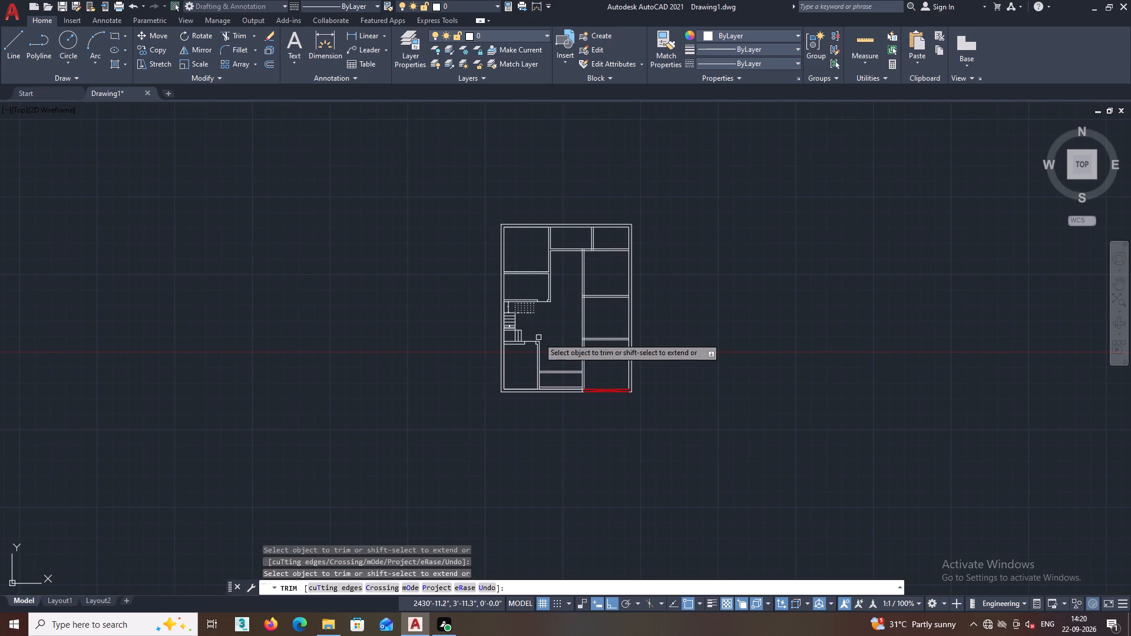
pyautogui.scroll(3, 544, 341)
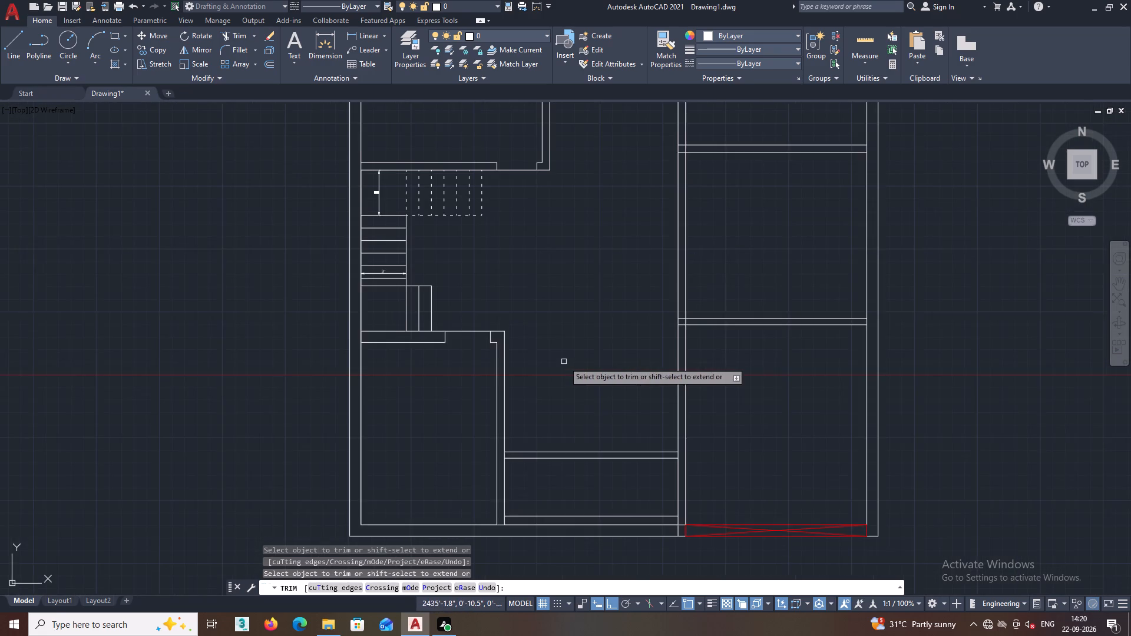
pyautogui.moveTo(561, 362); pyautogui.dragTo(543, 366, button='middle')
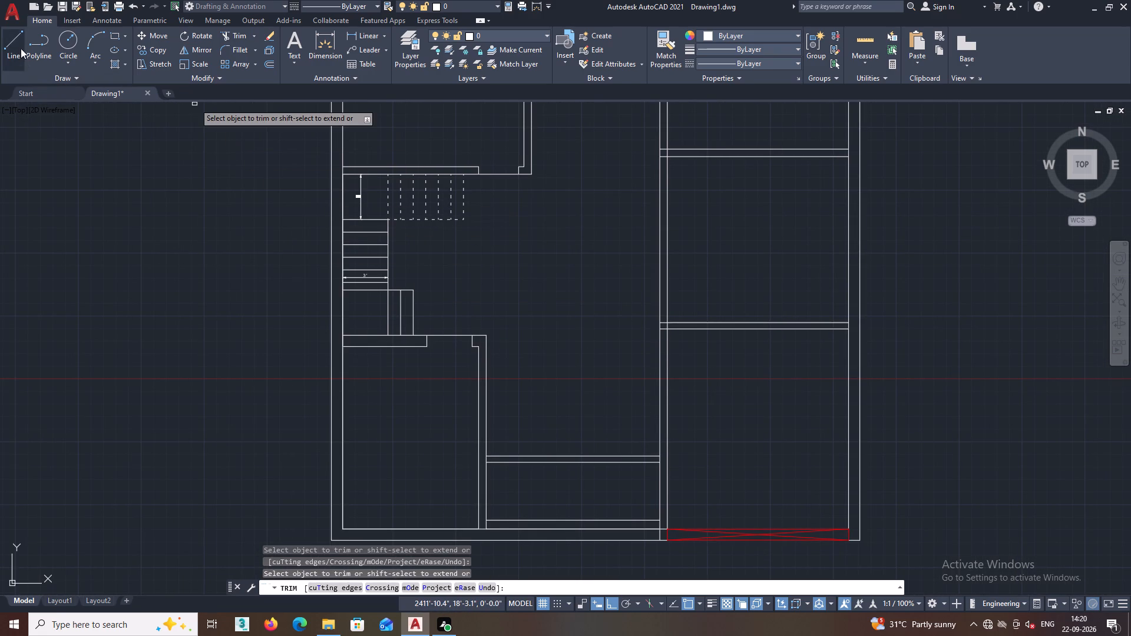
pyautogui.click(16, 37)
pyautogui.moveTo(551, 282); pyautogui.dragTo(525, 373, button='middle')
pyautogui.scroll(-1, 547, 289)
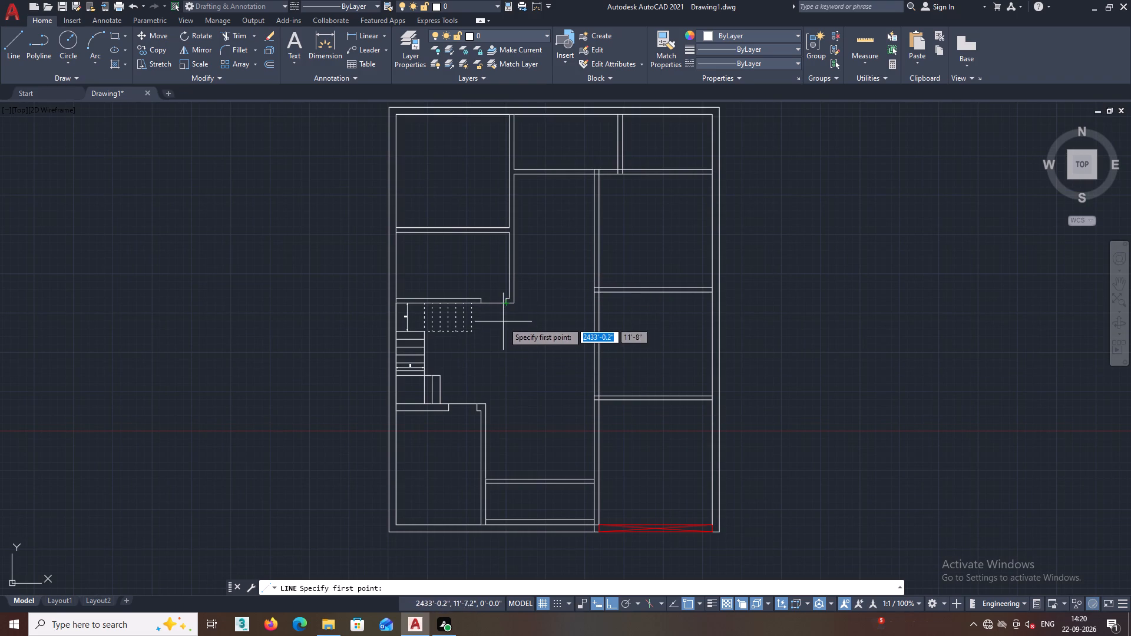
pyautogui.click(508, 337)
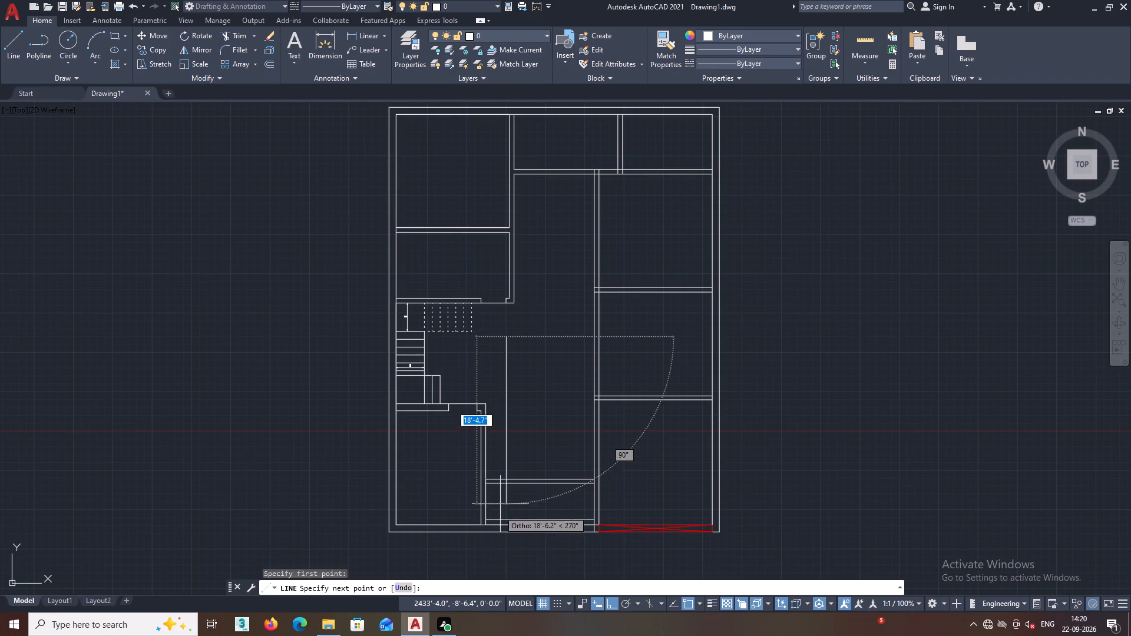
pyautogui.scroll(2, 501, 479)
pyautogui.press('F8')
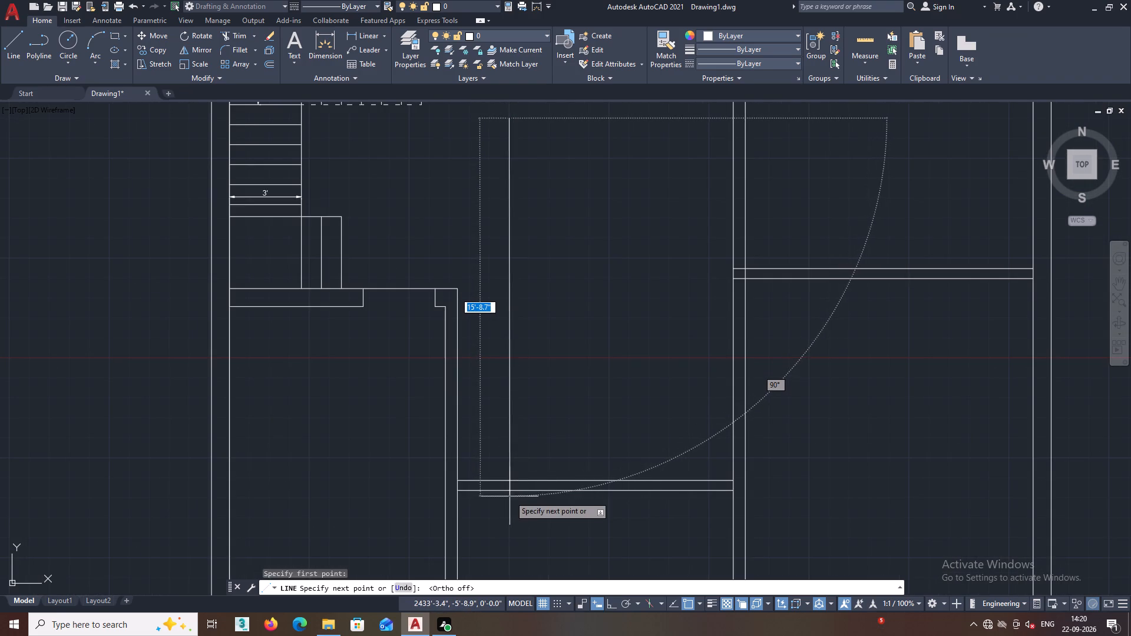
pyautogui.press('F8')
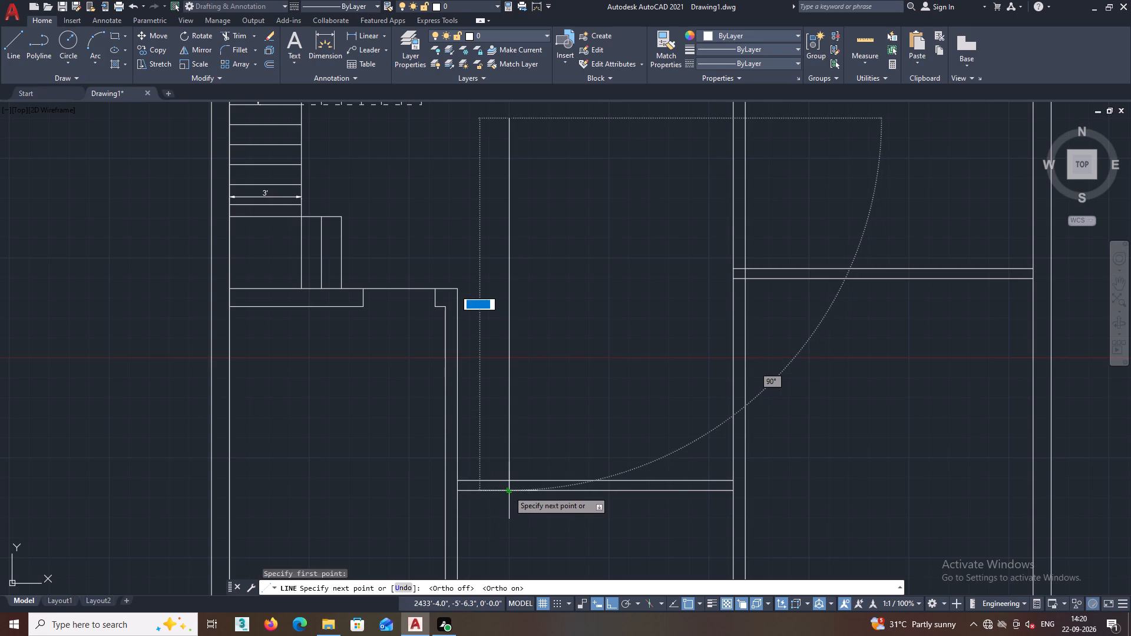
pyautogui.click(508, 489)
pyautogui.press('Escape')
# Offset the long vertical line in the hall 3' to the right, marking the other side of the small room's opening.
pyautogui.scroll(-2, 568, 444)
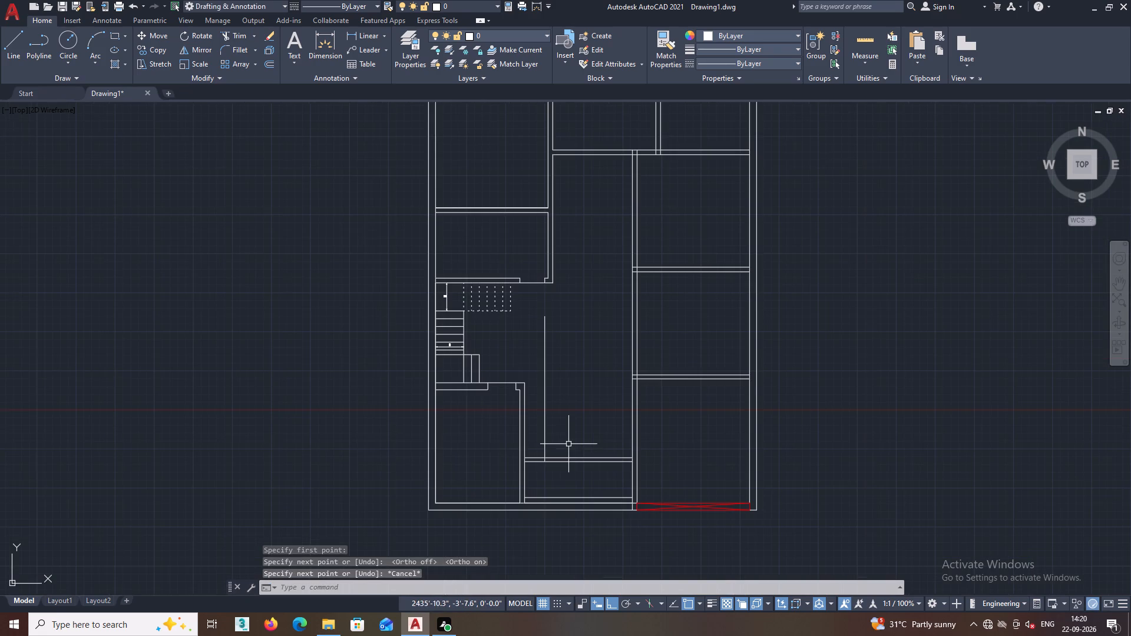
pyautogui.click(269, 67)
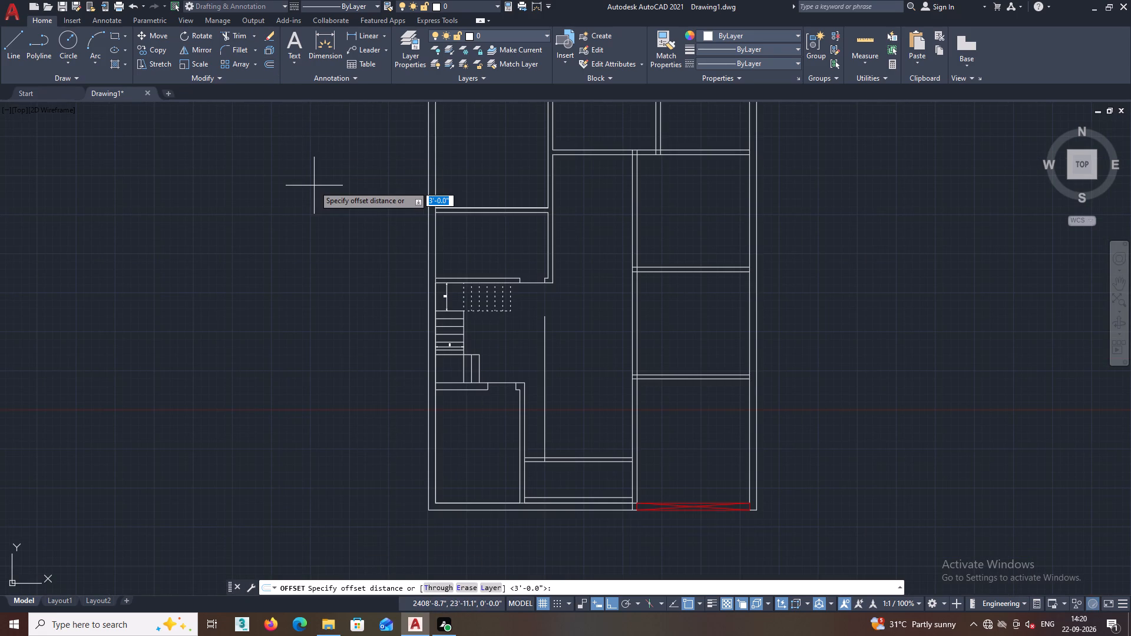
pyautogui.press('Return')
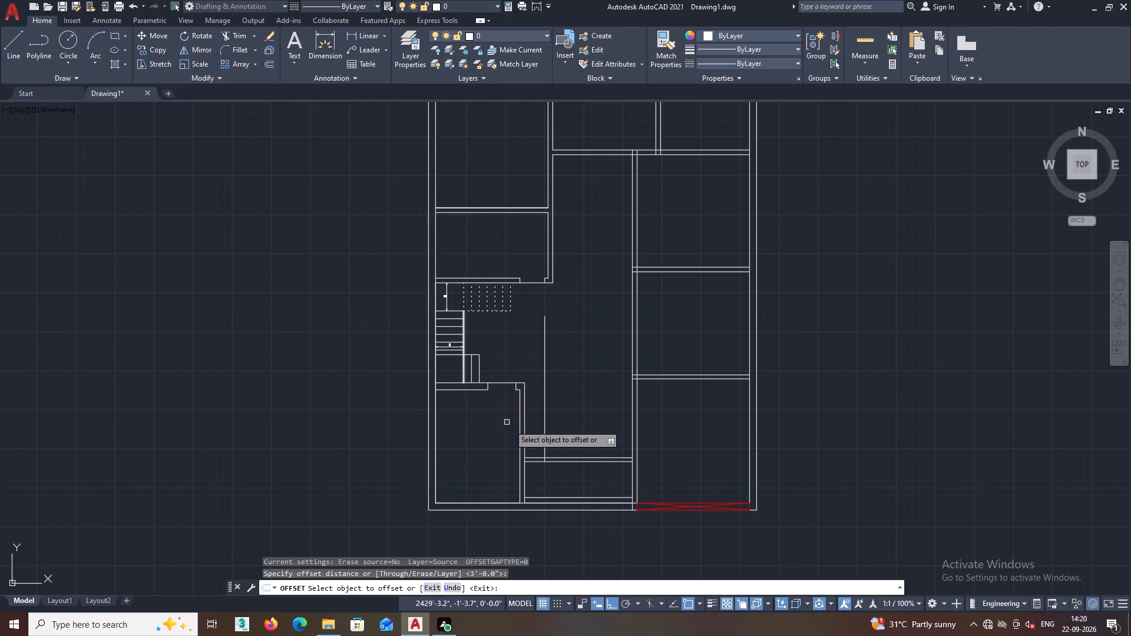
pyautogui.scroll(3, 498, 433)
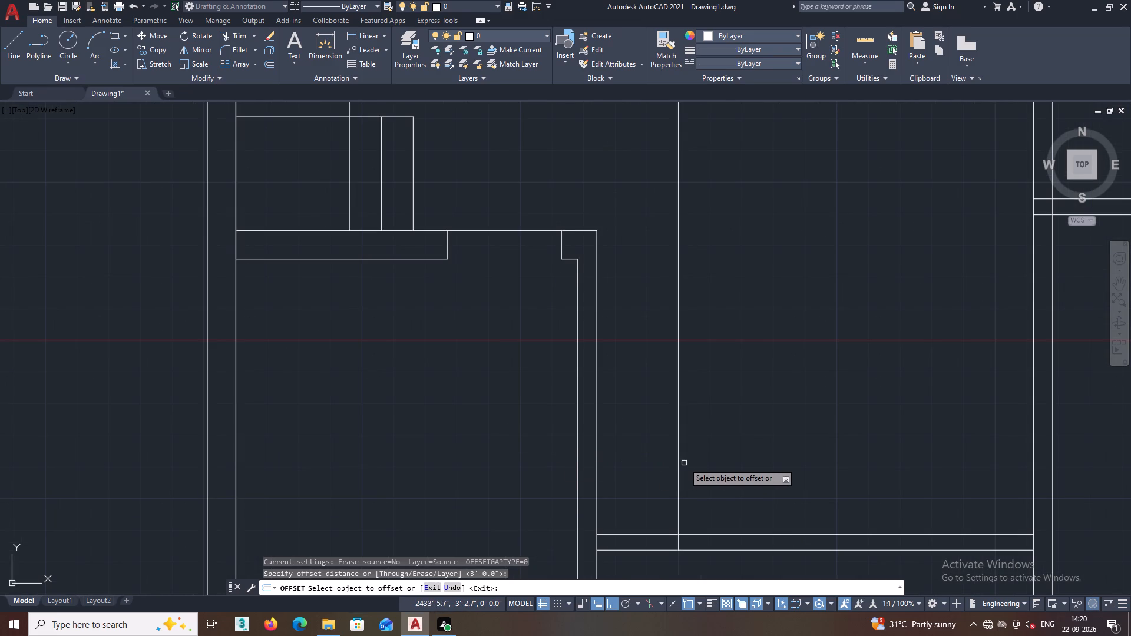
pyautogui.click(677, 466)
pyautogui.click(721, 462)
pyautogui.press('Escape')
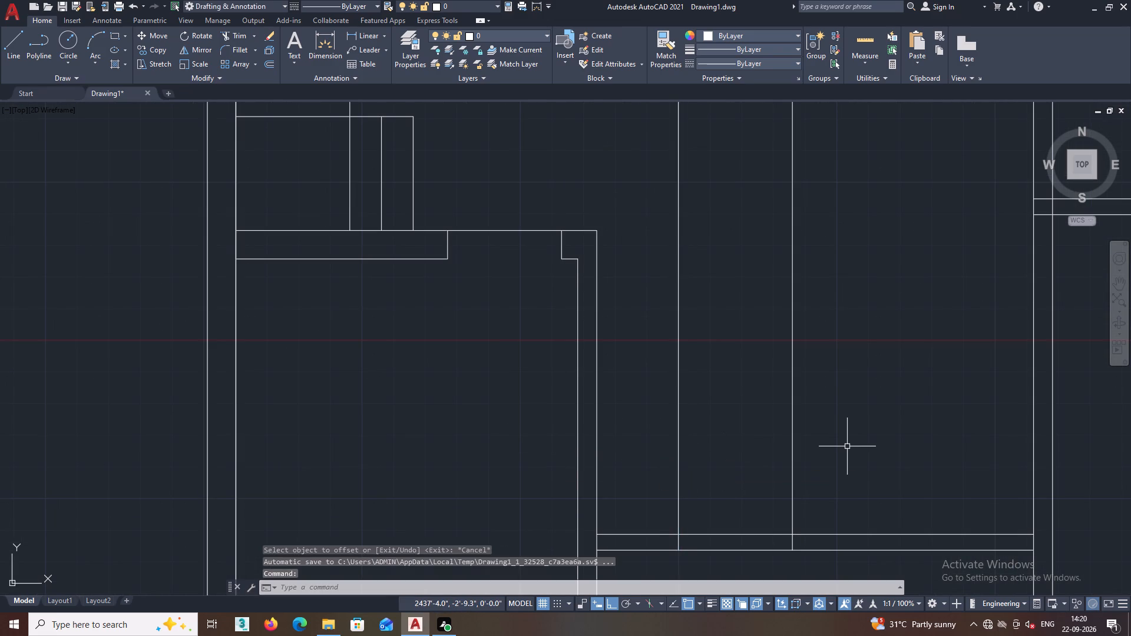
# Trim both vertical lines above the small bottom room's top partition, keeping only the parts across its thickness.
pyautogui.write('TR')
pyautogui.press('Return')
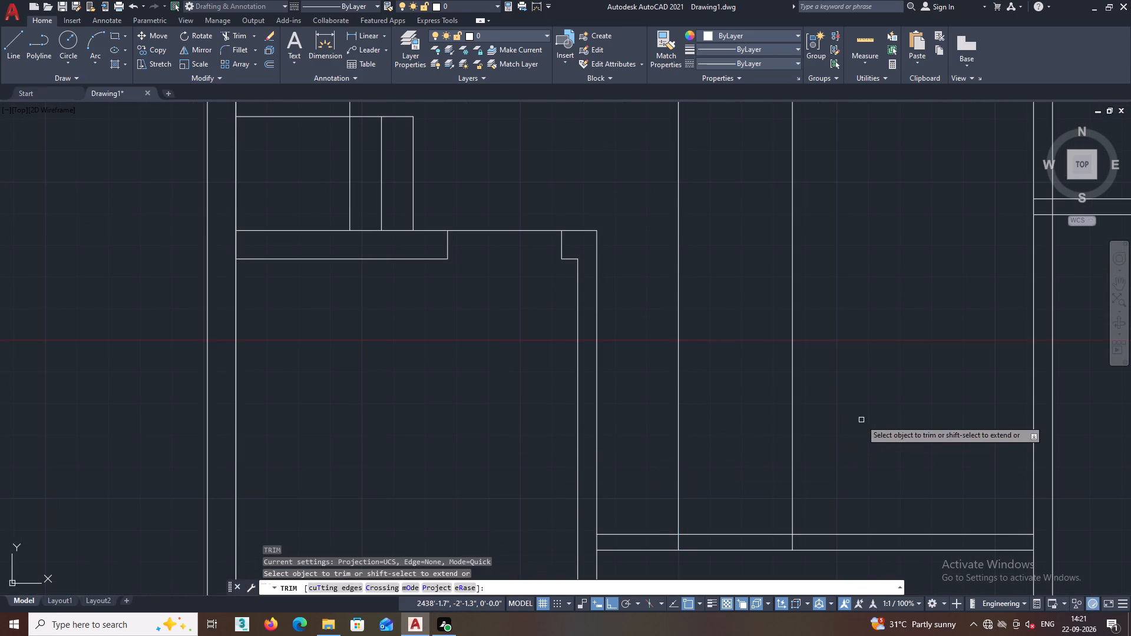
pyautogui.click(858, 422)
pyautogui.click(652, 416)
# Trim the upper line of the small bottom room's top partition between the two sides of the 3' opening.
pyautogui.moveTo(663, 415); pyautogui.dragTo(673, 382, button='middle')
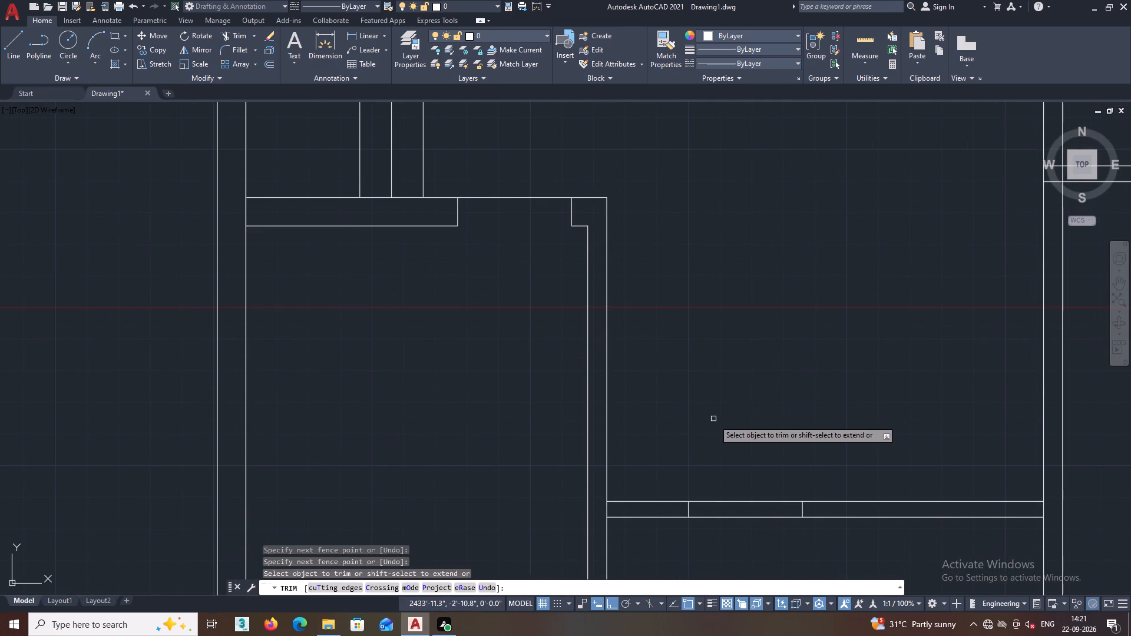
pyautogui.click(715, 436)
pyautogui.click(733, 504)
# Draw a short vertical line, about 5" long, across the small room's top partition, slightly right of the opening's right side.
pyautogui.moveTo(731, 498); pyautogui.dragTo(686, 495, button='middle')
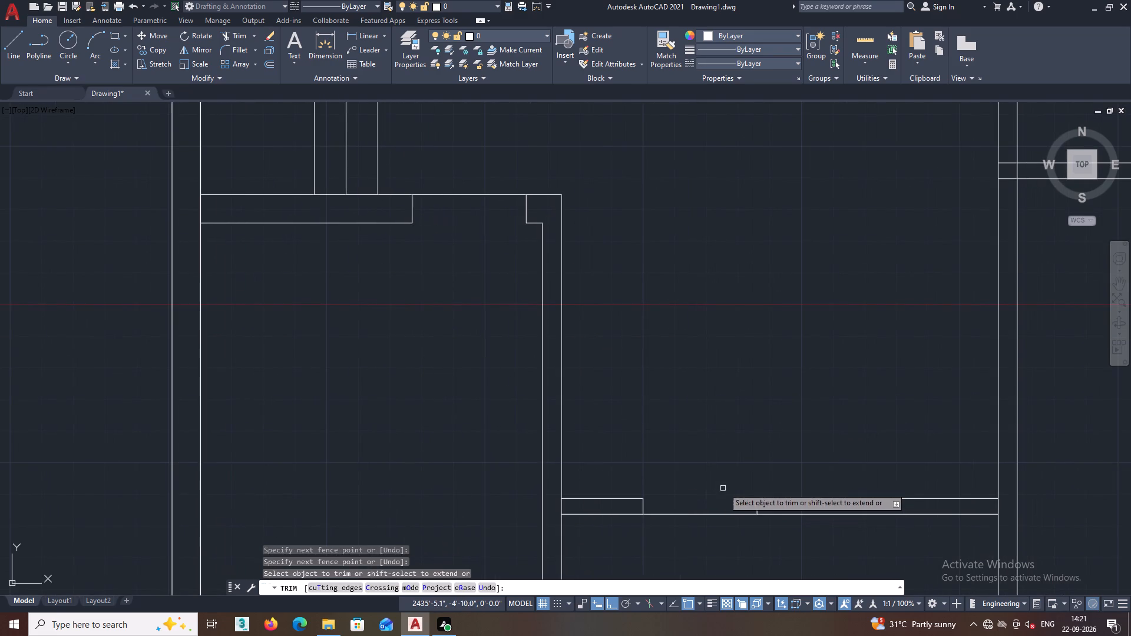
pyautogui.moveTo(722, 478); pyautogui.dragTo(702, 477, button='middle')
pyautogui.scroll(-2, 698, 476)
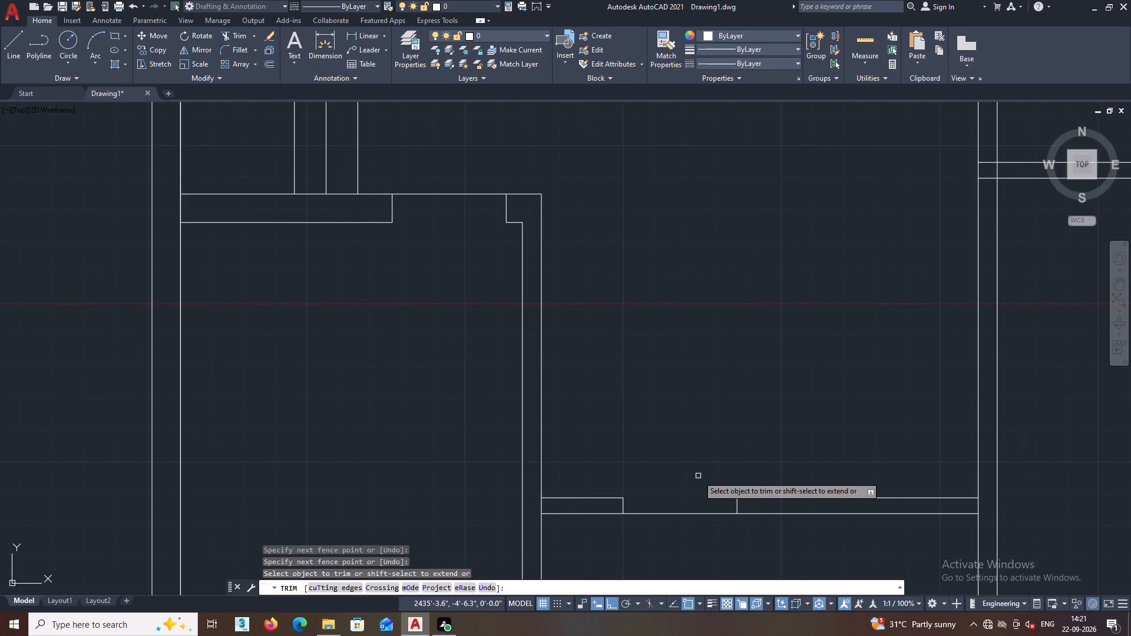
pyautogui.moveTo(713, 511); pyautogui.dragTo(679, 530, button='middle')
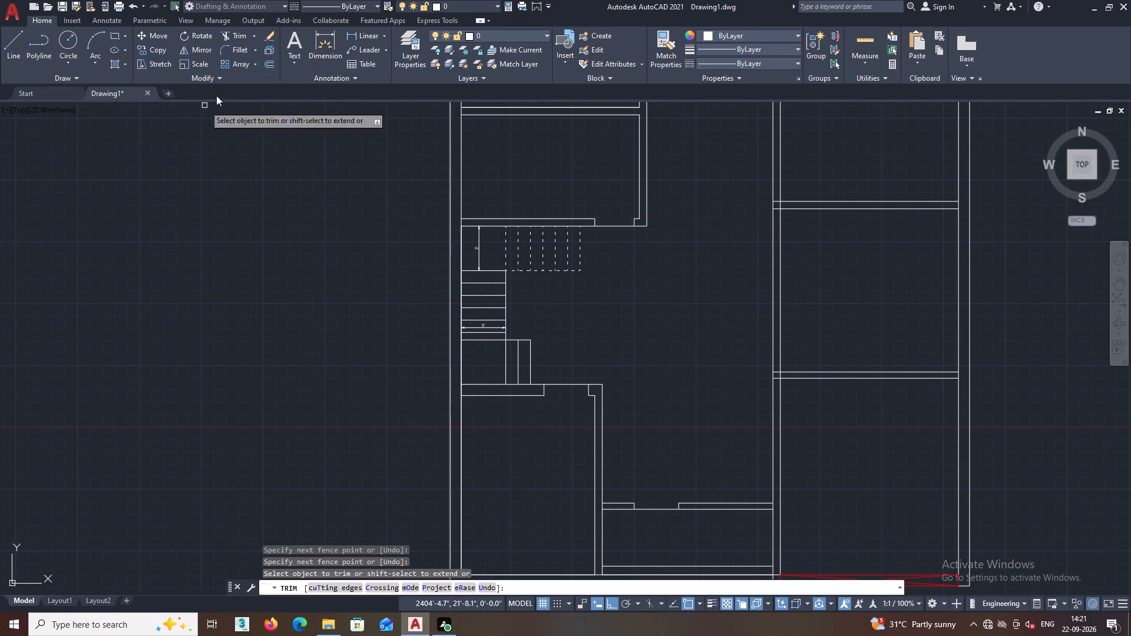
pyautogui.click(14, 35)
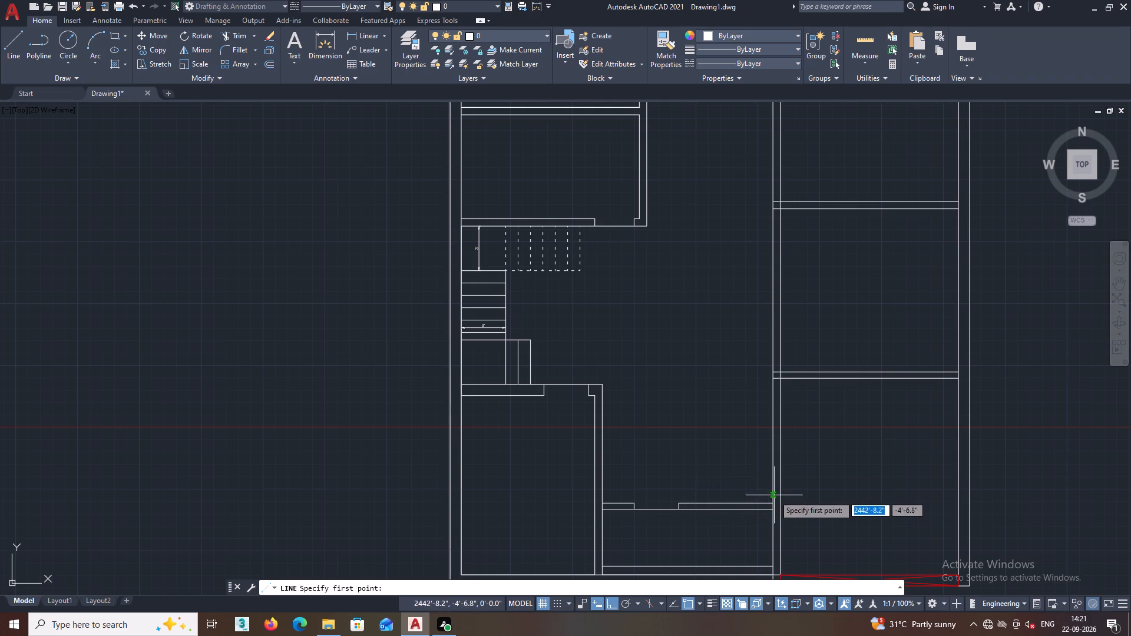
pyautogui.scroll(3, 663, 512)
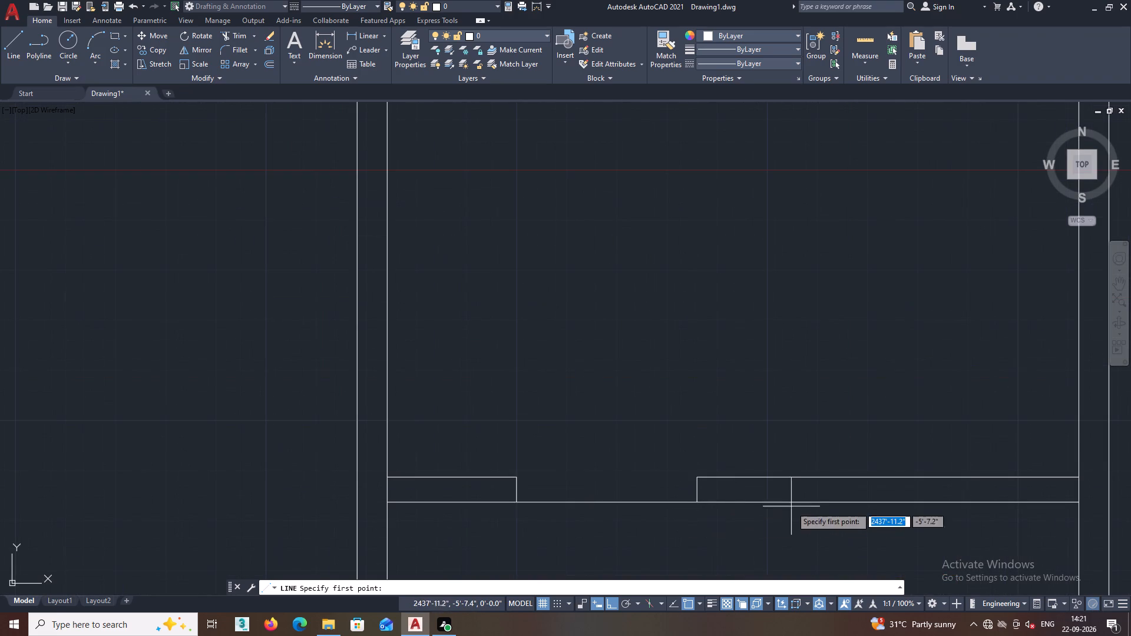
pyautogui.moveTo(759, 505); pyautogui.dragTo(730, 510, button='middle')
pyautogui.scroll(2, 707, 506)
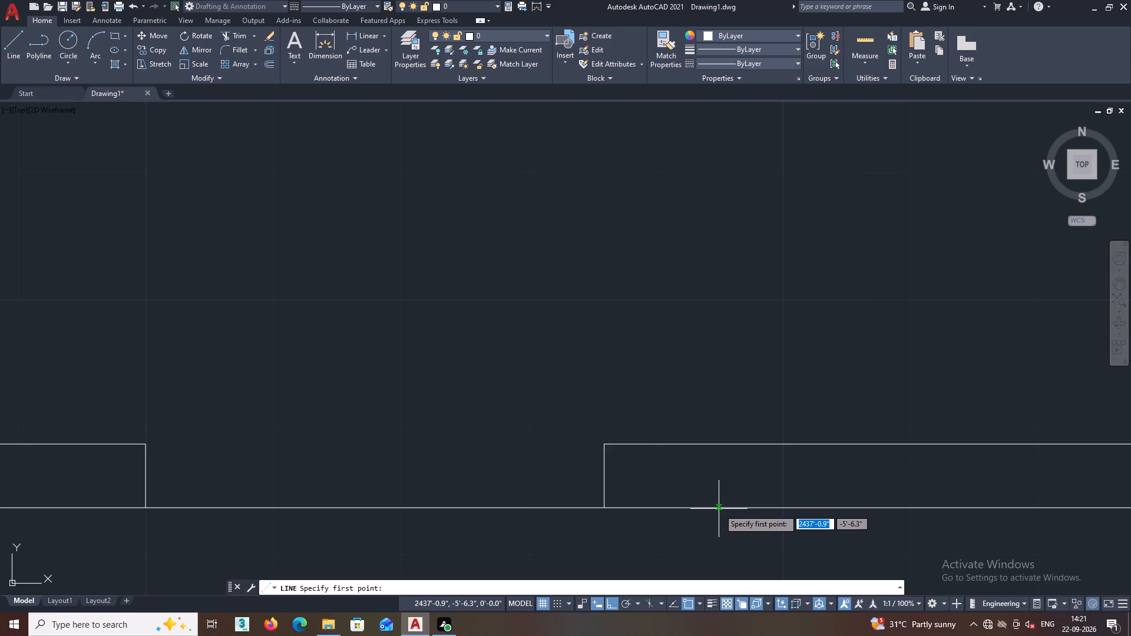
pyautogui.click(717, 509)
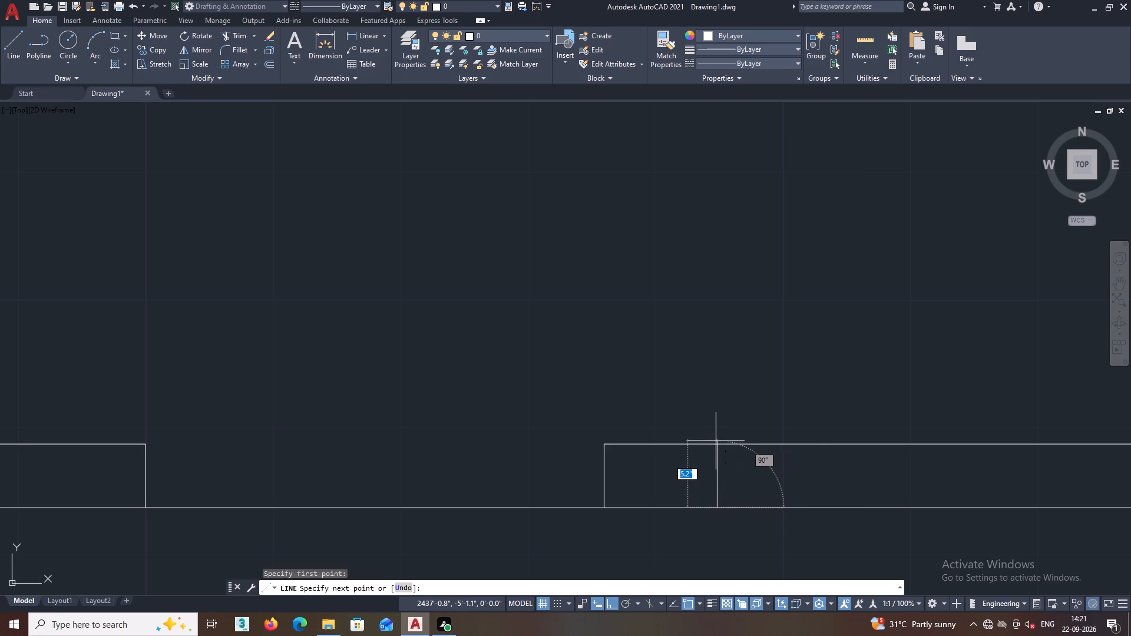
pyautogui.click(717, 444)
pyautogui.press('Escape')
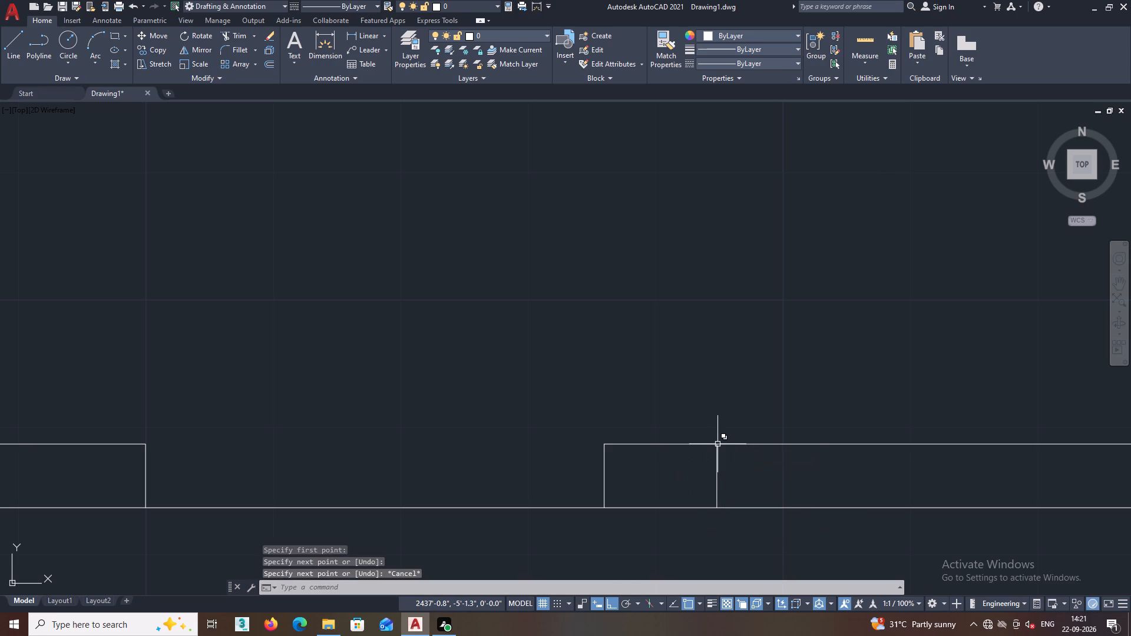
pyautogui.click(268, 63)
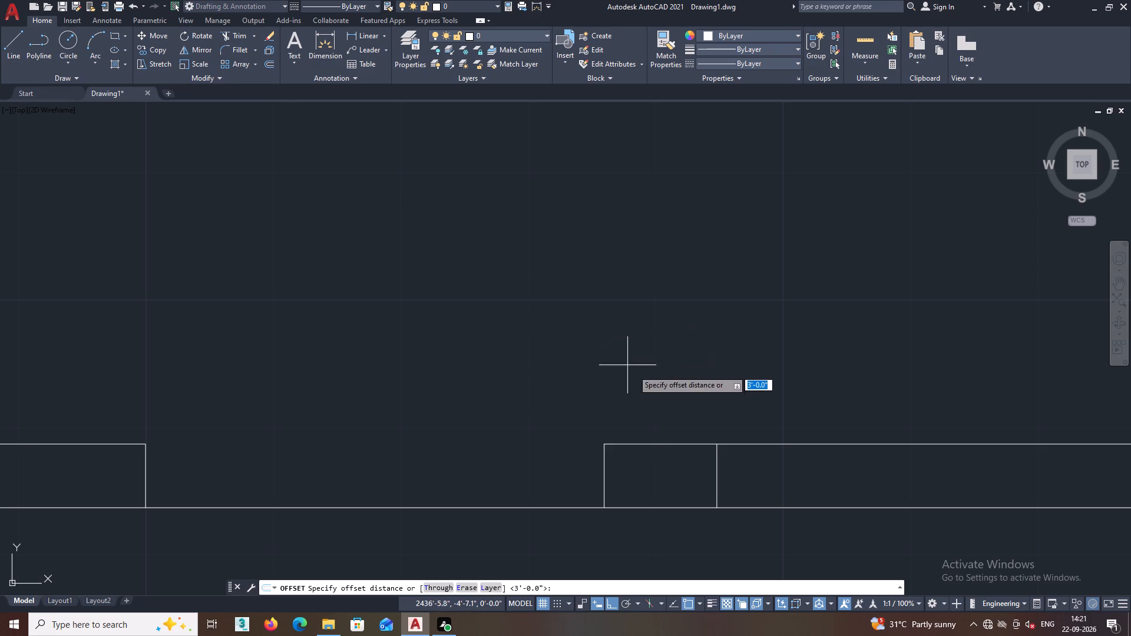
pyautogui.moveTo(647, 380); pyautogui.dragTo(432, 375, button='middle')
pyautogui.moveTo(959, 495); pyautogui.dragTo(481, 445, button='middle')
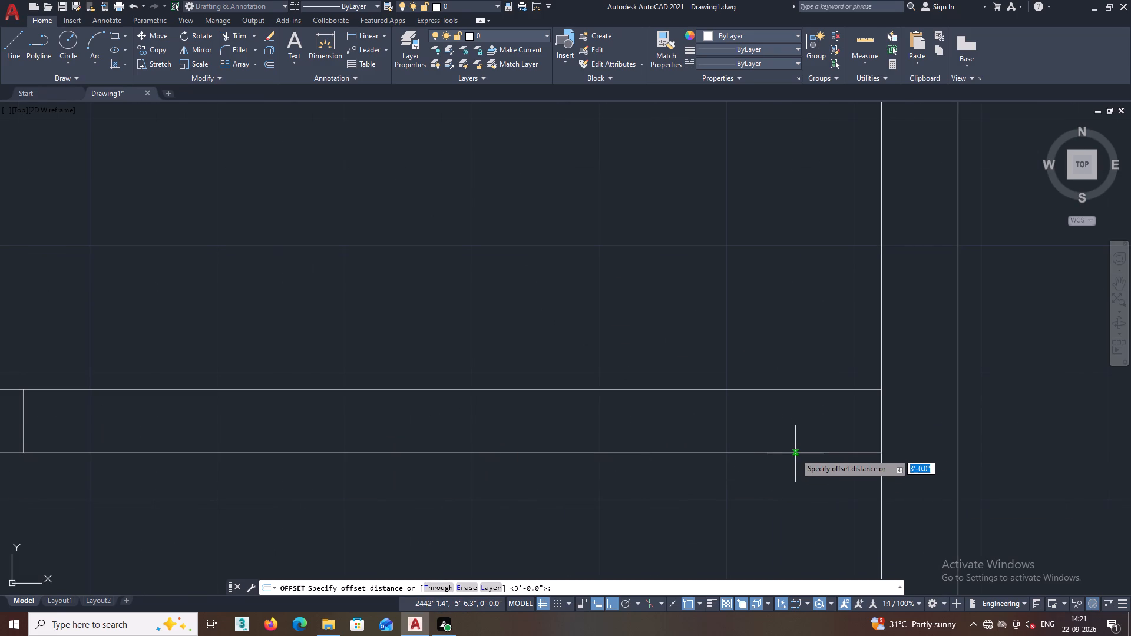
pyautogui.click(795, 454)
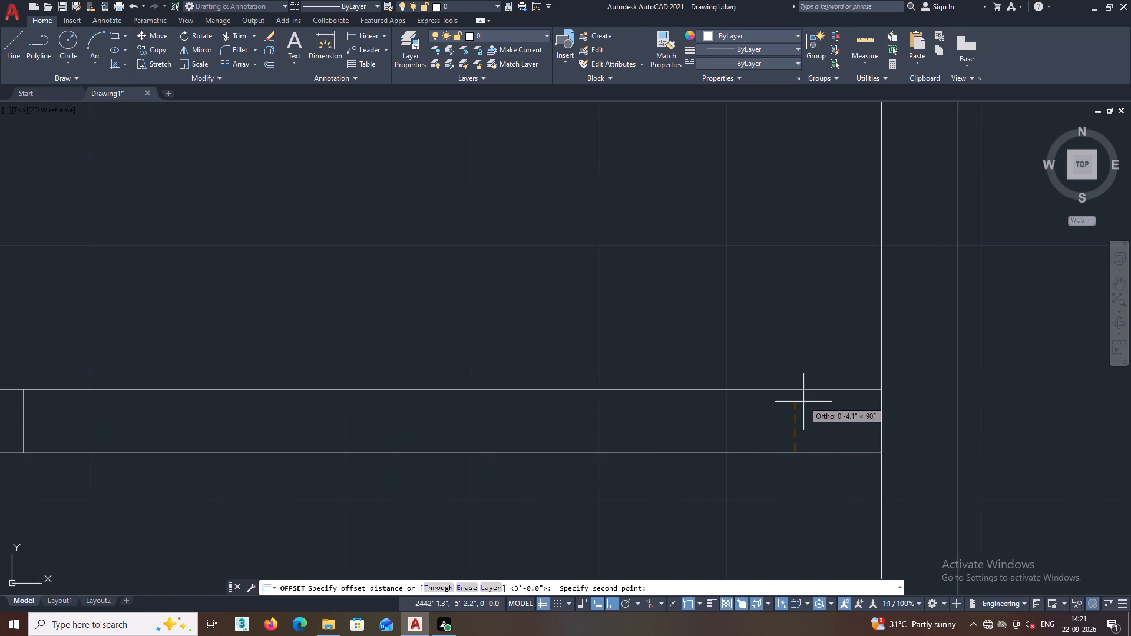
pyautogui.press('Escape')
# Draw a short vertical line across the small room's top partition, just left of its junction with the long vertical wall.
pyautogui.click(6, 41)
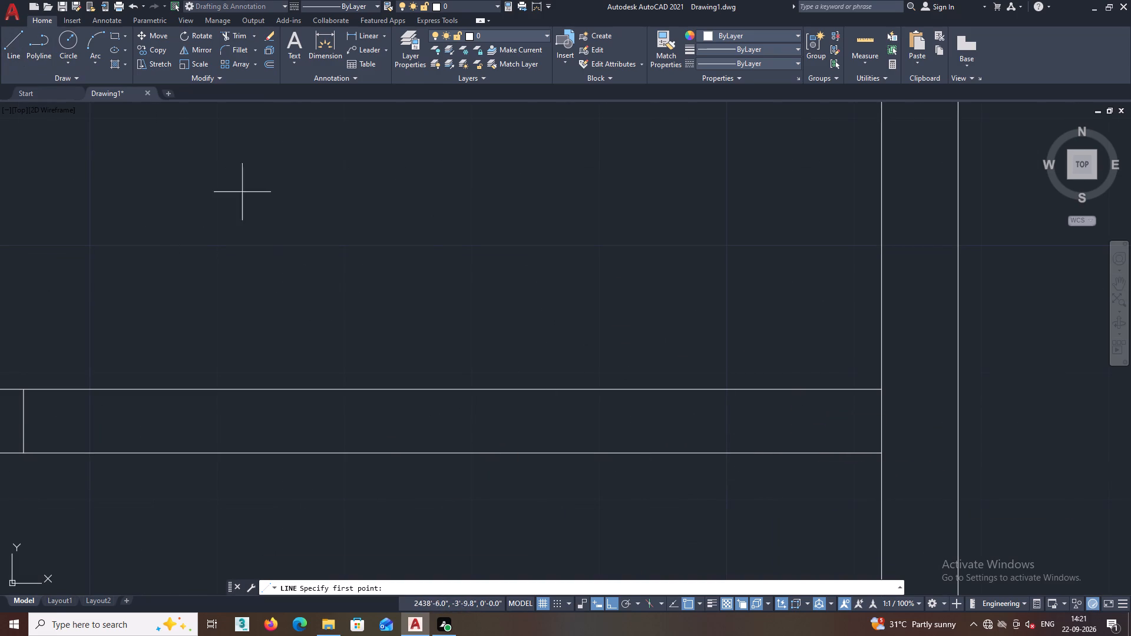
pyautogui.click(792, 453)
pyautogui.click(791, 388)
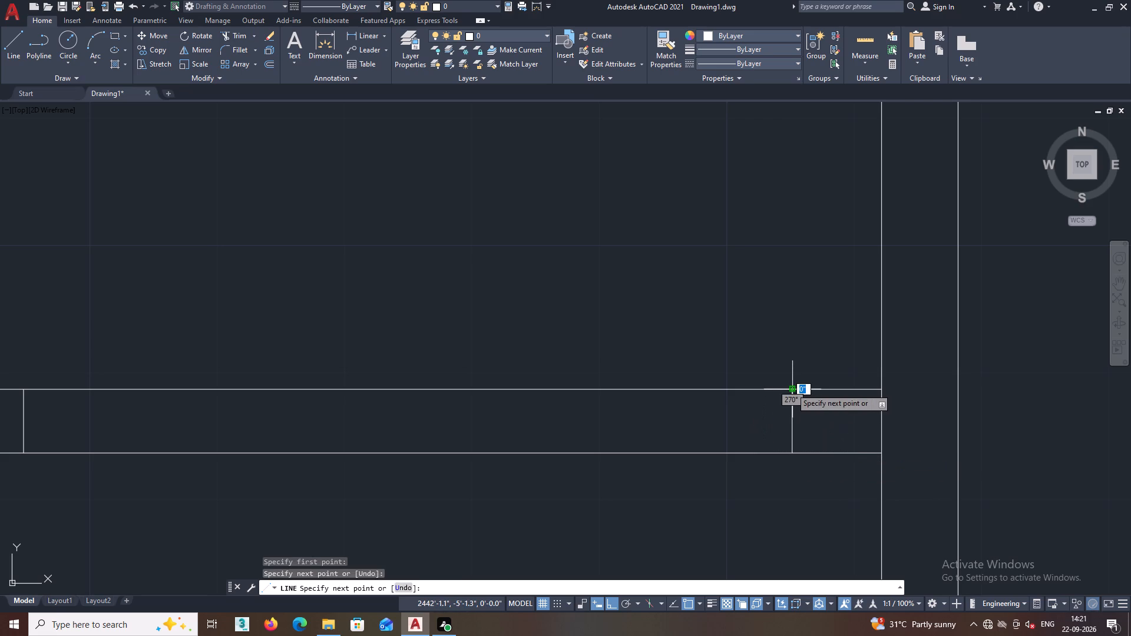
pyautogui.press('Escape')
# Trim the long vertical wall's left face line between the two lines of the small room's top partition at their junction.
pyautogui.moveTo(813, 472); pyautogui.dragTo(756, 494, button='middle')
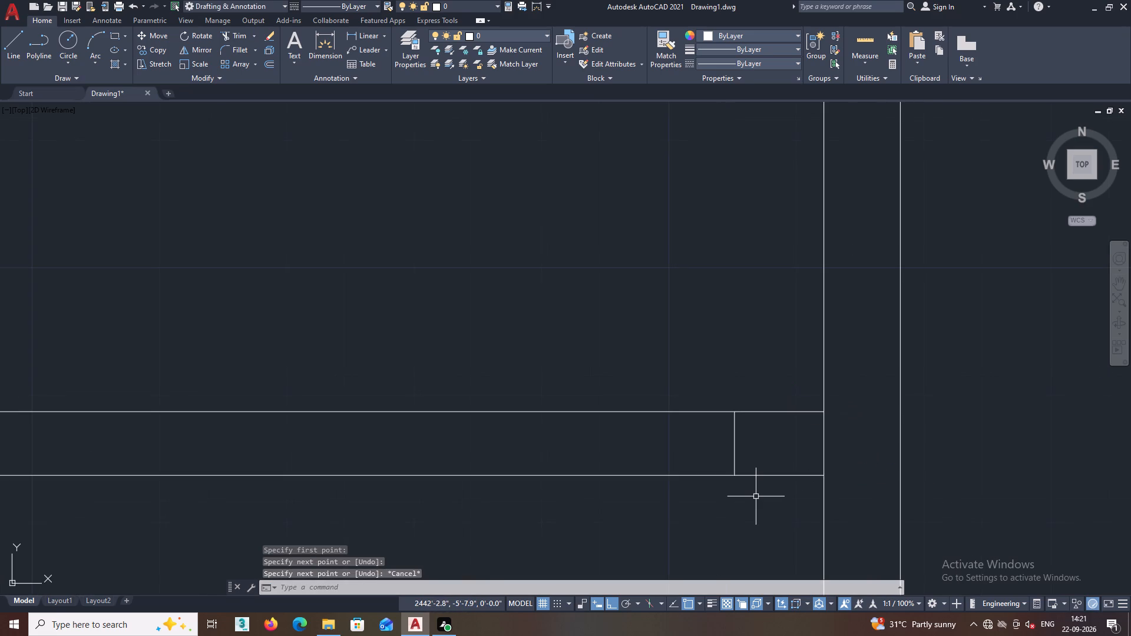
pyautogui.write('TR')
pyautogui.press('Return')
pyautogui.click(839, 442)
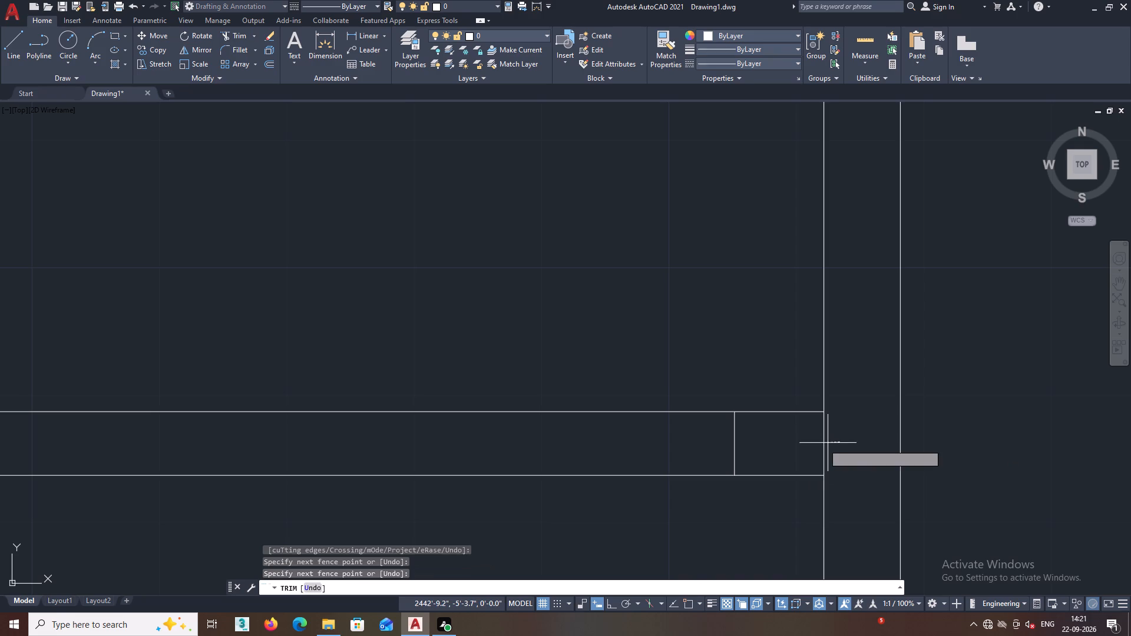
pyautogui.click(792, 450)
pyautogui.scroll(-4, 792, 450)
pyautogui.moveTo(776, 495); pyautogui.dragTo(826, 464, button='middle')
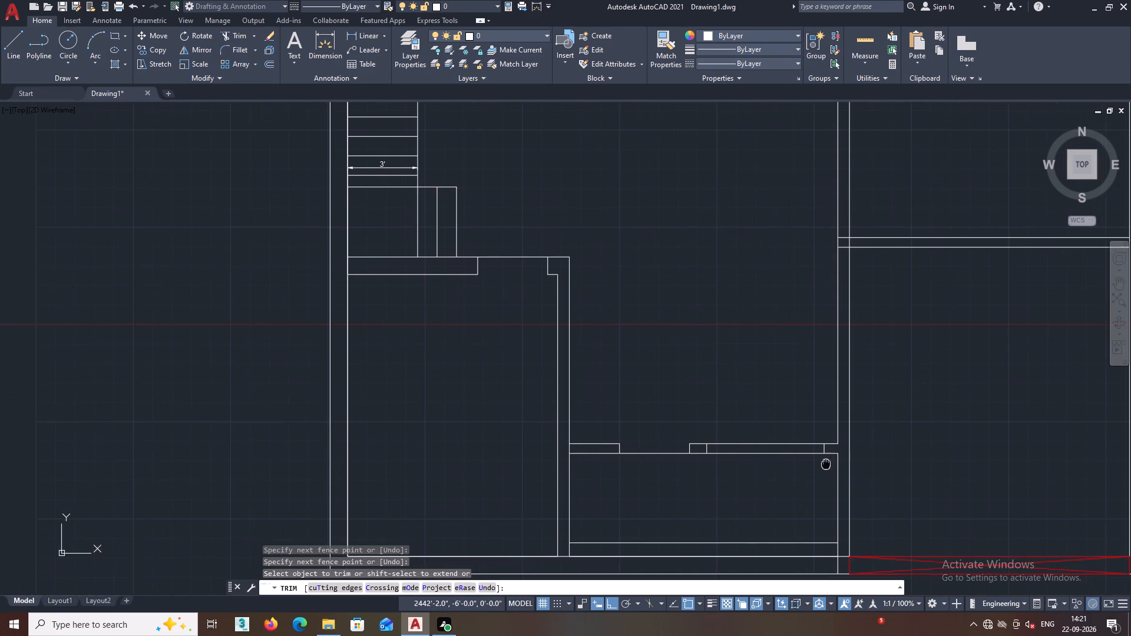
pyautogui.moveTo(826, 464); pyautogui.dragTo(834, 461, button='middle')
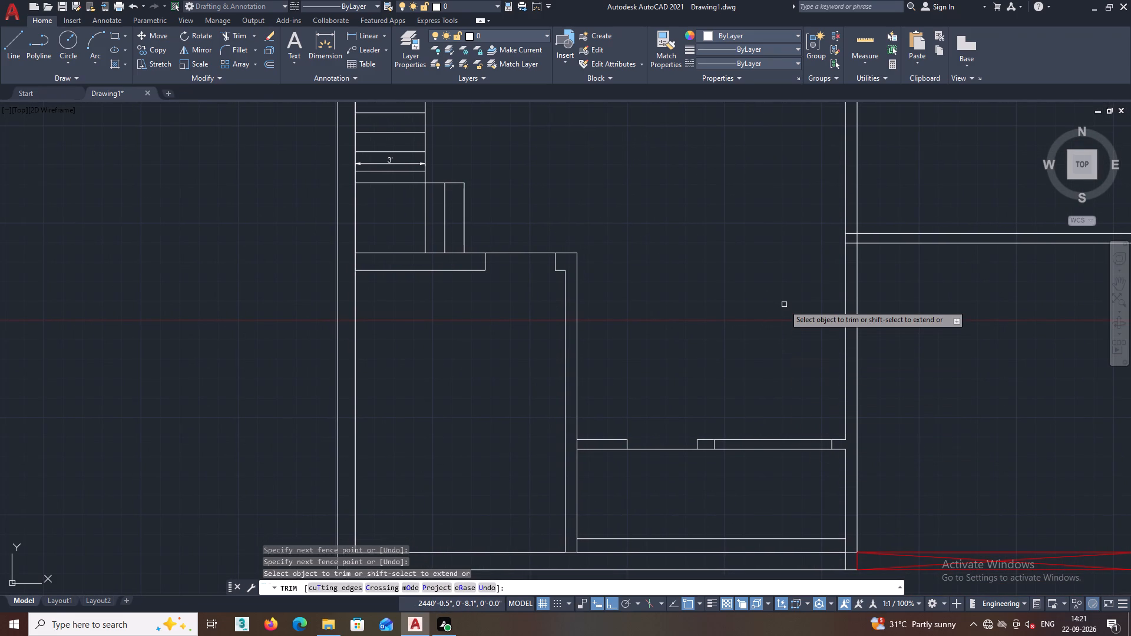
# Draw a horizontal line about 5' long midway inside the small bottom room's top partition, joining the two short vertical lines right of the opening.
pyautogui.click(16, 37)
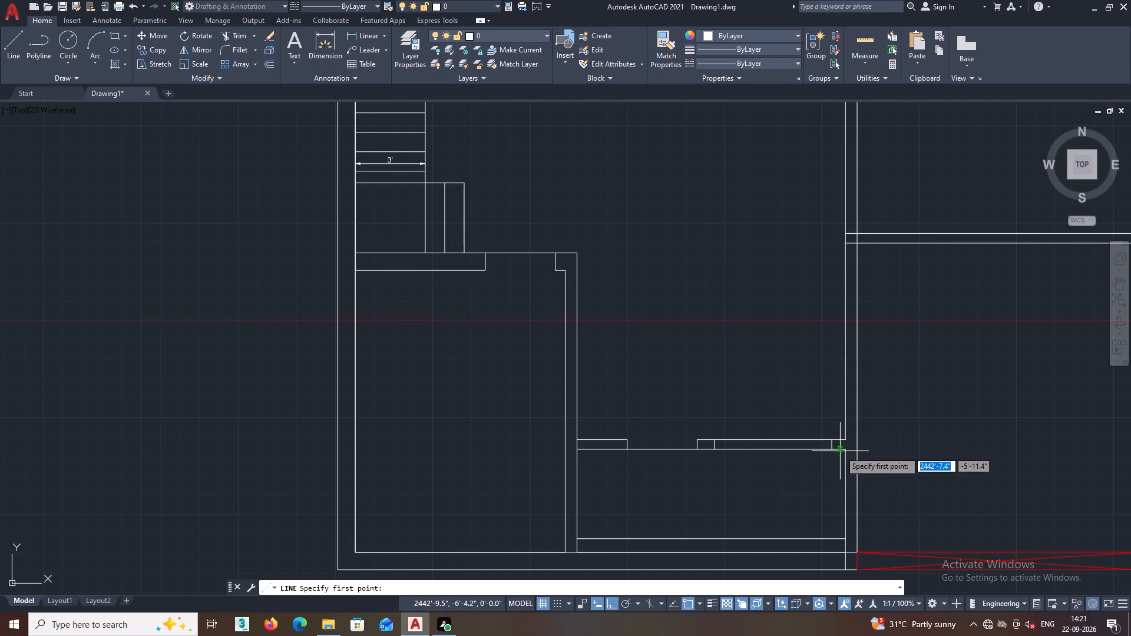
pyautogui.scroll(1, 836, 440)
pyautogui.moveTo(826, 515); pyautogui.dragTo(876, 541, button='middle')
pyautogui.scroll(2, 891, 466)
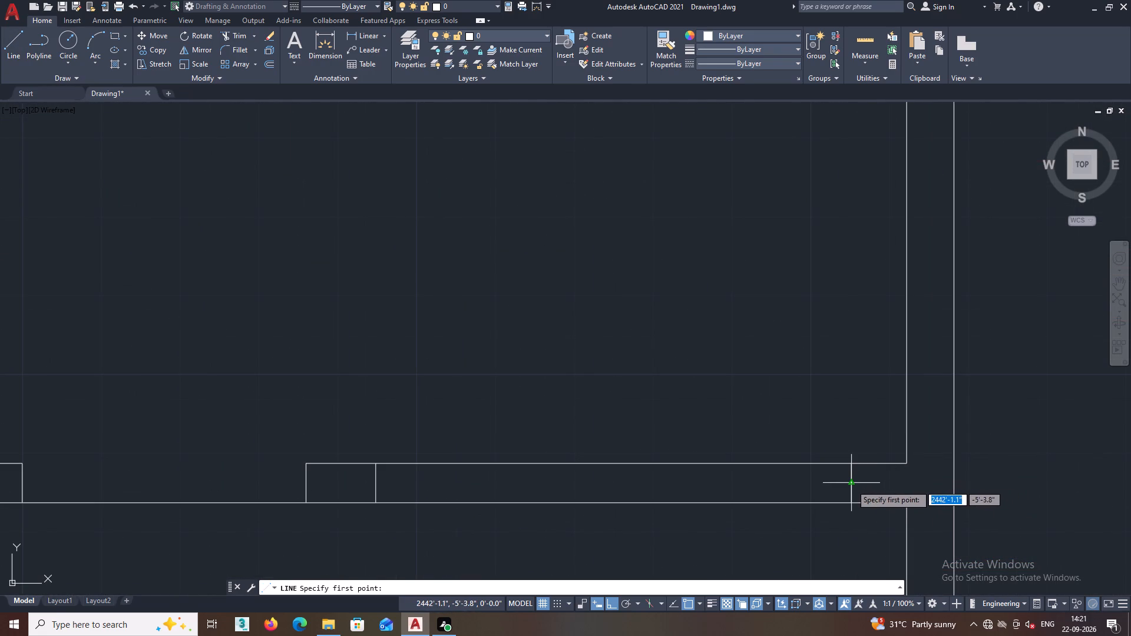
pyautogui.click(851, 485)
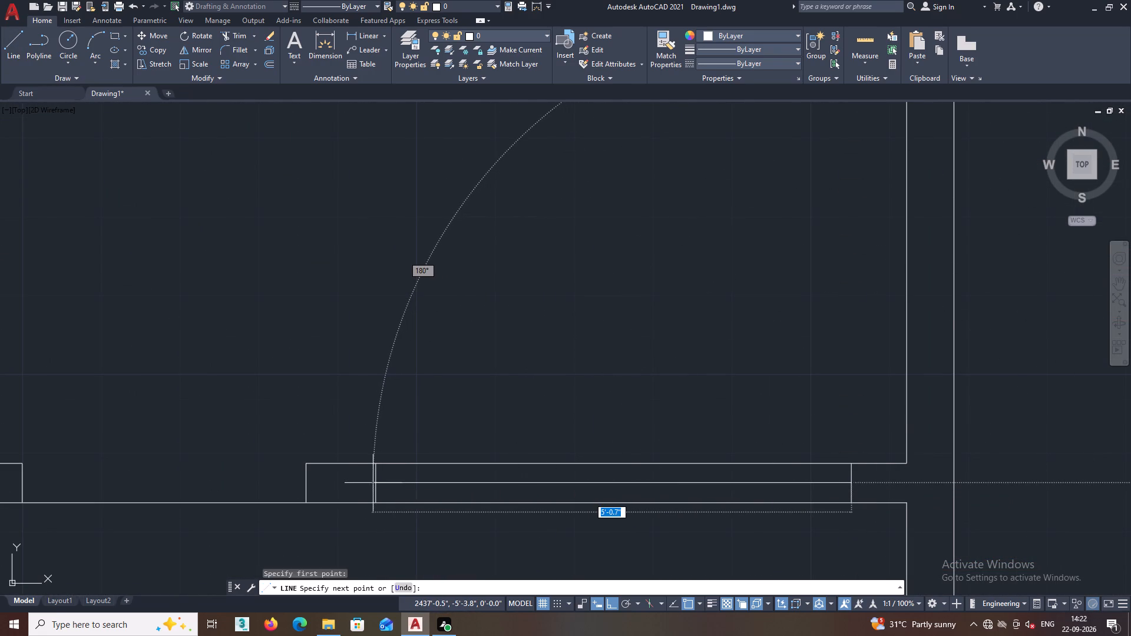
pyautogui.click(378, 483)
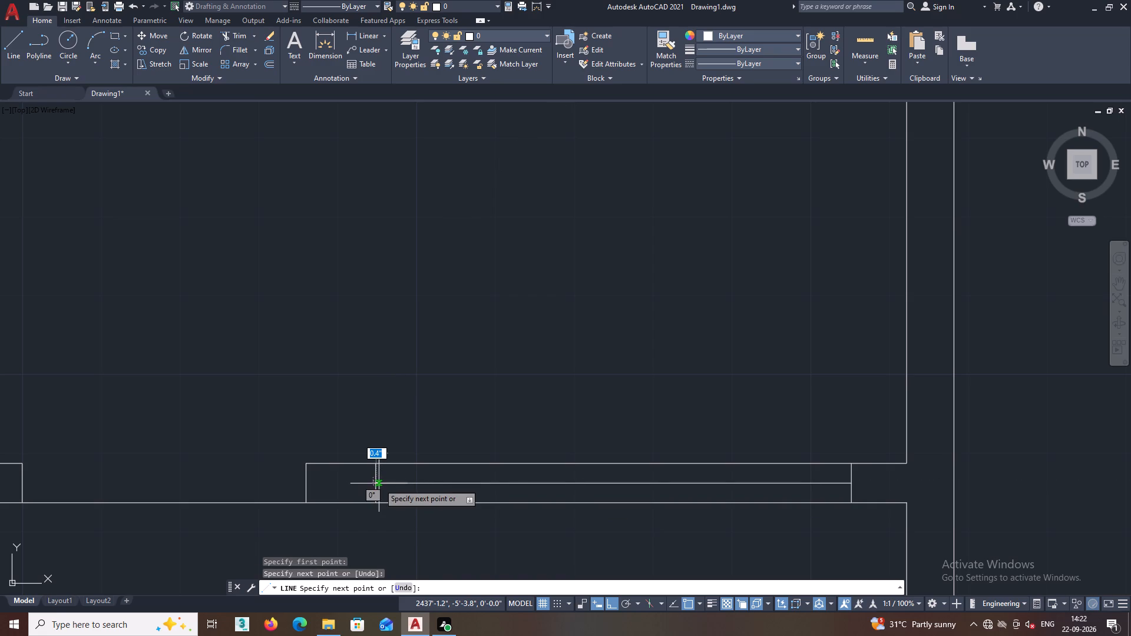
pyautogui.press('Escape')
pyautogui.press('`')
pyautogui.press('Escape')
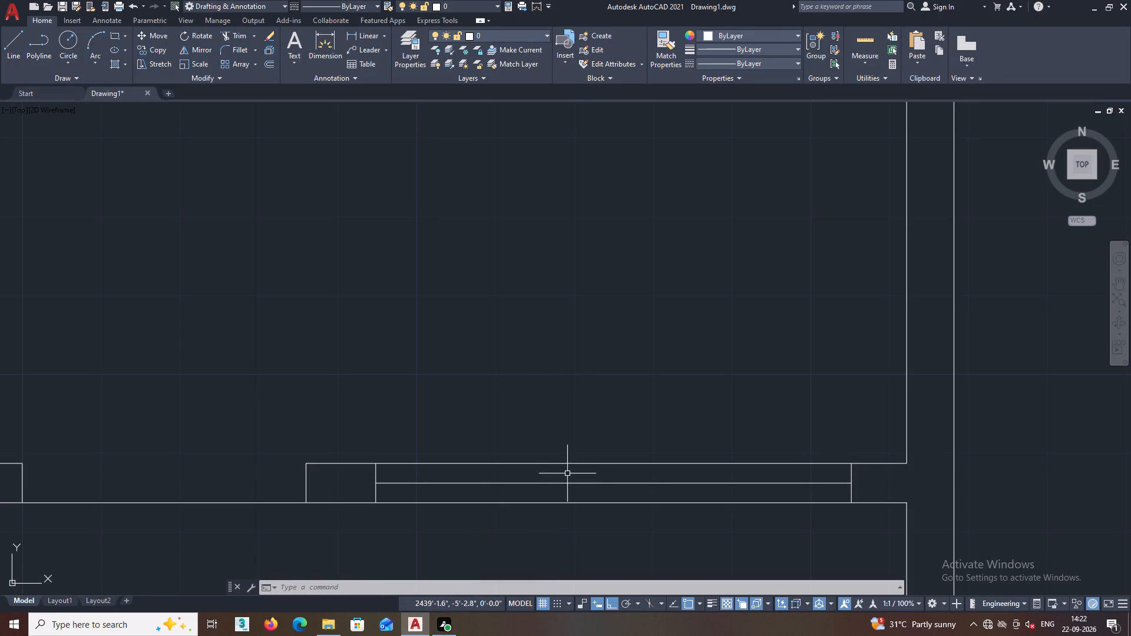
# Trim the crossing lines where the lower right-hand partition meets the long vertical wall, leaving the T-junction open.
pyautogui.moveTo(572, 438); pyautogui.dragTo(576, 387, button='middle')
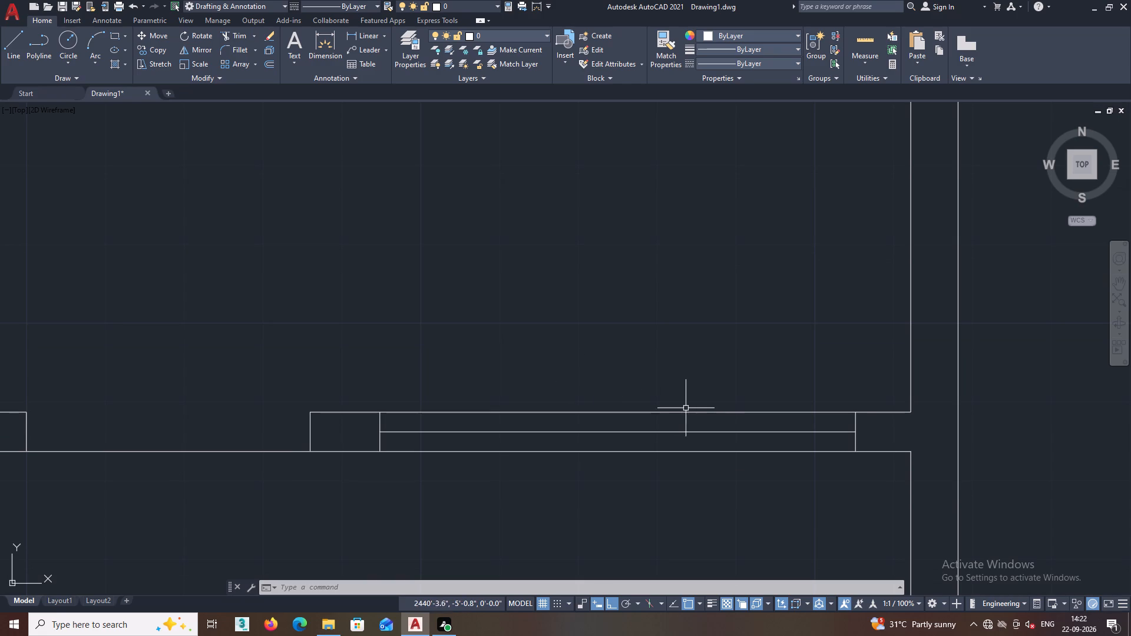
pyautogui.moveTo(685, 408); pyautogui.dragTo(676, 410, button='middle')
pyautogui.scroll(-2, 667, 417)
pyautogui.moveTo(701, 463); pyautogui.dragTo(740, 464, button='middle')
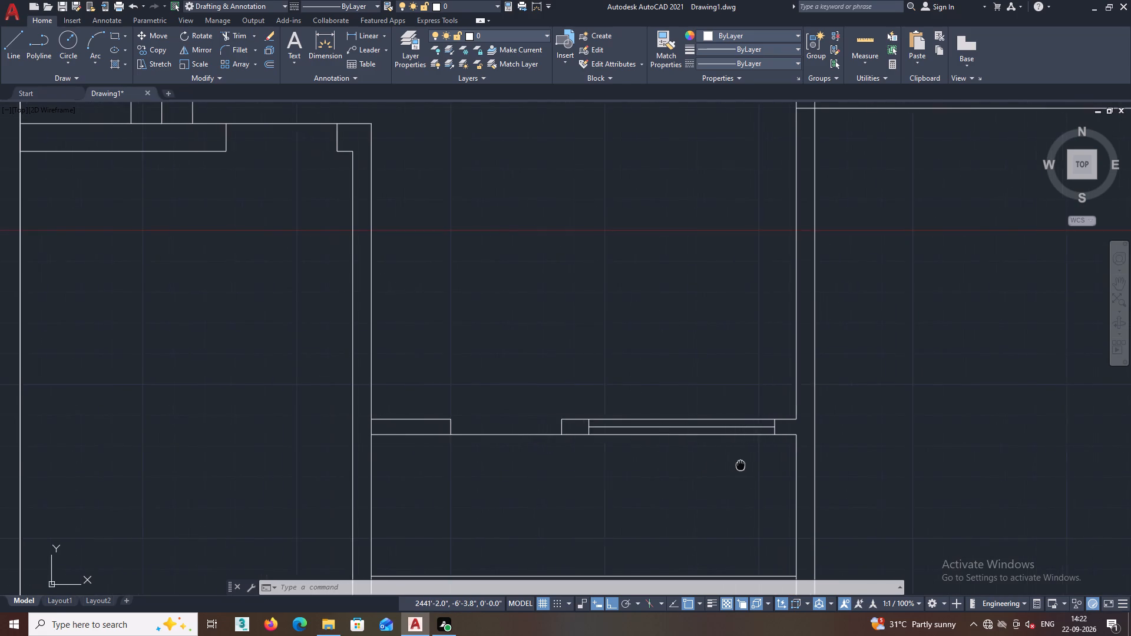
pyautogui.moveTo(740, 464); pyautogui.dragTo(740, 509, button='middle')
pyautogui.scroll(-1, 773, 379)
pyautogui.moveTo(772, 346); pyautogui.dragTo(766, 413, button='middle')
pyautogui.scroll(-1, 767, 396)
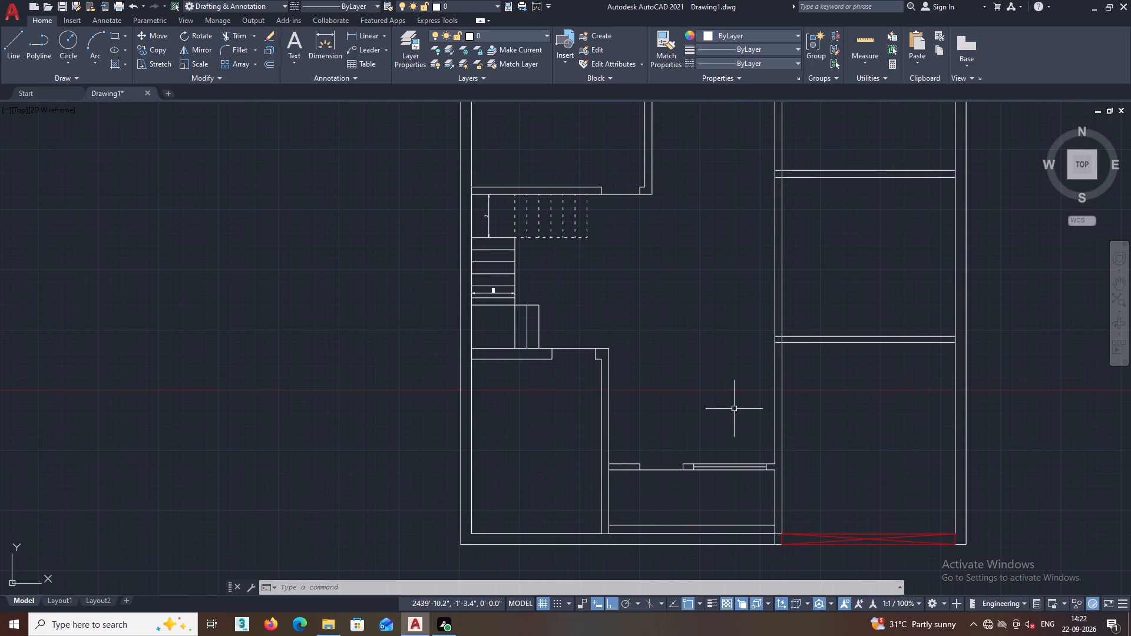
pyautogui.write('TR')
pyautogui.press('Return')
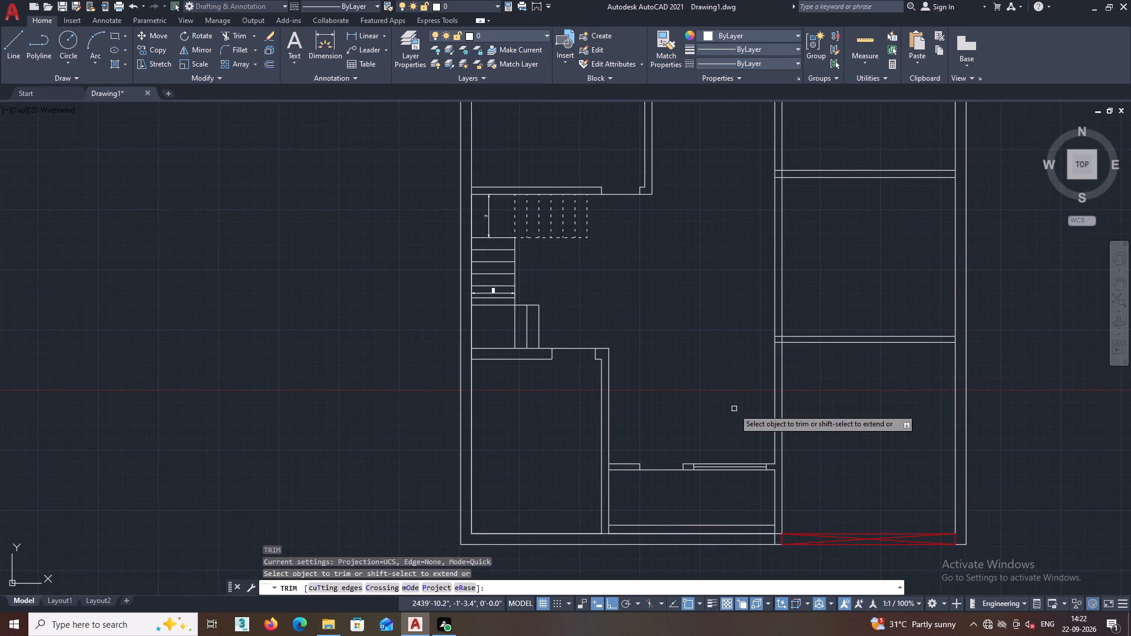
pyautogui.scroll(2, 796, 366)
pyautogui.scroll(2, 732, 269)
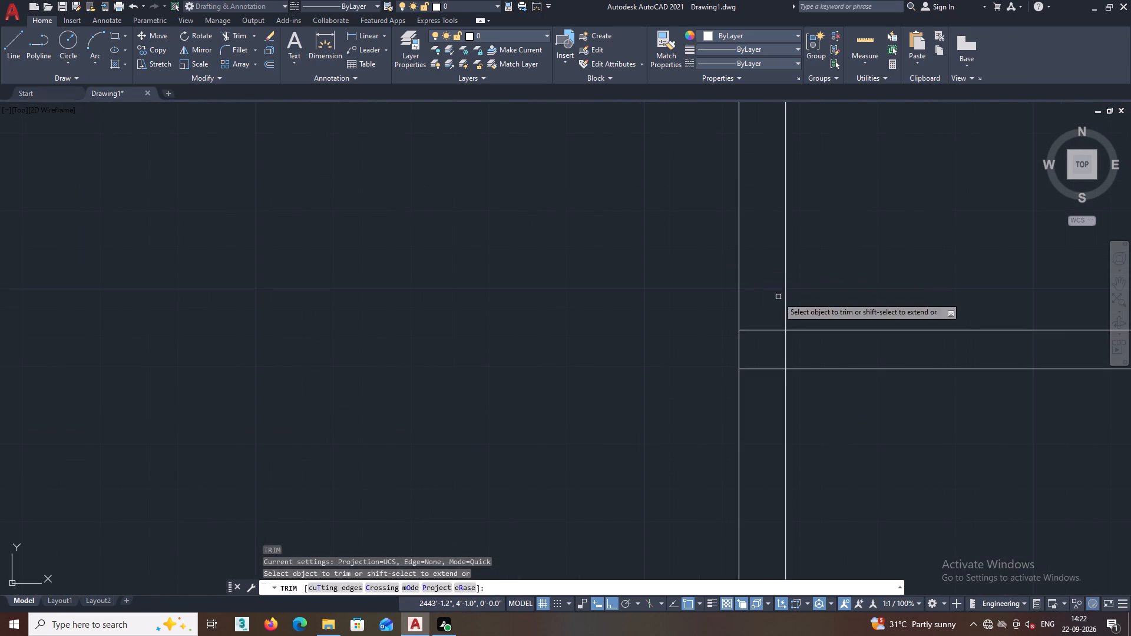
pyautogui.click(772, 275)
pyautogui.click(769, 420)
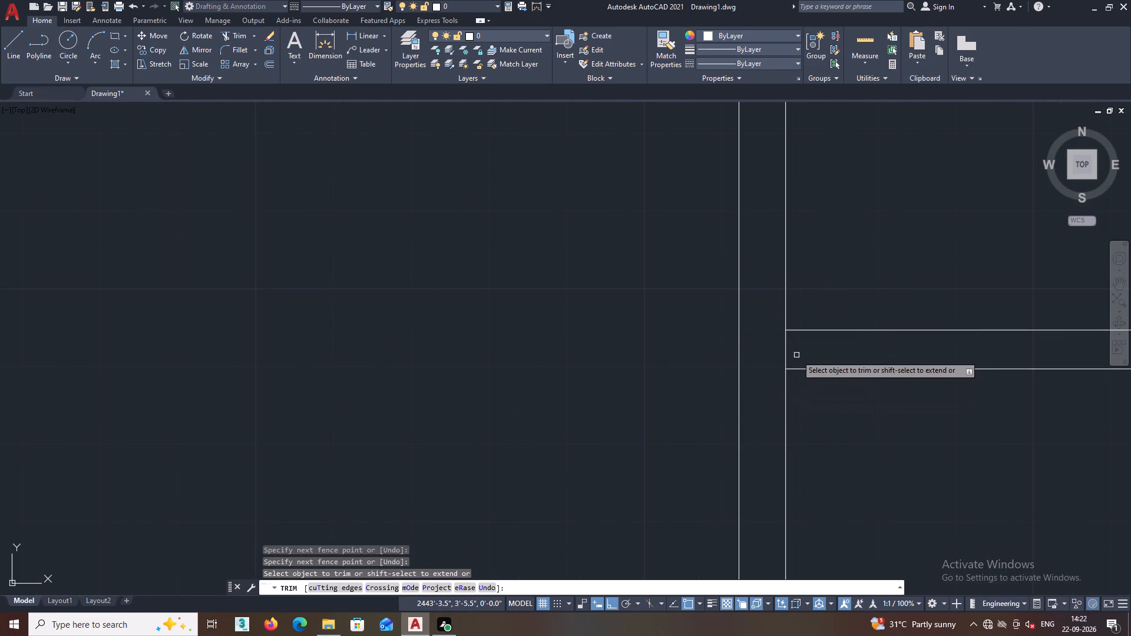
pyautogui.doubleClick(795, 355)
pyautogui.click(776, 353)
# Trim the crossing lines where the long vertical wall's top meets the upper horizontal partition, leaving the junction open.
pyautogui.scroll(-4, 776, 352)
pyautogui.middleClick(792, 363)
pyautogui.moveTo(805, 413); pyautogui.dragTo(795, 496, button='middle')
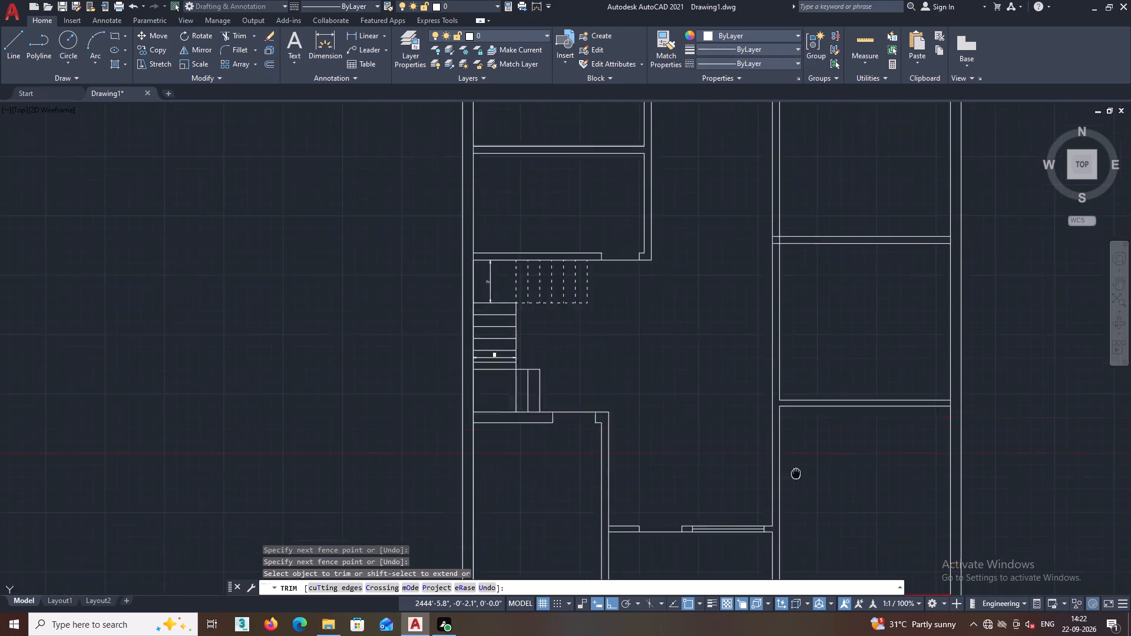
pyautogui.moveTo(795, 496); pyautogui.dragTo(795, 528, button='middle')
pyautogui.scroll(-1, 796, 518)
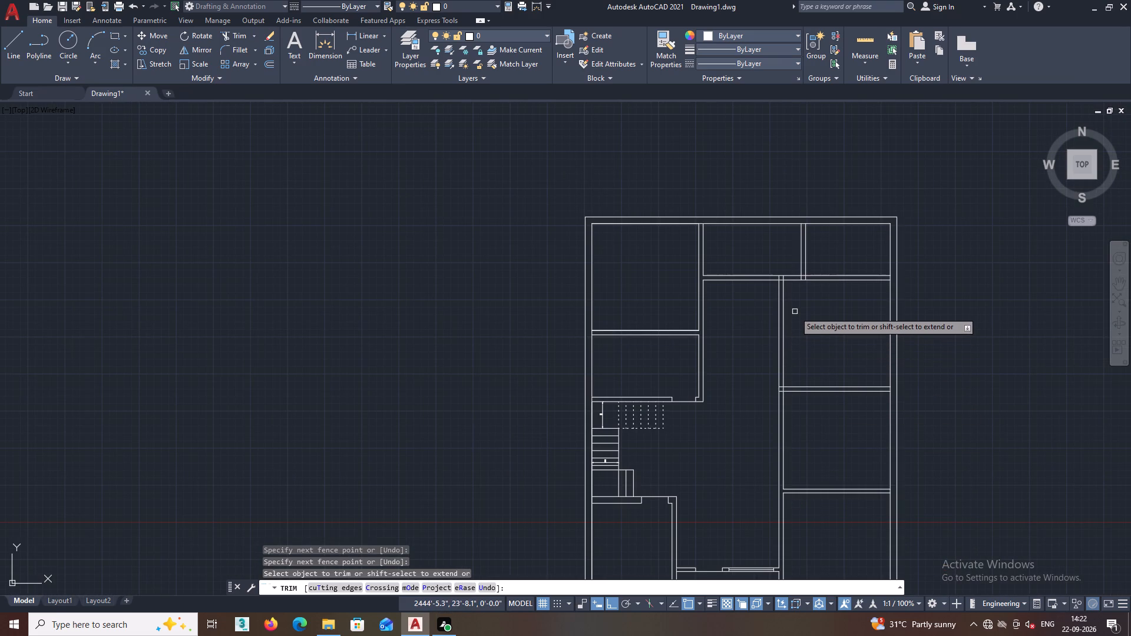
pyautogui.scroll(1, 789, 290)
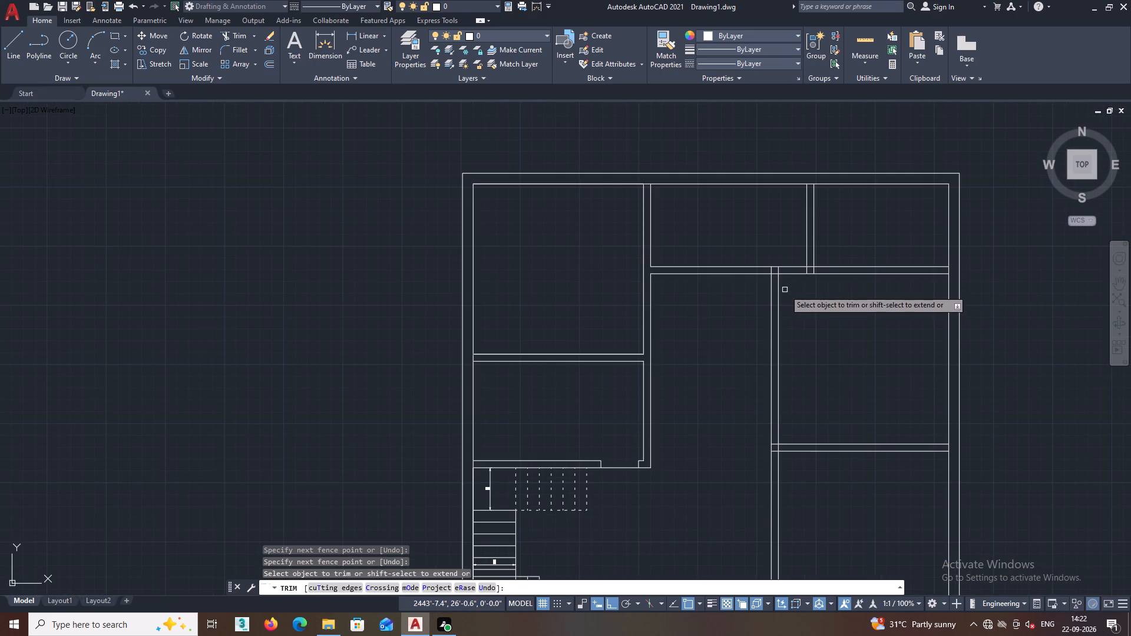
pyautogui.moveTo(793, 313); pyautogui.dragTo(798, 371, button='middle')
pyautogui.scroll(3, 785, 340)
pyautogui.click(786, 293)
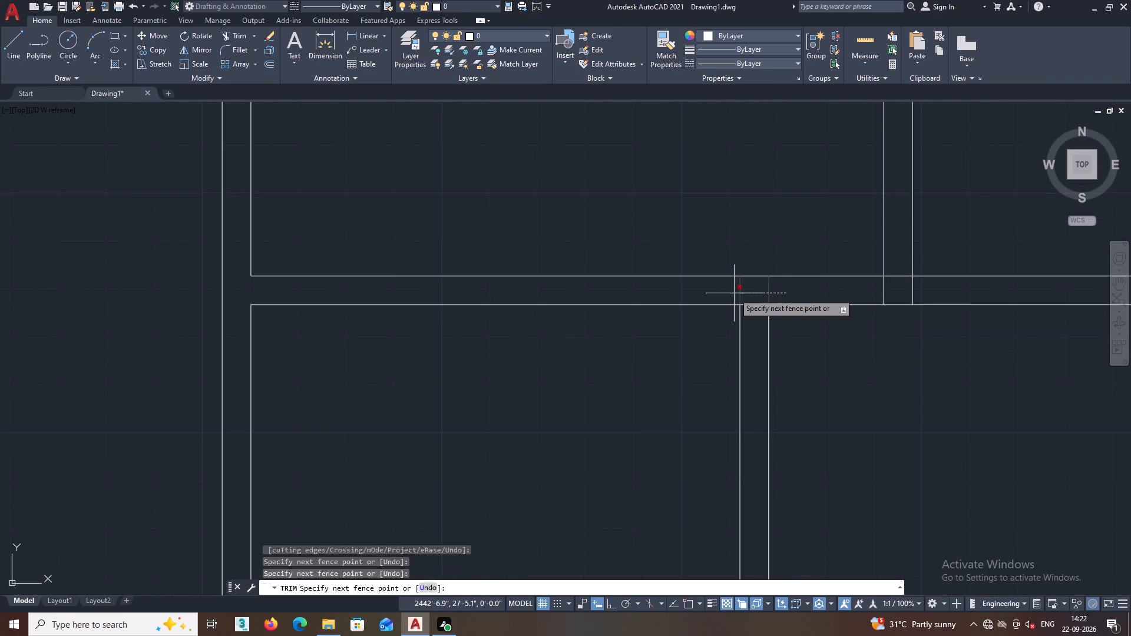
pyautogui.click(734, 293)
pyautogui.click(753, 289)
pyautogui.click(750, 323)
# Trim the crossing lines where the short vertical partition between the two top rooms meets the upper horizontal partition.
pyautogui.doubleClick(927, 289)
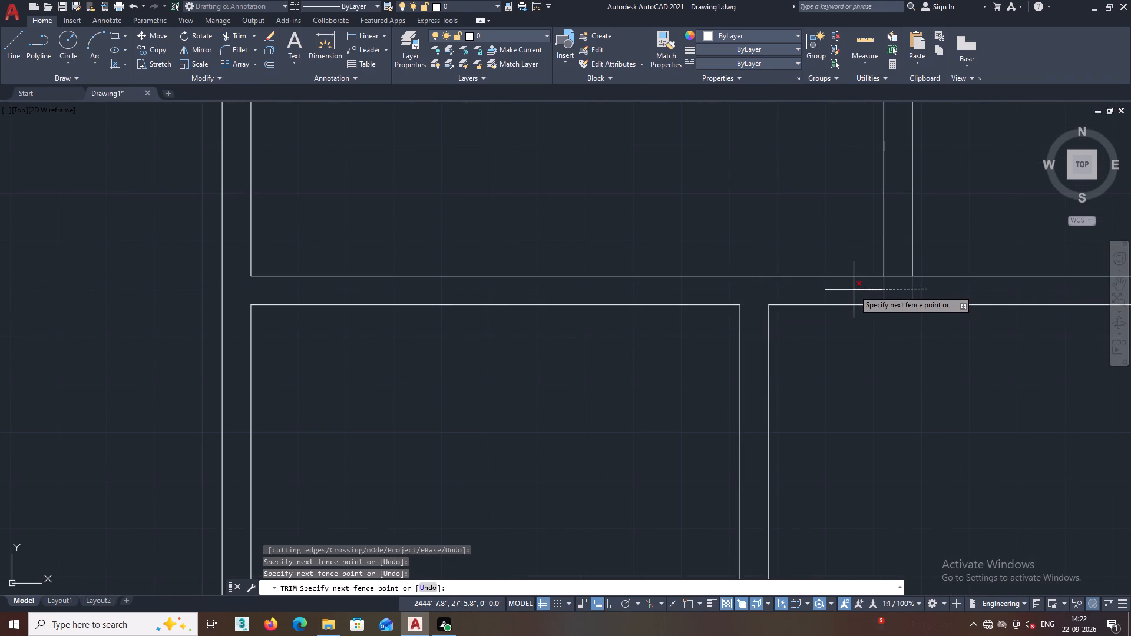
pyautogui.click(854, 290)
pyautogui.click(904, 261)
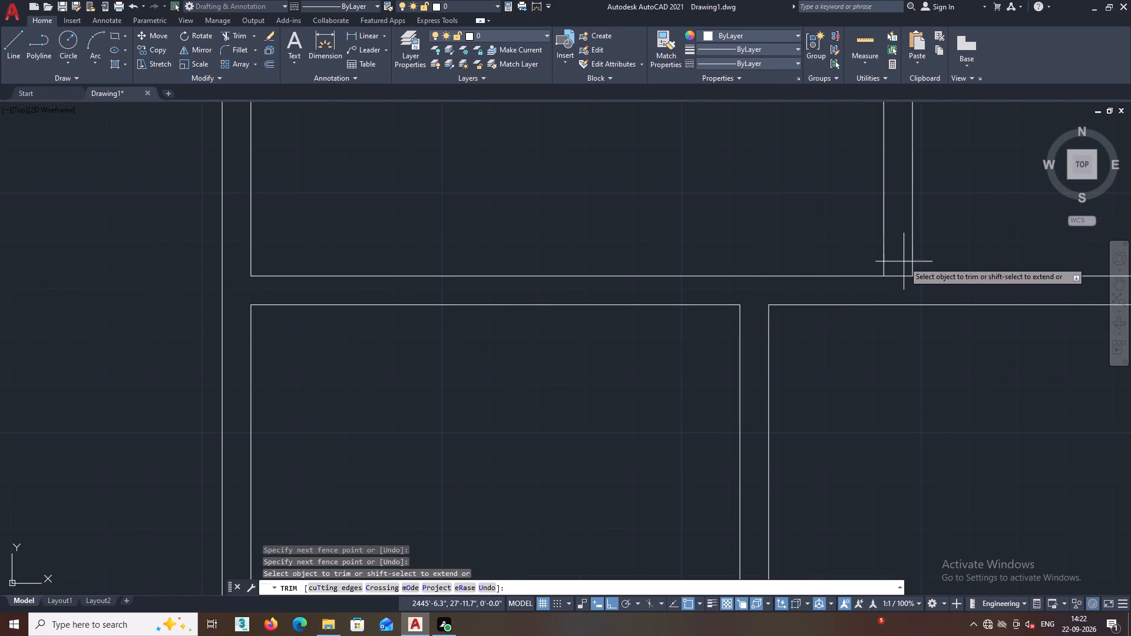
pyautogui.click(898, 284)
# Trim the crossing lines where the upper right-hand partition meets the long vertical wall, leaving the T-junction open.
pyautogui.scroll(-1, 893, 288)
pyautogui.moveTo(869, 373); pyautogui.dragTo(999, 390, button='middle')
pyautogui.scroll(-2, 845, 405)
pyautogui.moveTo(831, 425); pyautogui.dragTo(783, 355, button='middle')
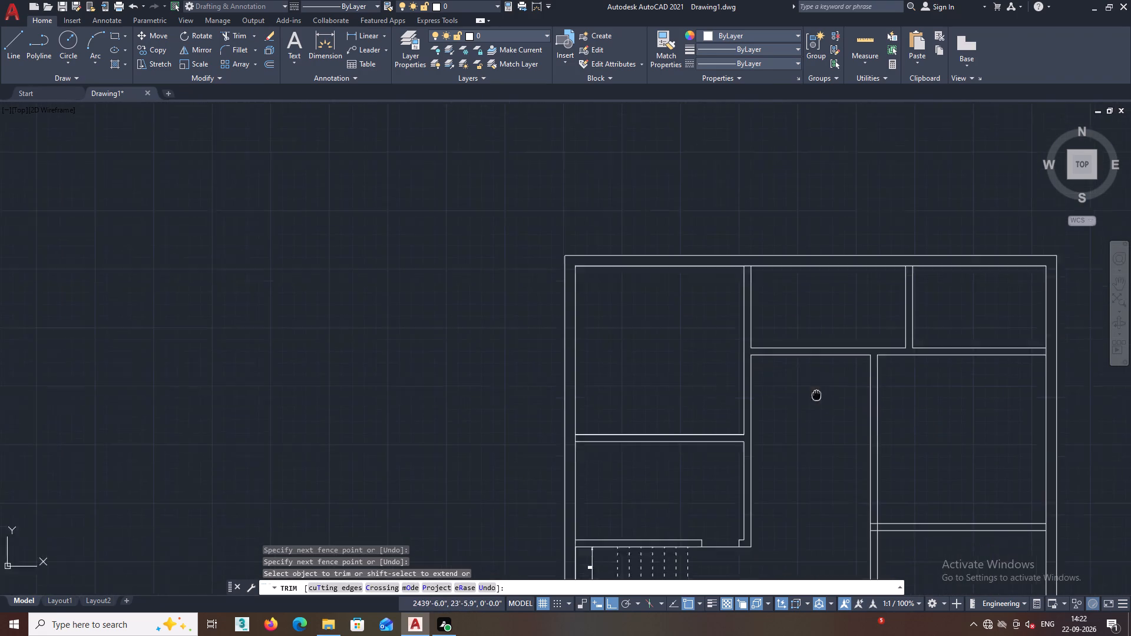
pyautogui.moveTo(783, 355); pyautogui.dragTo(731, 303, button='middle')
pyautogui.scroll(2, 772, 455)
pyautogui.scroll(2, 798, 342)
pyautogui.click(763, 380)
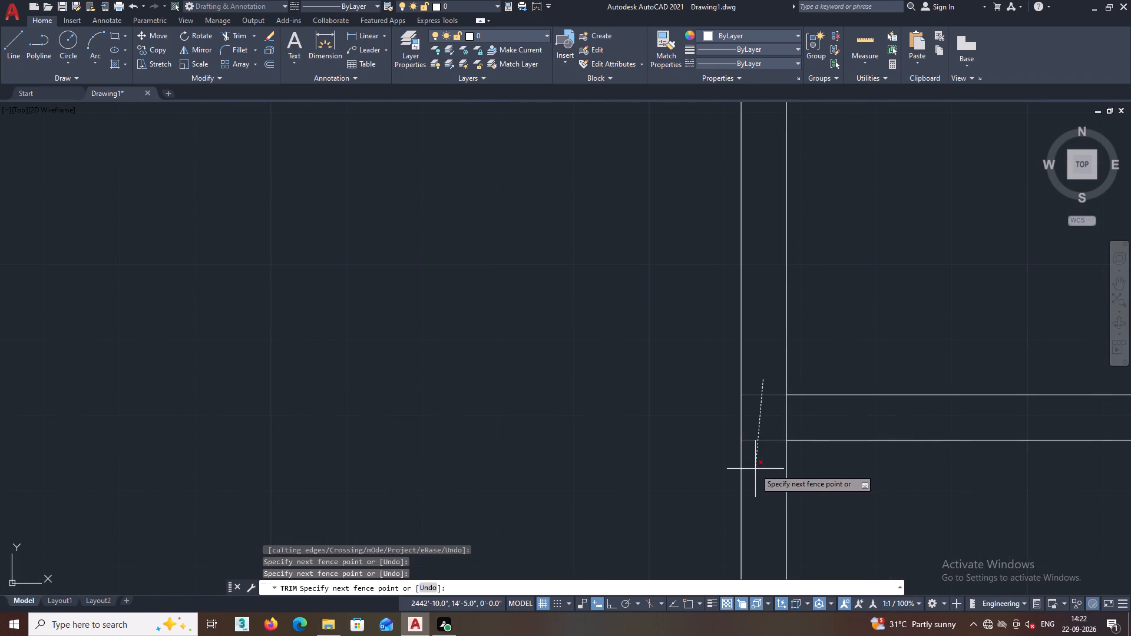
pyautogui.click(765, 482)
pyautogui.click(797, 415)
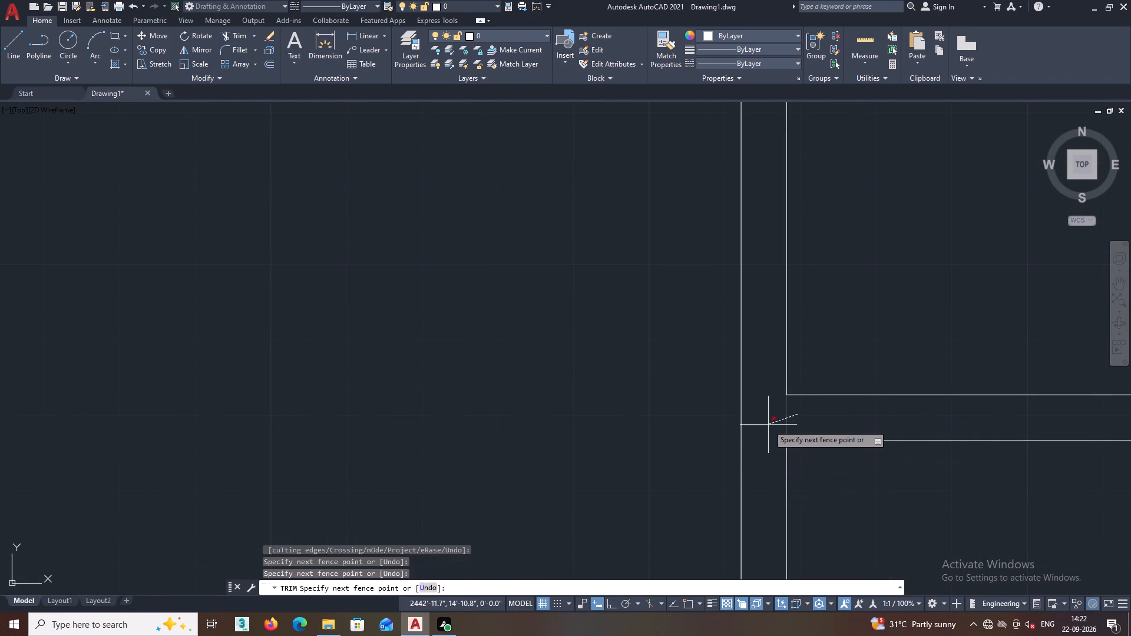
pyautogui.doubleClick(768, 425)
# Look over the right-hand rooms, the lower part of the plan and the central passage.
pyautogui.scroll(-5, 770, 423)
pyautogui.moveTo(822, 458); pyautogui.dragTo(775, 424, button='middle')
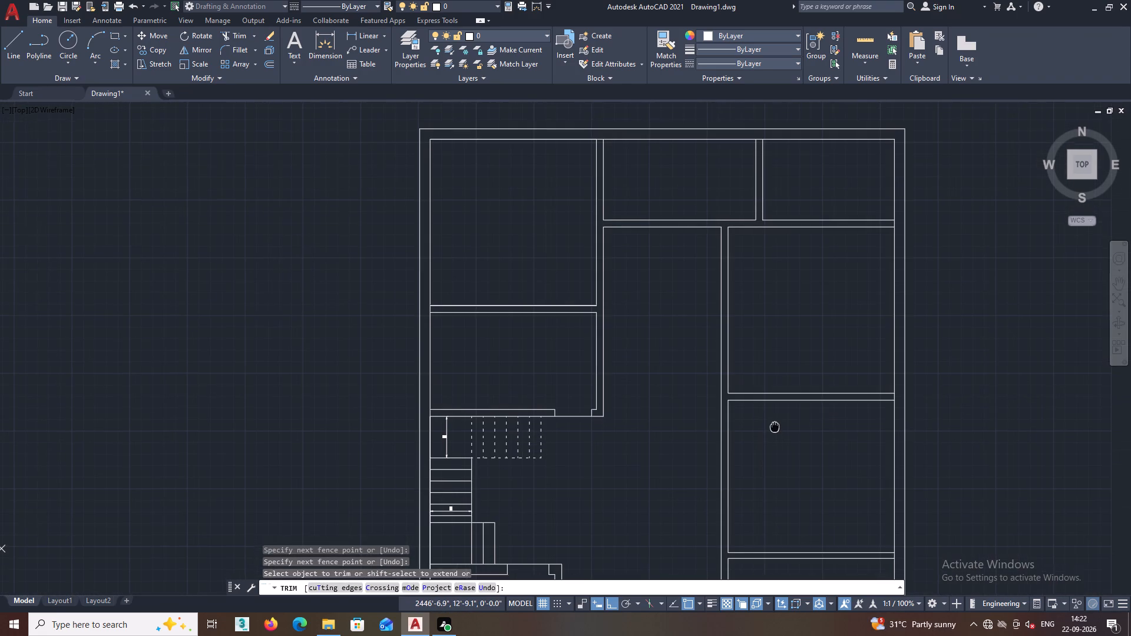
pyautogui.moveTo(775, 424); pyautogui.dragTo(774, 330, button='middle')
pyautogui.moveTo(748, 499); pyautogui.dragTo(758, 467, button='middle')
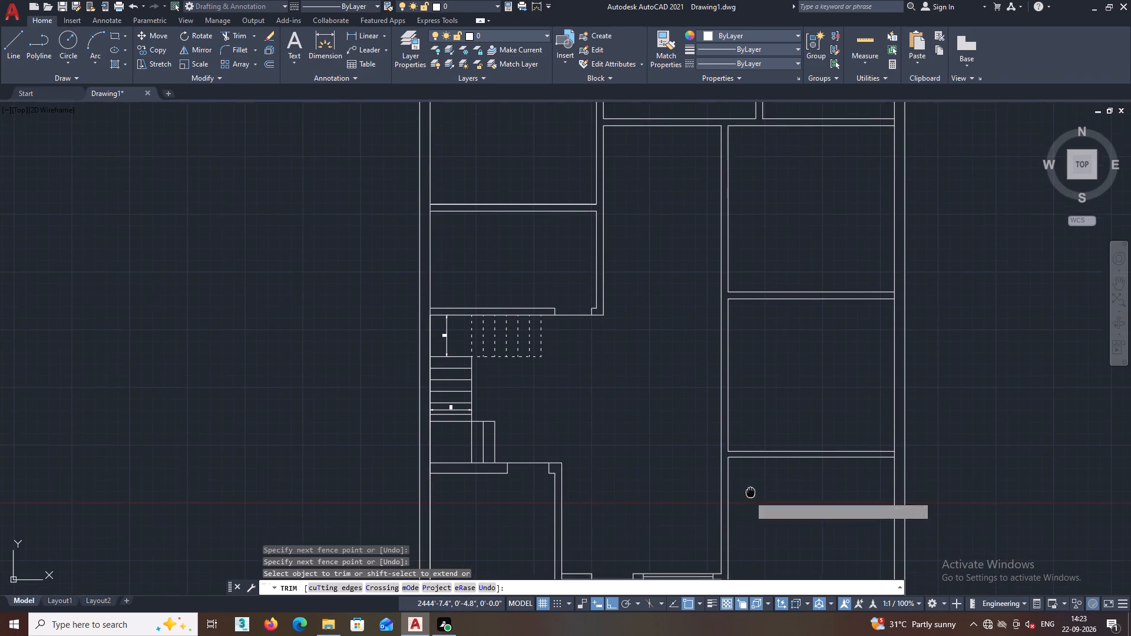
pyautogui.moveTo(758, 467); pyautogui.dragTo(776, 363, button='middle')
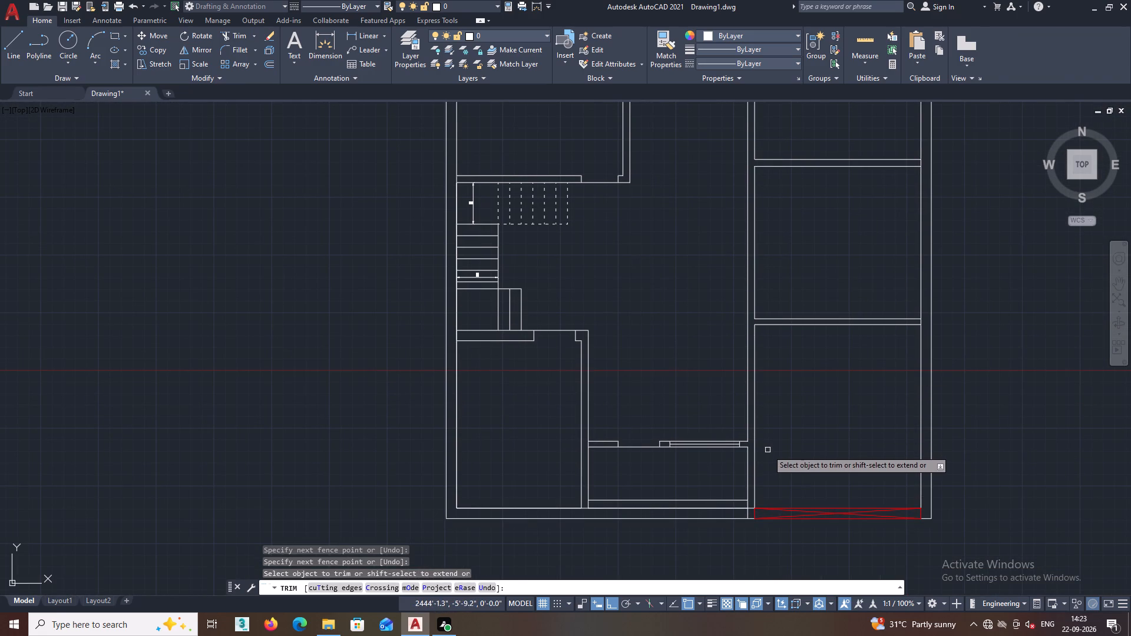
pyautogui.moveTo(780, 417); pyautogui.dragTo(793, 453, button='middle')
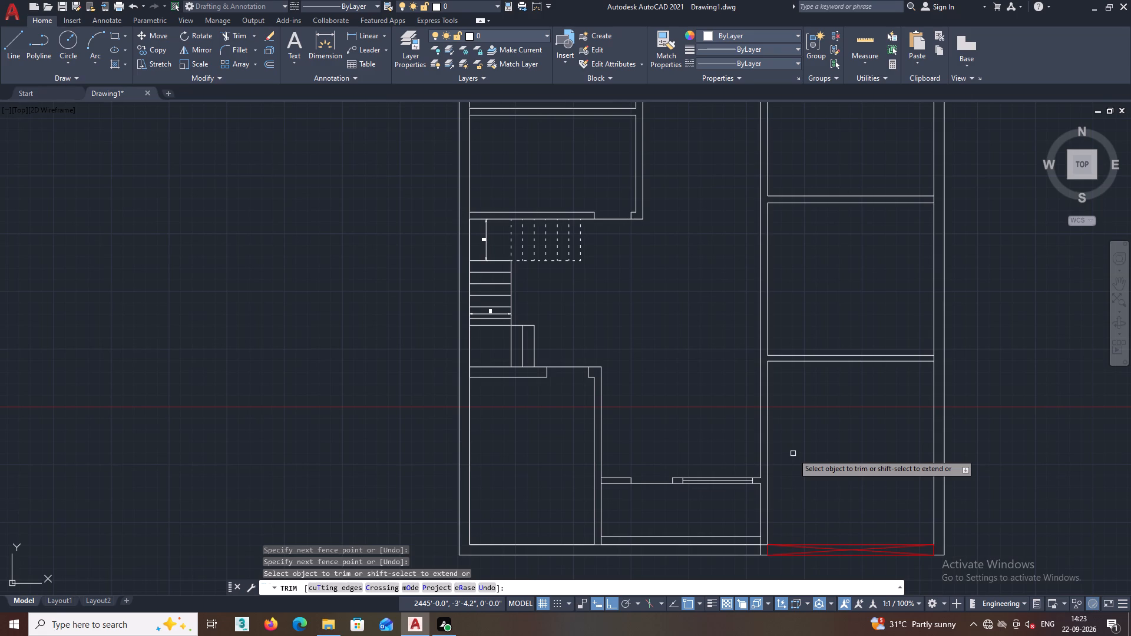
pyautogui.moveTo(818, 462); pyautogui.dragTo(779, 432, button='middle')
pyautogui.moveTo(829, 371); pyautogui.dragTo(813, 396, button='middle')
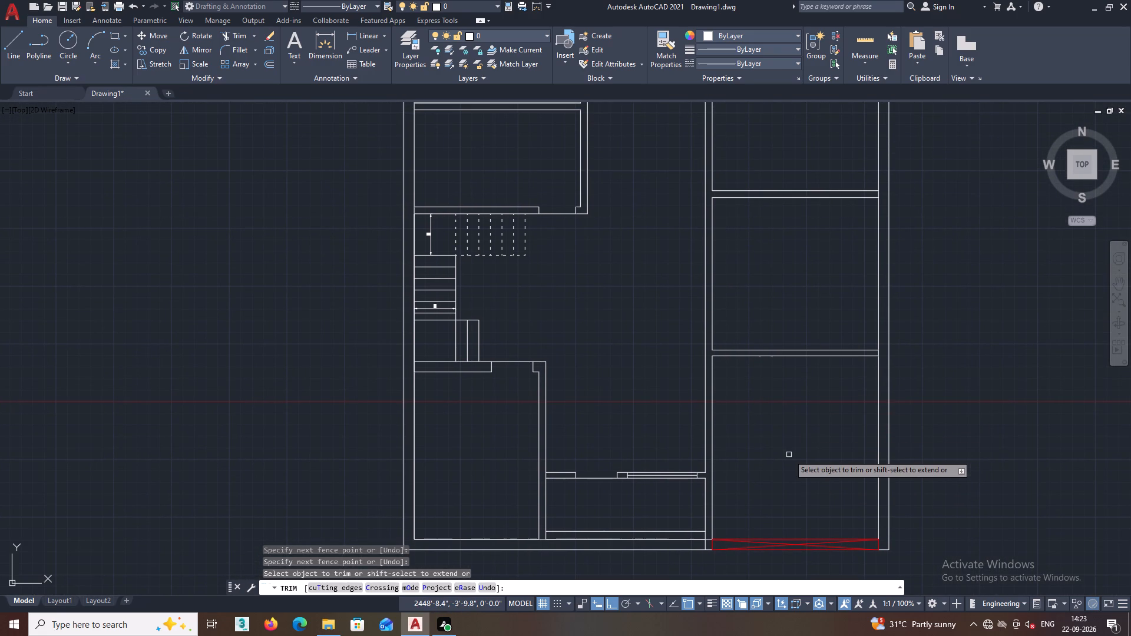
pyautogui.moveTo(787, 452); pyautogui.dragTo(770, 446, button='middle')
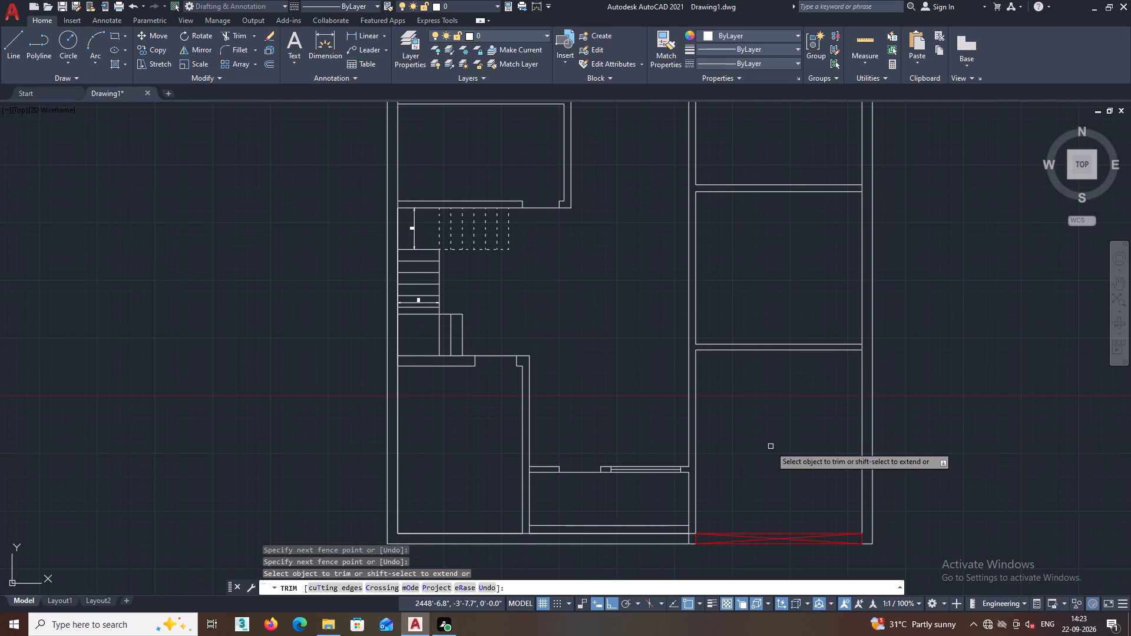
pyautogui.moveTo(766, 437); pyautogui.dragTo(704, 463, button='middle')
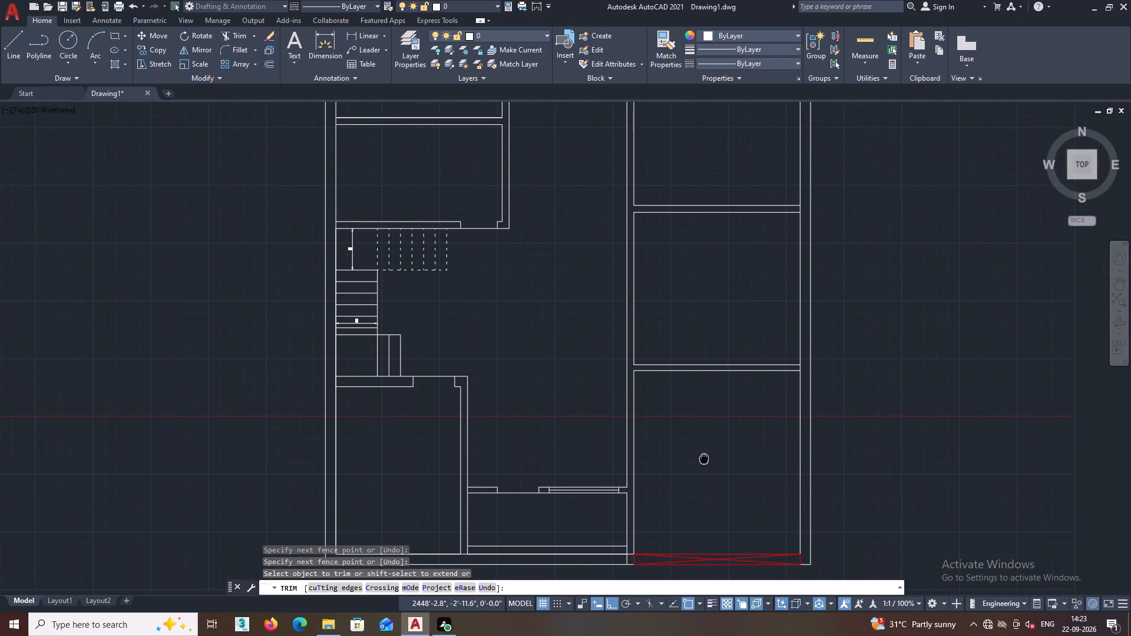
pyautogui.moveTo(704, 463); pyautogui.dragTo(703, 476, button='middle')
pyautogui.moveTo(716, 303); pyautogui.dragTo(712, 322, button='middle')
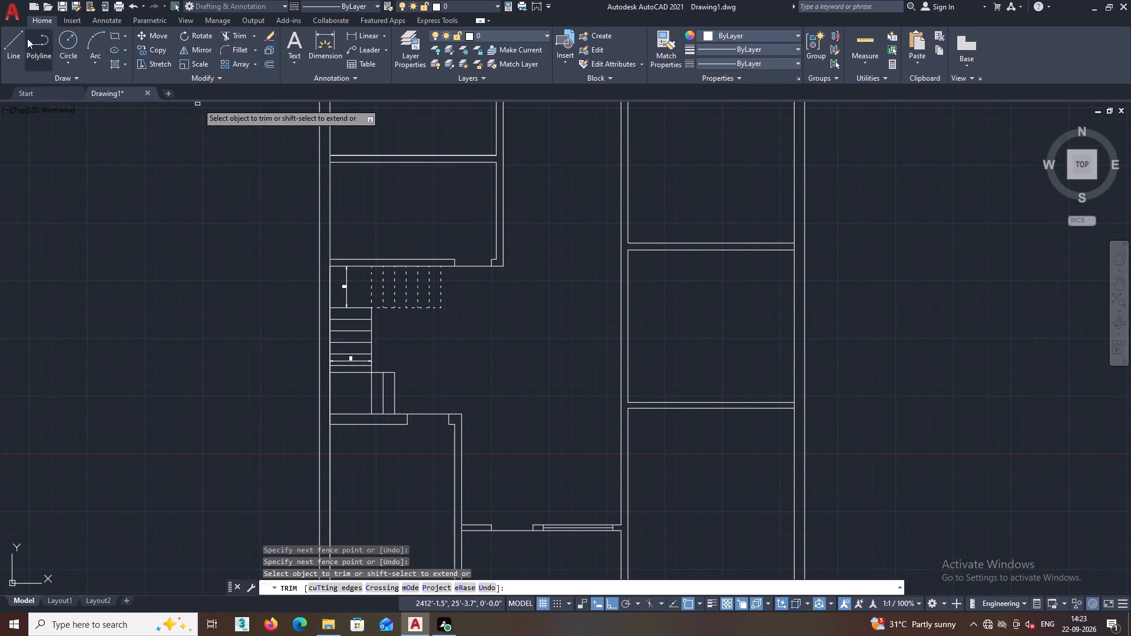
# Draw a horizontal line about 6" long across the long vertical wall, just below its junction with the upper right-hand partition.
pyautogui.click(20, 45)
pyautogui.moveTo(508, 333); pyautogui.dragTo(528, 346, button='middle')
pyautogui.moveTo(640, 283); pyautogui.dragTo(634, 366, button='middle')
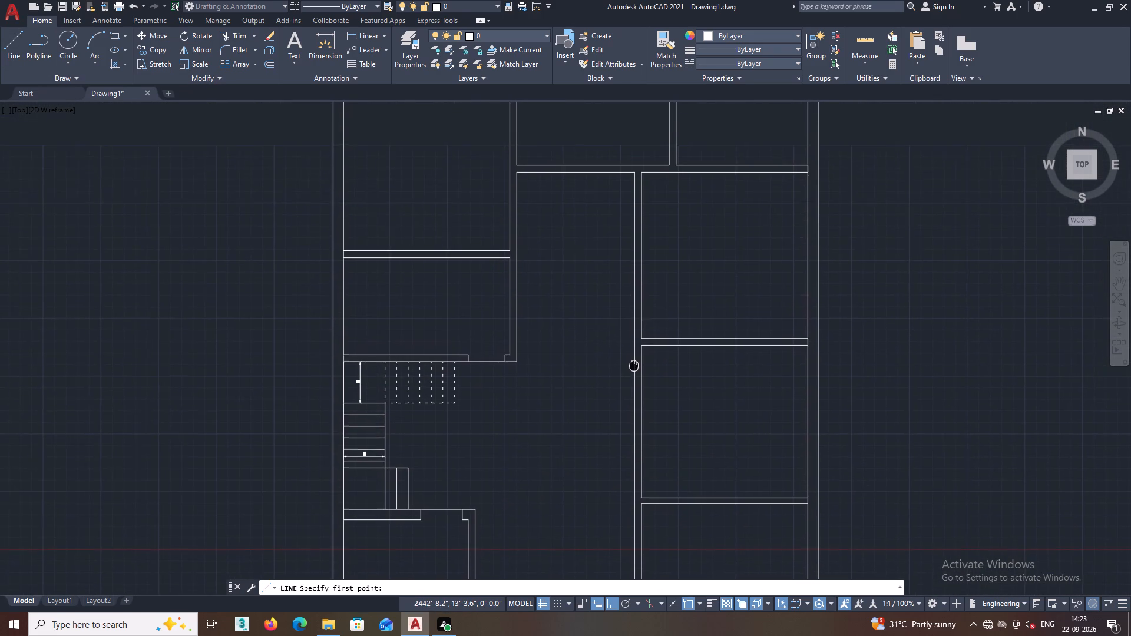
pyautogui.moveTo(634, 366); pyautogui.dragTo(648, 347, button='middle')
pyautogui.scroll(3, 652, 345)
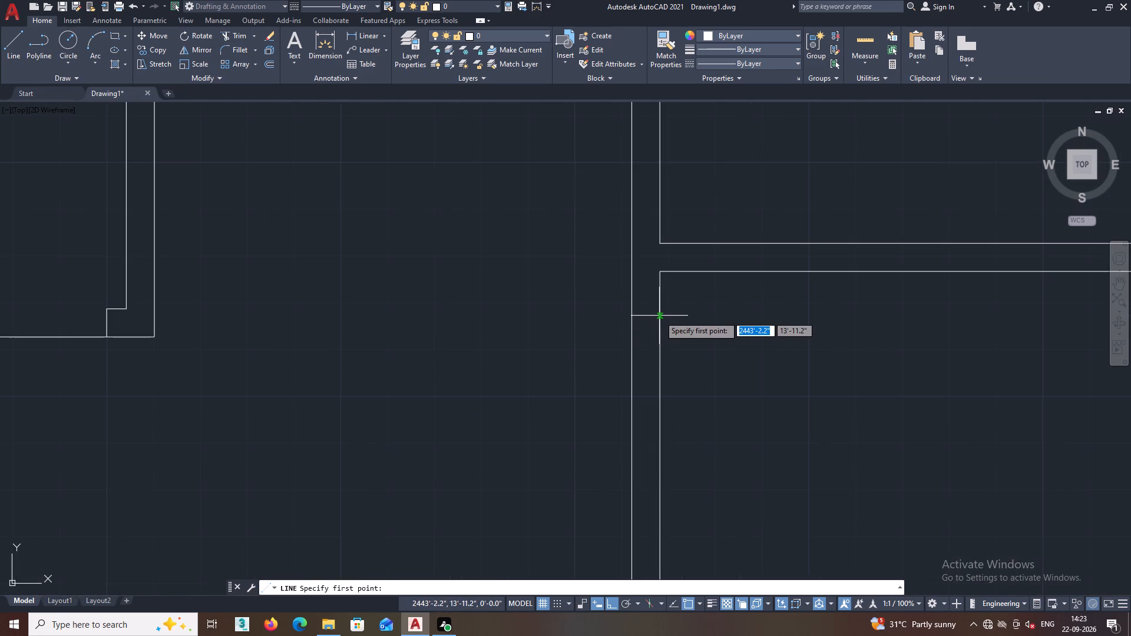
pyautogui.click(660, 314)
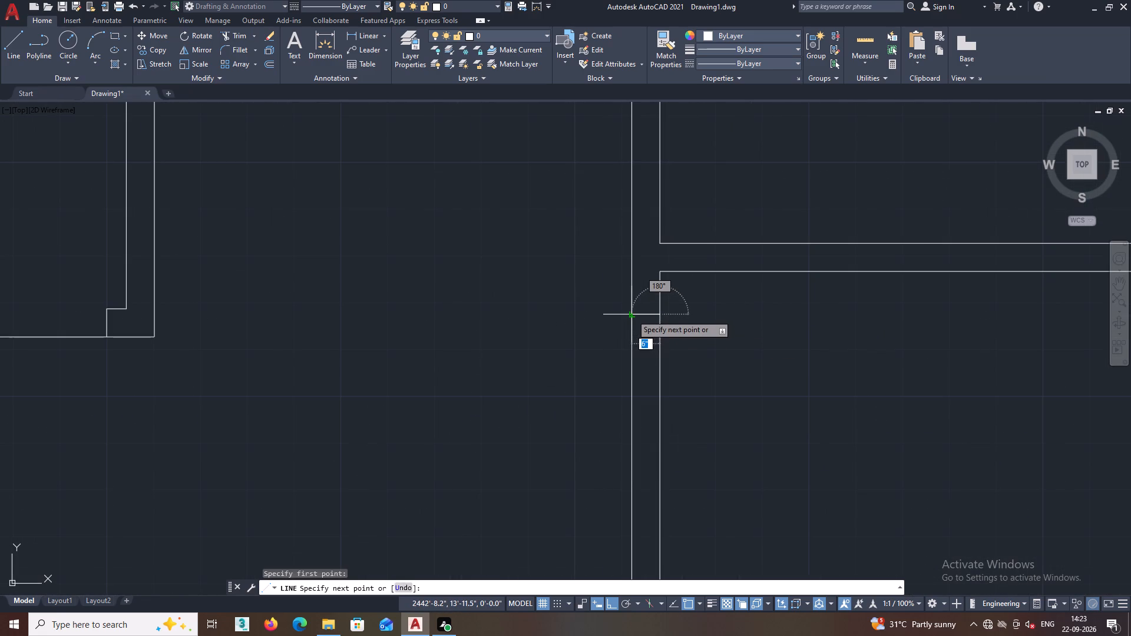
pyautogui.click(631, 314)
pyautogui.press('Escape')
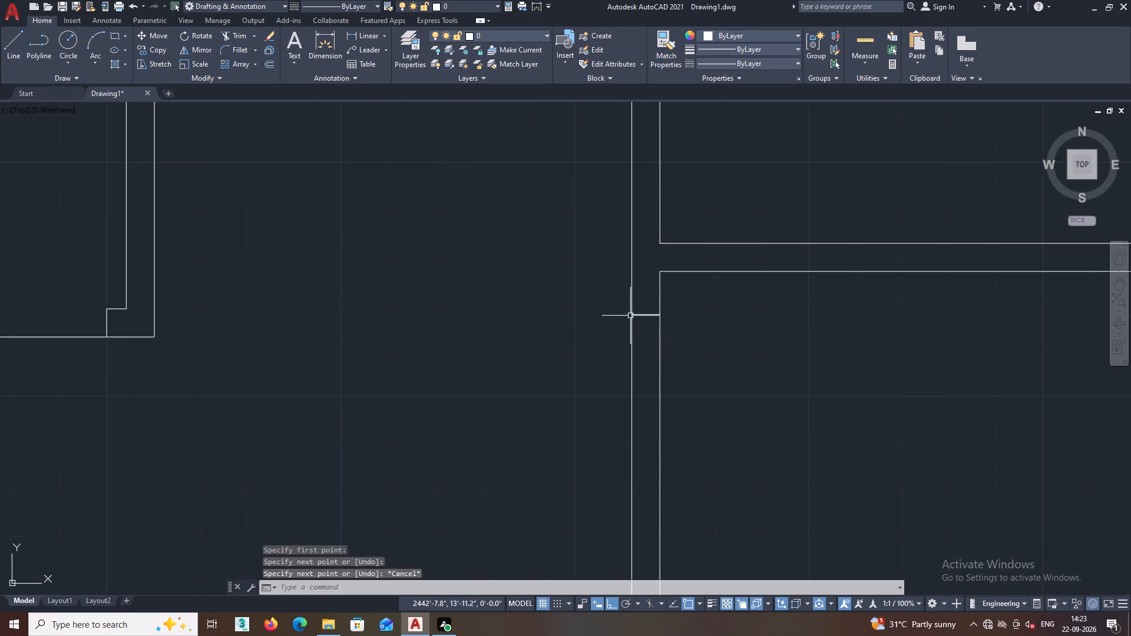
# Offset the short line across the long vertical wall 3' downward to mark the middle right-hand room's opening.
pyautogui.doubleClick(267, 61)
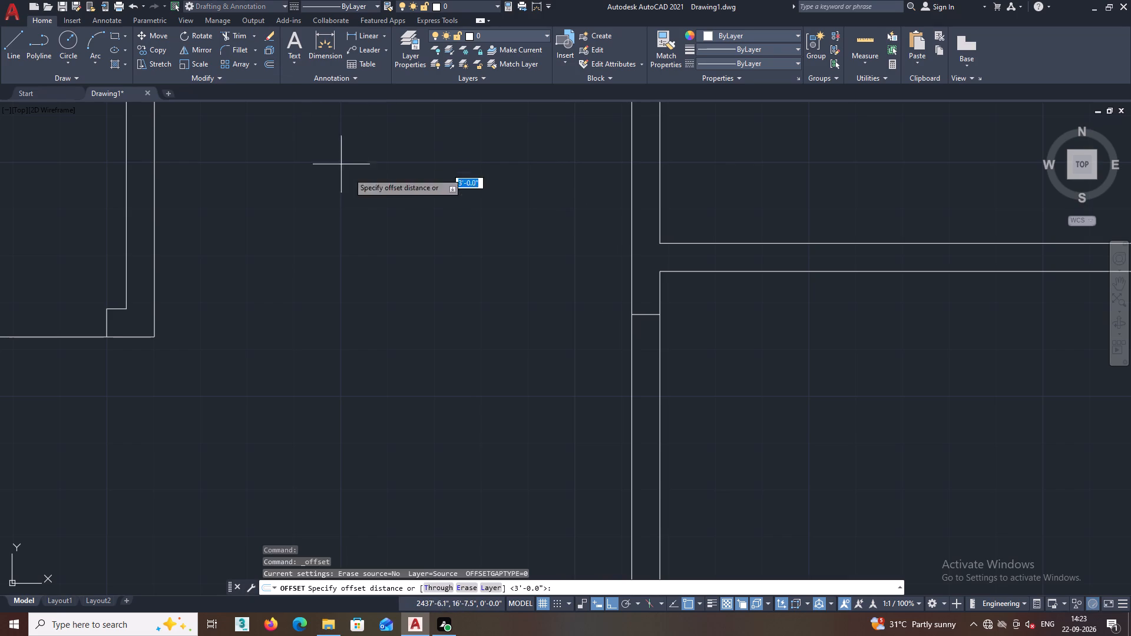
pyautogui.press('Return')
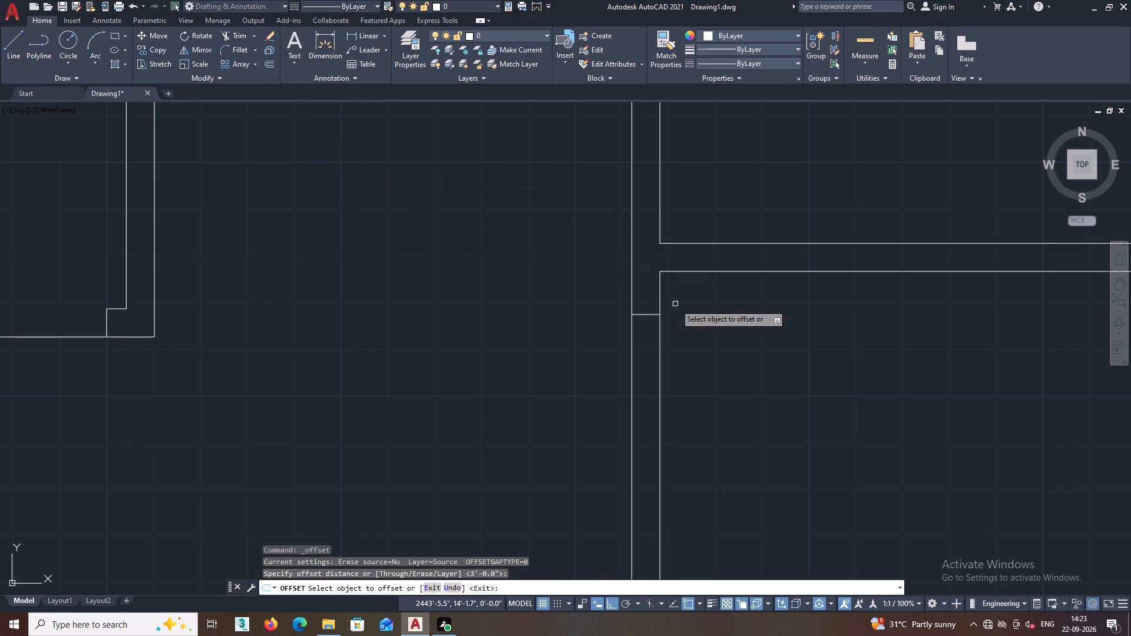
pyautogui.click(641, 315)
pyautogui.click(639, 386)
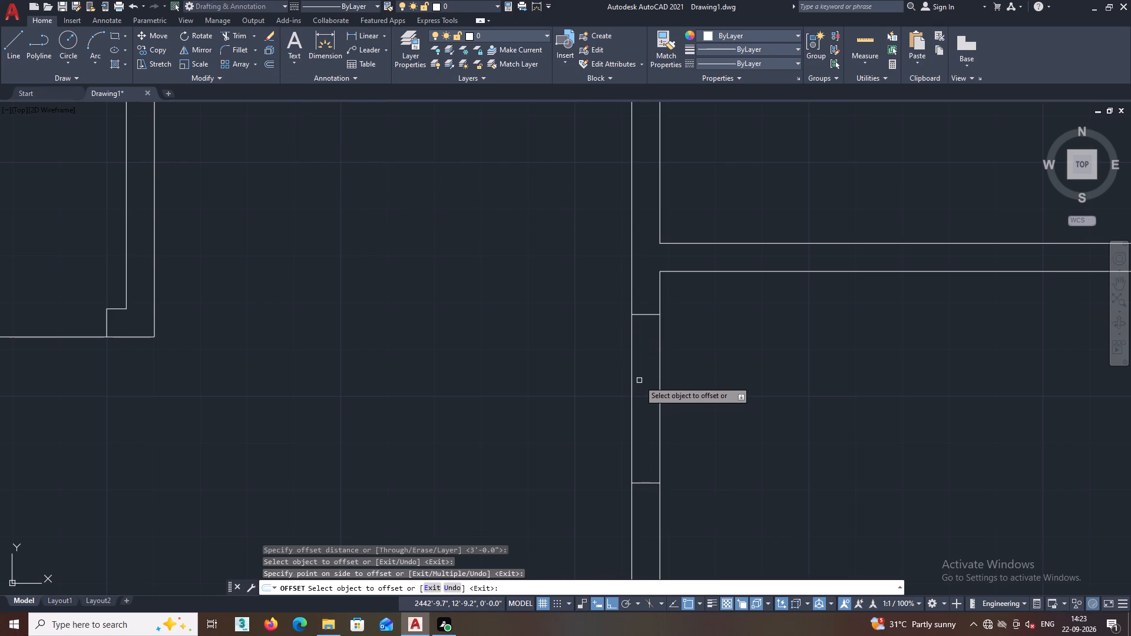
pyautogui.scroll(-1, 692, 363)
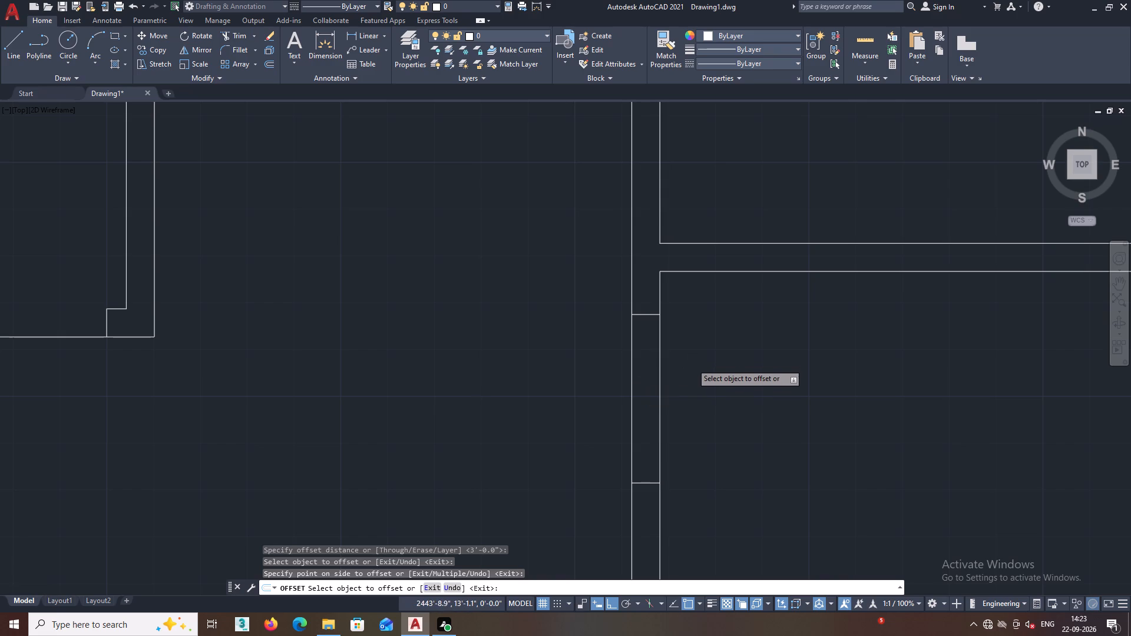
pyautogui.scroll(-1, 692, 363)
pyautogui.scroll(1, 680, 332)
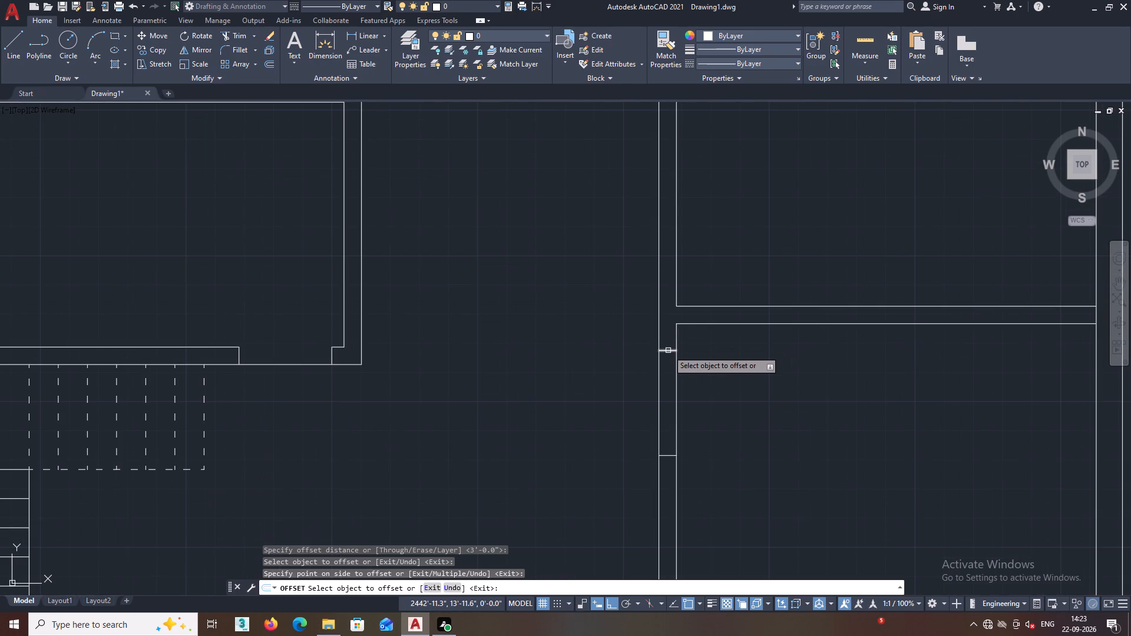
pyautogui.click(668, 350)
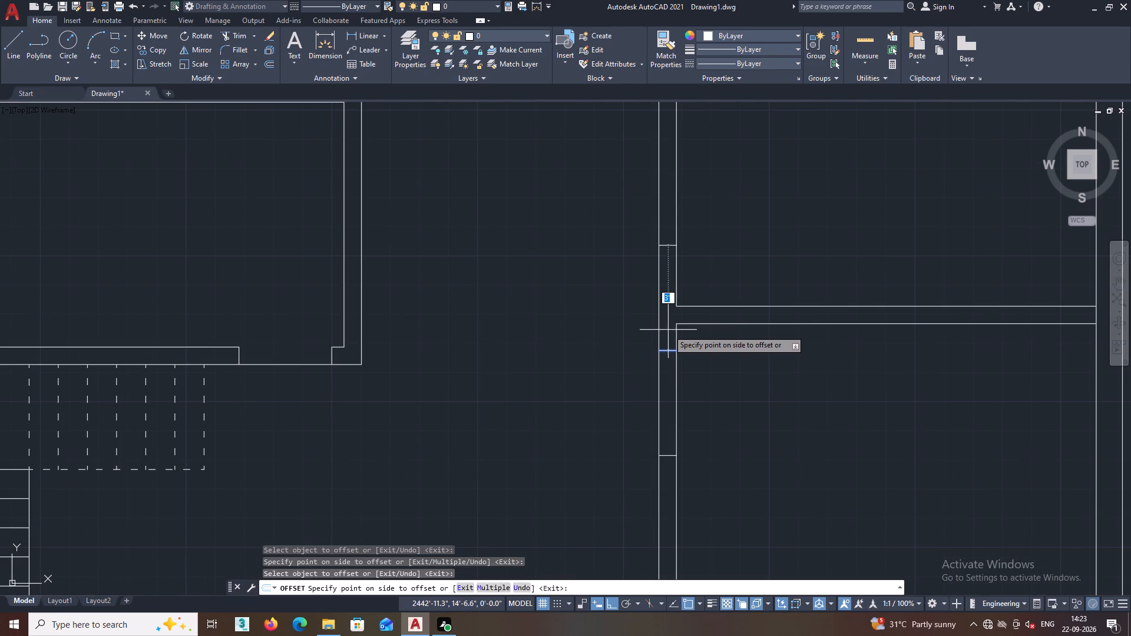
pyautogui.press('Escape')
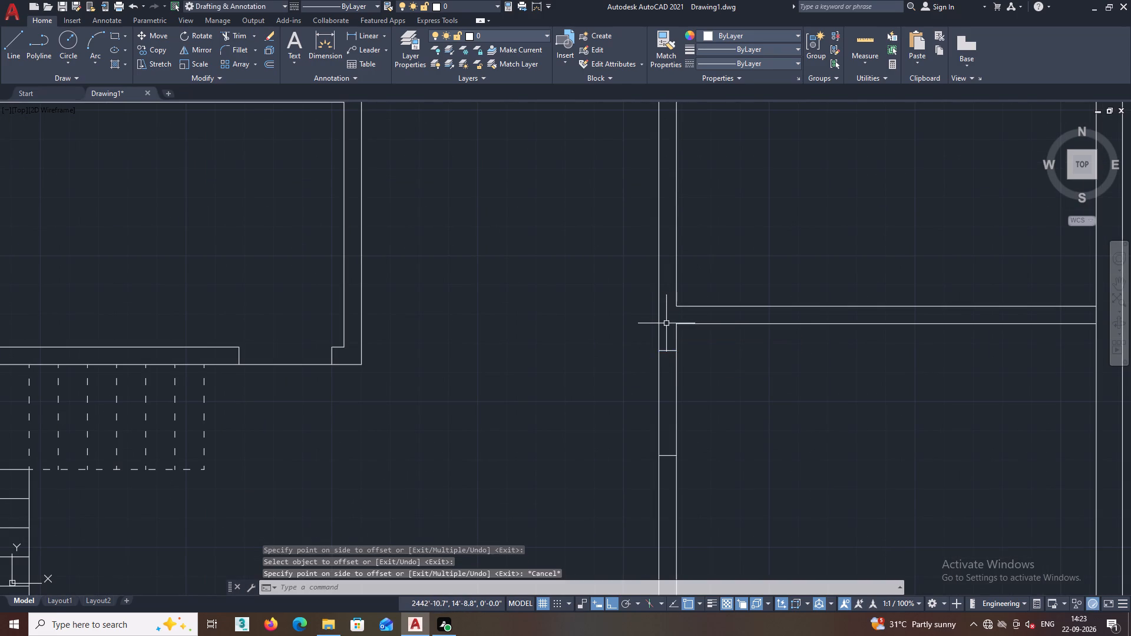
# Draw a horizontal line about 6" long across the long vertical wall, just above its junction with the upper right-hand partition.
pyautogui.click(15, 41)
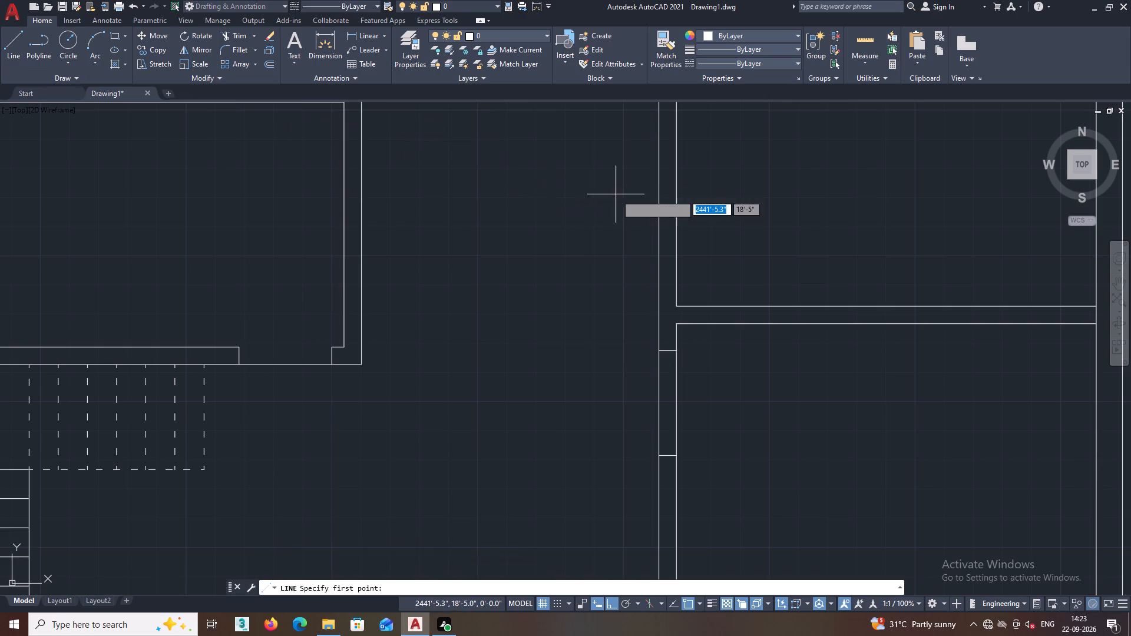
pyautogui.scroll(2, 672, 276)
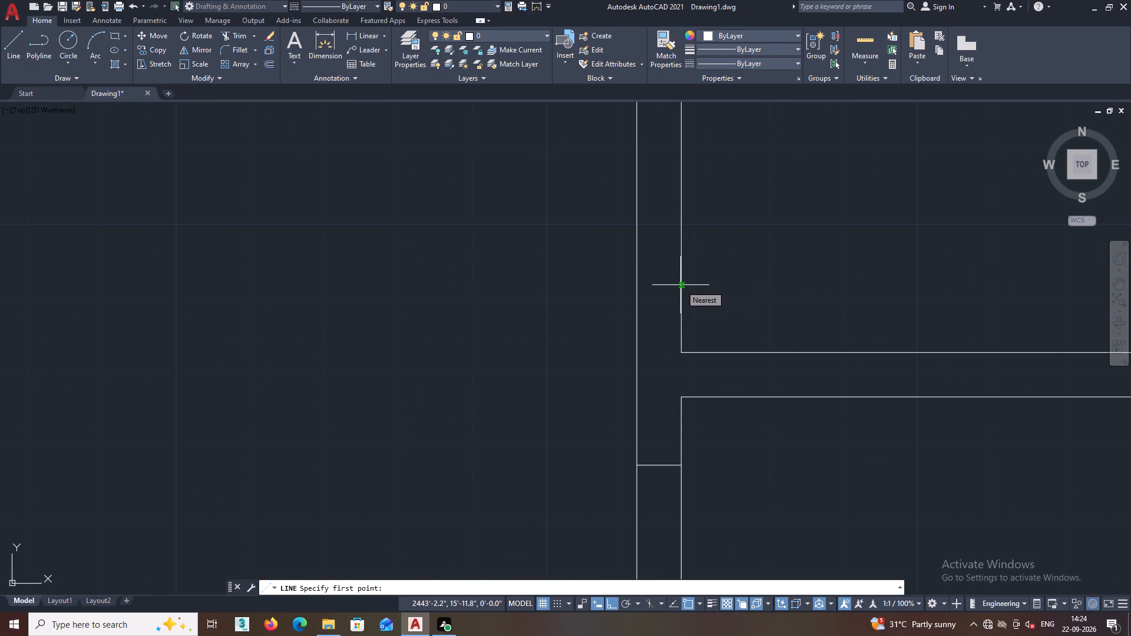
pyautogui.click(680, 285)
pyautogui.click(638, 284)
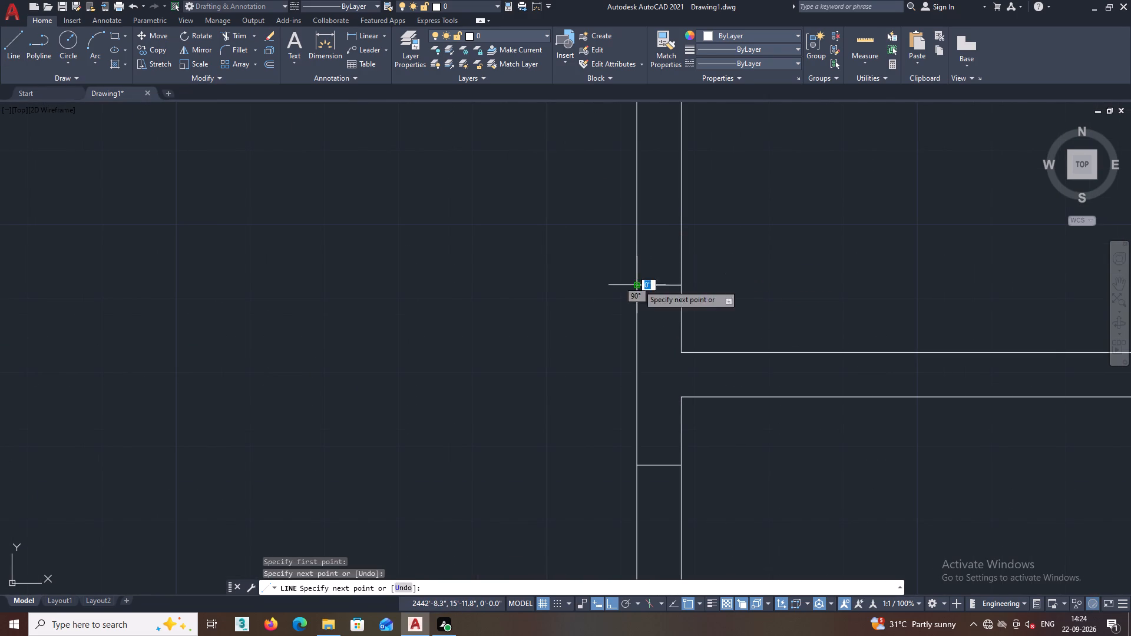
pyautogui.press('Escape')
# Offset the short line above the junction 3' upward to mark an opening for the room above the partition.
pyautogui.click(269, 62)
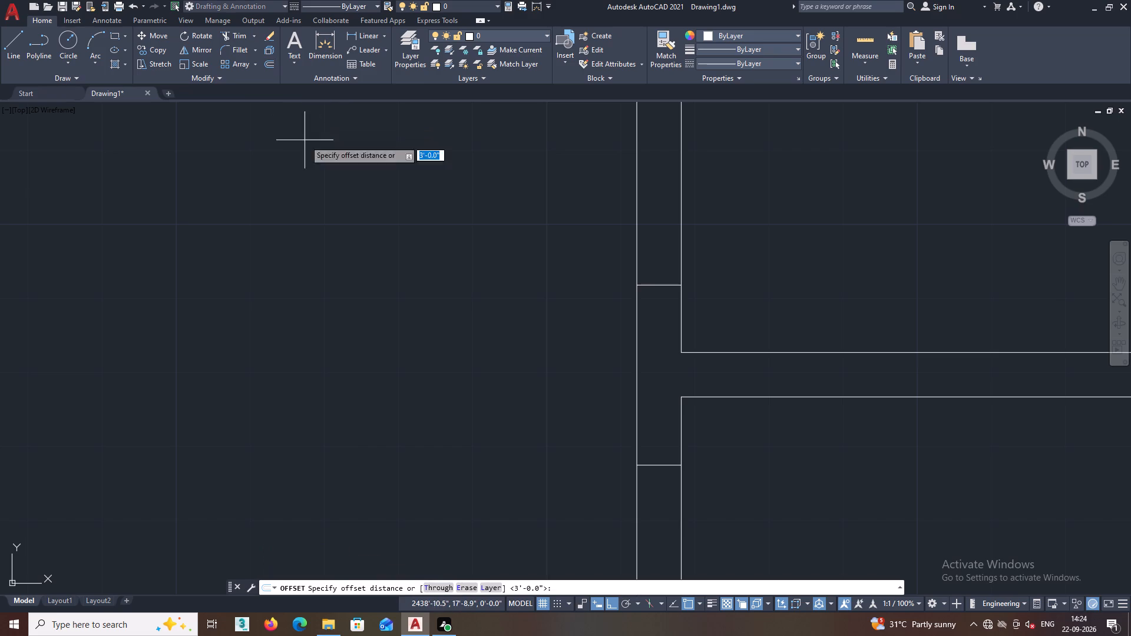
pyautogui.moveTo(366, 219); pyautogui.dragTo(353, 292, button='middle')
pyautogui.press('Return')
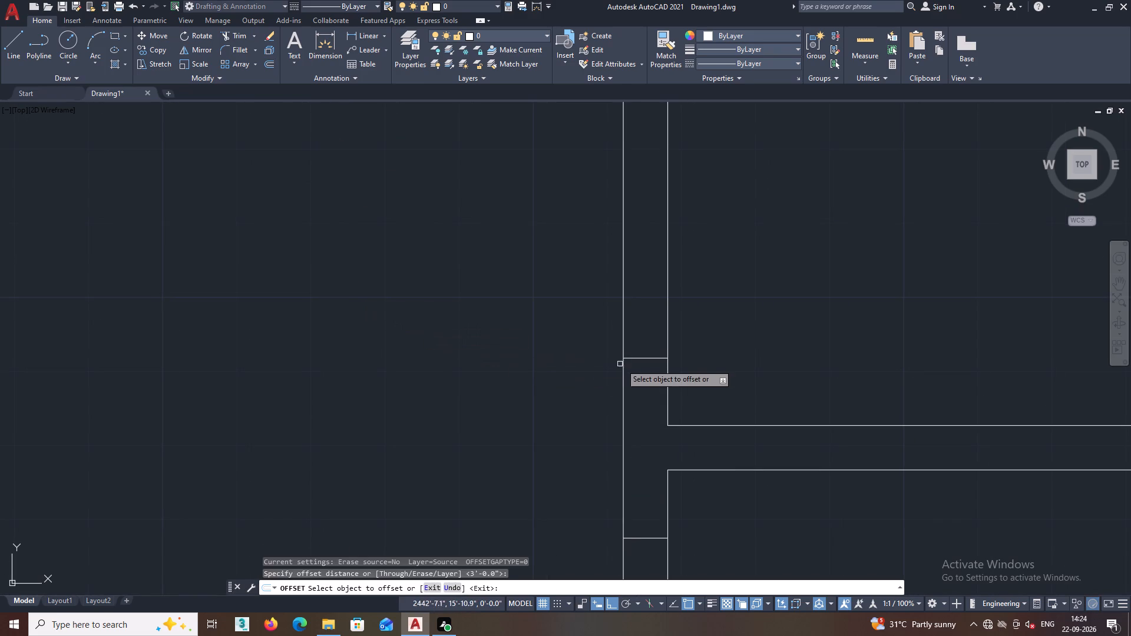
pyautogui.click(631, 359)
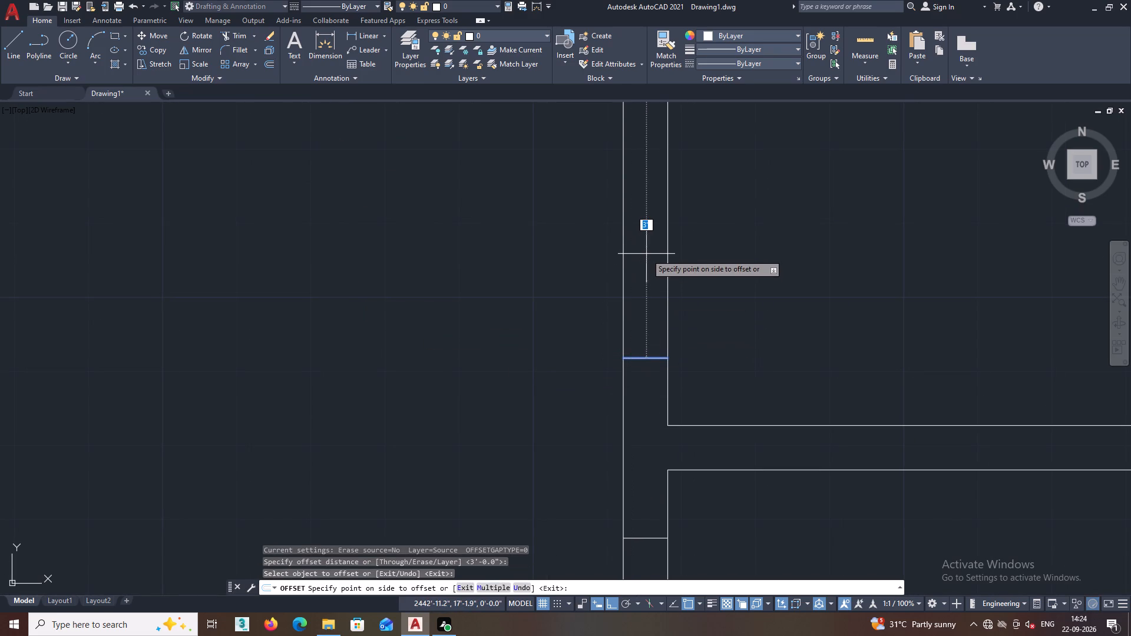
pyautogui.scroll(-1, 646, 254)
pyautogui.moveTo(645, 265); pyautogui.dragTo(644, 345, button='middle')
pyautogui.click(646, 327)
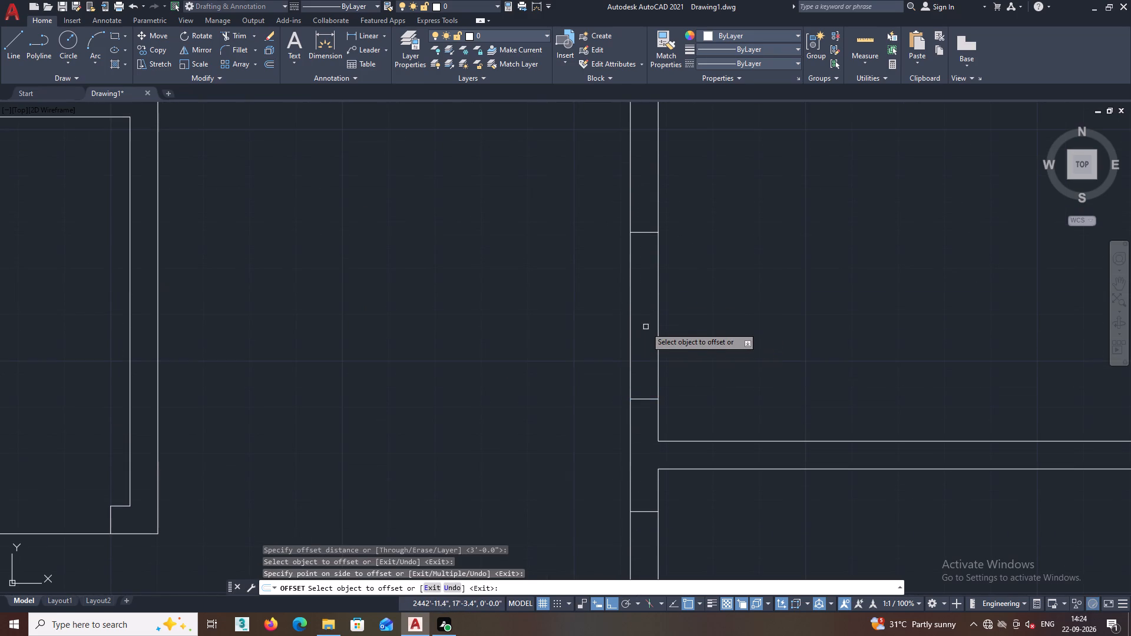
pyautogui.press('space')
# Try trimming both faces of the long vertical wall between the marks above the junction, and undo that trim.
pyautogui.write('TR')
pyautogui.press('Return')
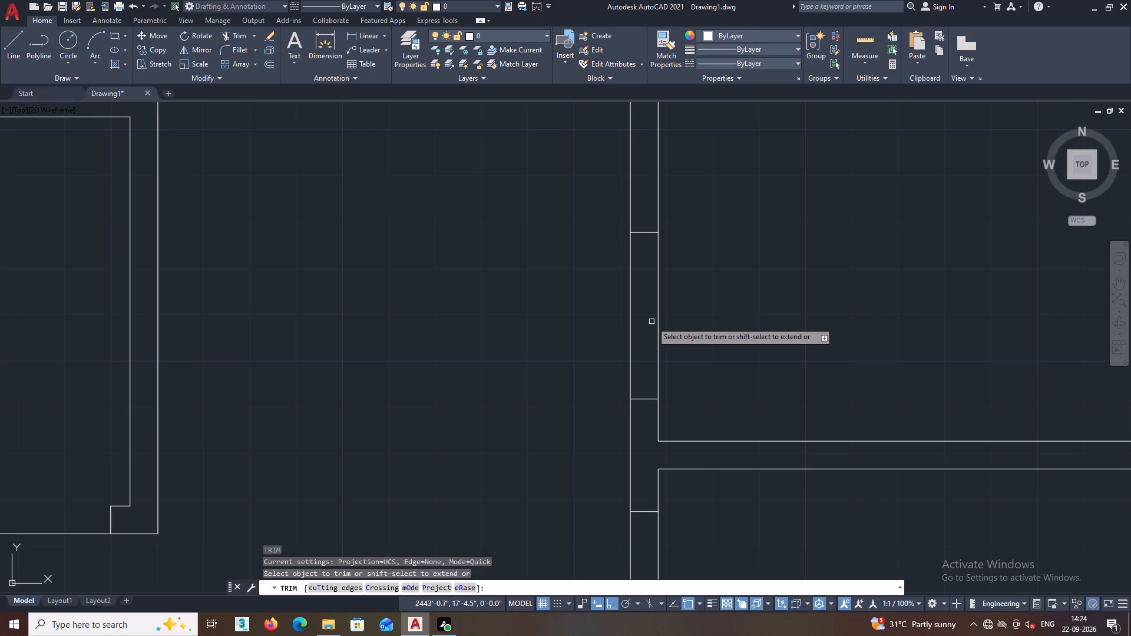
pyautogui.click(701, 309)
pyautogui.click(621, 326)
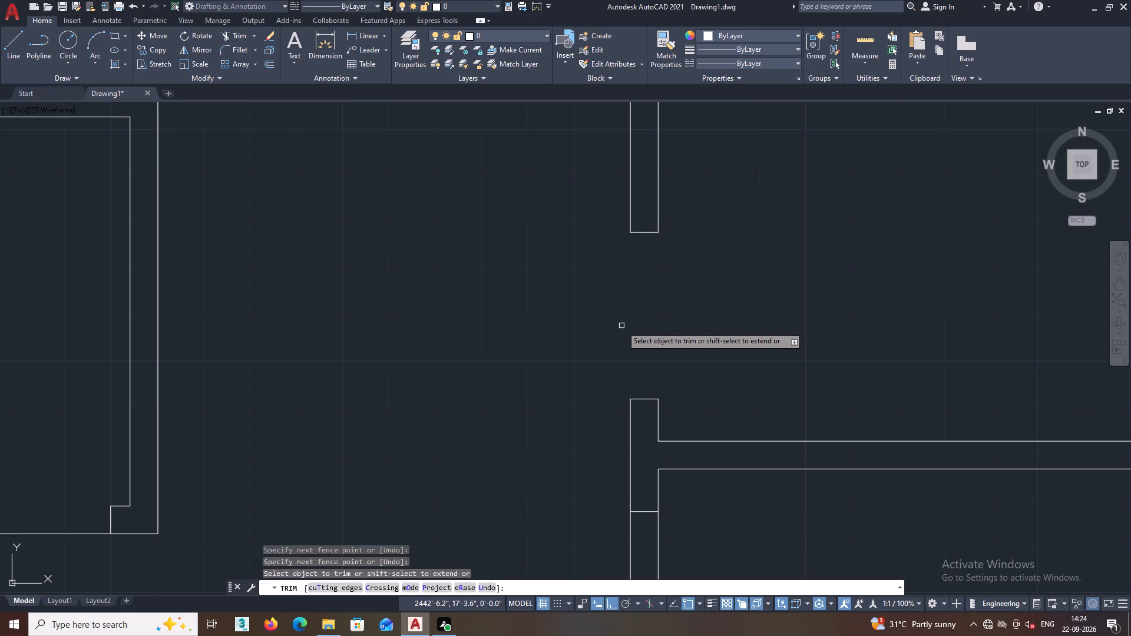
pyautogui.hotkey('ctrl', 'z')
# Trim only the right-hand face of the long vertical wall between the 3' opening marks above and below the partition junction.
pyautogui.click(684, 315)
pyautogui.click(646, 319)
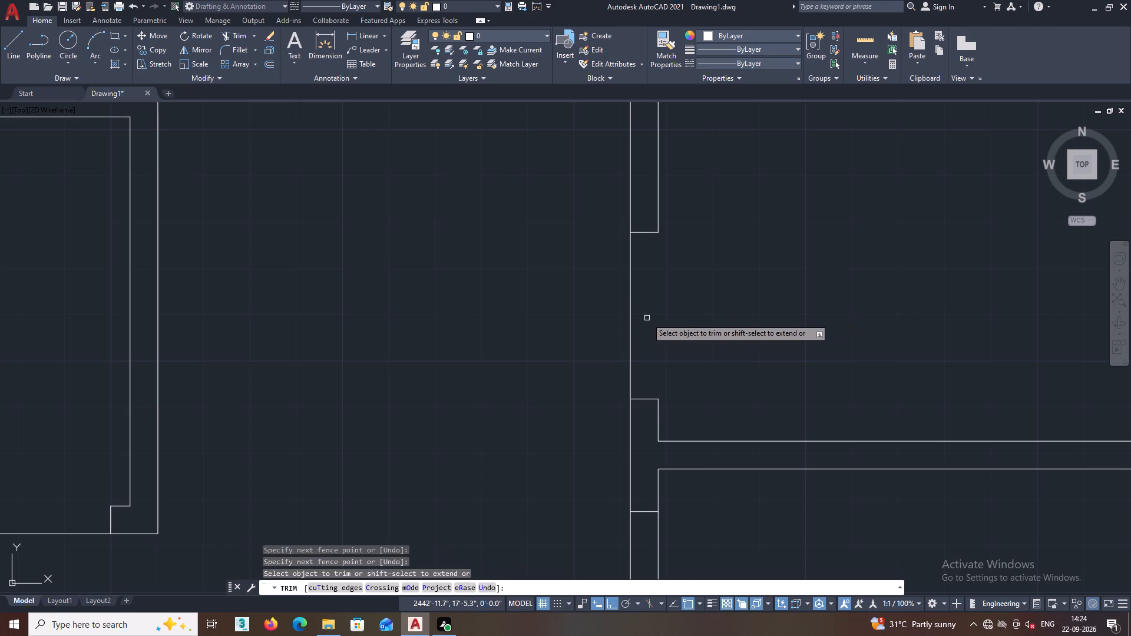
pyautogui.moveTo(649, 442); pyautogui.dragTo(654, 323, button='middle')
pyautogui.moveTo(638, 418); pyautogui.dragTo(656, 346, button='middle')
pyautogui.click(701, 404)
pyautogui.click(665, 410)
# Draw a vertical line about 6" long across the upper horizontal wall, just right of the partition between the two smaller top rooms.
pyautogui.scroll(-1, 682, 389)
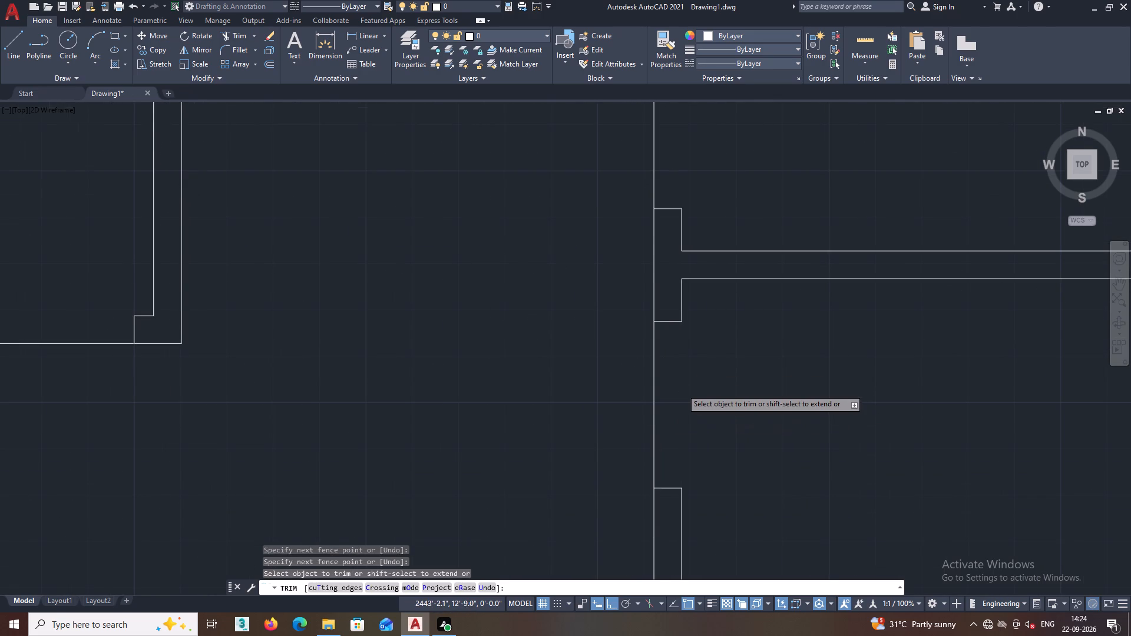
pyautogui.scroll(-1, 684, 386)
pyautogui.moveTo(692, 383); pyautogui.dragTo(696, 509, button='middle')
pyautogui.moveTo(715, 366); pyautogui.dragTo(714, 371, button='middle')
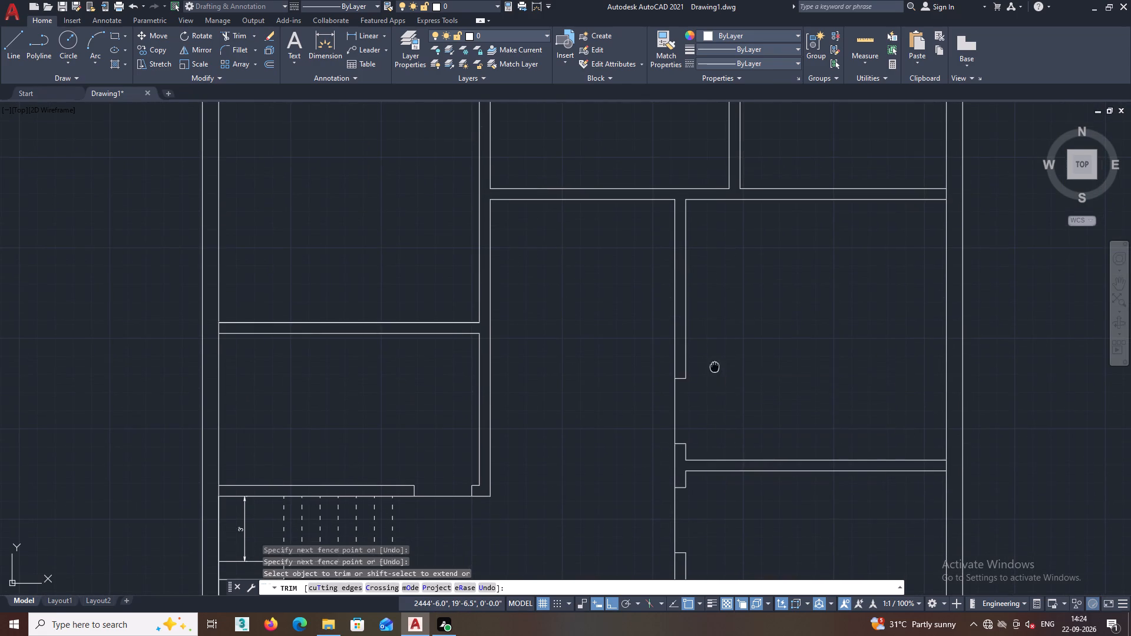
pyautogui.moveTo(714, 371); pyautogui.dragTo(683, 499, button='middle')
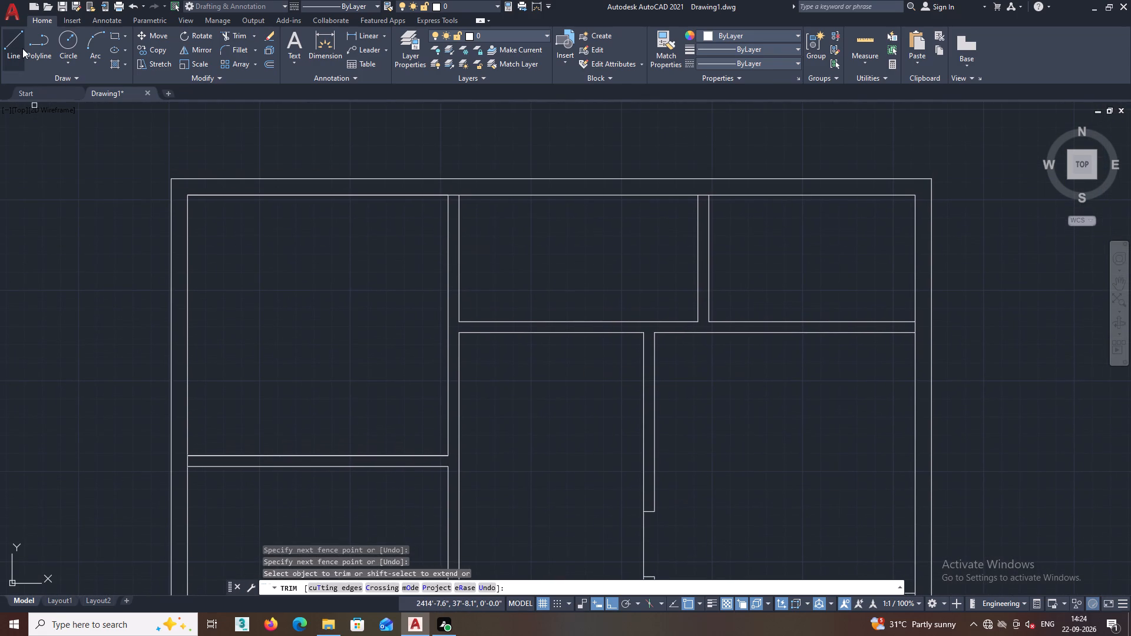
pyautogui.click(21, 42)
pyautogui.scroll(1, 716, 334)
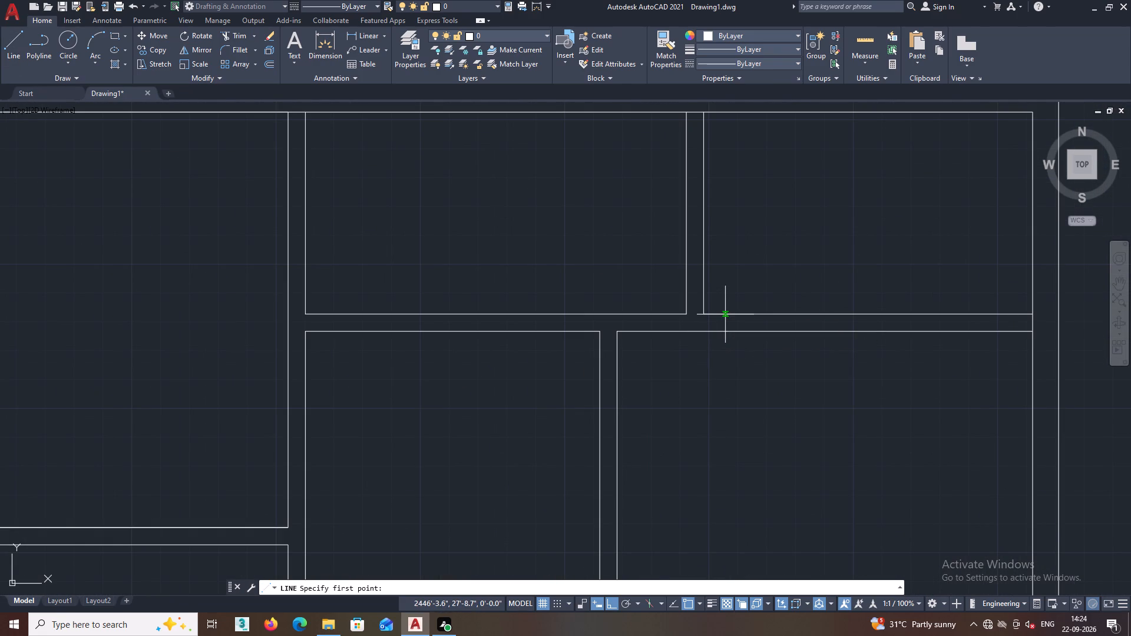
pyautogui.click(726, 314)
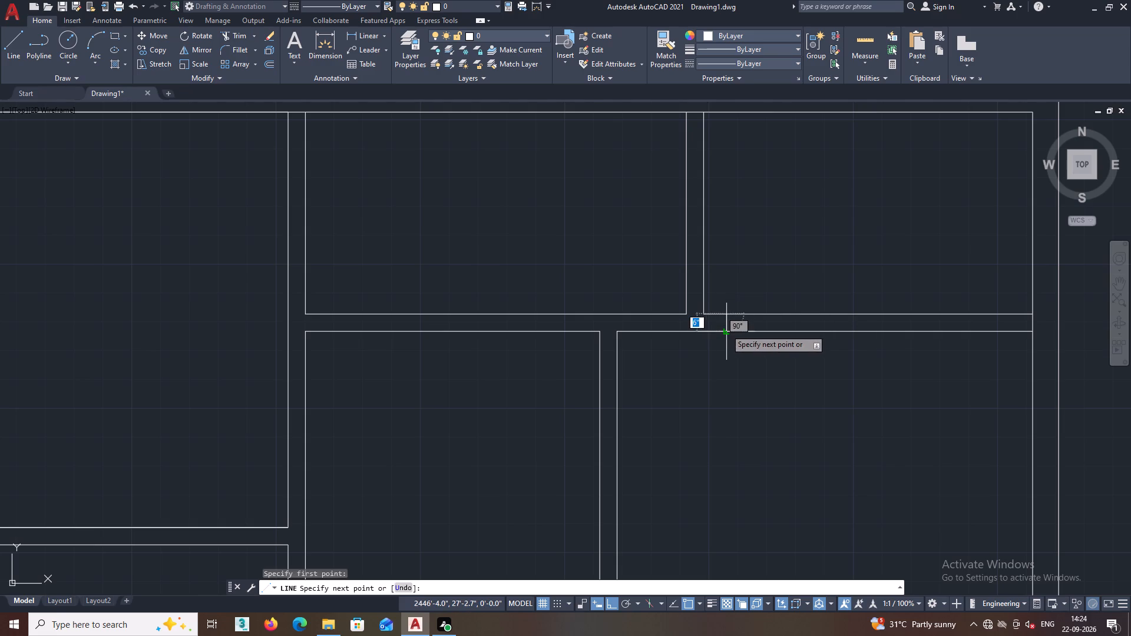
pyautogui.click(726, 329)
pyautogui.press('space')
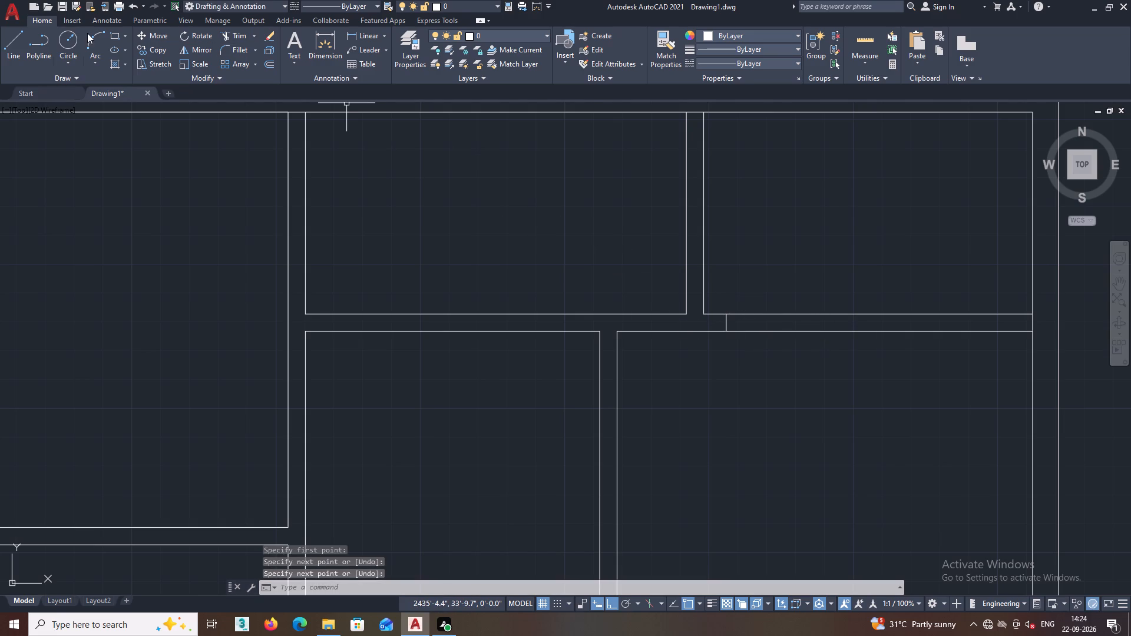
# Draw a vertical line about 6" long across the upper horizontal wall, just left of its junction with the long vertical wall.
pyautogui.click(21, 36)
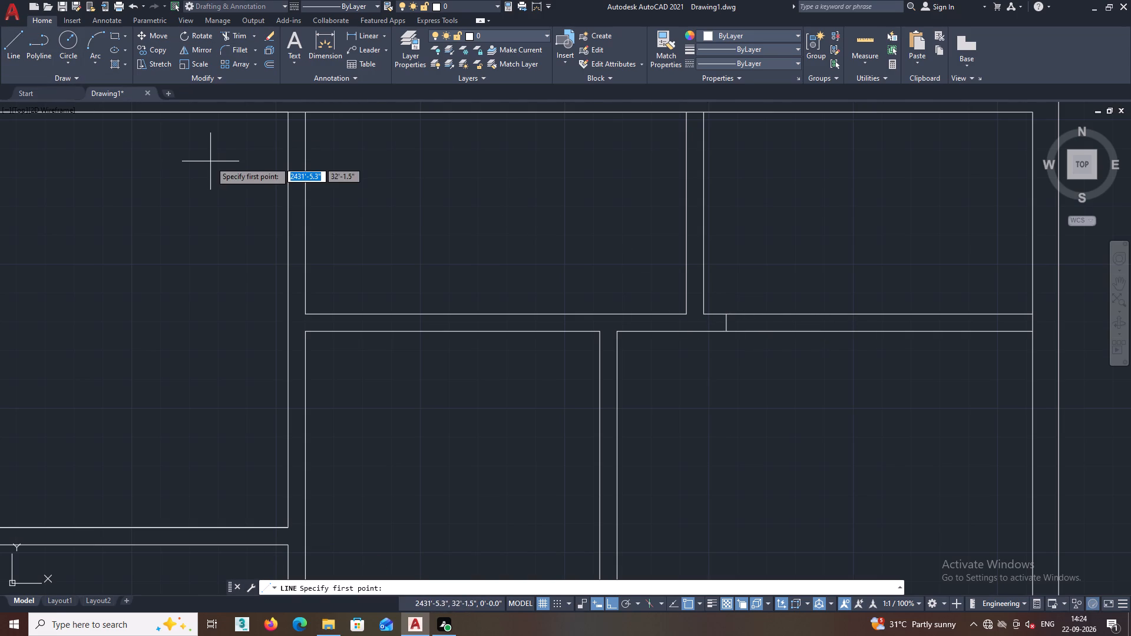
pyautogui.scroll(1, 583, 330)
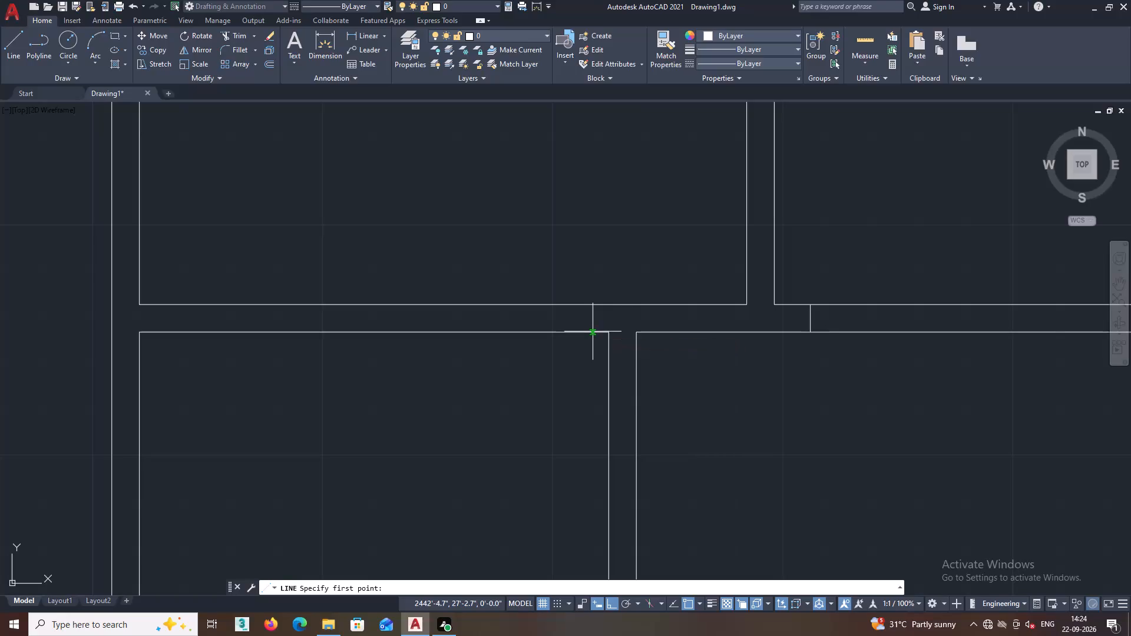
pyautogui.click(593, 332)
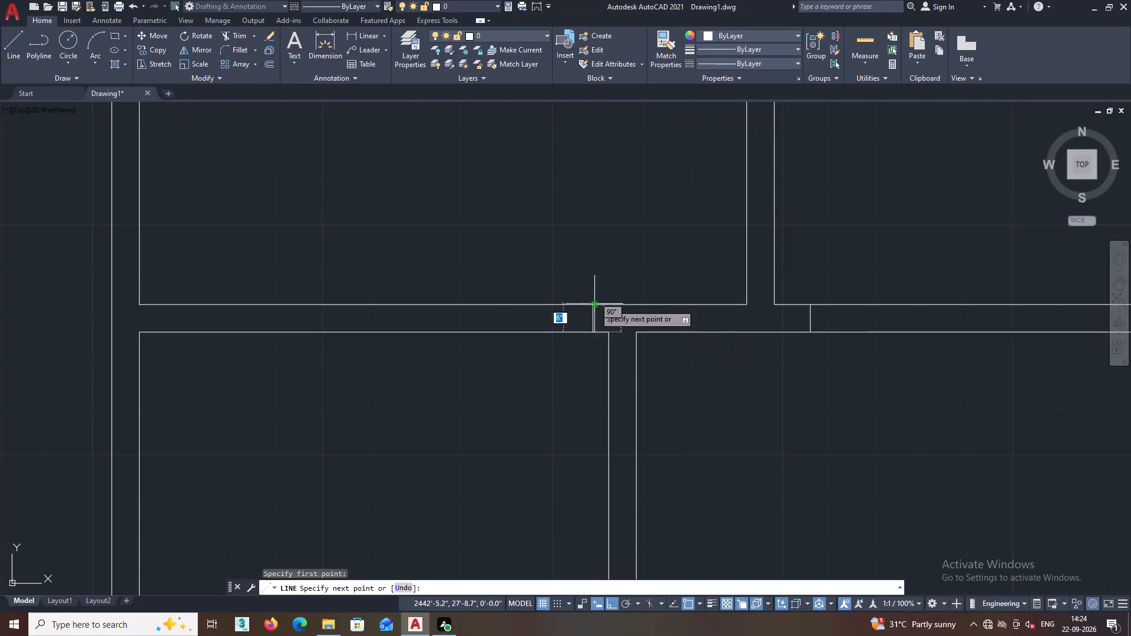
pyautogui.click(593, 306)
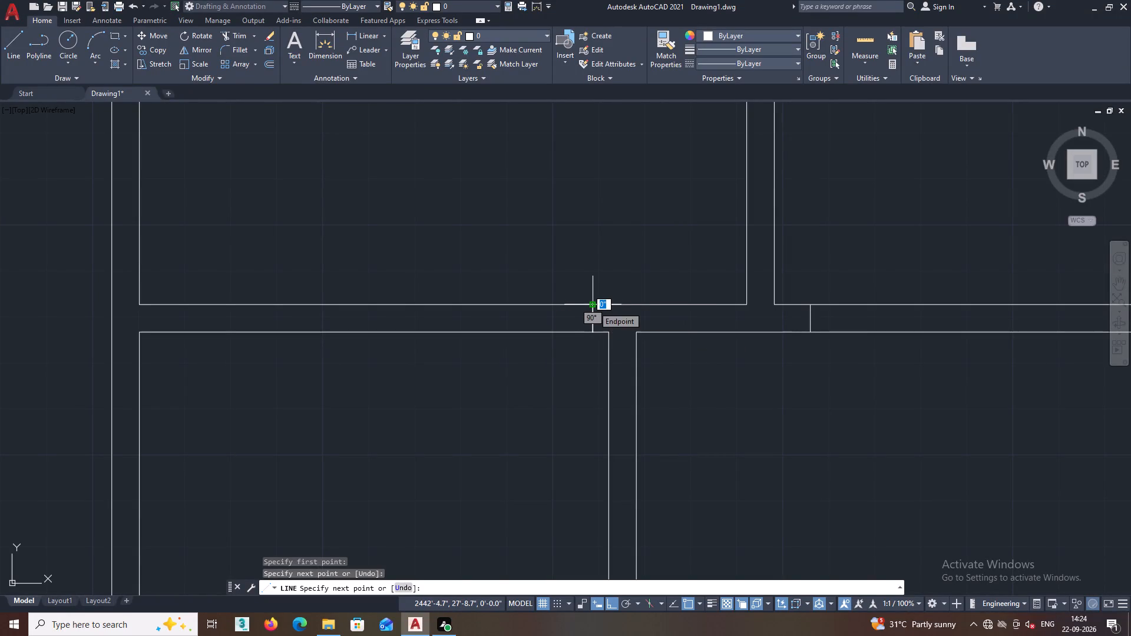
pyautogui.press('Escape')
# Offset the two short lines across the upper horizontal wall by 3', the right one rightward and the left one leftward.
pyautogui.click(272, 63)
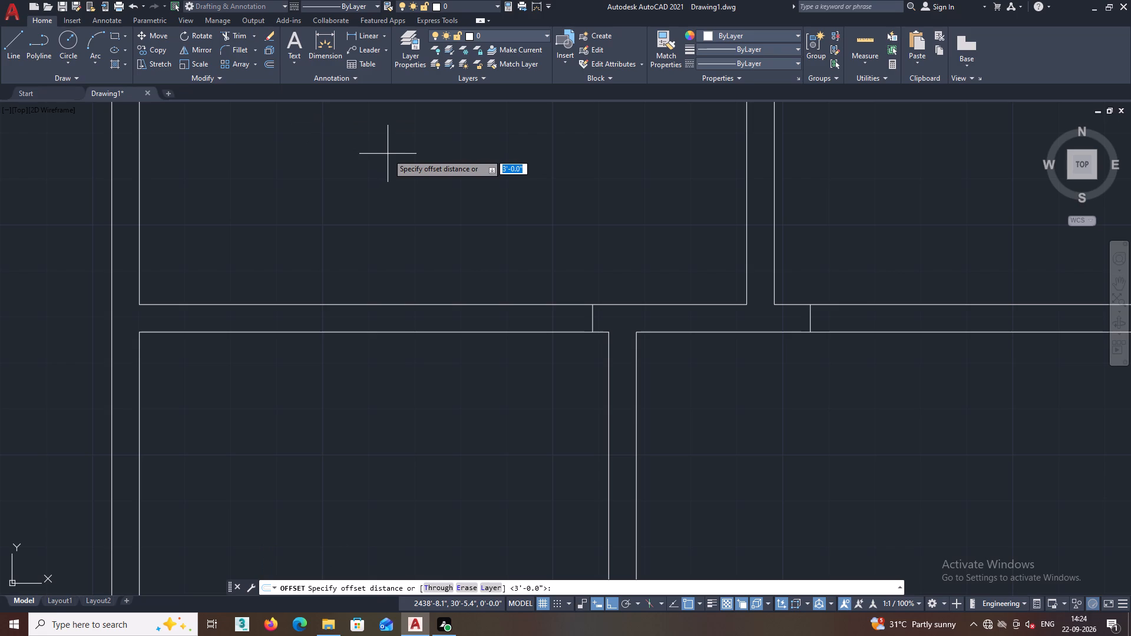
pyautogui.press('Return')
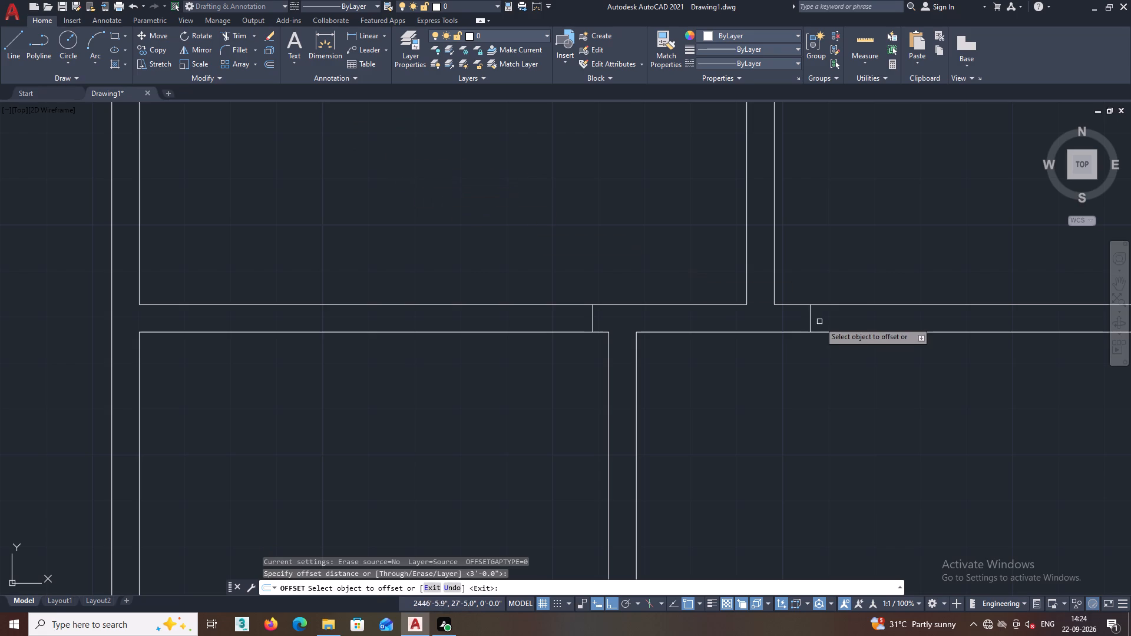
pyautogui.scroll(2, 819, 320)
pyautogui.click(792, 331)
pyautogui.click(869, 317)
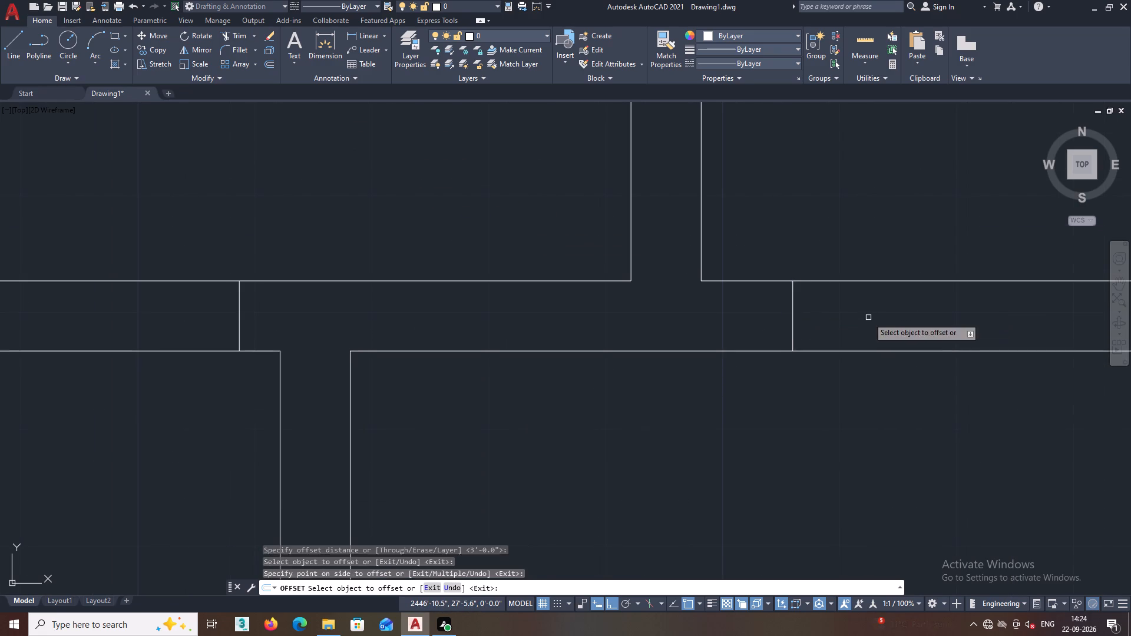
pyautogui.scroll(-2, 702, 312)
pyautogui.click(521, 317)
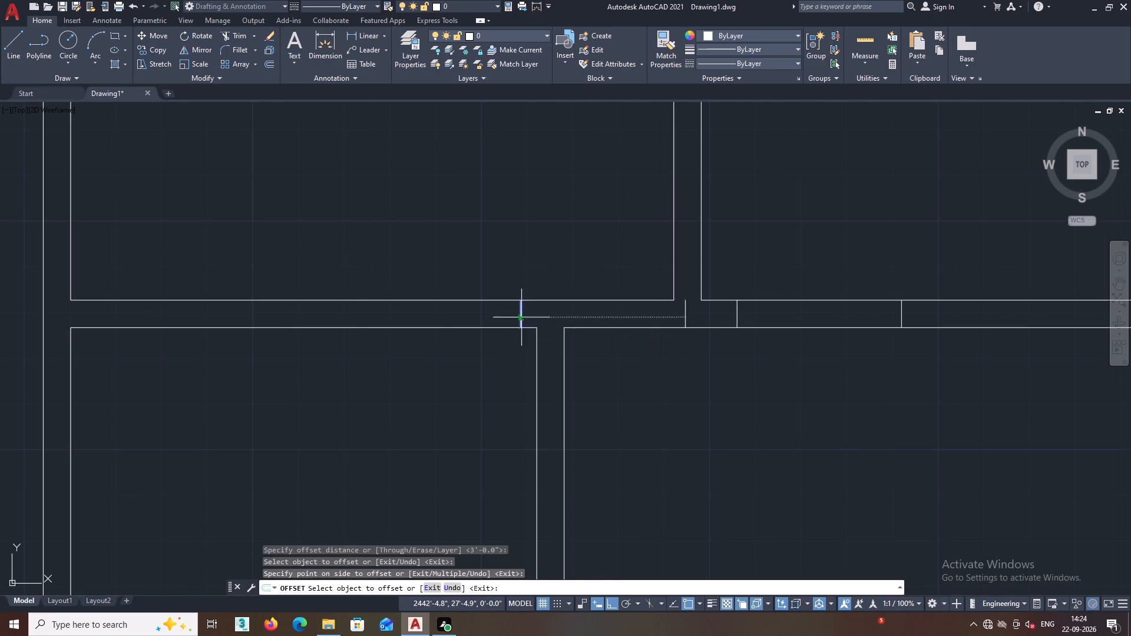
pyautogui.click(451, 314)
pyautogui.moveTo(438, 360); pyautogui.dragTo(535, 360, button='middle')
pyautogui.press('space')
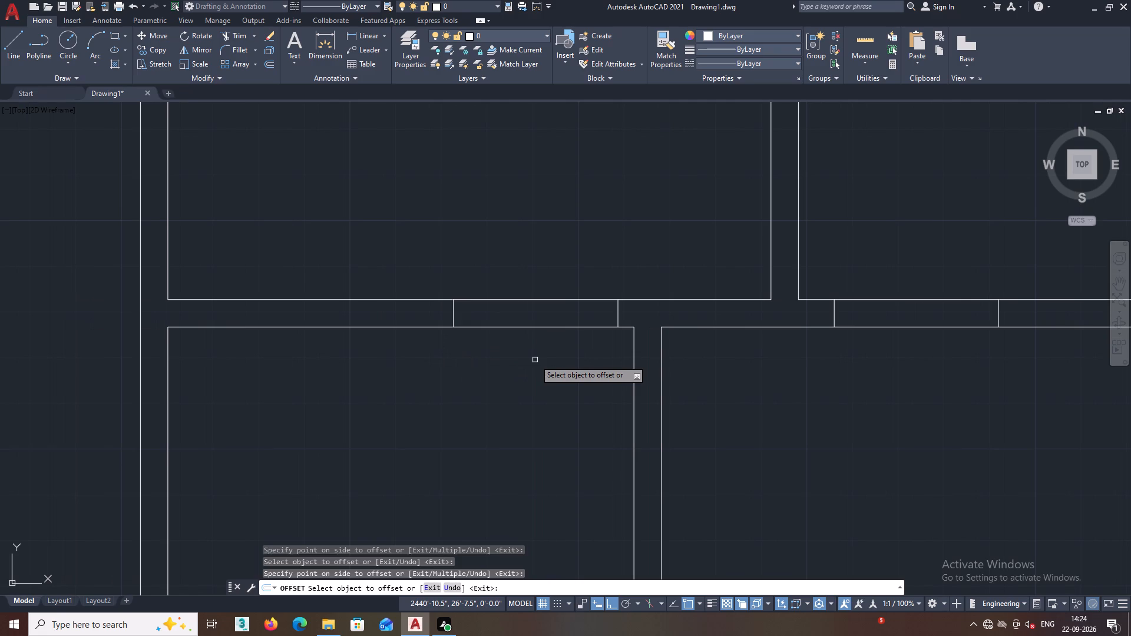
# Trim the upper face of the upper horizontal wall between each pair of 3' opening marks.
pyautogui.write('TR')
pyautogui.press('Return')
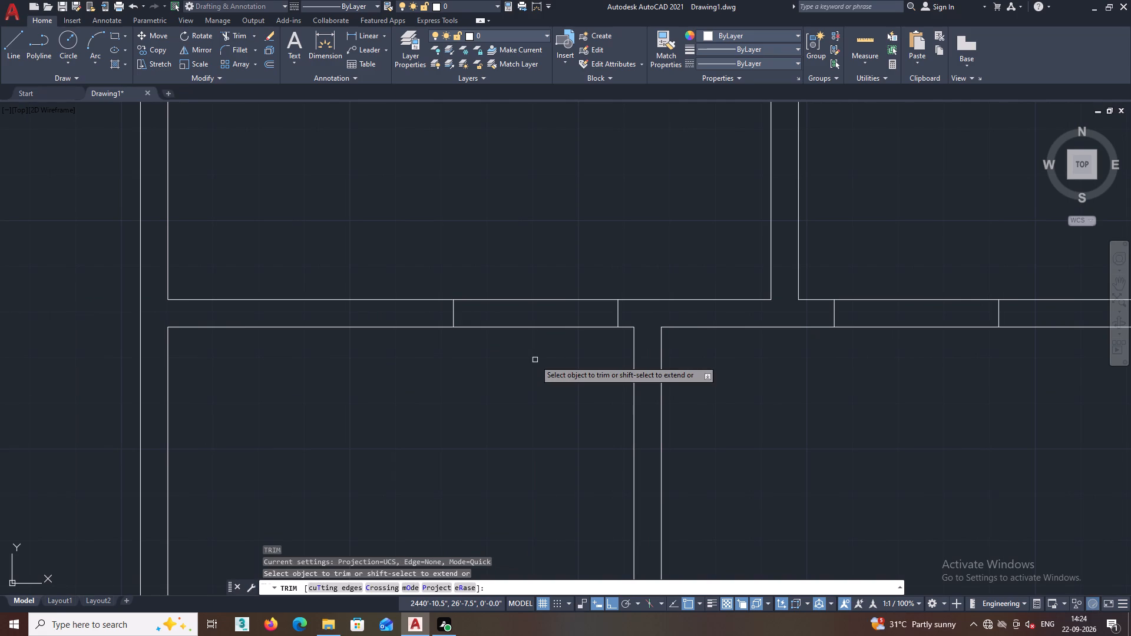
pyautogui.click(544, 280)
pyautogui.click(540, 307)
pyautogui.moveTo(549, 300); pyautogui.dragTo(505, 324, button='middle')
pyautogui.scroll(-1, 521, 313)
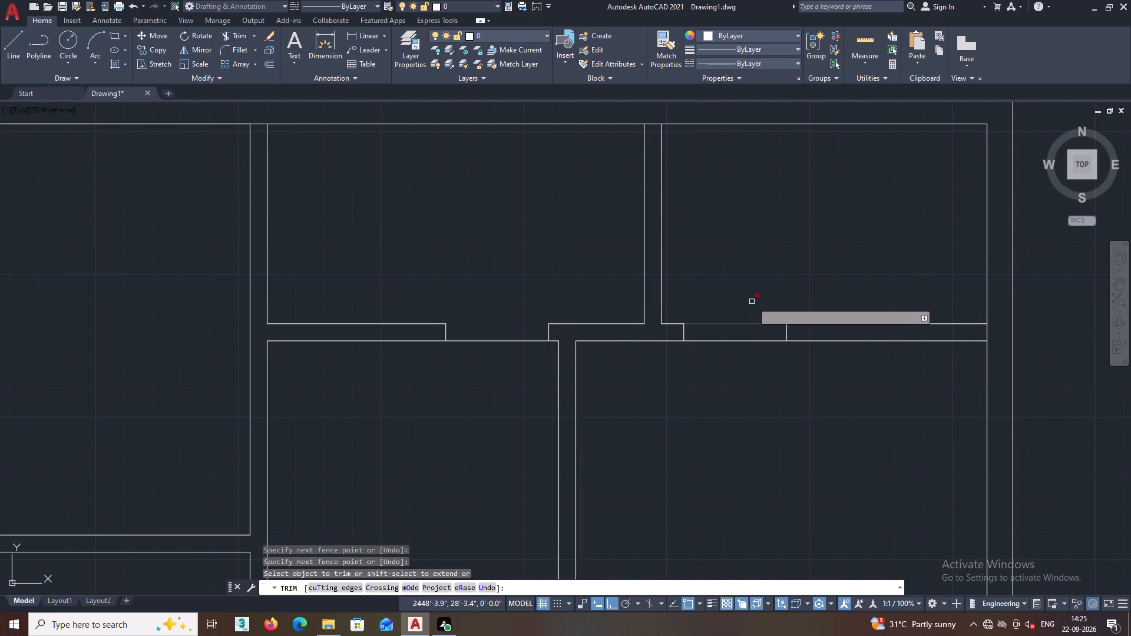
pyautogui.click(751, 299)
pyautogui.click(748, 327)
pyautogui.middleClick(748, 318)
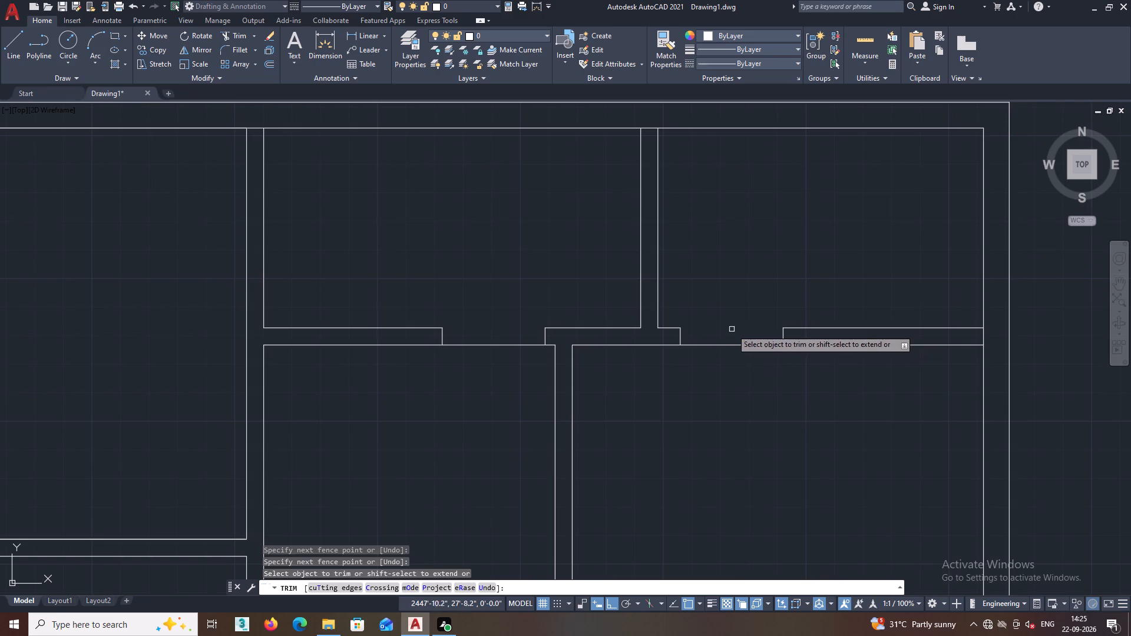
# Draw a horizontal line about 6" long across the vertical wall right of the top-left room, just above that room's lower wall.
pyautogui.scroll(-1, 701, 409)
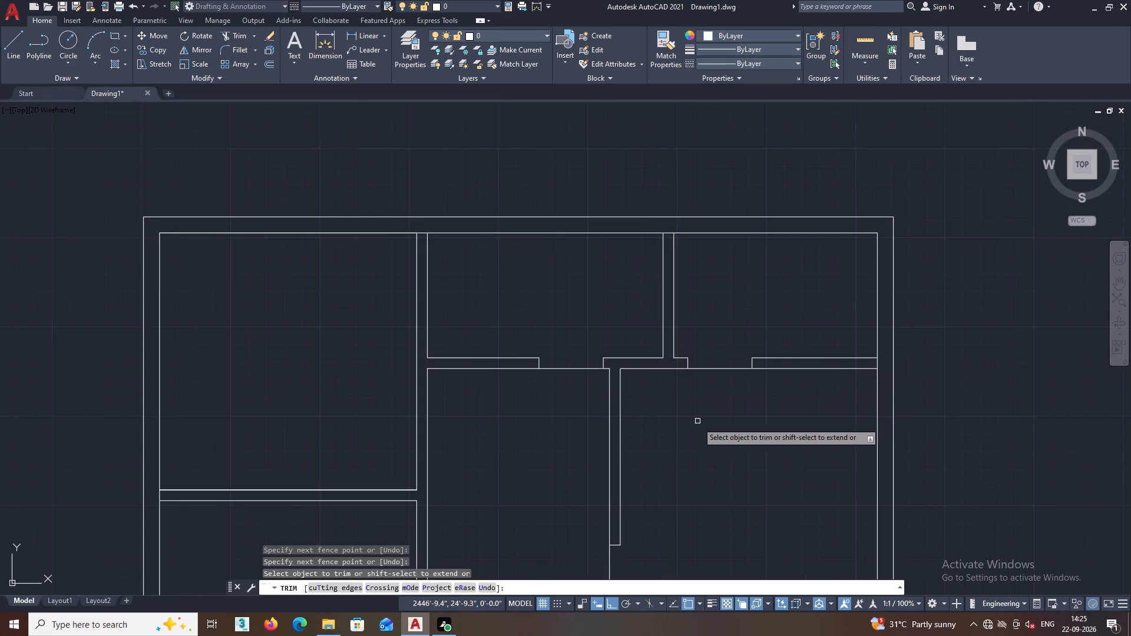
pyautogui.moveTo(690, 439); pyautogui.dragTo(748, 423, button='middle')
pyautogui.moveTo(591, 440); pyautogui.dragTo(606, 426, button='middle')
pyautogui.click(11, 41)
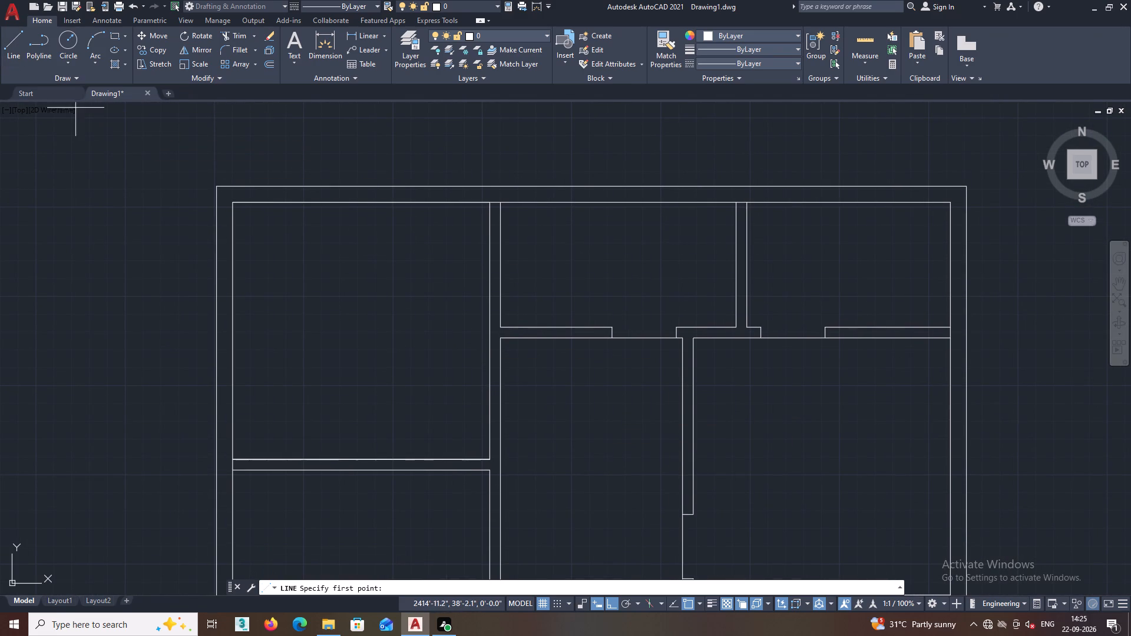
pyautogui.moveTo(516, 481); pyautogui.dragTo(605, 461, button='middle')
pyautogui.scroll(2, 576, 451)
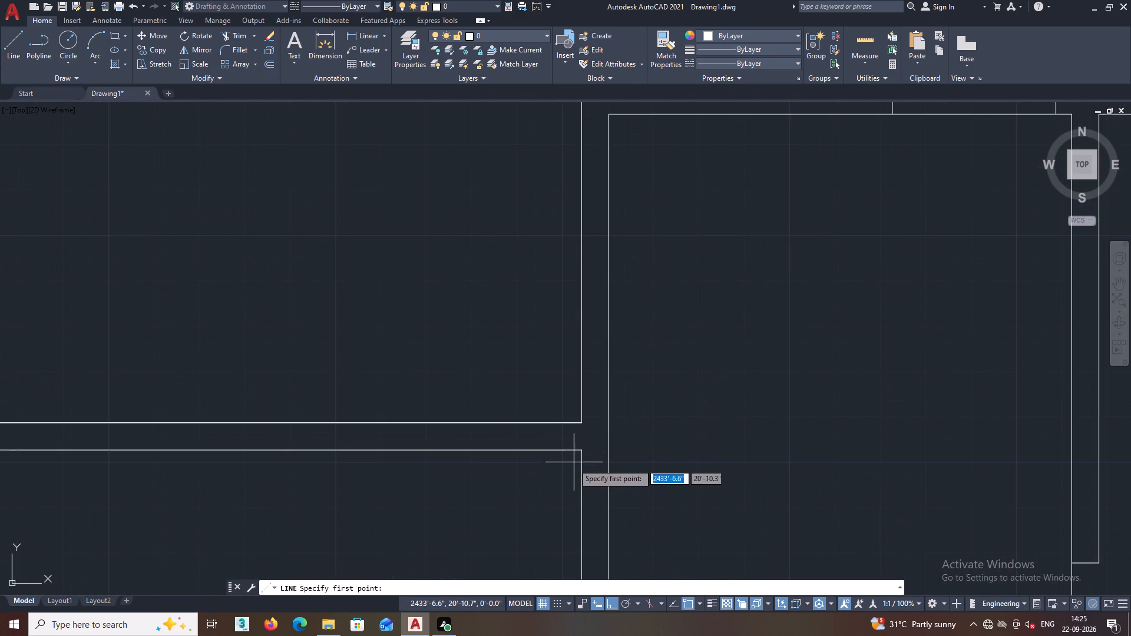
pyautogui.moveTo(597, 532); pyautogui.dragTo(639, 419, button='middle')
pyautogui.moveTo(627, 274); pyautogui.dragTo(592, 373, button='middle')
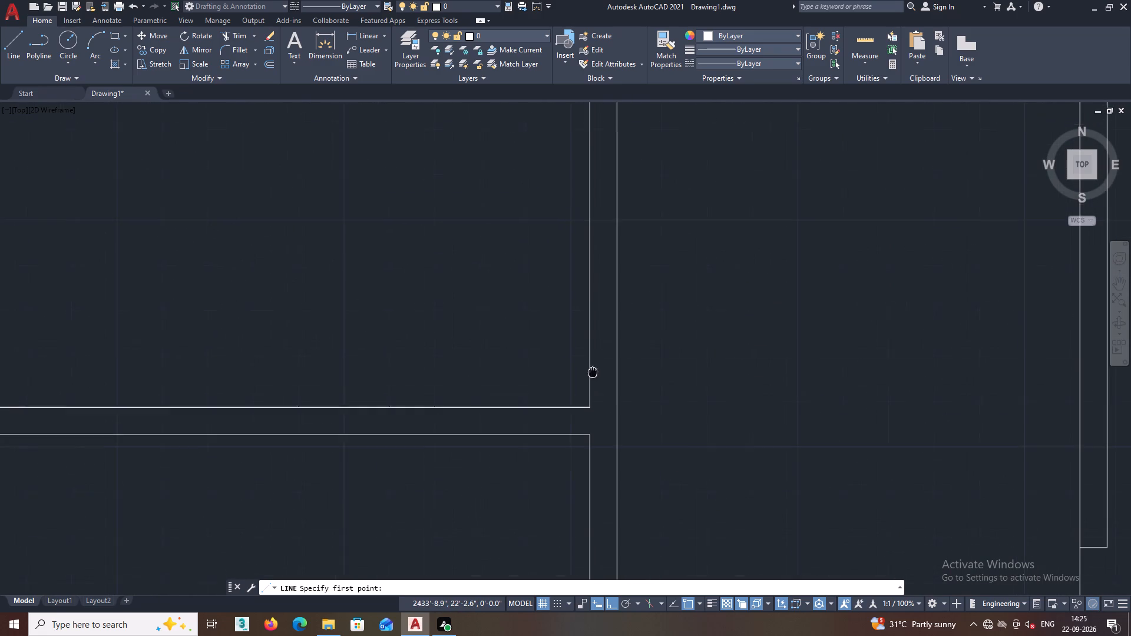
pyautogui.scroll(1, 591, 374)
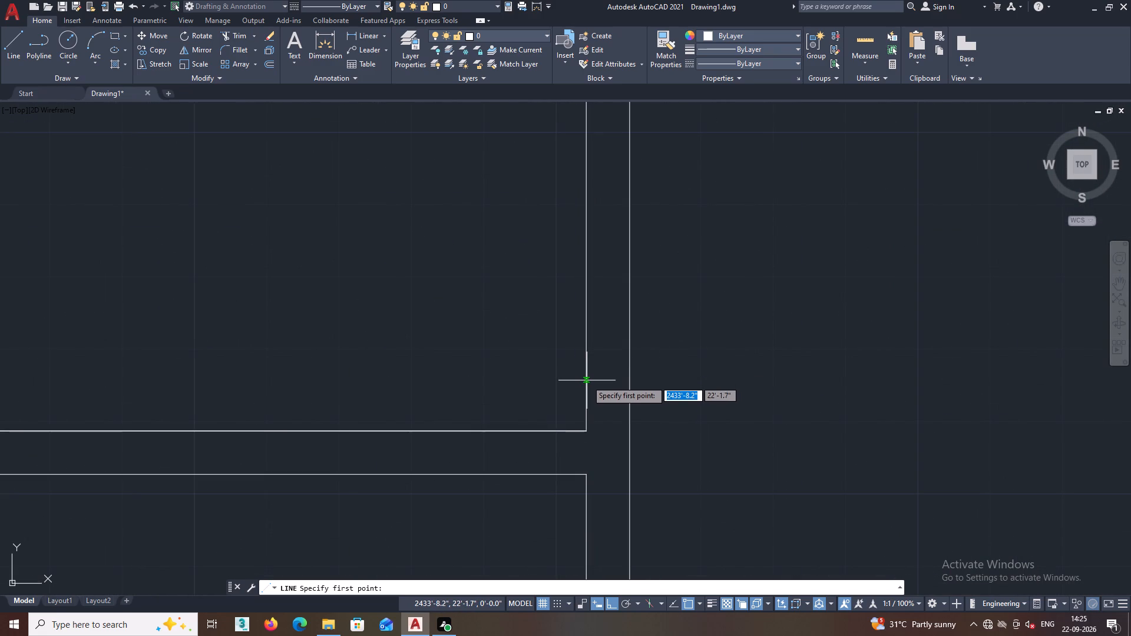
pyautogui.click(587, 380)
pyautogui.click(631, 380)
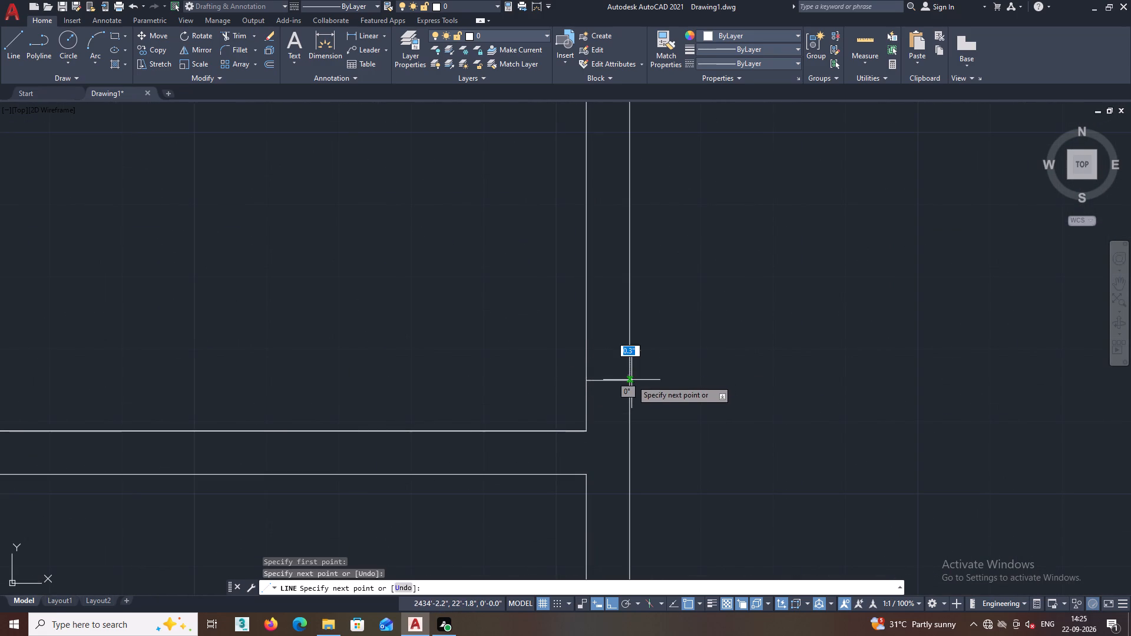
pyautogui.press('space')
# Offset the short line across the top-left room's right wall upward by 3'.
pyautogui.click(267, 63)
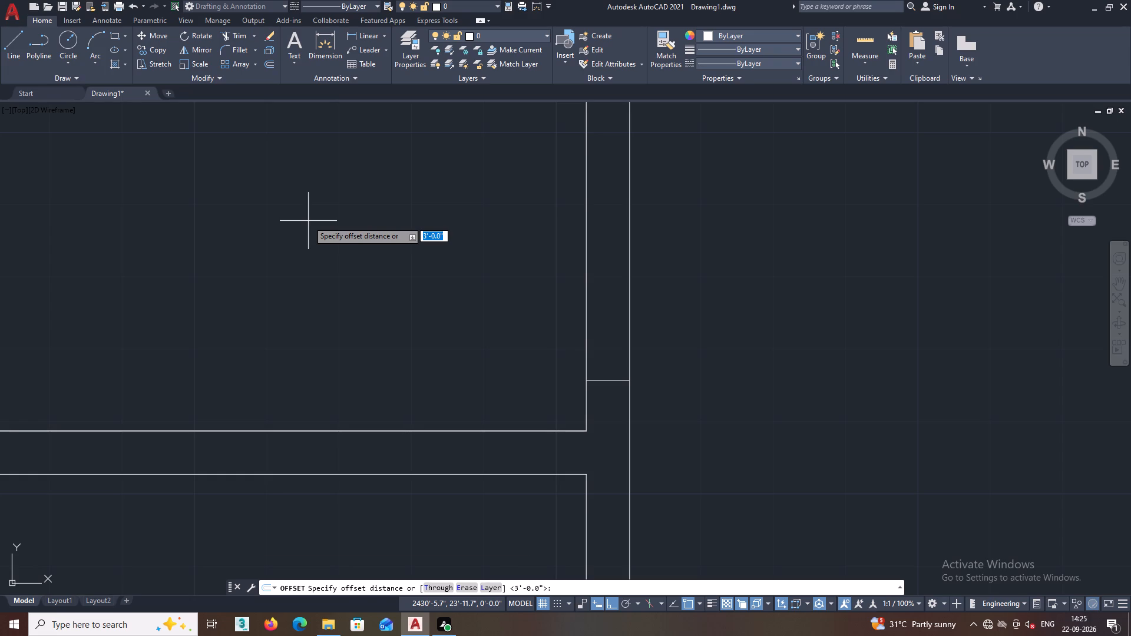
pyautogui.press('Return')
pyautogui.moveTo(470, 329); pyautogui.dragTo(402, 436, button='middle')
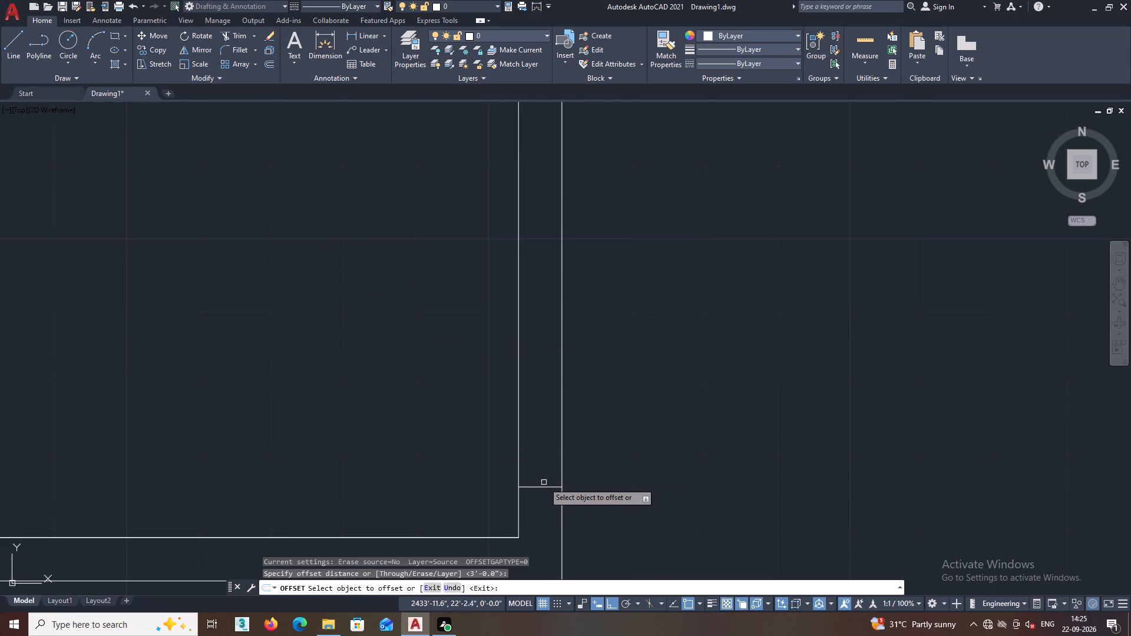
pyautogui.click(538, 488)
pyautogui.click(537, 356)
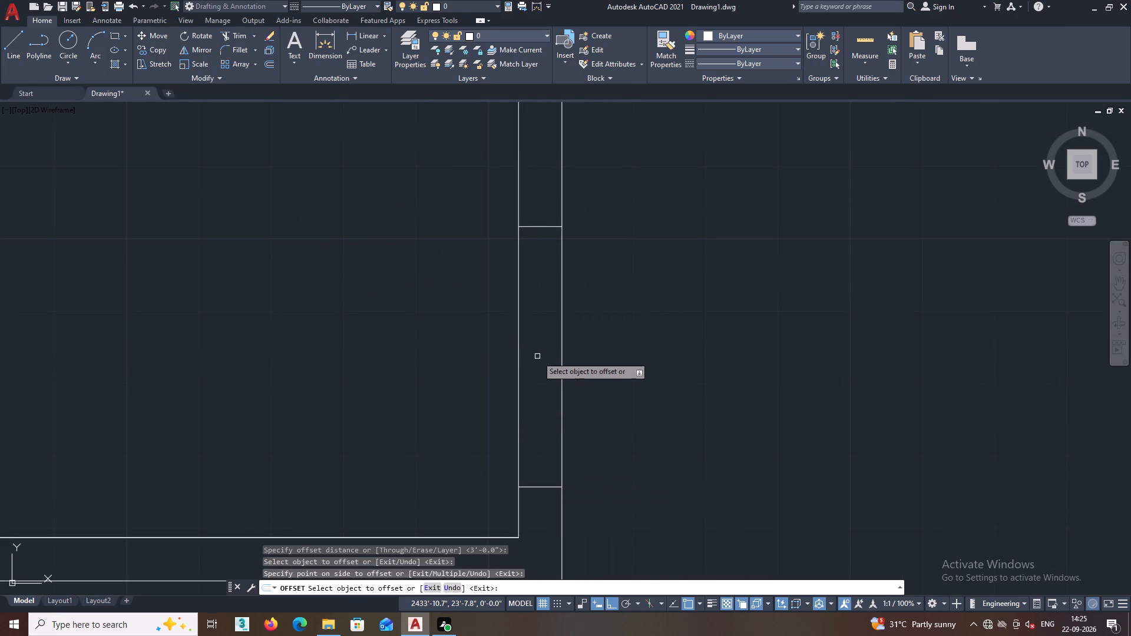
# Trim the left face of the top-left room's right wall between the two 3' opening marks.
pyautogui.scroll(-1, 537, 358)
pyautogui.moveTo(537, 359); pyautogui.dragTo(557, 352, button='middle')
pyautogui.press('space')
pyautogui.write('TR')
pyautogui.press('Return')
pyautogui.click(548, 345)
pyautogui.click(531, 347)
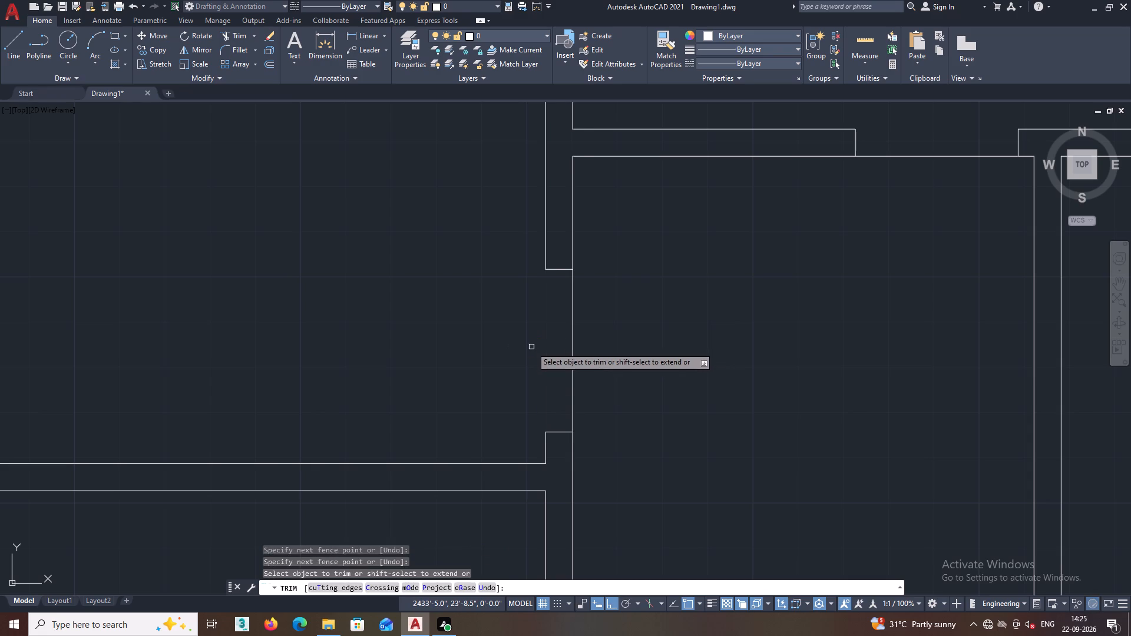
# Examine the whole floor plan, checking the walls and openings of every room down to the bottom outer wall.
pyautogui.moveTo(531, 347); pyautogui.dragTo(551, 364, button='middle')
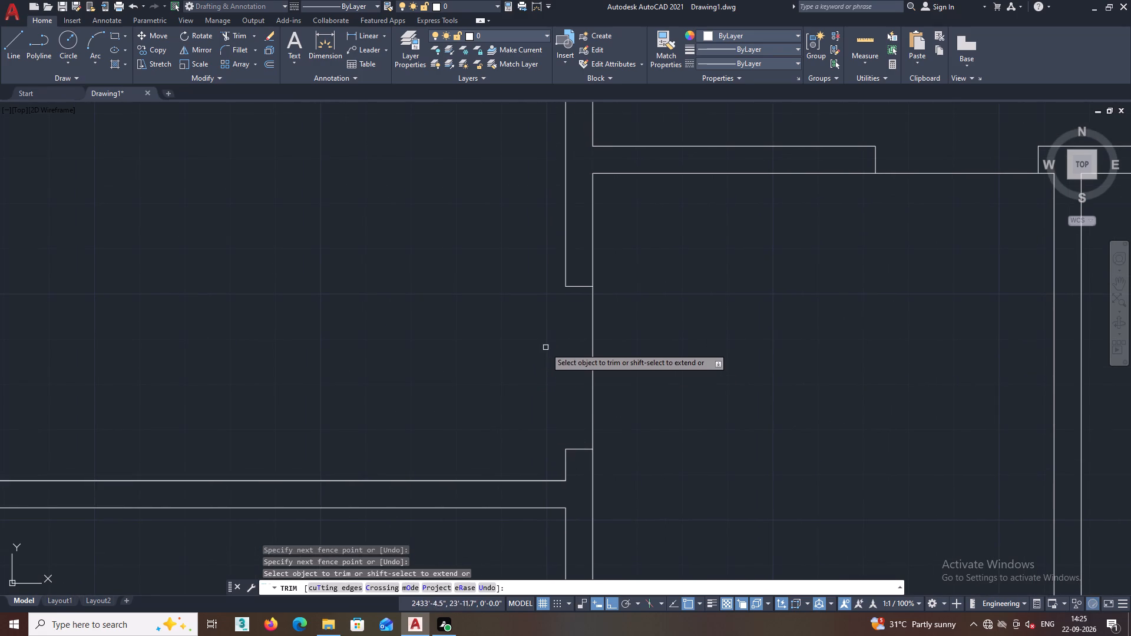
pyautogui.scroll(-1, 538, 364)
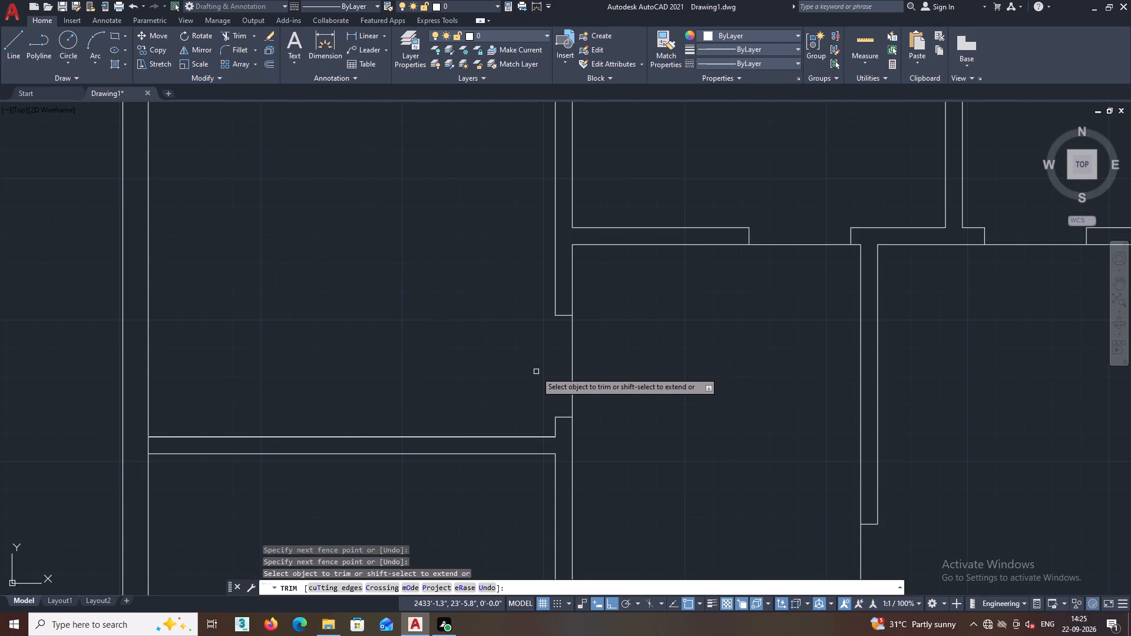
pyautogui.moveTo(536, 370); pyautogui.dragTo(535, 481, button='middle')
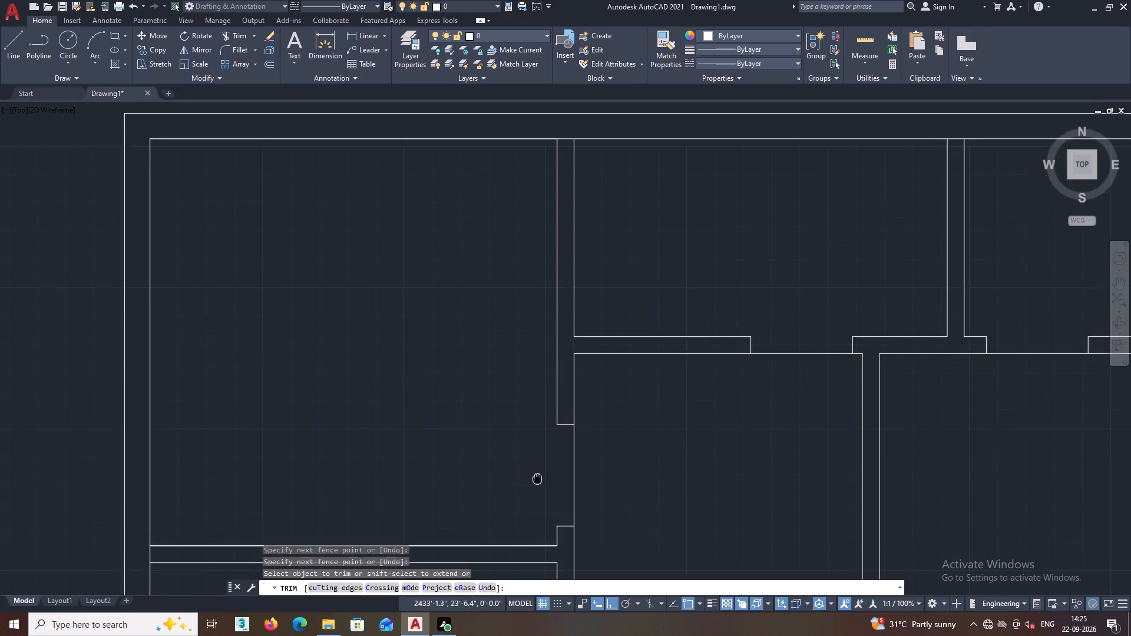
pyautogui.moveTo(535, 481); pyautogui.dragTo(511, 429, button='middle')
pyautogui.moveTo(486, 466); pyautogui.dragTo(511, 395, button='middle')
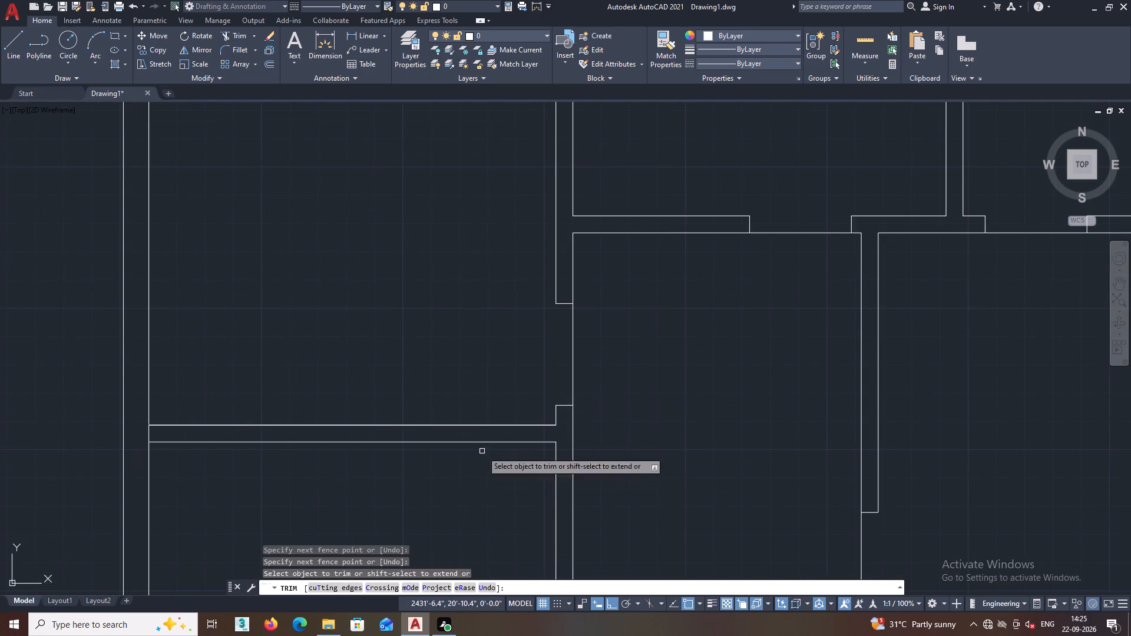
pyautogui.moveTo(447, 520); pyautogui.dragTo(525, 452, button='middle')
pyautogui.scroll(-2, 534, 461)
pyautogui.moveTo(534, 463); pyautogui.dragTo(542, 443, button='middle')
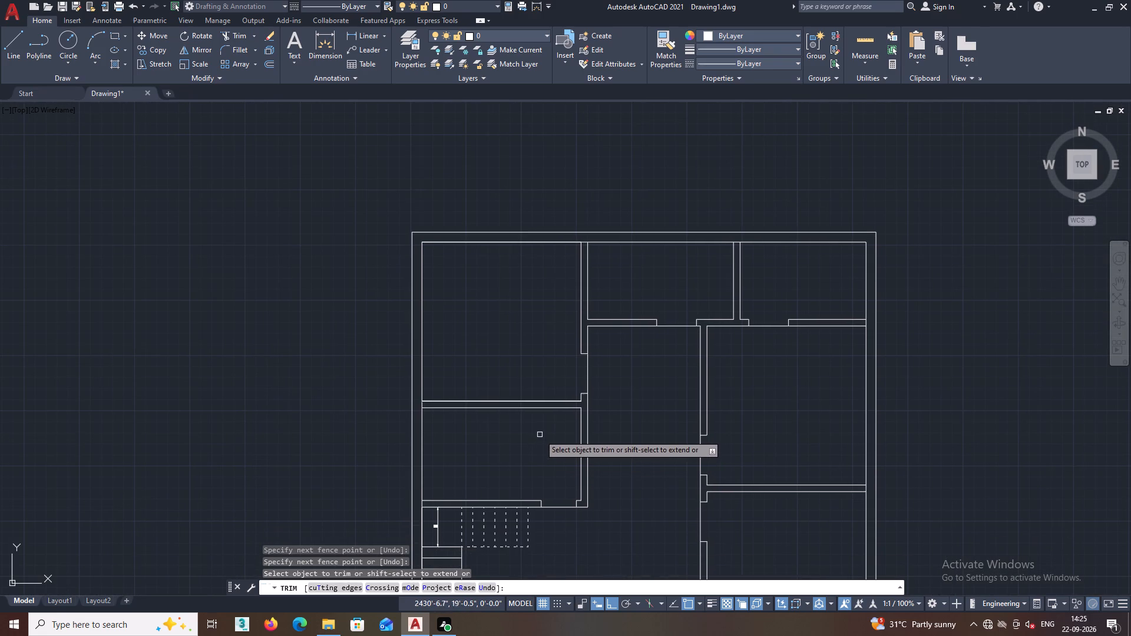
pyautogui.moveTo(537, 436); pyautogui.dragTo(504, 436, button='middle')
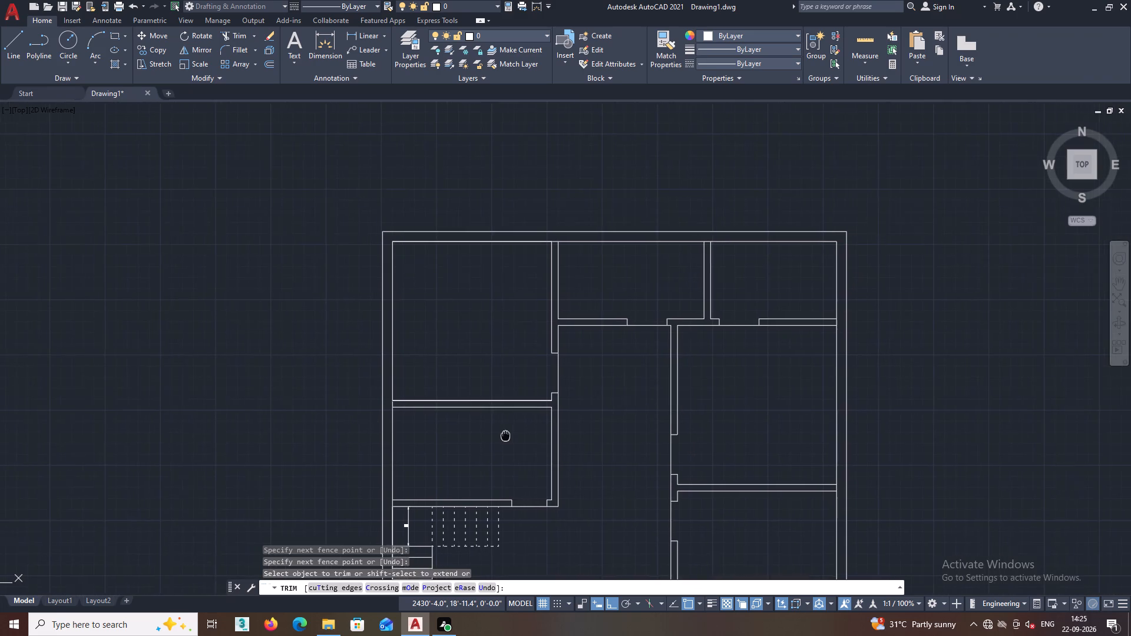
pyautogui.moveTo(504, 436); pyautogui.dragTo(454, 450, button='middle')
pyautogui.moveTo(560, 400); pyautogui.dragTo(472, 429, button='middle')
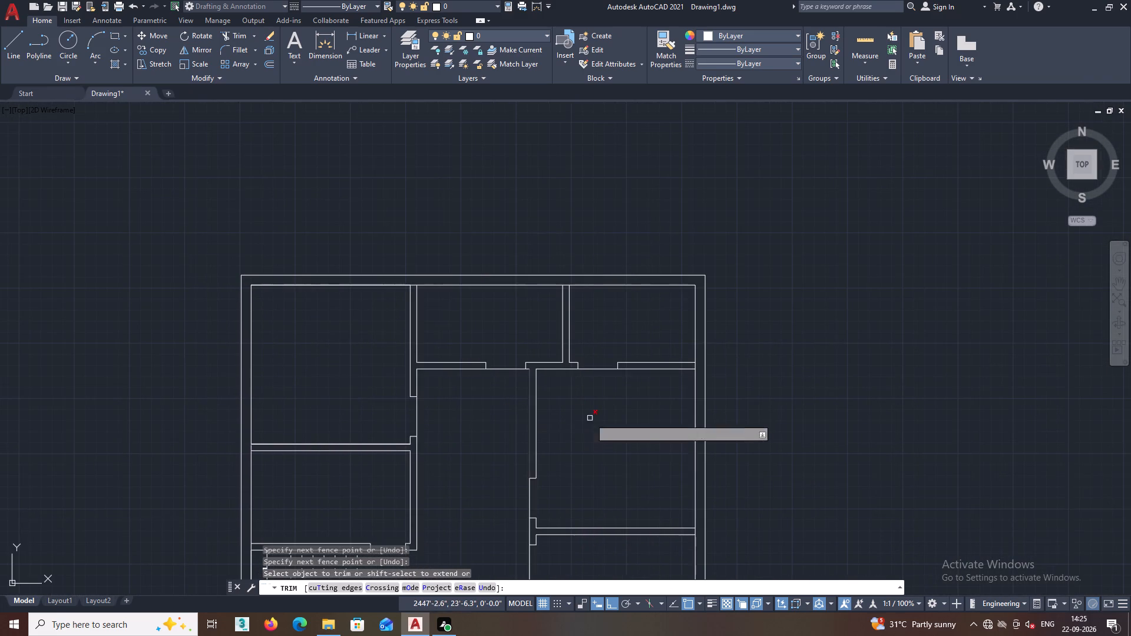
pyautogui.moveTo(595, 418); pyautogui.dragTo(565, 374, button='middle')
pyautogui.moveTo(537, 430); pyautogui.dragTo(551, 374, button='middle')
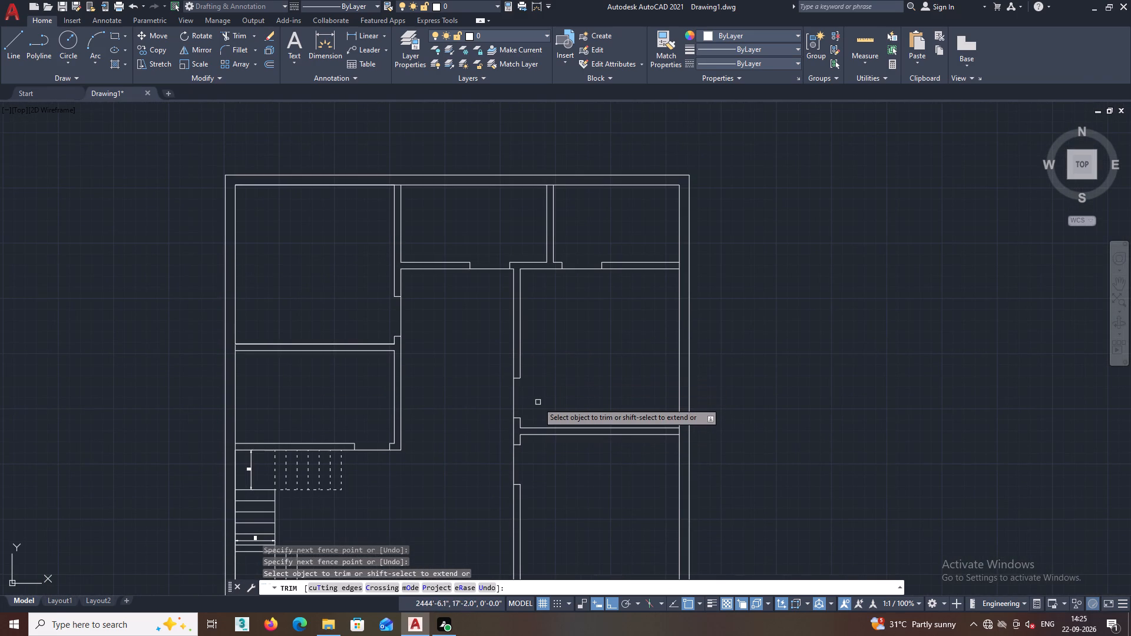
pyautogui.scroll(-1, 540, 492)
pyautogui.moveTo(540, 492); pyautogui.dragTo(543, 439, button='middle')
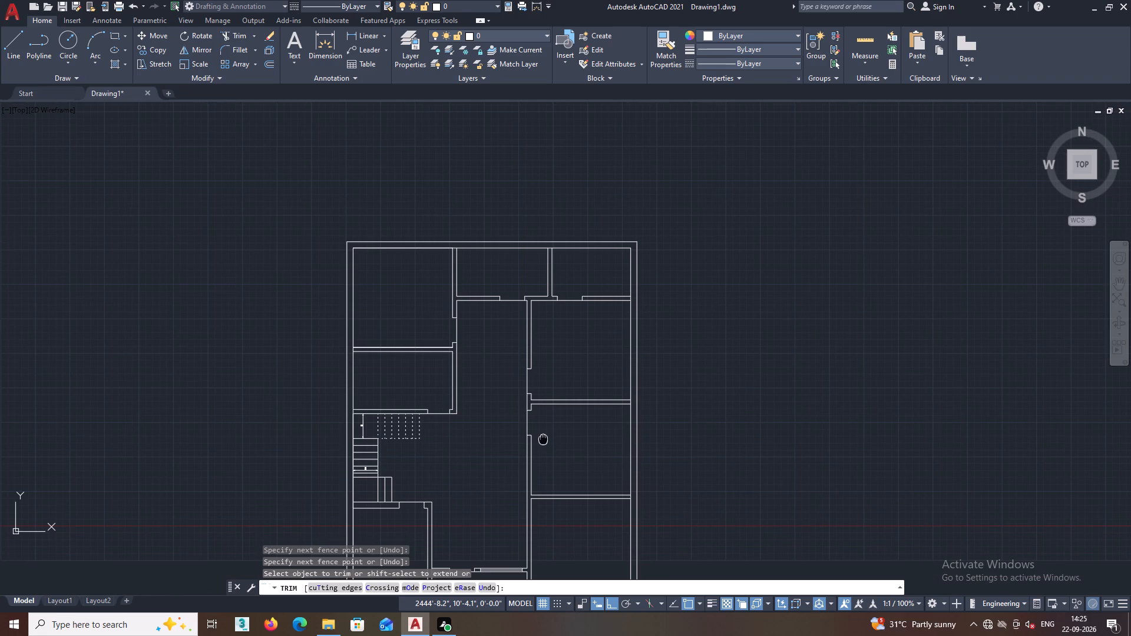
pyautogui.moveTo(543, 439); pyautogui.dragTo(525, 418, button='middle')
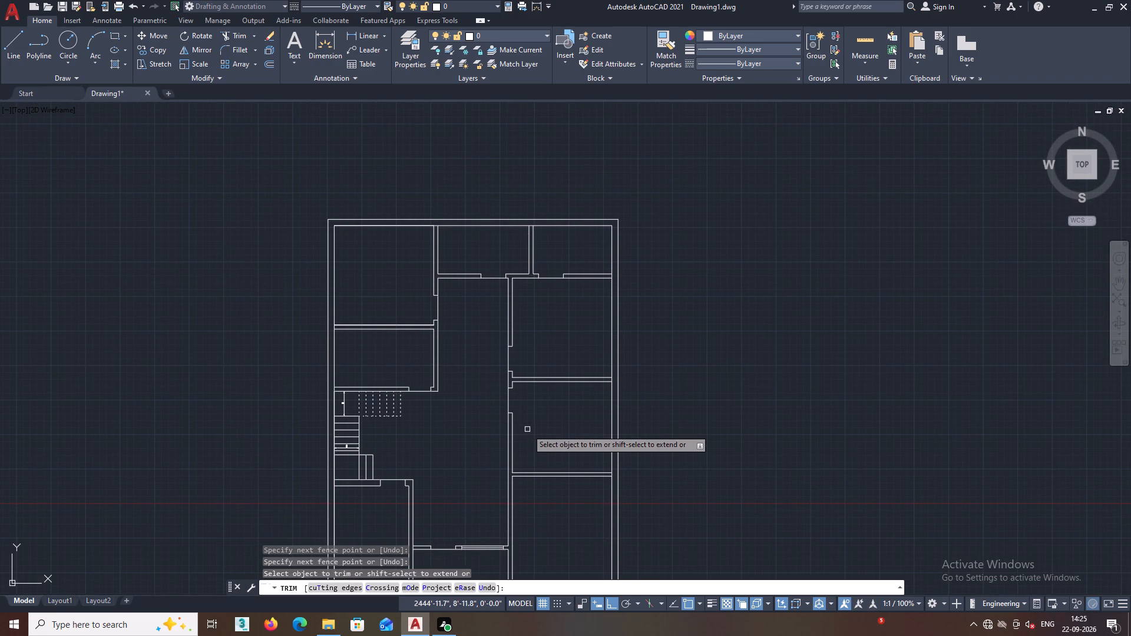
pyautogui.moveTo(527, 429); pyautogui.dragTo(500, 429, button='middle')
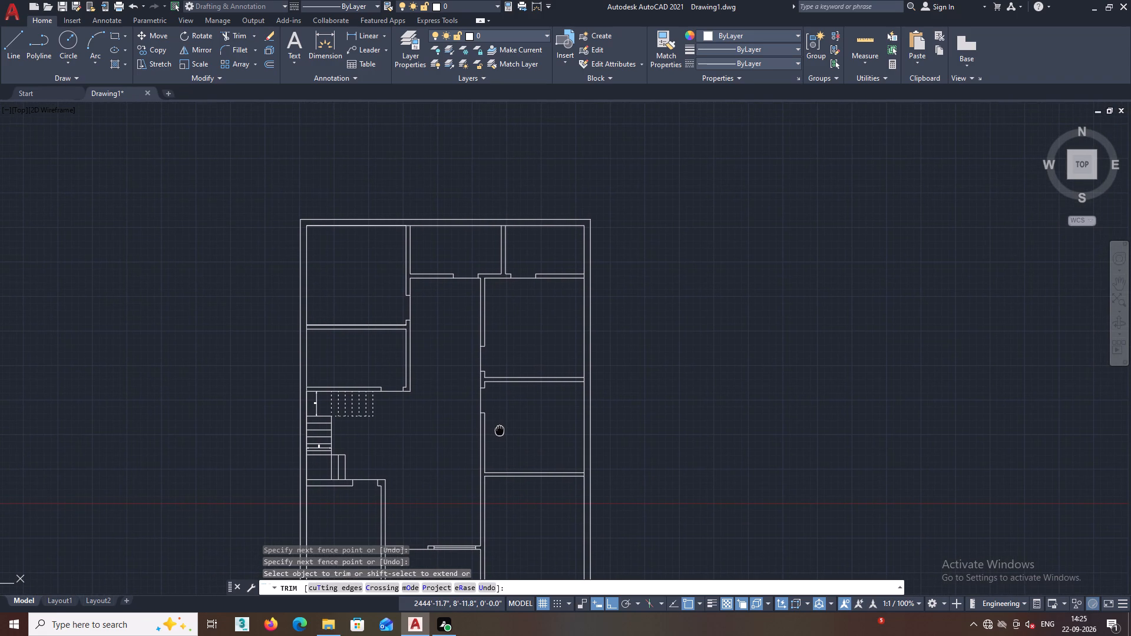
pyautogui.moveTo(500, 429); pyautogui.dragTo(487, 428, button='middle')
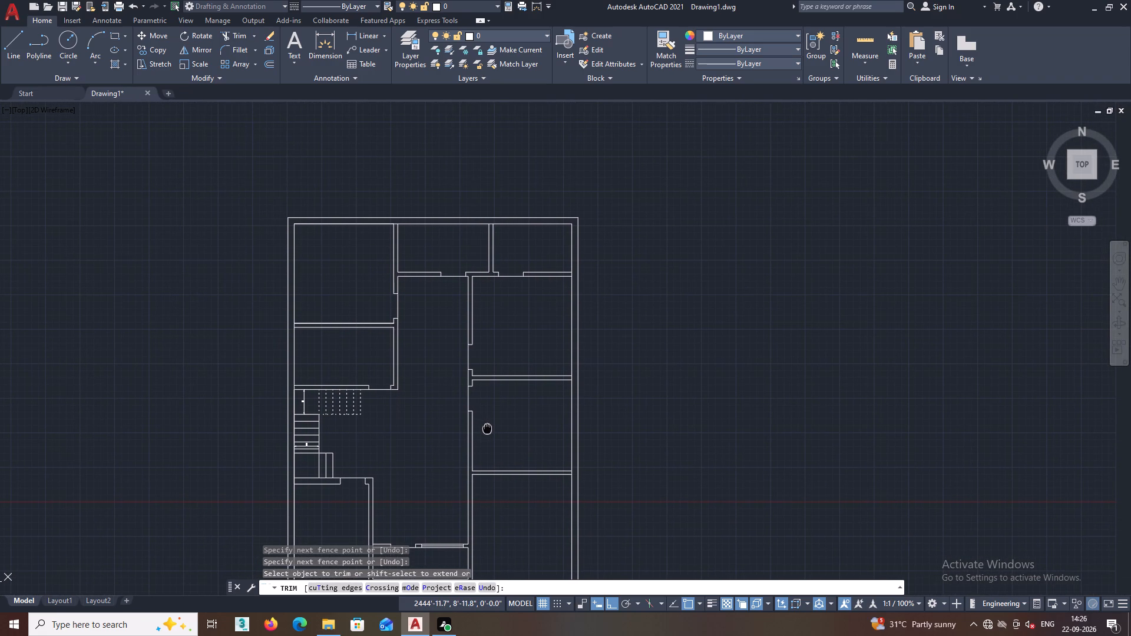
pyautogui.moveTo(487, 428); pyautogui.dragTo(482, 416, button='middle')
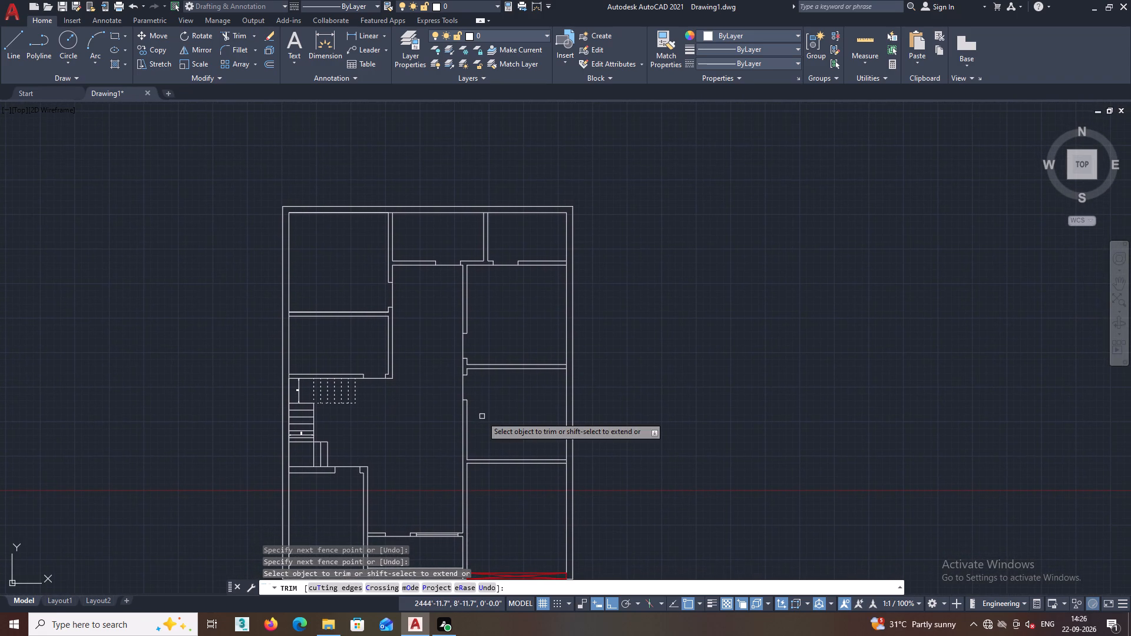
pyautogui.moveTo(482, 423); pyautogui.dragTo(482, 419, button='middle')
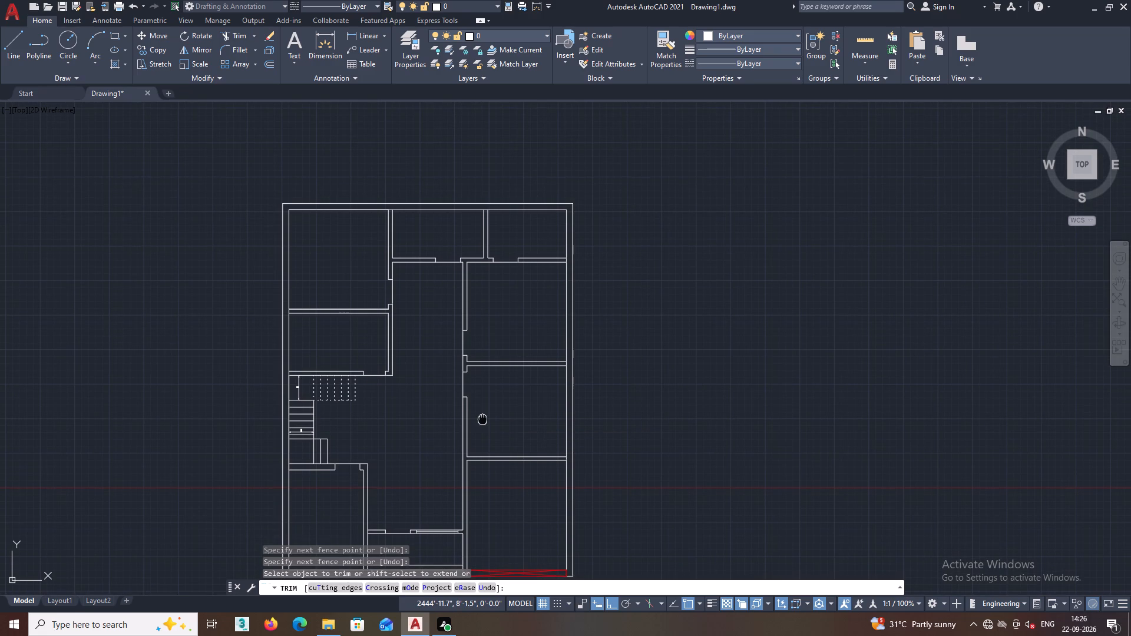
pyautogui.moveTo(482, 419); pyautogui.dragTo(481, 393, button='middle')
pyautogui.scroll(-1, 482, 410)
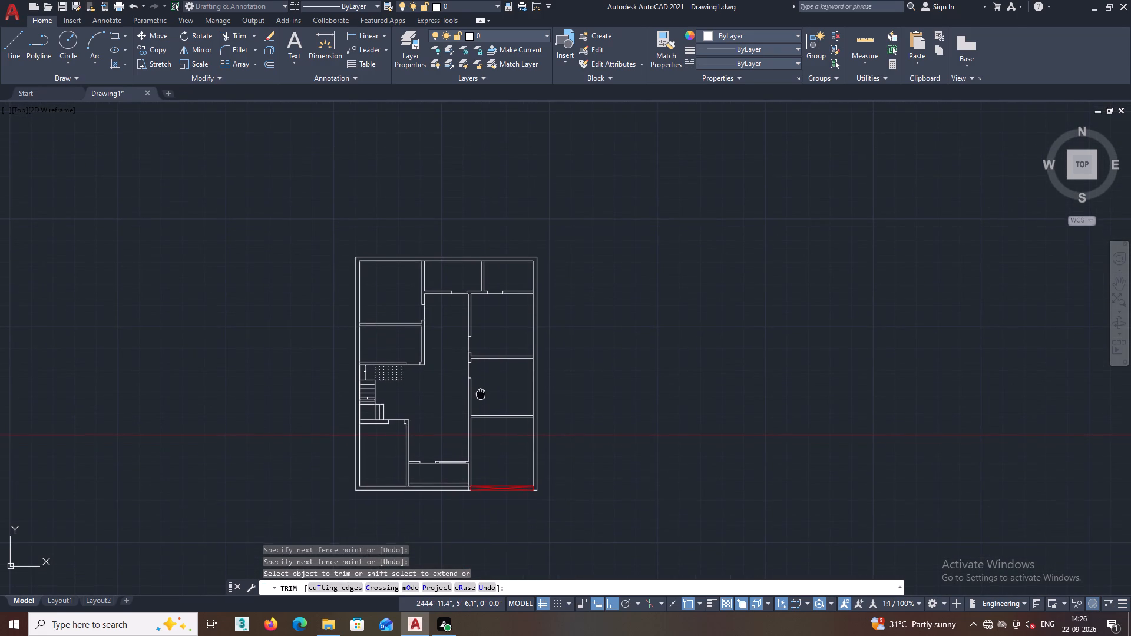
pyautogui.moveTo(481, 393); pyautogui.dragTo(478, 358, button='middle')
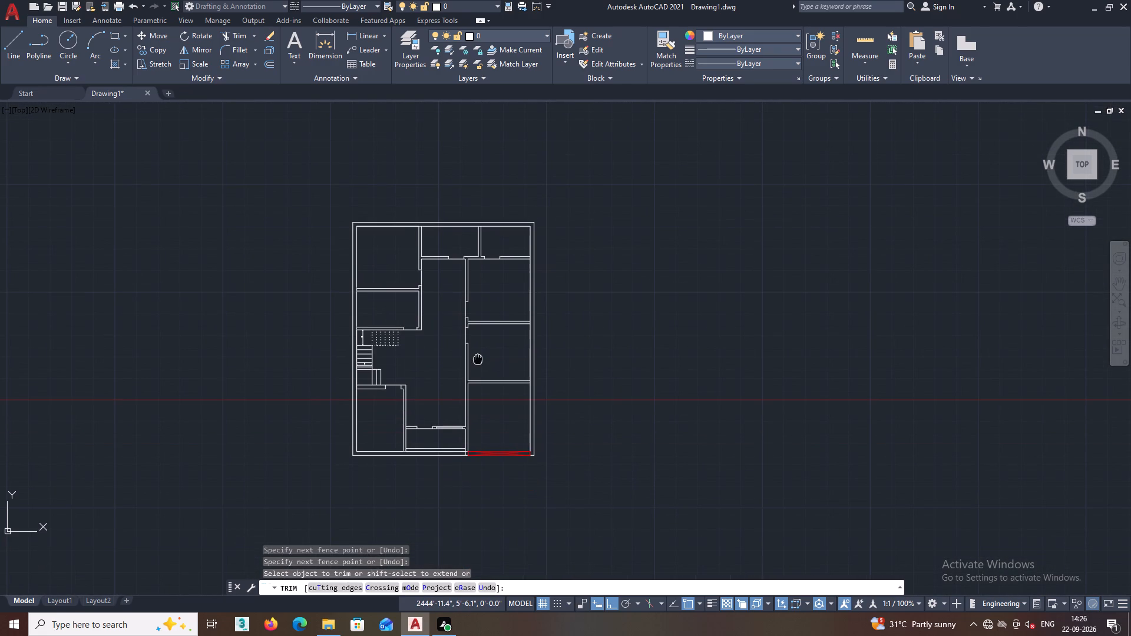
pyautogui.moveTo(478, 358); pyautogui.dragTo(472, 377, button='middle')
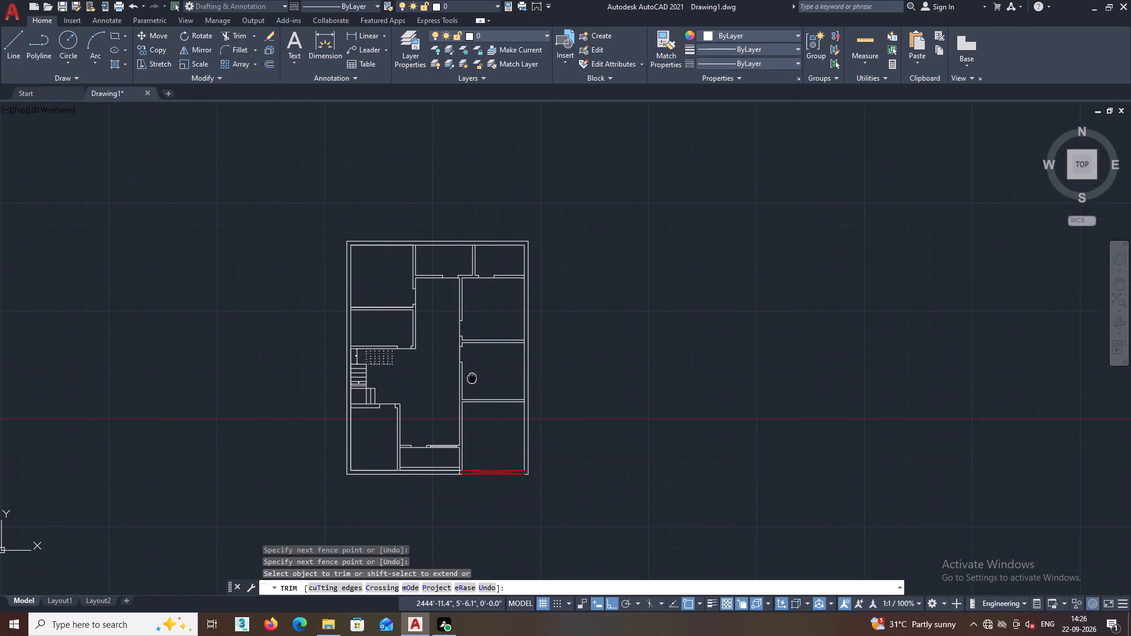
pyautogui.moveTo(472, 377); pyautogui.dragTo(472, 383, button='middle')
pyautogui.moveTo(433, 372); pyautogui.dragTo(445, 374, button='middle')
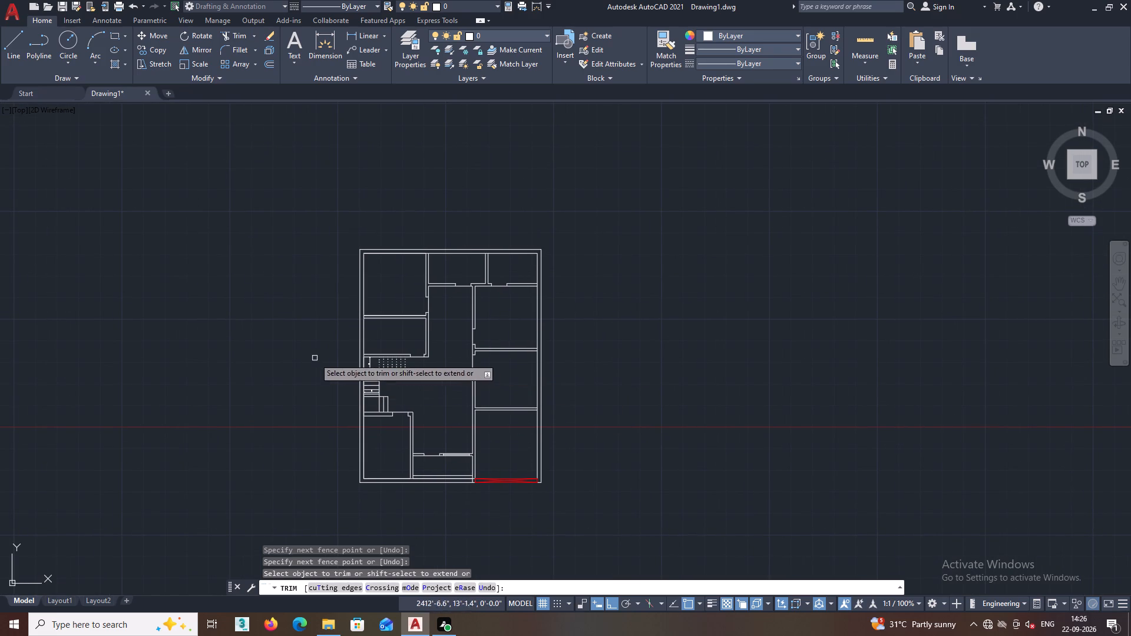
pyautogui.press('space')
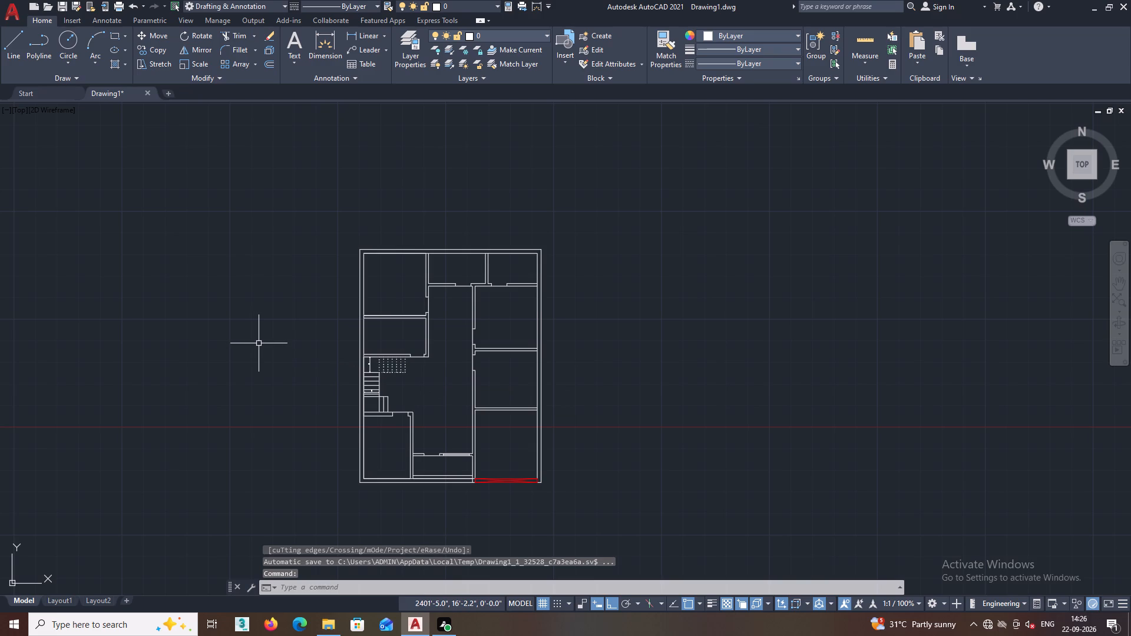
# Insert the Door - Imperial block from the architectural samples into the empty space to the upper right of the floor plan.
pyautogui.hotkey('ctrl', '2')
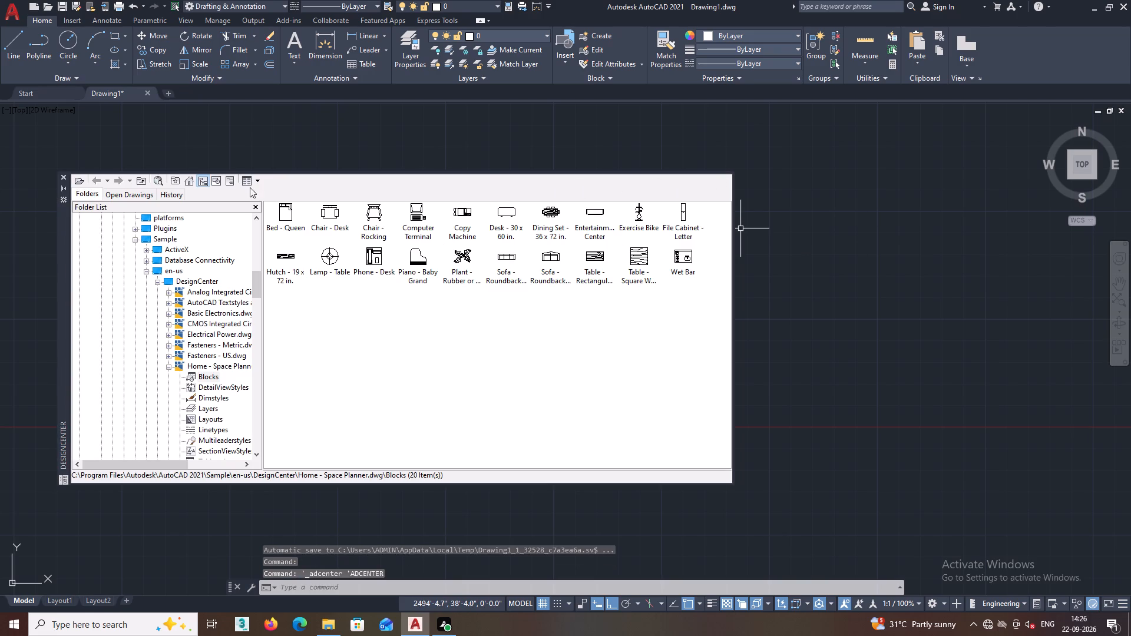
pyautogui.click(67, 176)
pyautogui.hotkey('ctrl', '3')
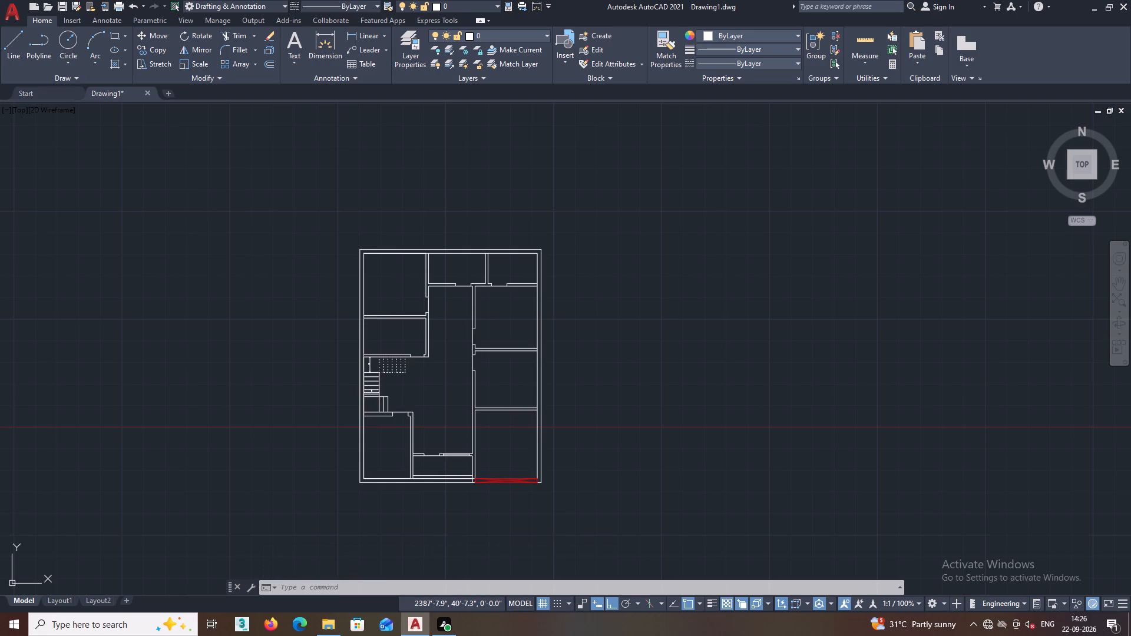
pyautogui.click(1057, 143)
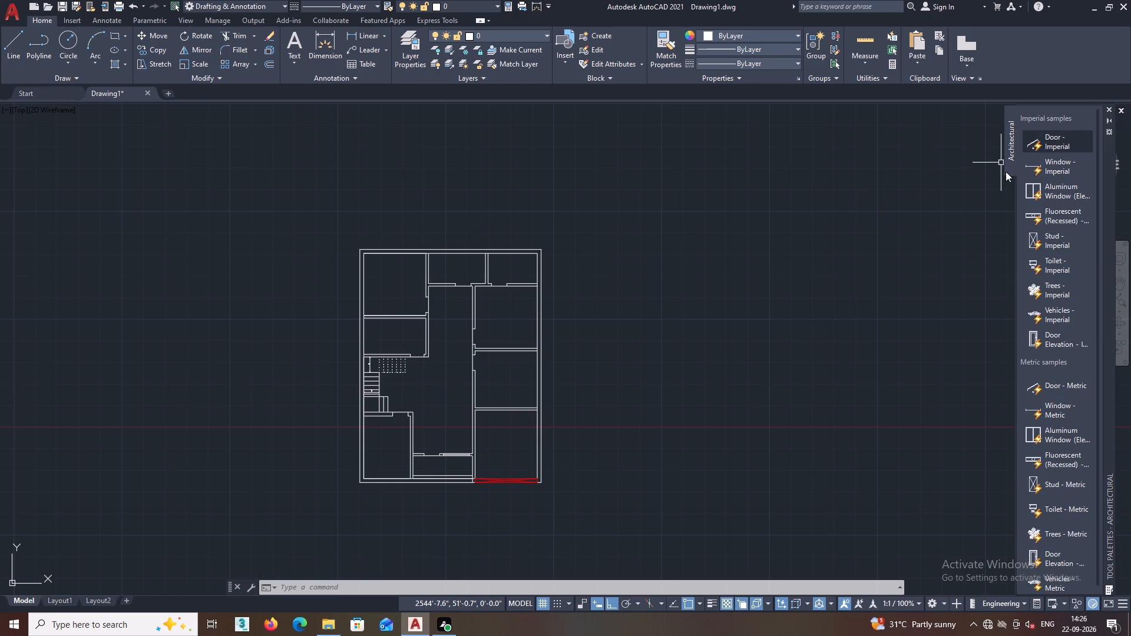
pyautogui.moveTo(990, 181); pyautogui.dragTo(773, 322)
pyautogui.click(773, 322)
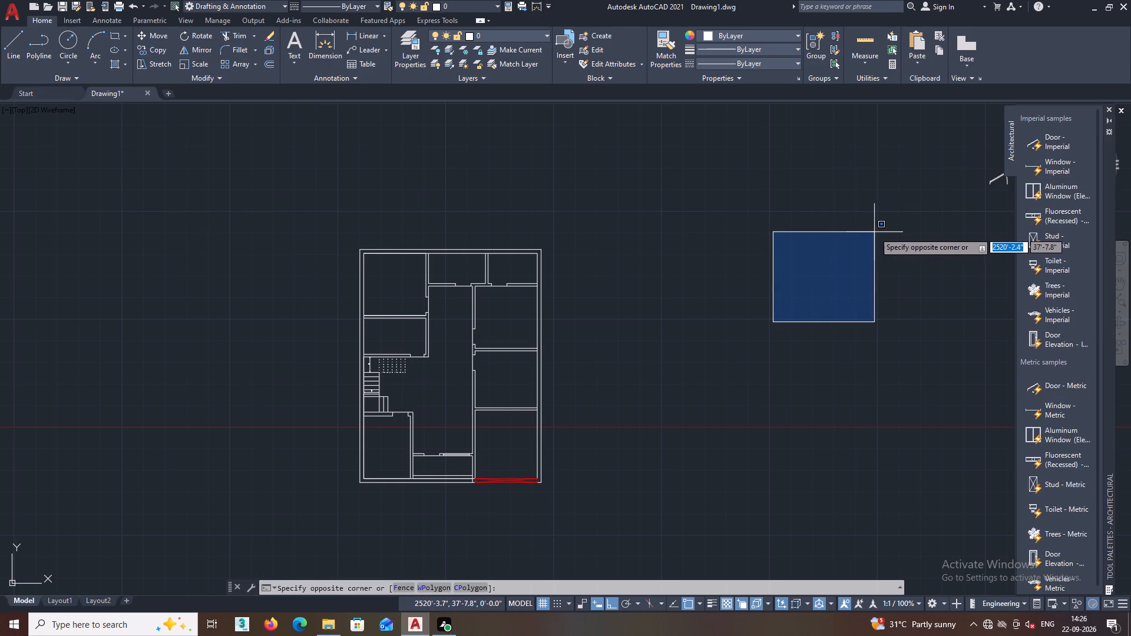
pyautogui.press('Escape')
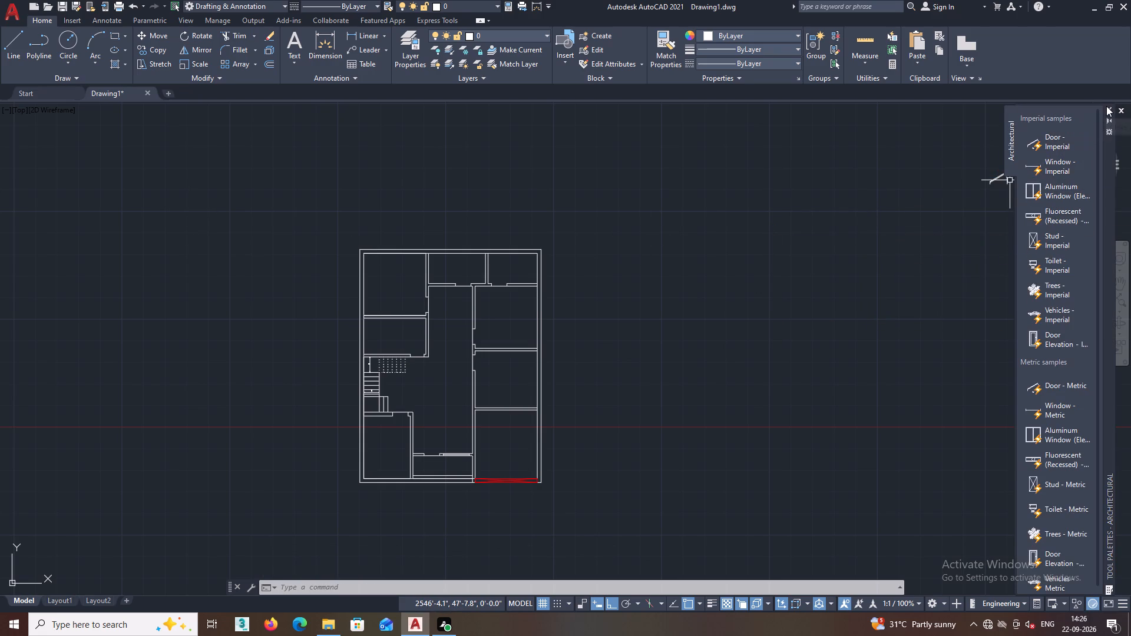
pyautogui.click(1109, 108)
pyautogui.scroll(1, 987, 190)
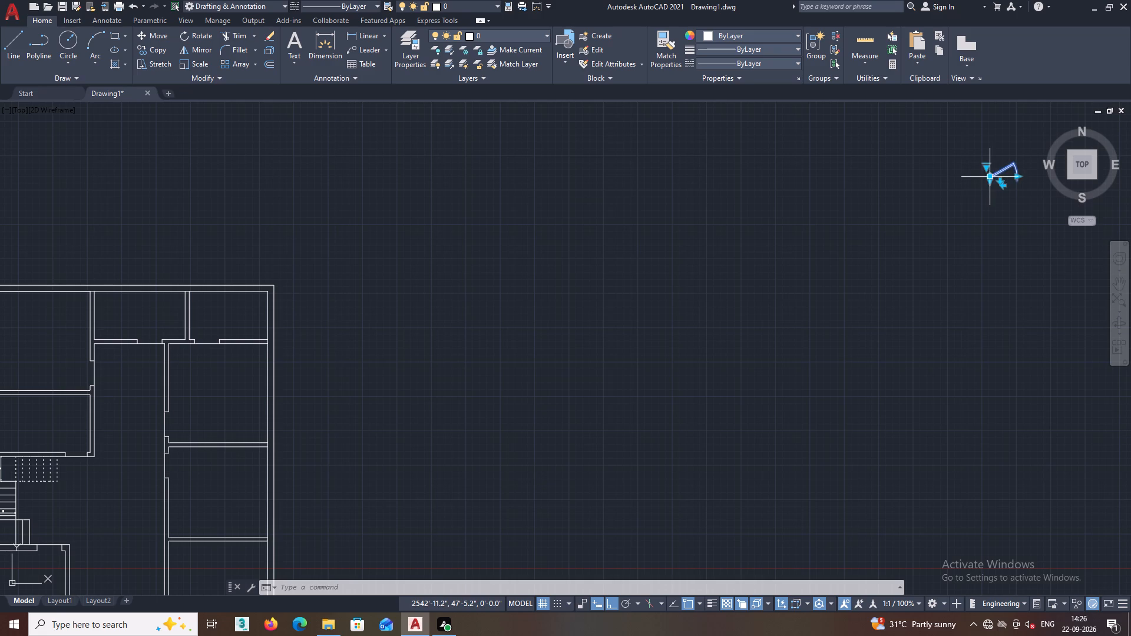
# Move the door block with Ortho off into the empty space just right of the floor plan.
pyautogui.click(993, 177)
pyautogui.rightClick(963, 175)
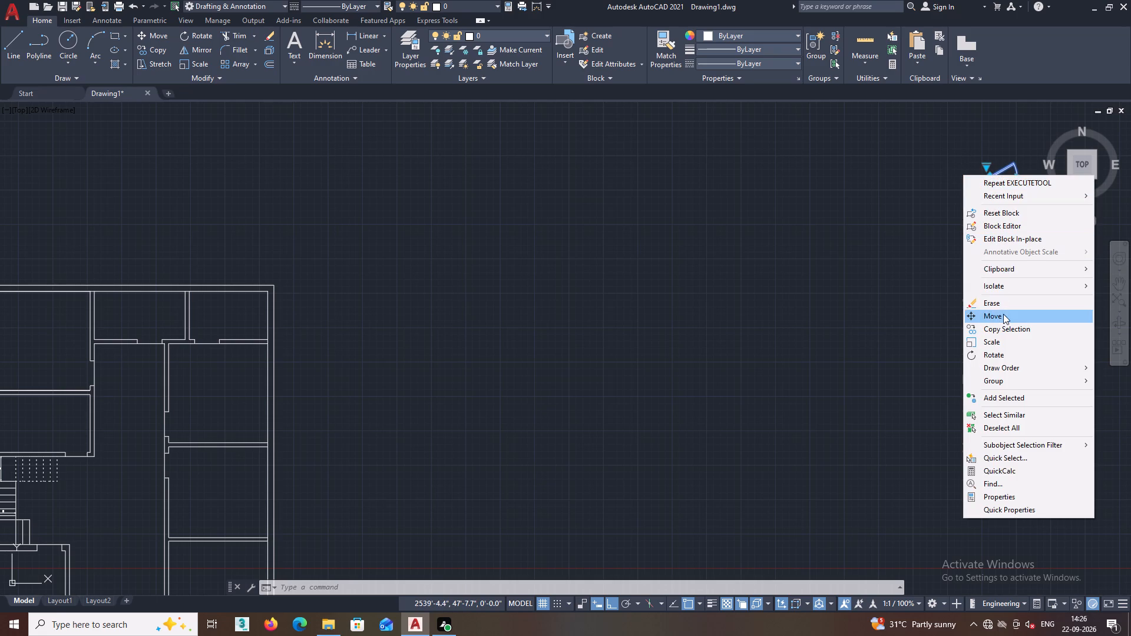
pyautogui.click(1003, 314)
pyautogui.click(995, 174)
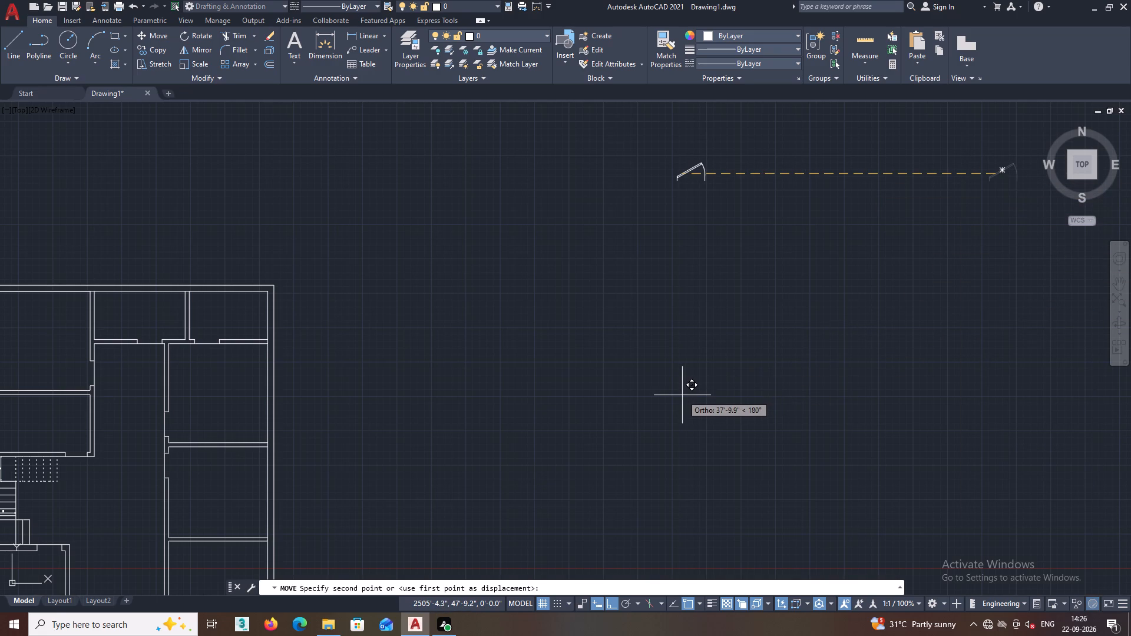
pyautogui.press('F8')
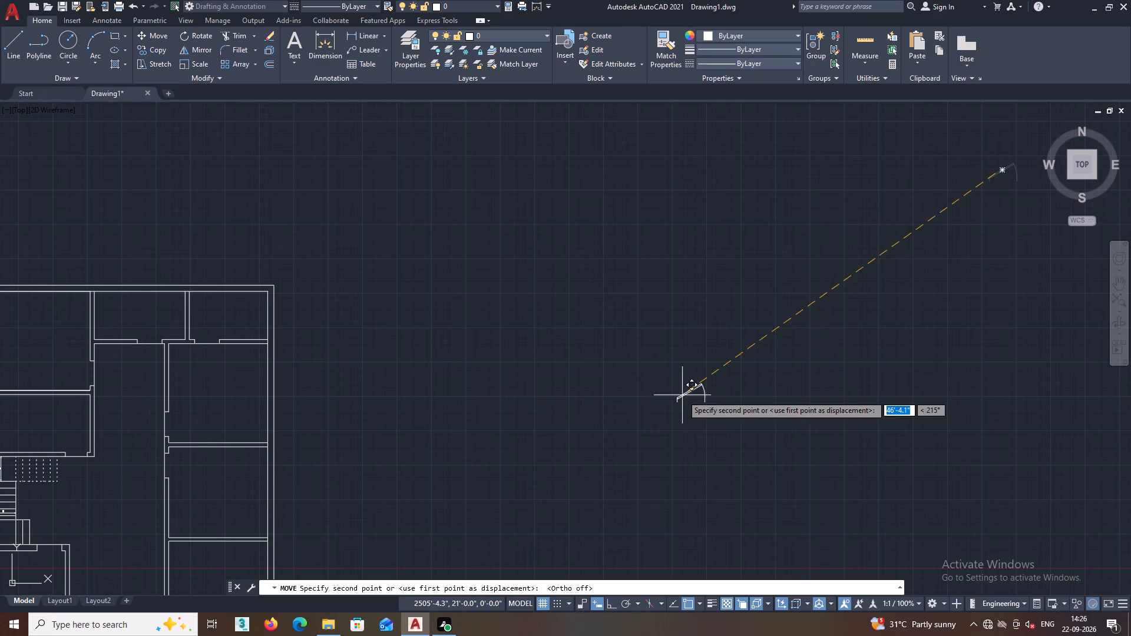
pyautogui.moveTo(537, 416); pyautogui.dragTo(707, 303, button='middle')
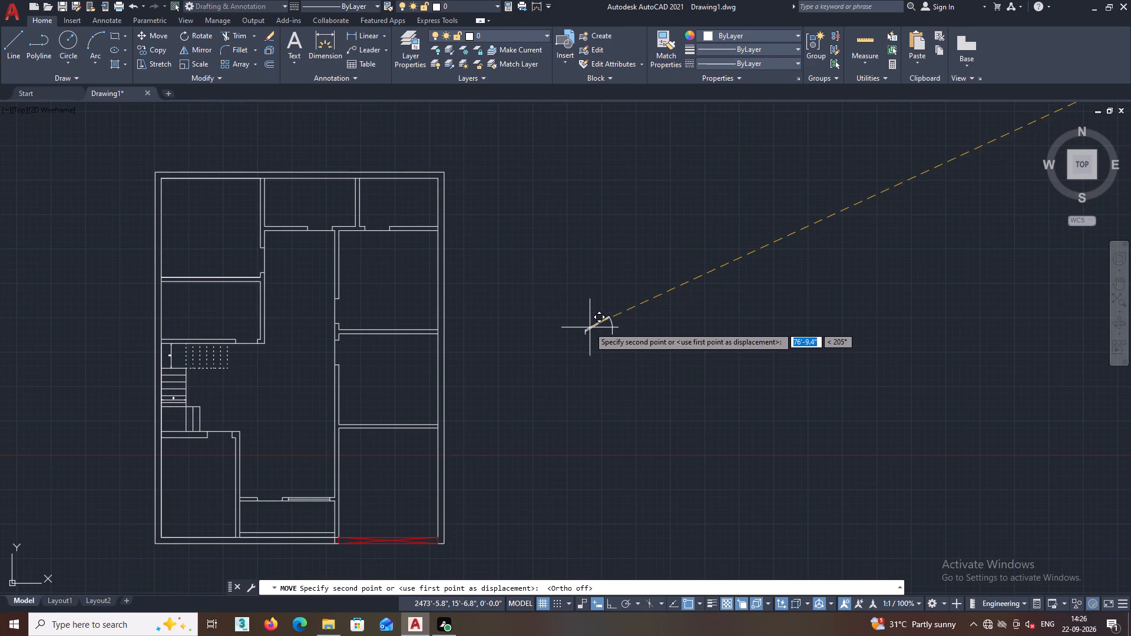
pyautogui.click(589, 327)
# Set the door block's opening angle so its leaf stands perpendicular to the doorway.
pyautogui.click(586, 327)
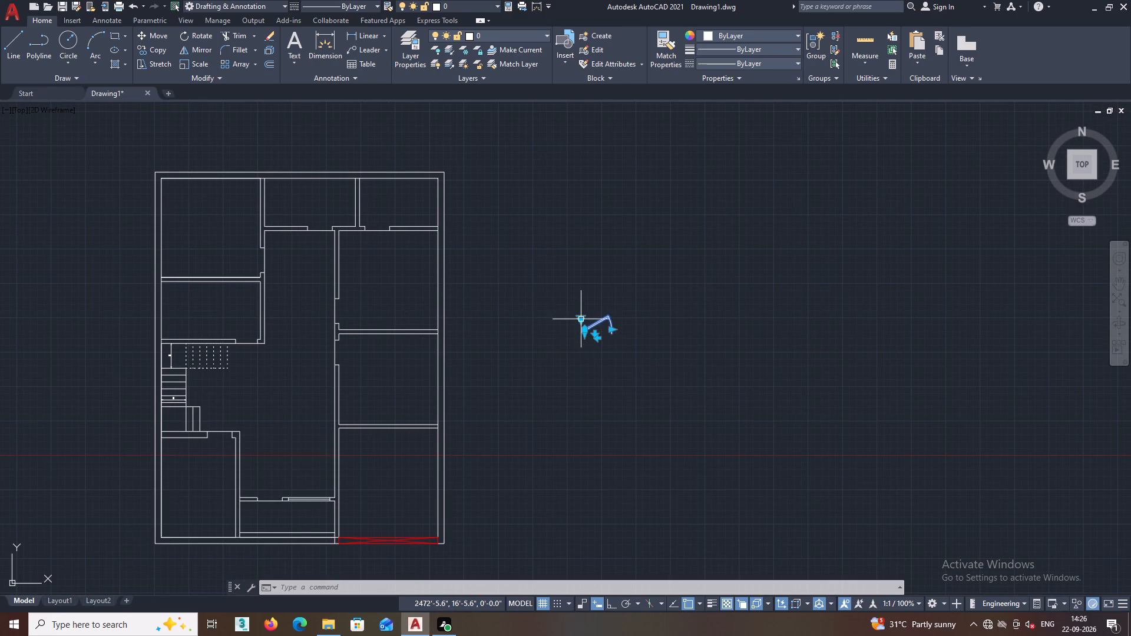
pyautogui.click(578, 318)
pyautogui.click(606, 361)
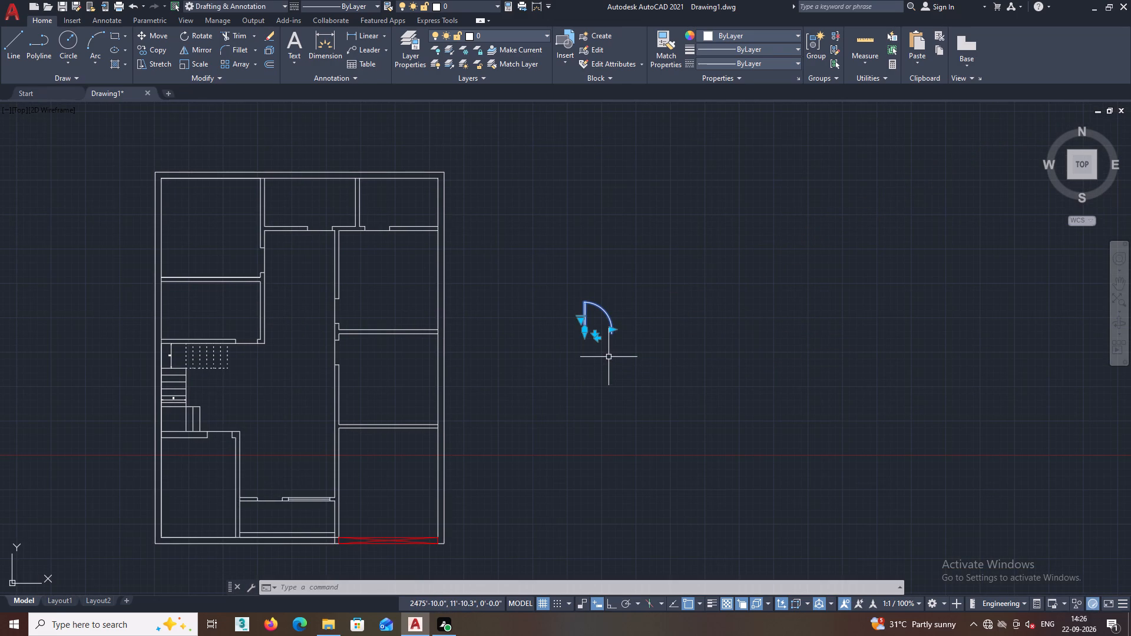
pyautogui.press('Escape')
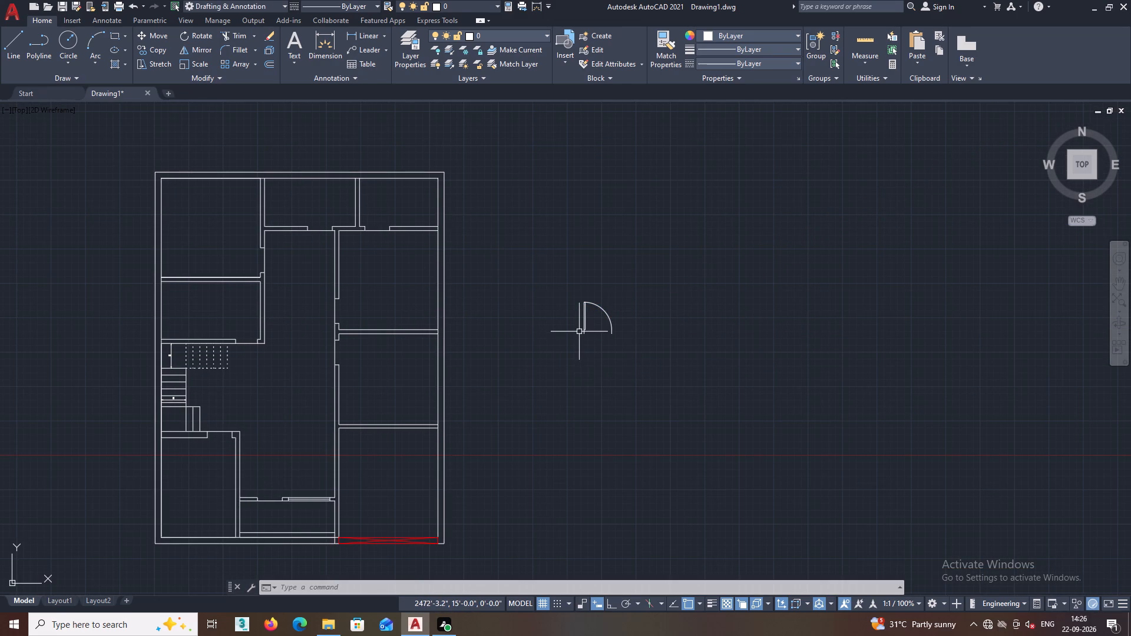
# Copy the door block from its lower hinge corner to the left jambs of the top-right and top-middle rooms' openings.
pyautogui.click(587, 318)
pyautogui.rightClick(539, 227)
pyautogui.rightClick(539, 227)
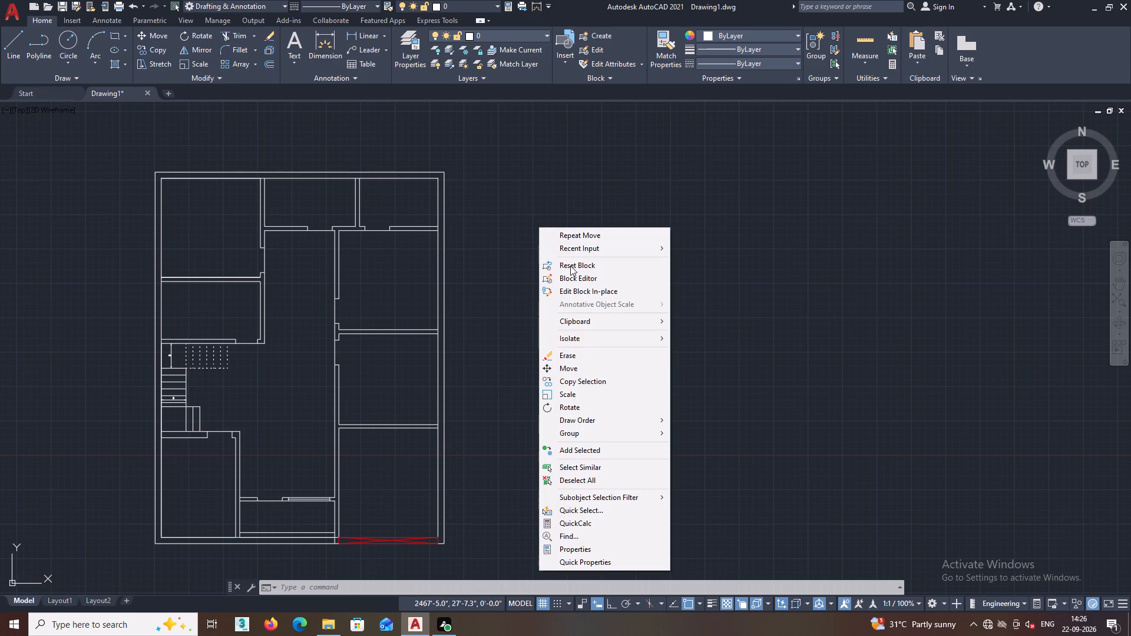
pyautogui.click(577, 380)
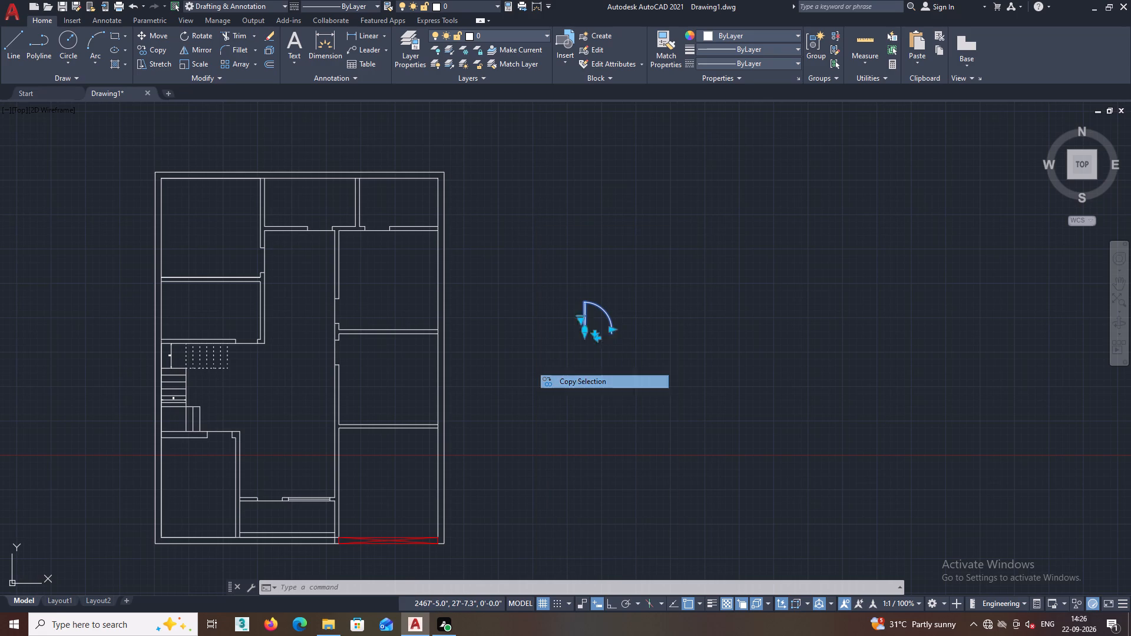
pyautogui.click(584, 335)
pyautogui.moveTo(427, 286); pyautogui.dragTo(431, 291, button='middle')
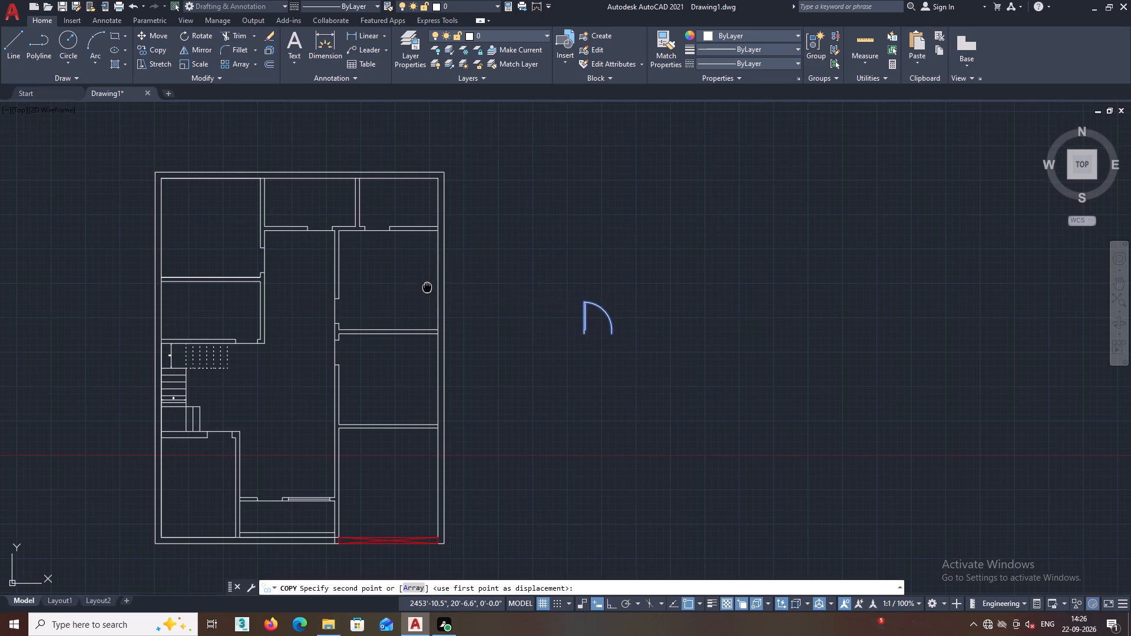
pyautogui.moveTo(431, 291); pyautogui.dragTo(611, 343, button='middle')
pyautogui.moveTo(540, 299); pyautogui.dragTo(558, 343, button='middle')
pyautogui.scroll(2, 571, 332)
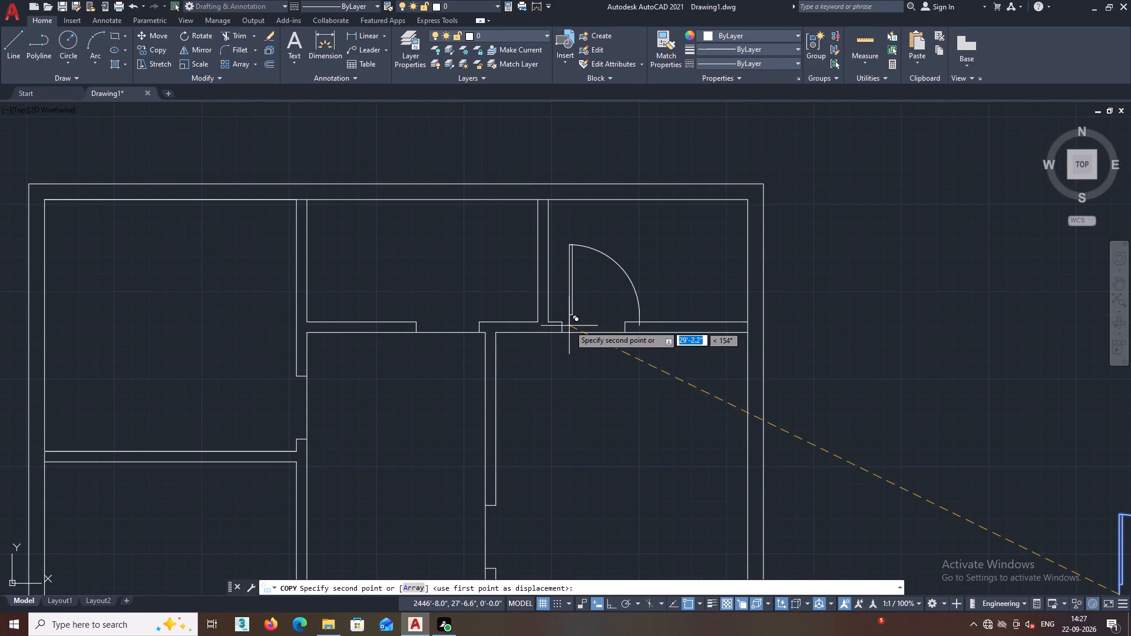
pyautogui.click(562, 332)
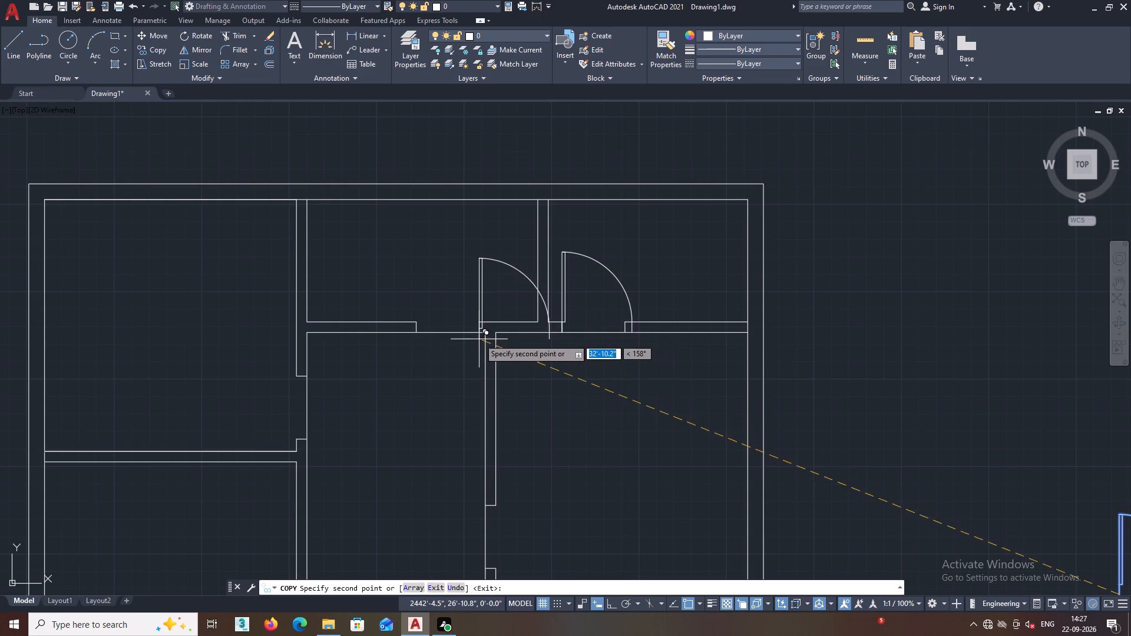
pyautogui.moveTo(479, 338); pyautogui.dragTo(581, 339, button='middle')
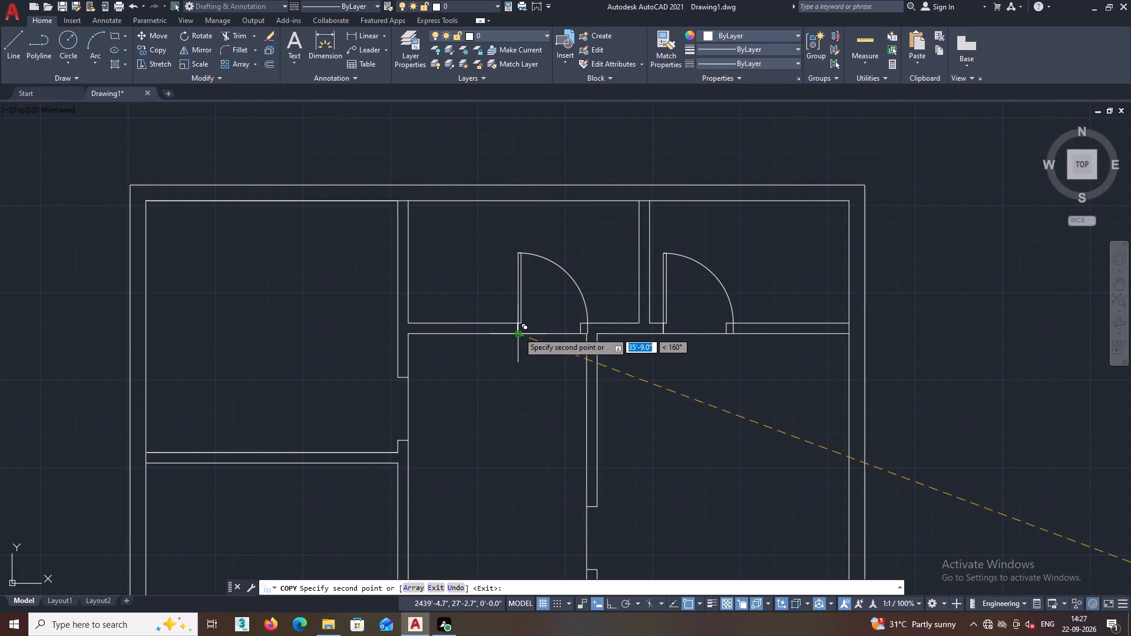
pyautogui.click(518, 332)
# Examine the remaining wall openings around the central hall and staircase, and end the copying.
pyautogui.scroll(-1, 544, 380)
pyautogui.moveTo(551, 388); pyautogui.dragTo(581, 325, button='middle')
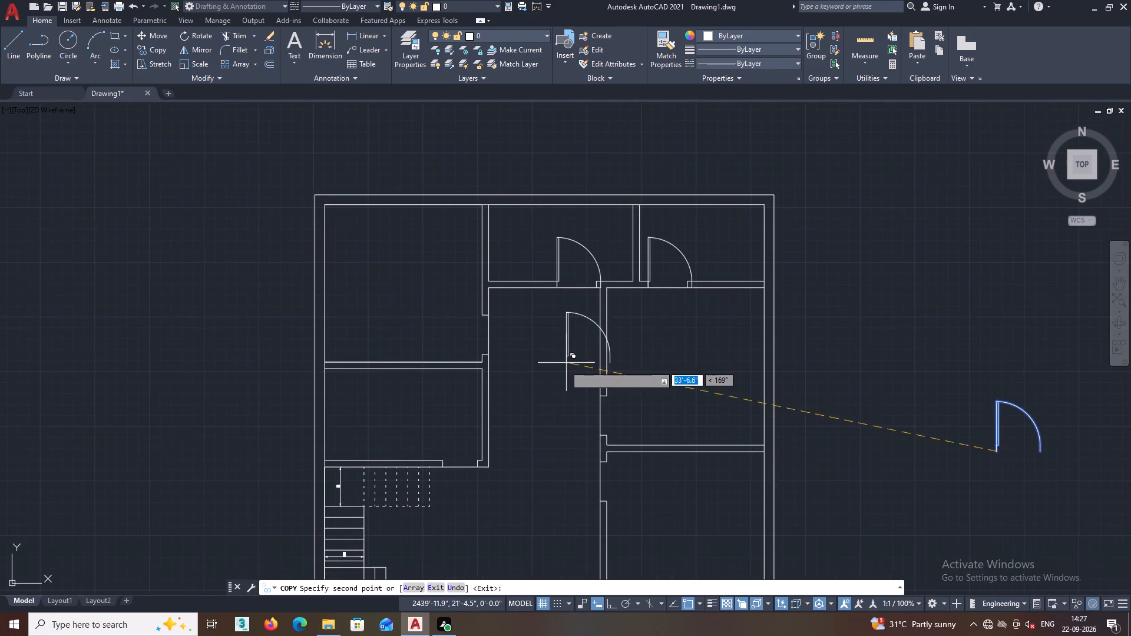
pyautogui.moveTo(564, 365); pyautogui.dragTo(576, 334, button='middle')
pyautogui.moveTo(580, 355); pyautogui.dragTo(580, 325, button='middle')
pyautogui.moveTo(531, 396); pyautogui.dragTo(574, 365, button='middle')
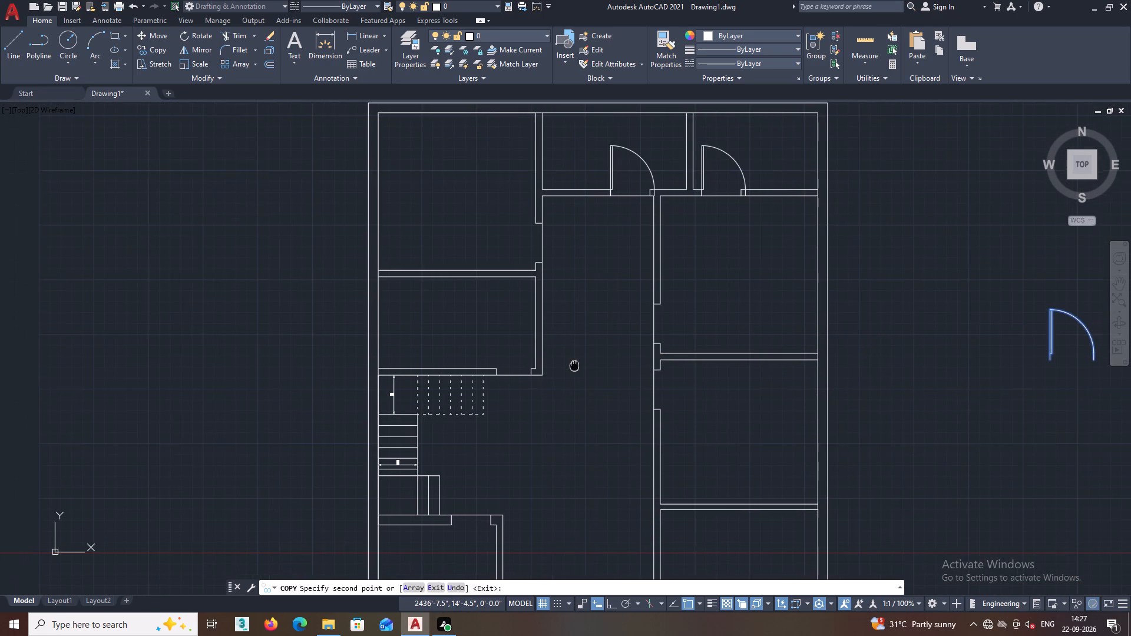
pyautogui.moveTo(574, 365); pyautogui.dragTo(590, 356, button='middle')
pyautogui.moveTo(582, 363); pyautogui.dragTo(588, 367, button='middle')
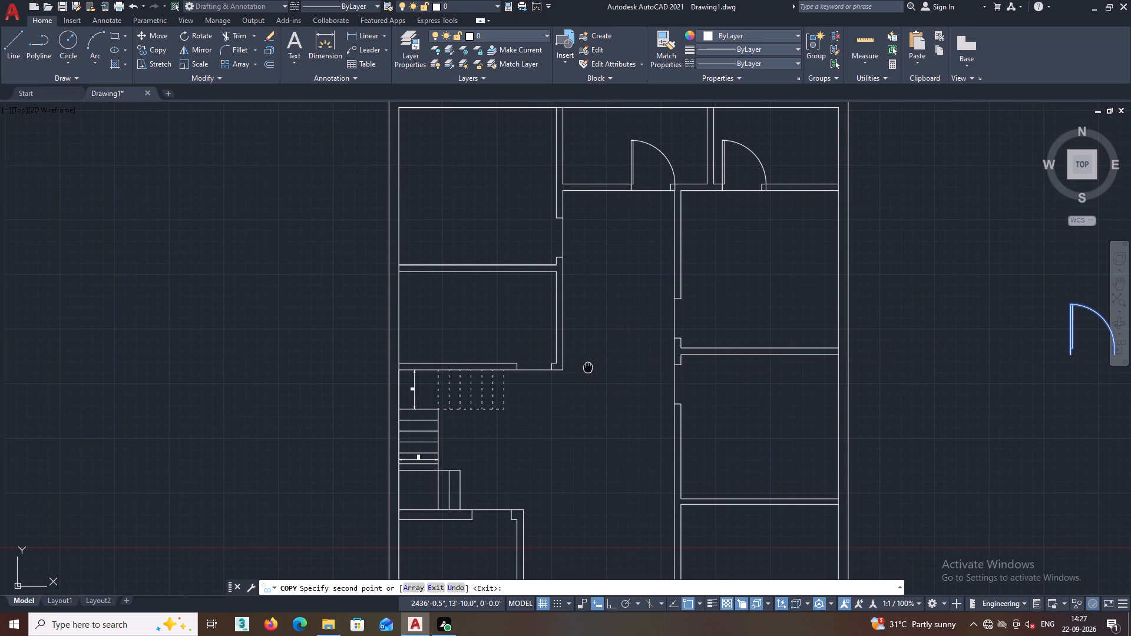
pyautogui.moveTo(588, 367); pyautogui.dragTo(591, 369, button='middle')
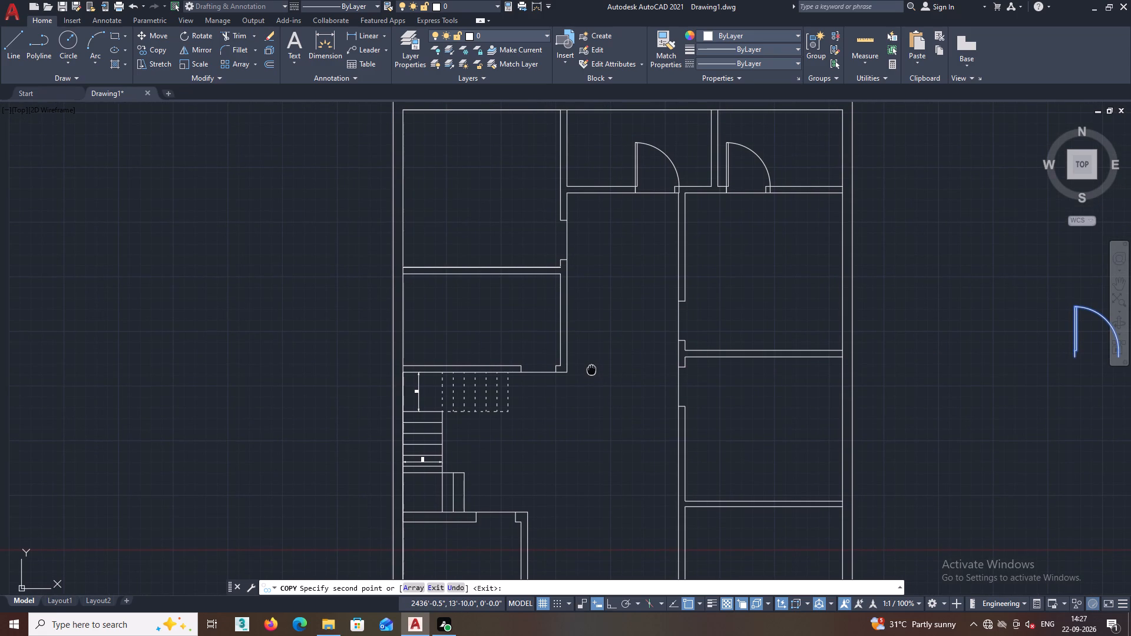
pyautogui.moveTo(591, 369); pyautogui.dragTo(598, 334, button='middle')
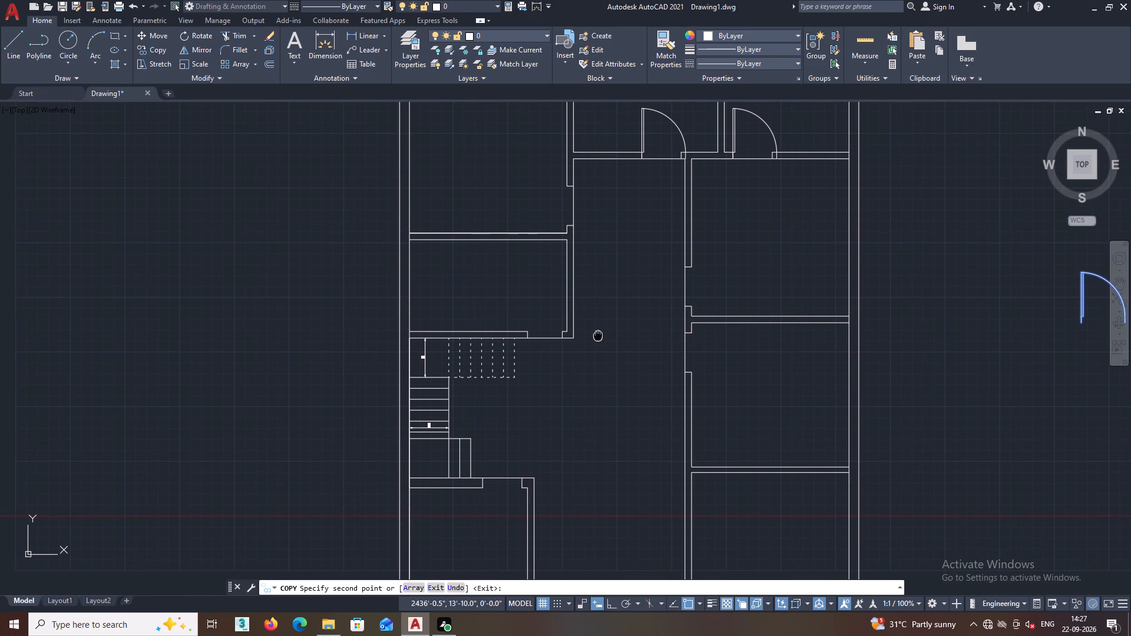
pyautogui.moveTo(598, 334); pyautogui.dragTo(584, 353, button='middle')
pyautogui.moveTo(580, 377); pyautogui.dragTo(543, 387, button='middle')
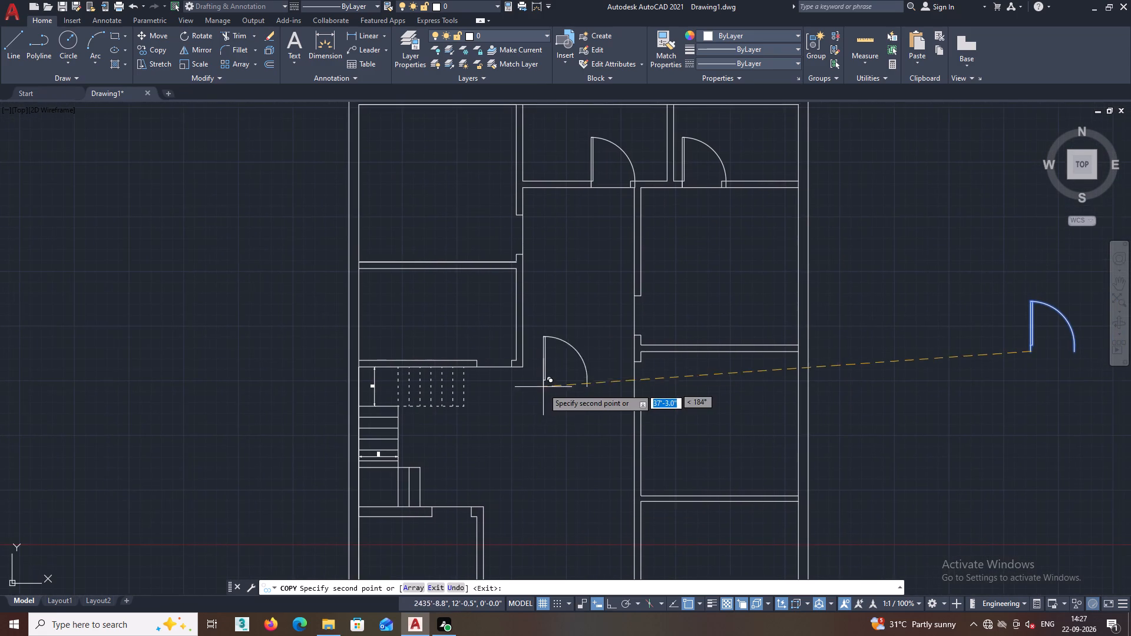
pyautogui.press('Escape')
# Scale the top-middle room's door by reference from its hinge corner, from its current width to the opening's far jamb.
pyautogui.moveTo(654, 212); pyautogui.dragTo(656, 241, button='middle')
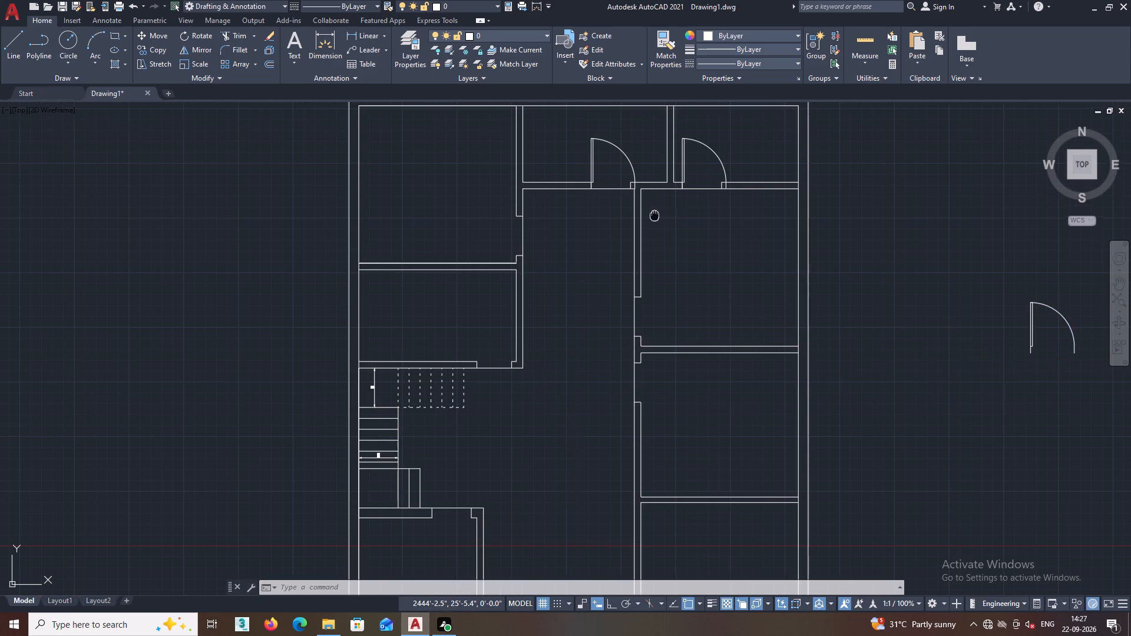
pyautogui.moveTo(656, 241); pyautogui.dragTo(695, 350, button='middle')
pyautogui.scroll(2, 676, 306)
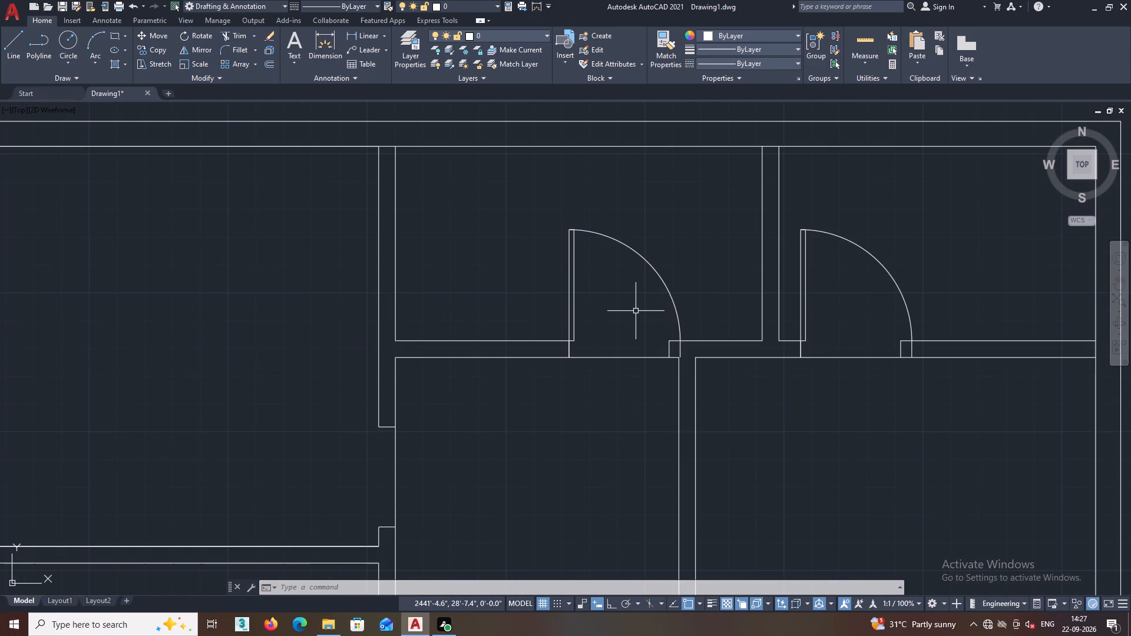
pyautogui.write('SC')
pyautogui.press('Return')
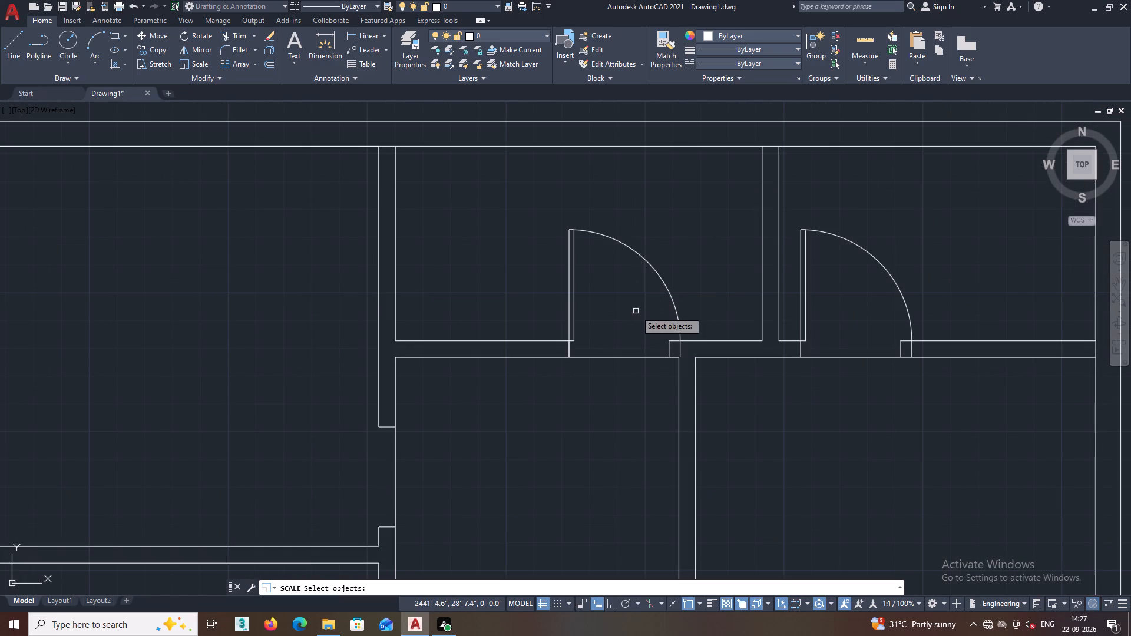
pyautogui.click(692, 286)
pyautogui.click(652, 296)
pyautogui.moveTo(609, 286); pyautogui.dragTo(631, 306, button='middle')
pyautogui.rightClick(630, 306)
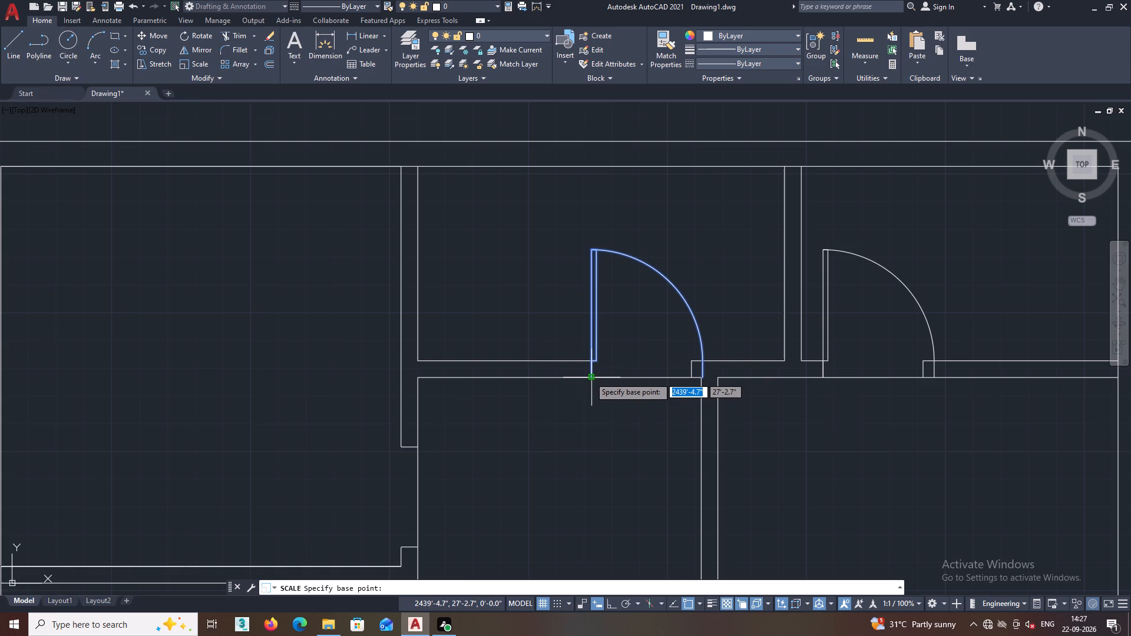
pyautogui.click(592, 377)
pyautogui.press('r')
pyautogui.press('Return')
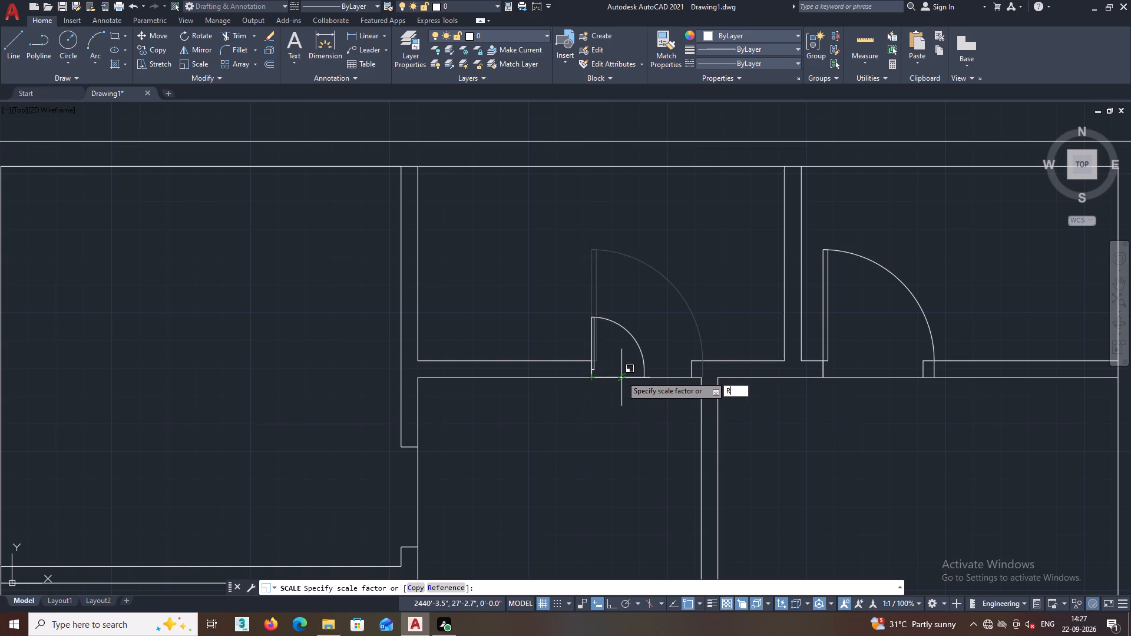
pyautogui.click(590, 379)
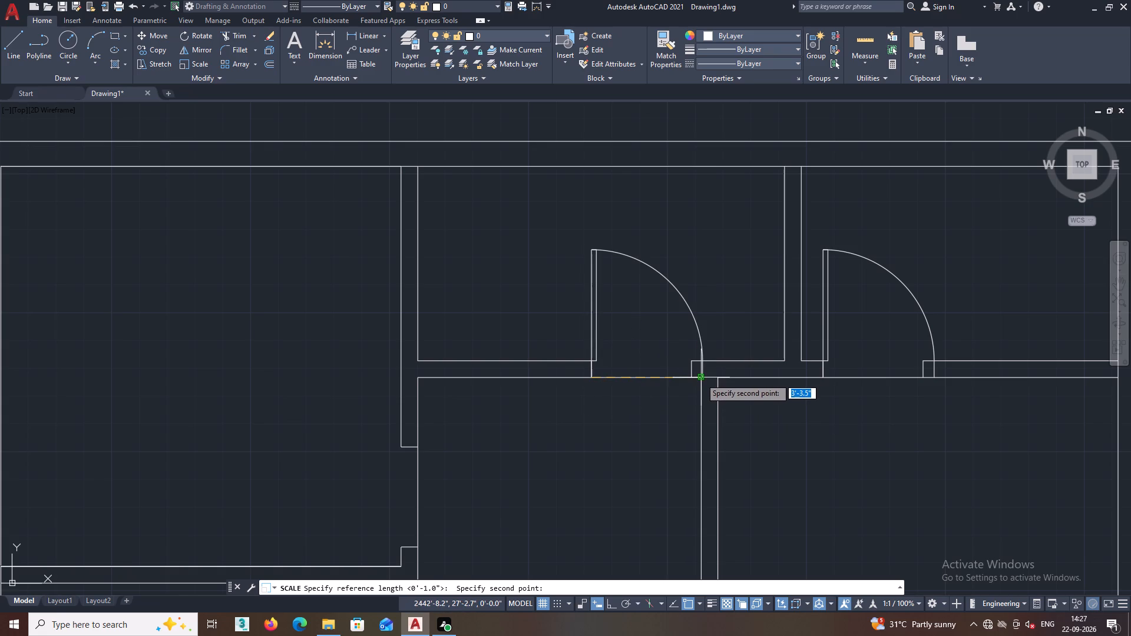
pyautogui.click(700, 379)
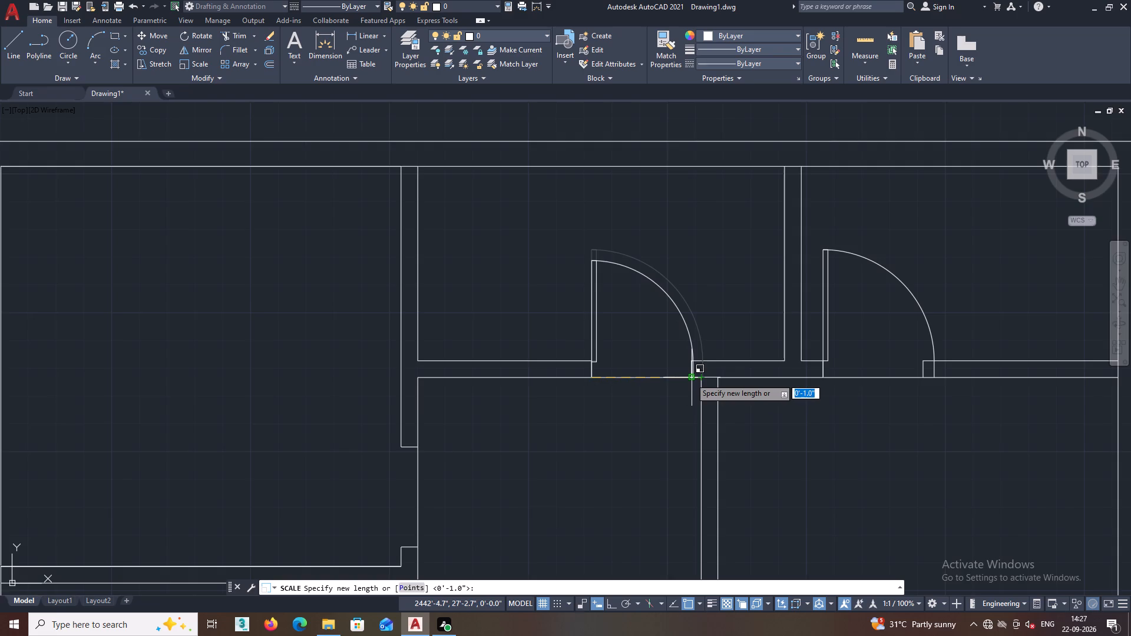
pyautogui.scroll(2, 690, 377)
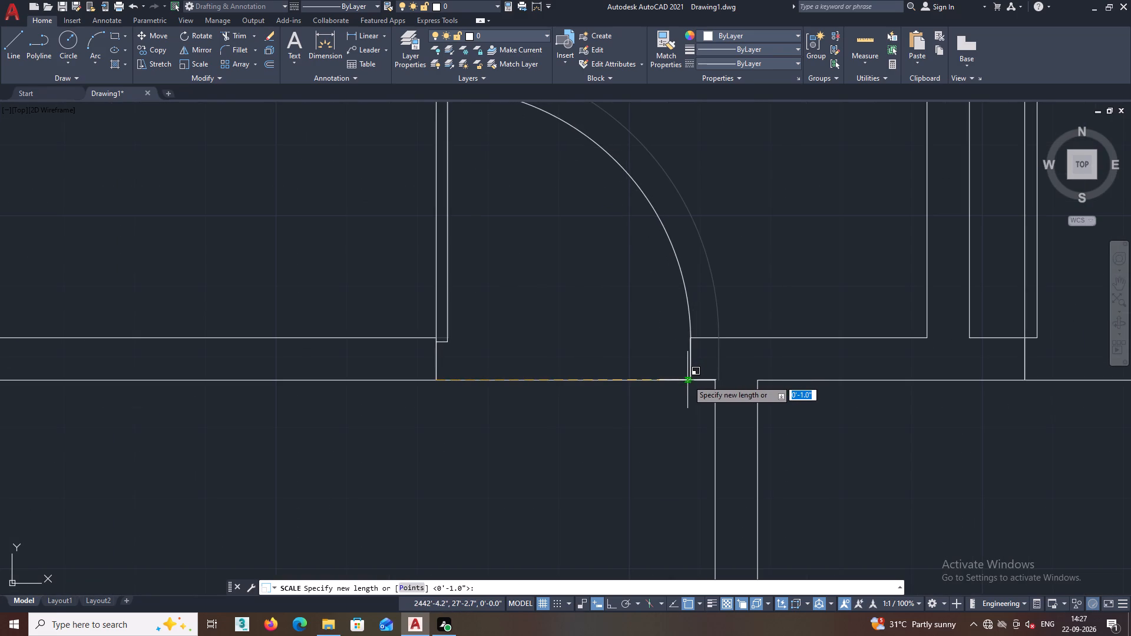
pyautogui.scroll(3, 689, 378)
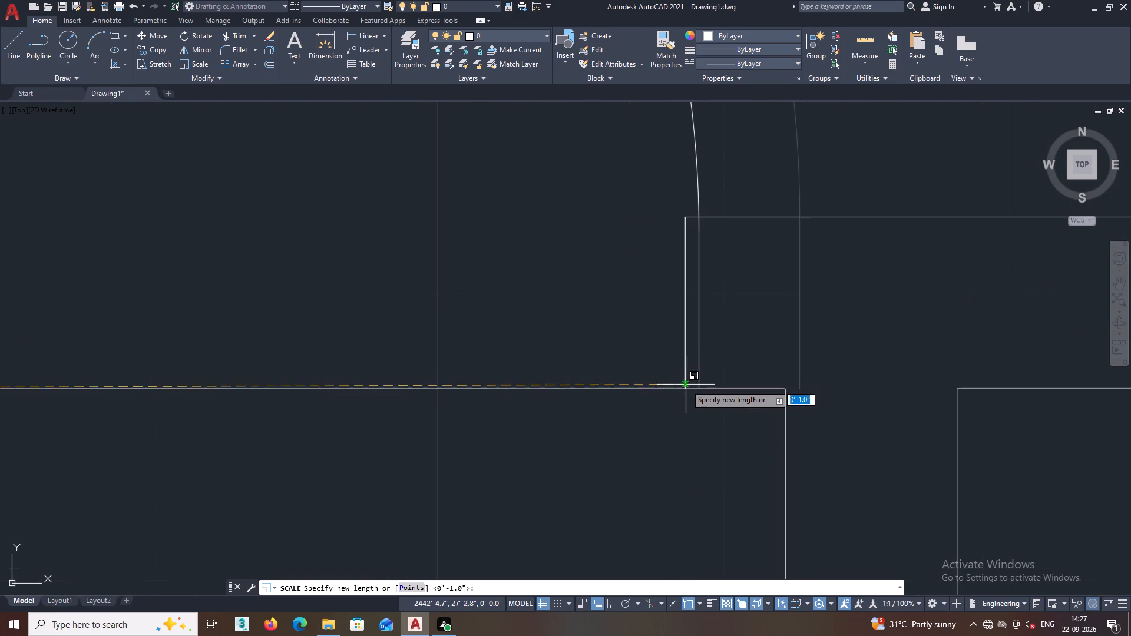
pyautogui.click(684, 389)
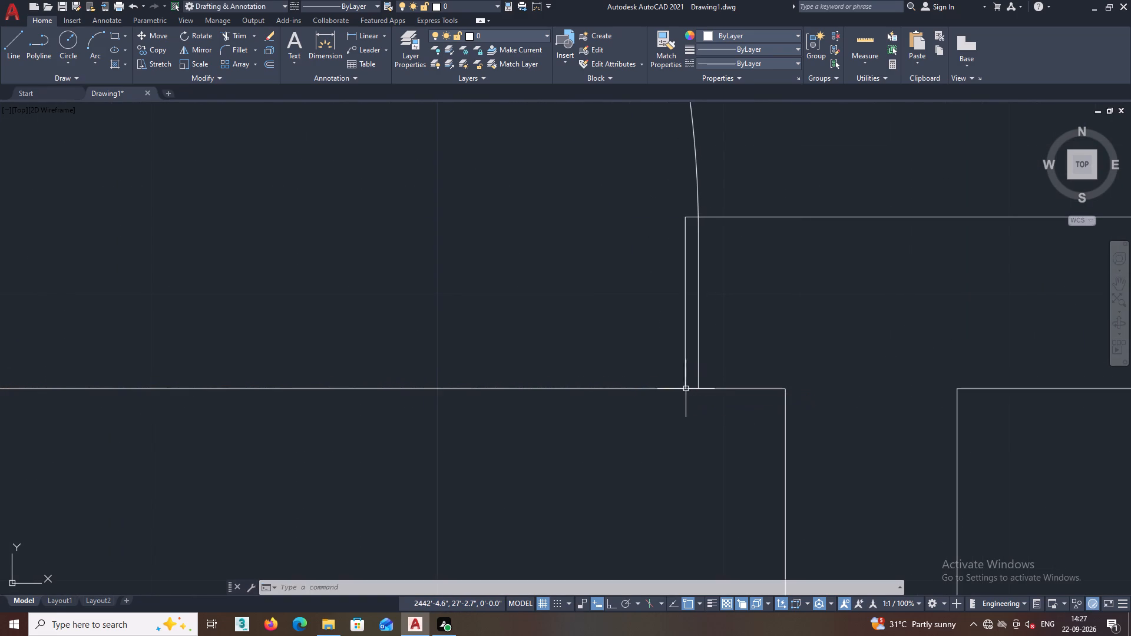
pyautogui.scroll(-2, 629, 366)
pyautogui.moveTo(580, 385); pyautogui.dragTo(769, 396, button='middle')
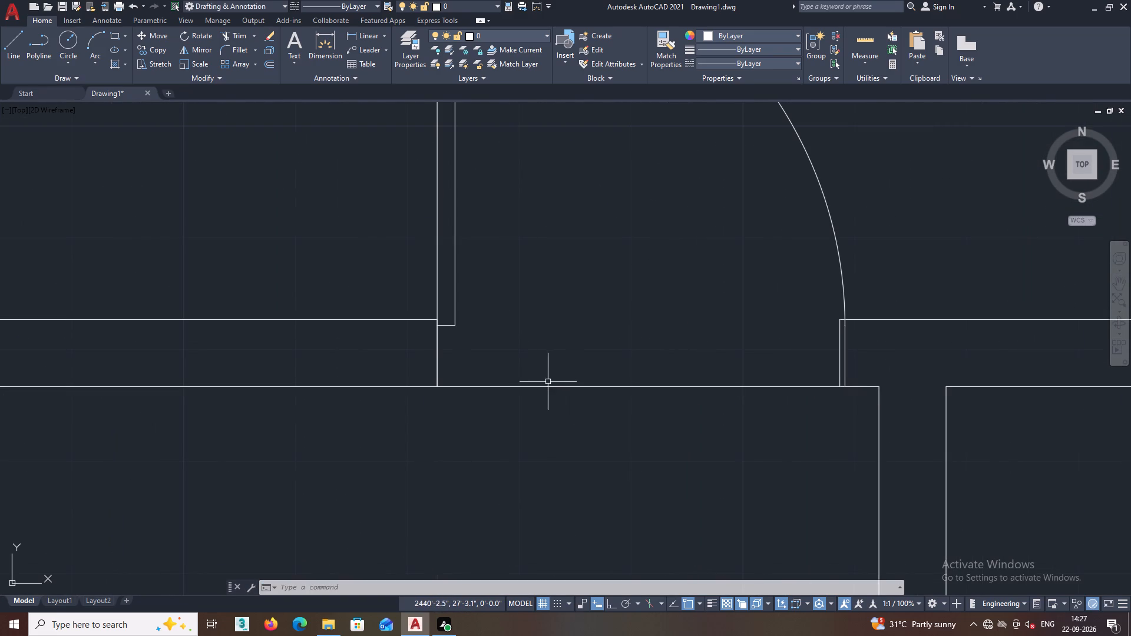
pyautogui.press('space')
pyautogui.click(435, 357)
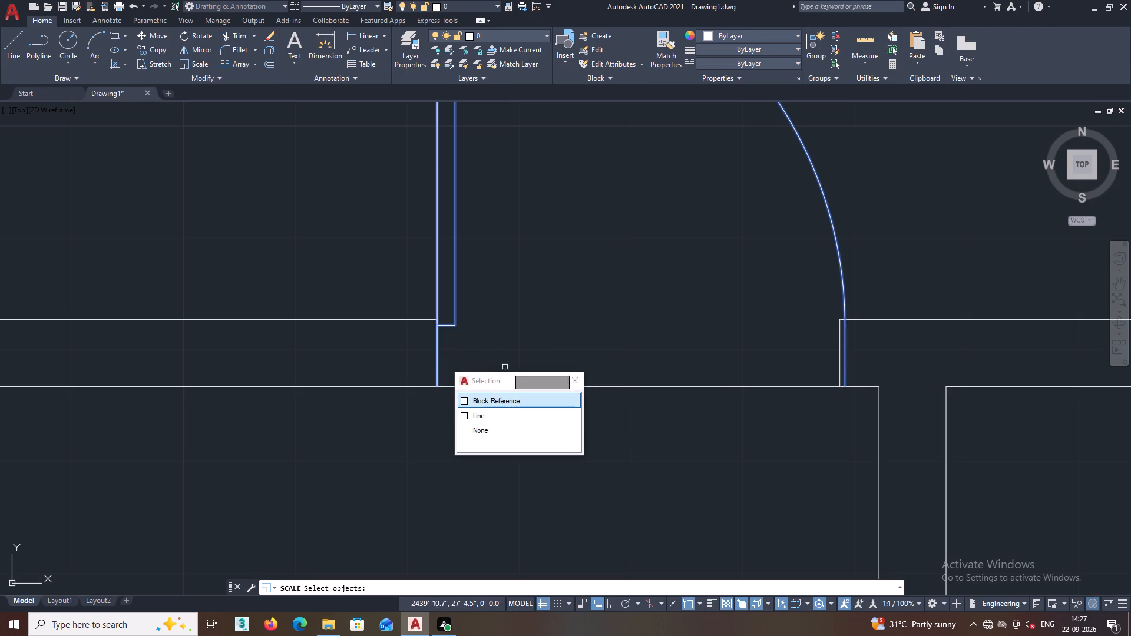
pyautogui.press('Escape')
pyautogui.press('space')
# Scale the top-middle room's door by reference from its lower hinge corner, fitting its current width to the opening's far jamb.
pyautogui.moveTo(509, 303); pyautogui.dragTo(587, 400, button='middle')
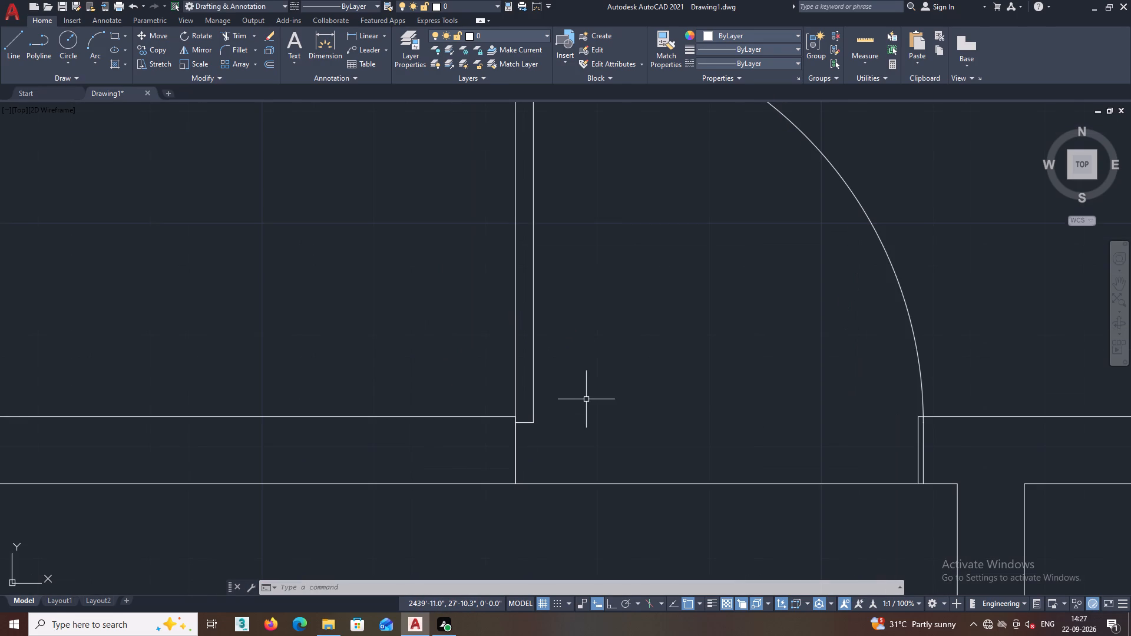
pyautogui.press('s')
pyautogui.press('c')
pyautogui.press('Return')
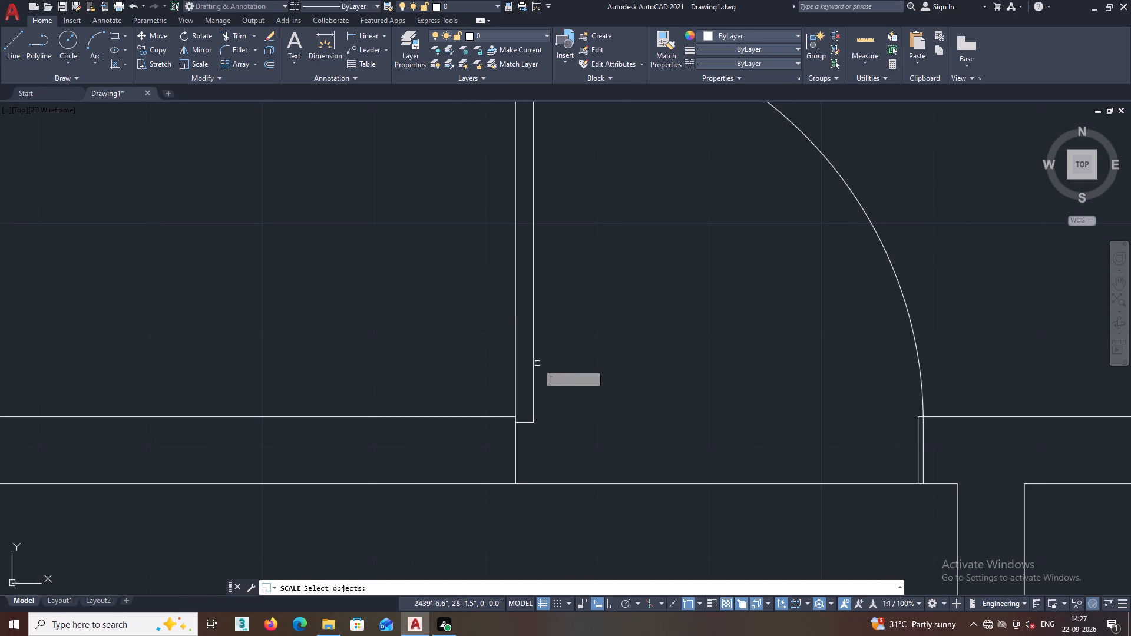
pyautogui.click(533, 367)
pyautogui.rightClick(562, 373)
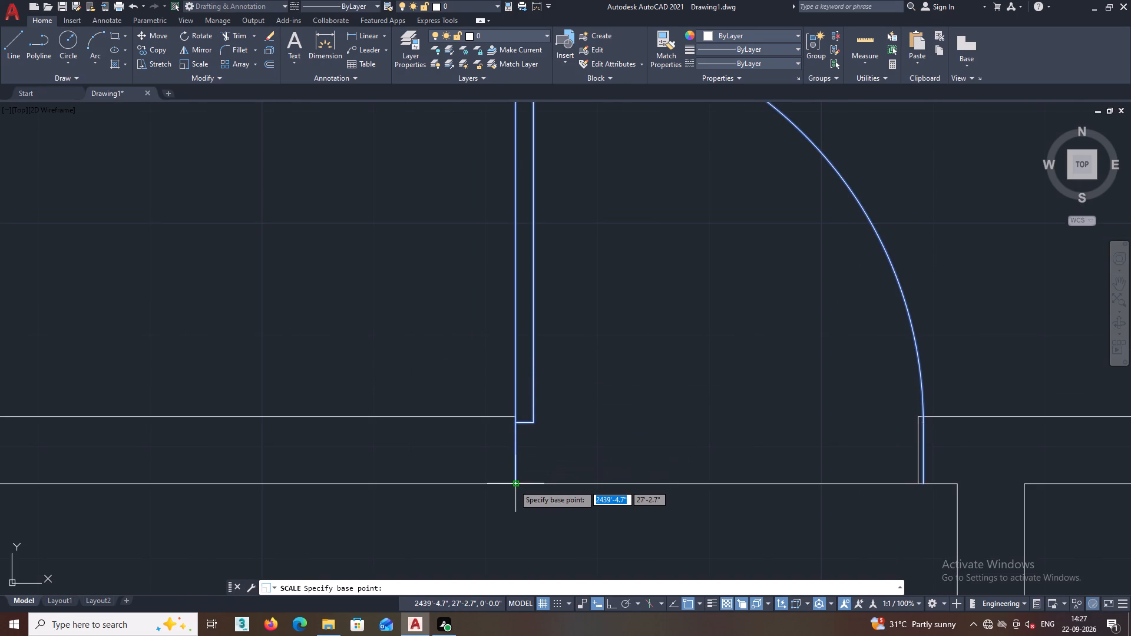
pyautogui.click(514, 485)
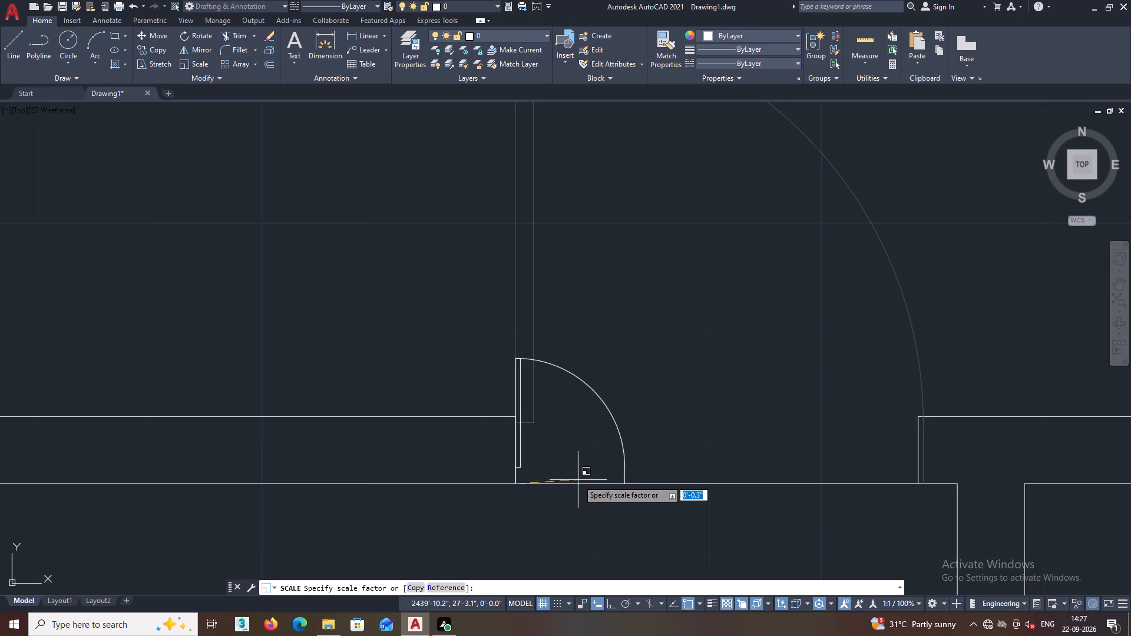
pyautogui.press('r')
pyautogui.press('Return')
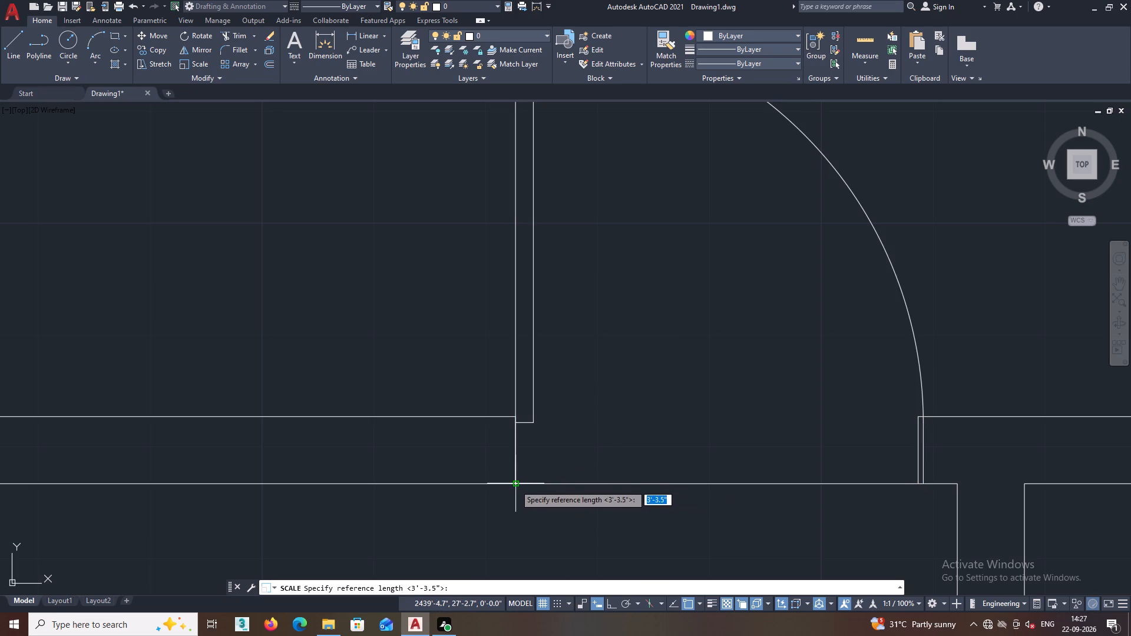
pyautogui.click(515, 485)
pyautogui.scroll(1, 923, 486)
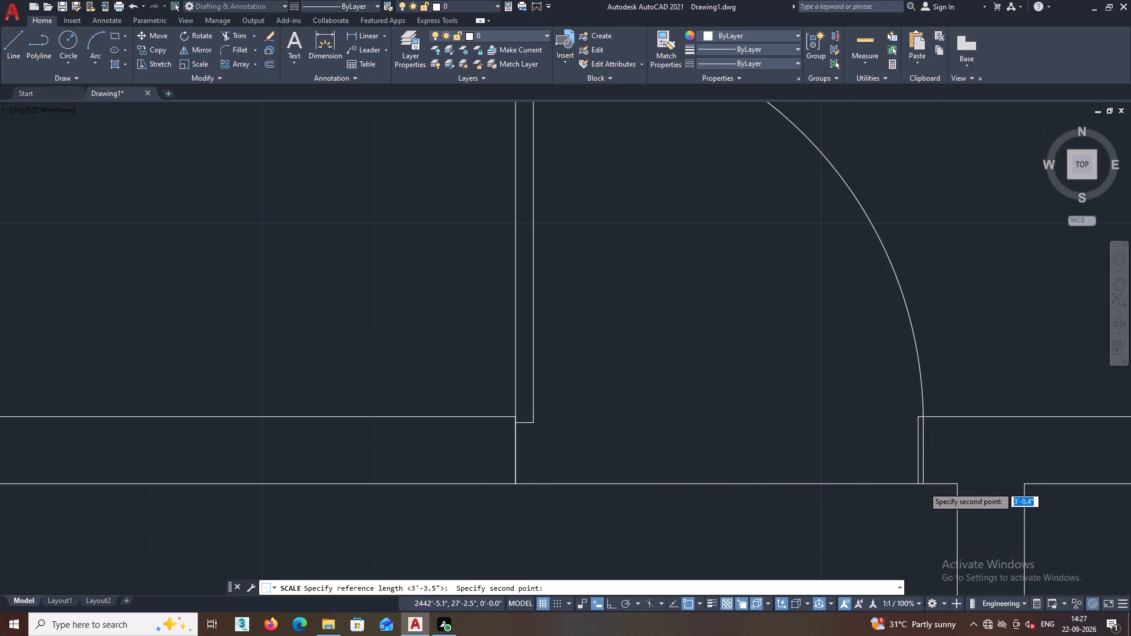
pyautogui.scroll(2, 927, 485)
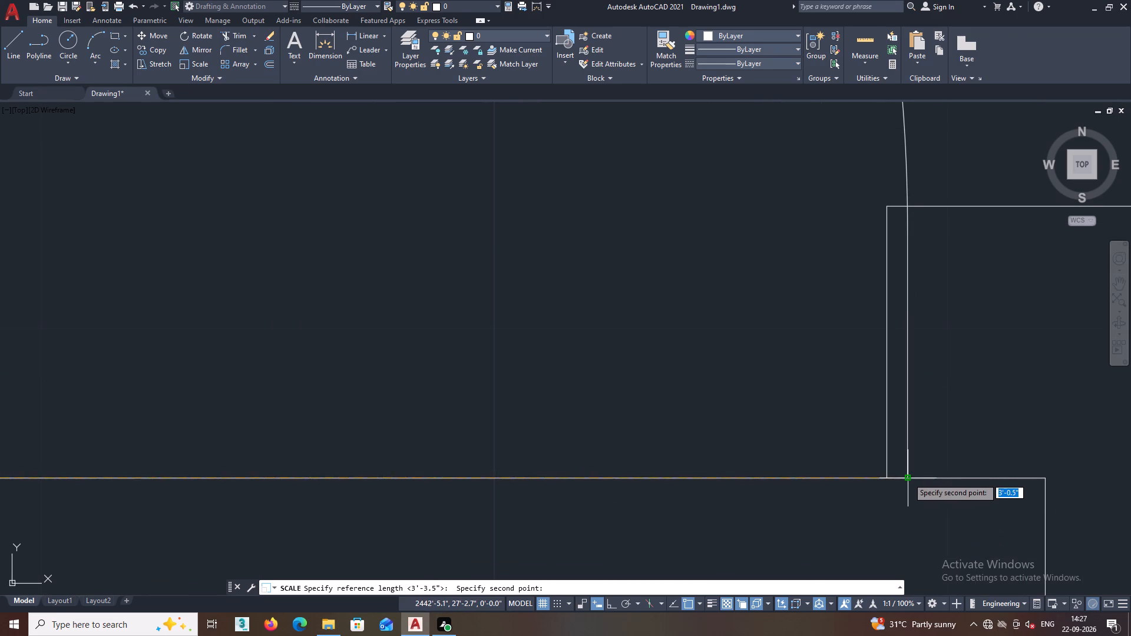
pyautogui.click(908, 478)
pyautogui.click(887, 478)
pyautogui.scroll(-2, 885, 480)
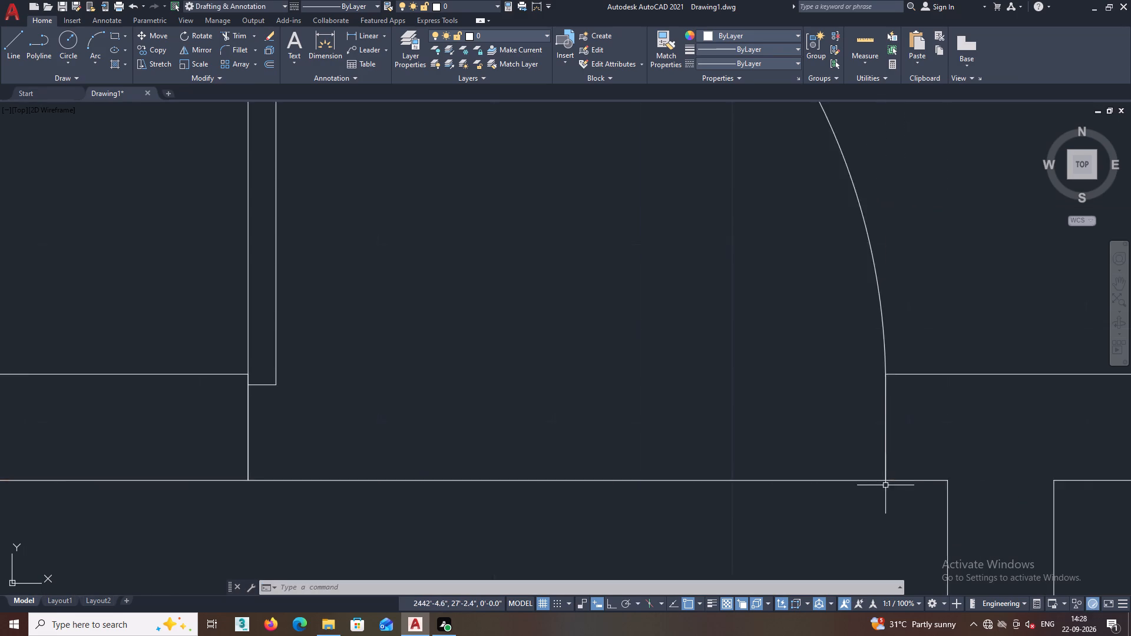
pyautogui.scroll(-4, 886, 485)
# Erase the oversized door block in the top-right room's opening.
pyautogui.press('space')
pyautogui.moveTo(922, 410); pyautogui.dragTo(668, 431, button='middle')
pyautogui.press('space')
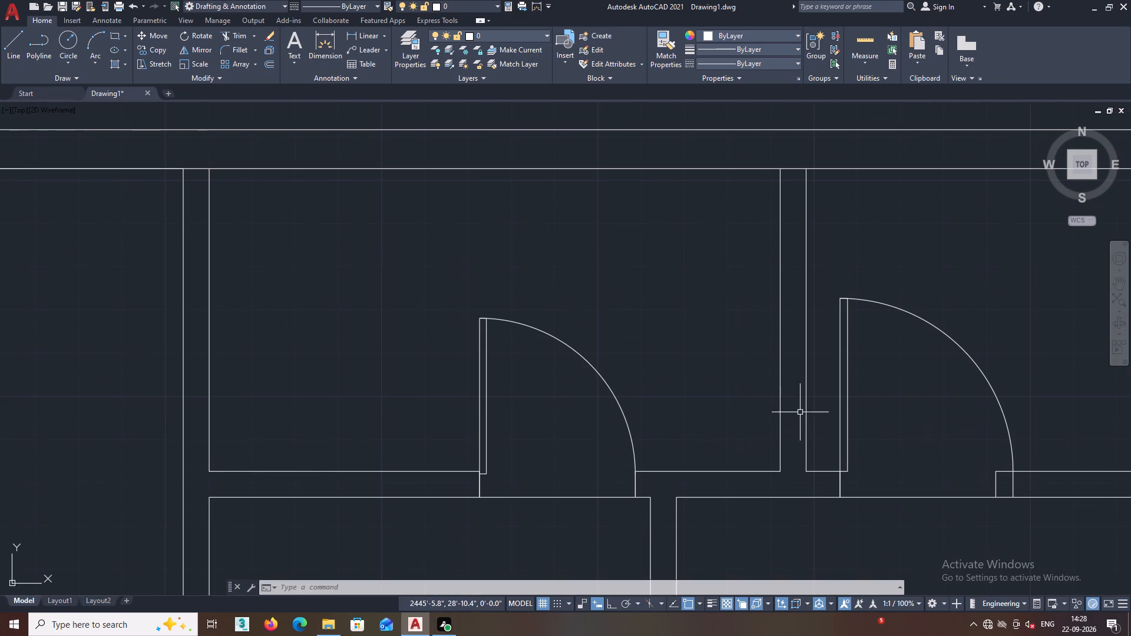
pyautogui.click(957, 348)
pyautogui.click(936, 302)
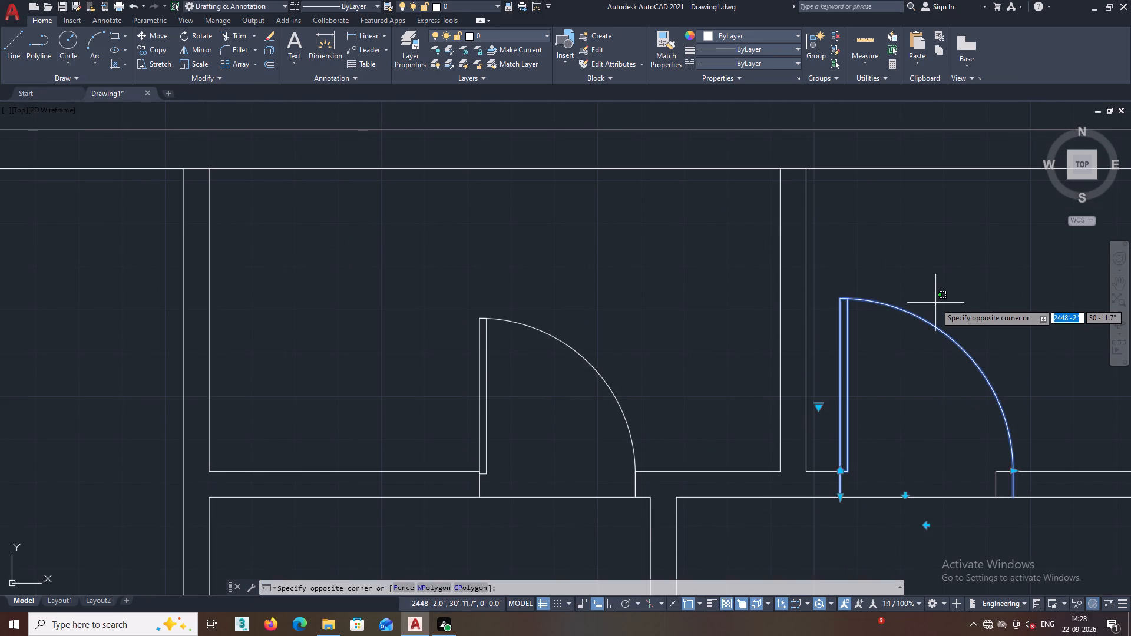
pyautogui.press('Delete')
pyautogui.press('Delete')
pyautogui.click(902, 300)
pyautogui.press('Delete')
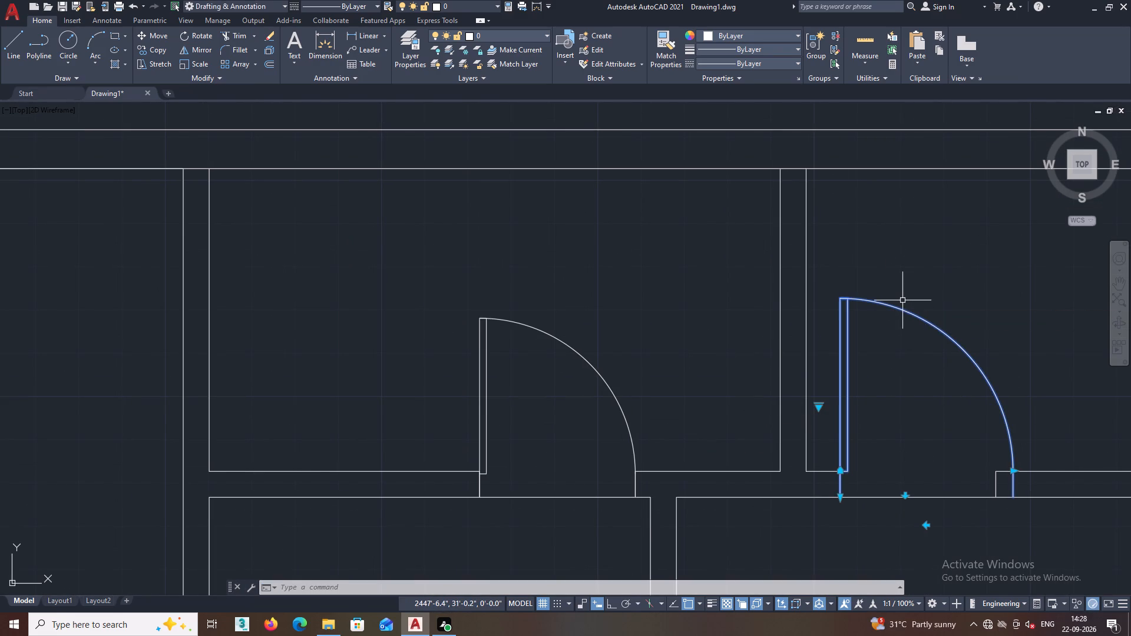
# Copy the top-middle room's door from its lower hinge corner to the near jamb of the top-right room's opening.
pyautogui.click(487, 429)
pyautogui.rightClick(535, 293)
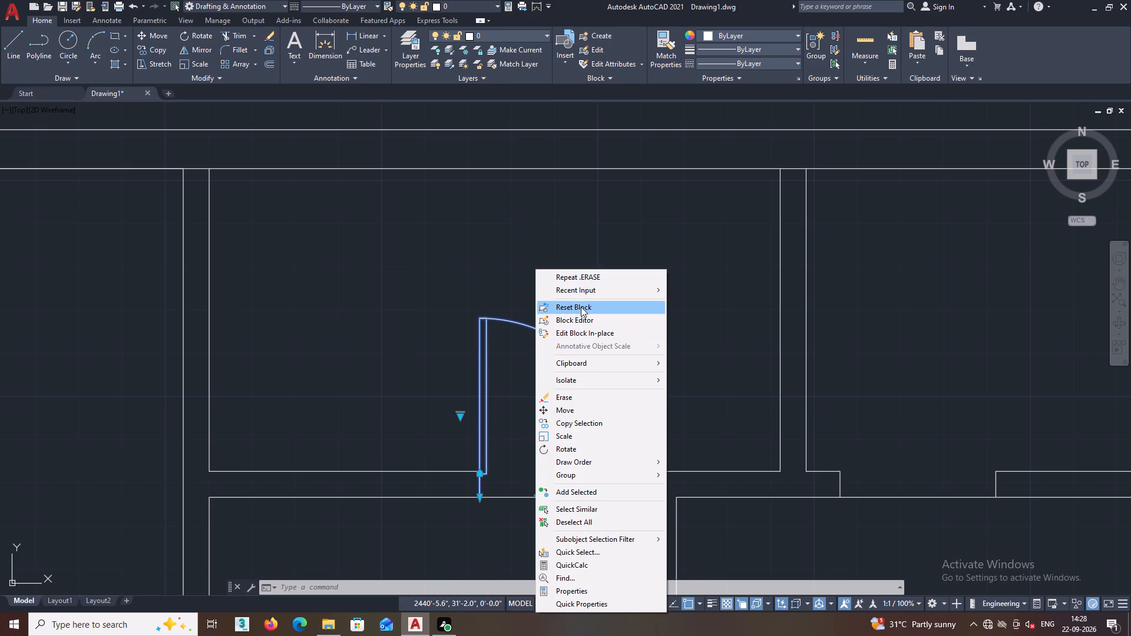
pyautogui.click(565, 422)
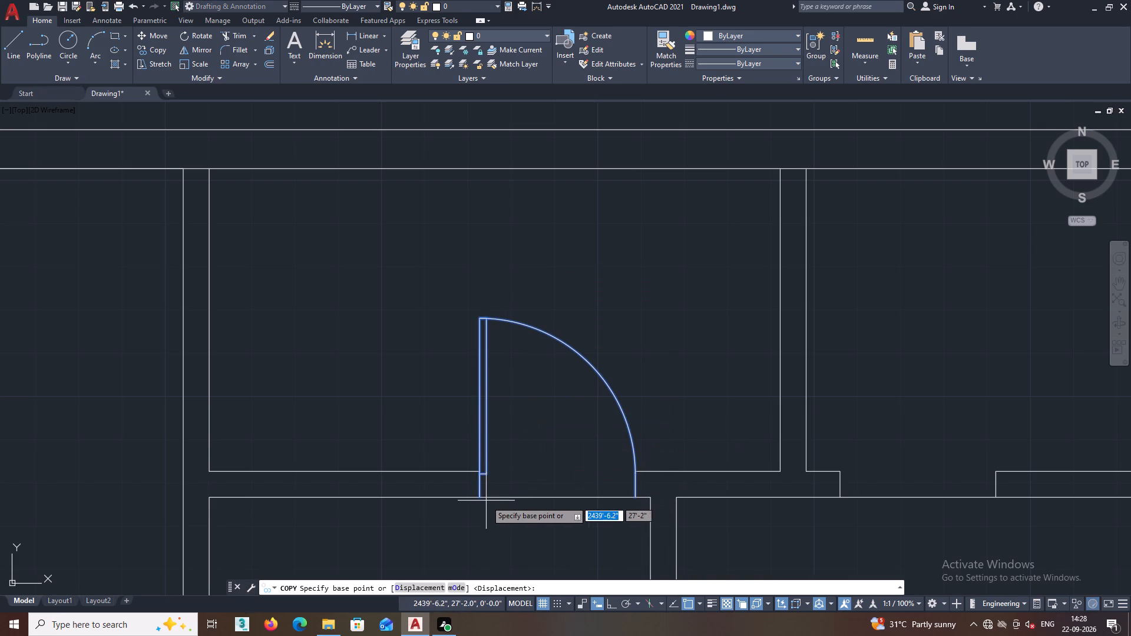
pyautogui.click(480, 498)
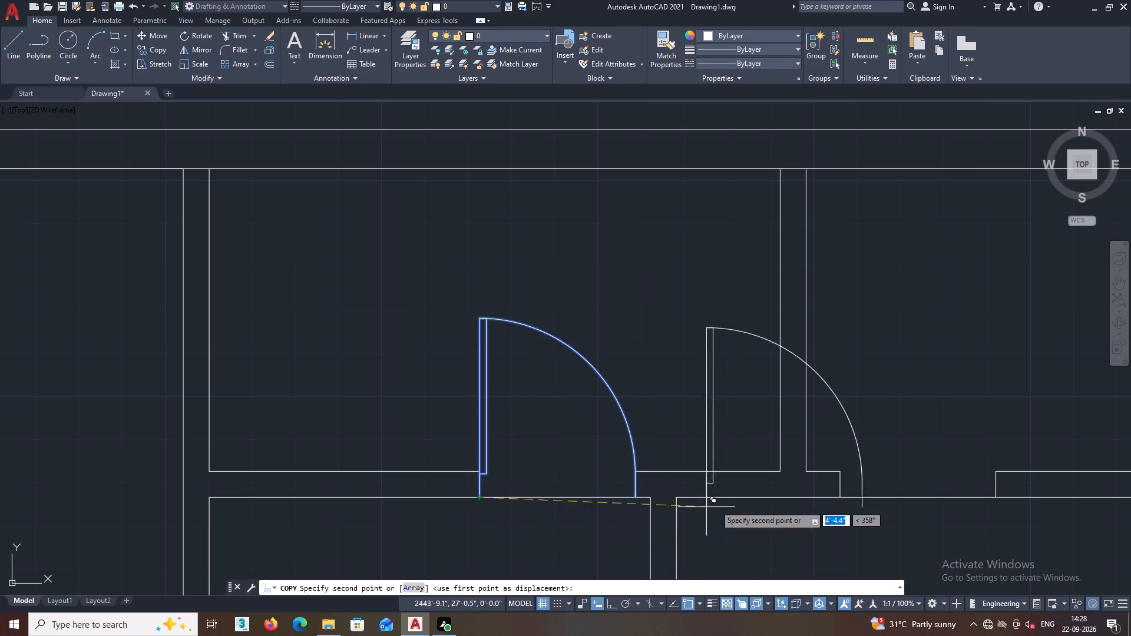
pyautogui.click(839, 495)
pyautogui.press('space')
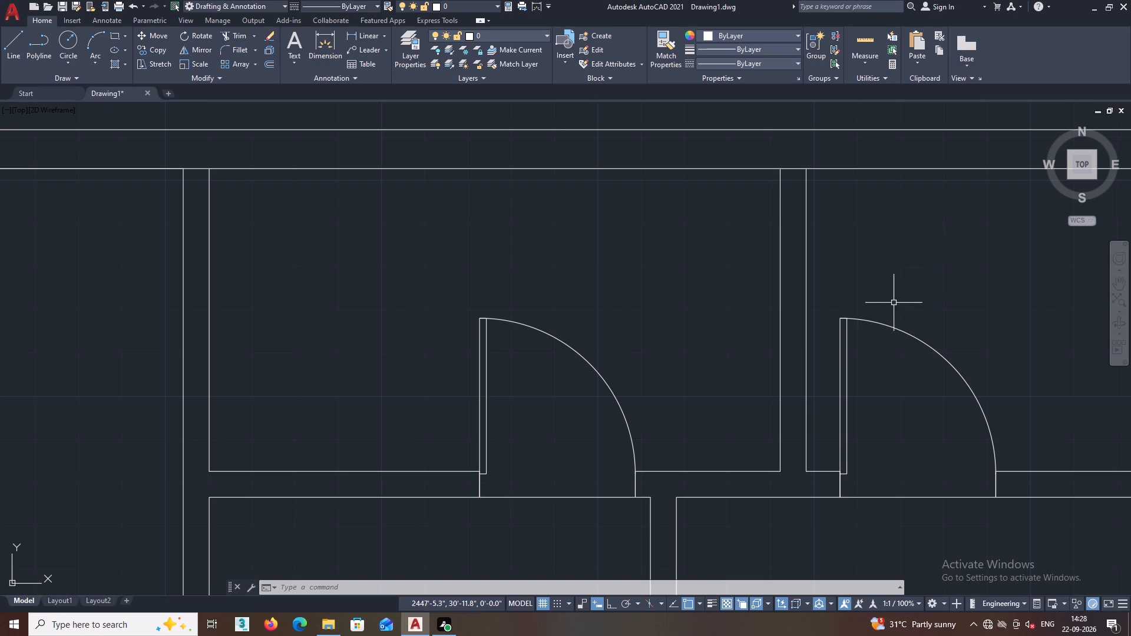
# Flip the top-middle room's door so its leaf hinges on the opening's right jamb.
pyautogui.scroll(-2, 660, 352)
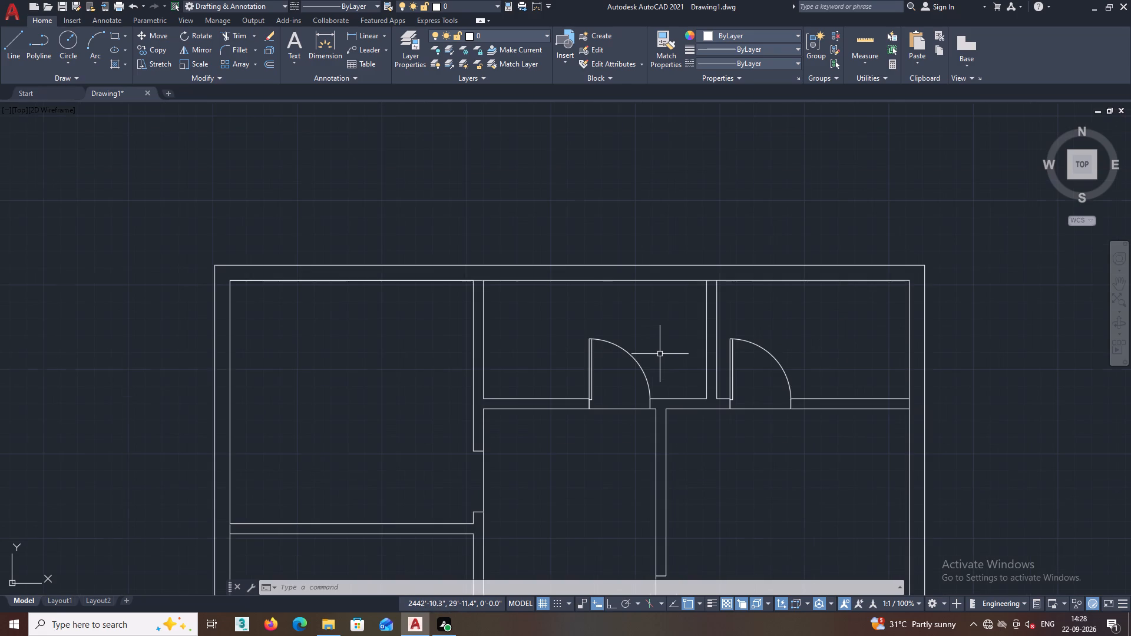
pyautogui.moveTo(649, 359); pyautogui.dragTo(638, 355, button='middle')
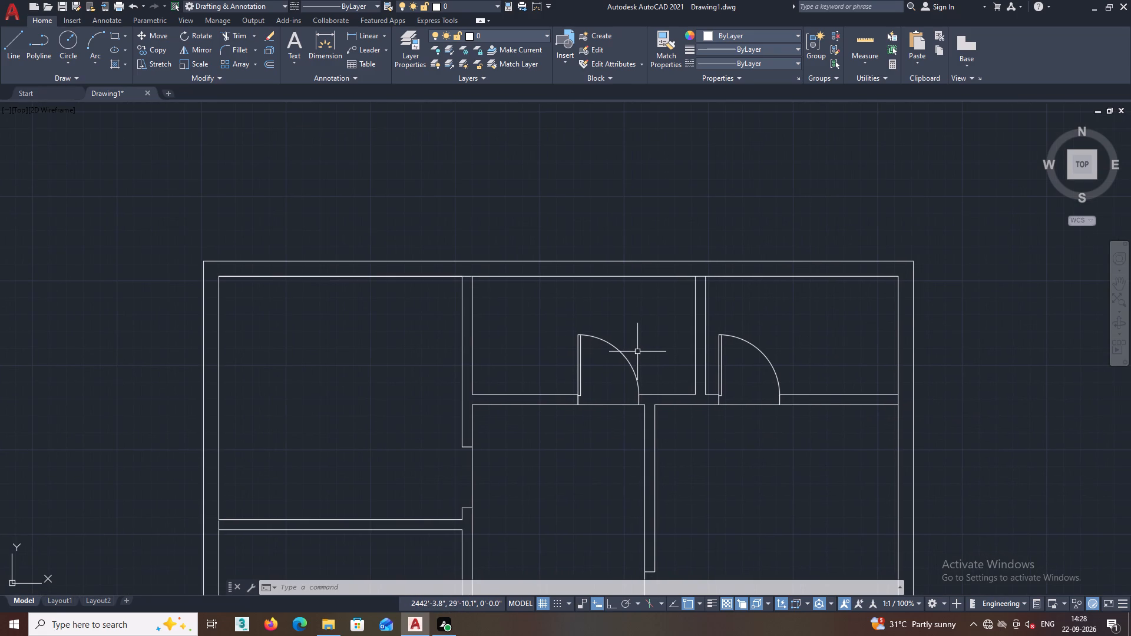
pyautogui.click(615, 349)
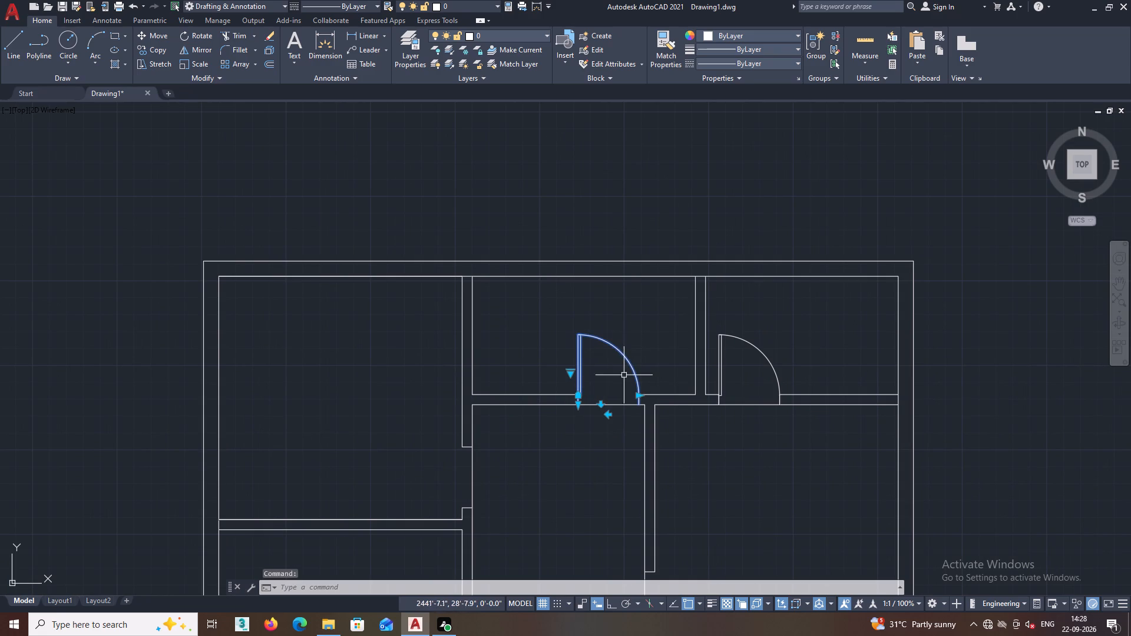
pyautogui.scroll(2, 622, 375)
pyautogui.click(582, 476)
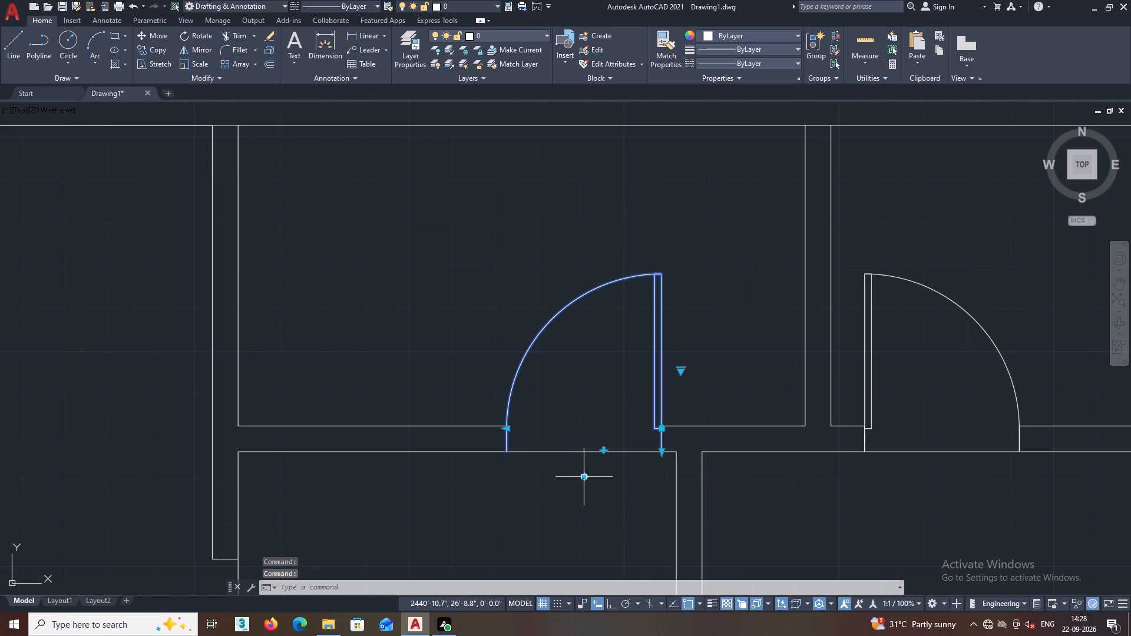
pyautogui.press('Escape')
# Copy the flipped top-middle door from its lower hinge corner to the right jamb of the opening above the staircase.
pyautogui.scroll(-2, 596, 472)
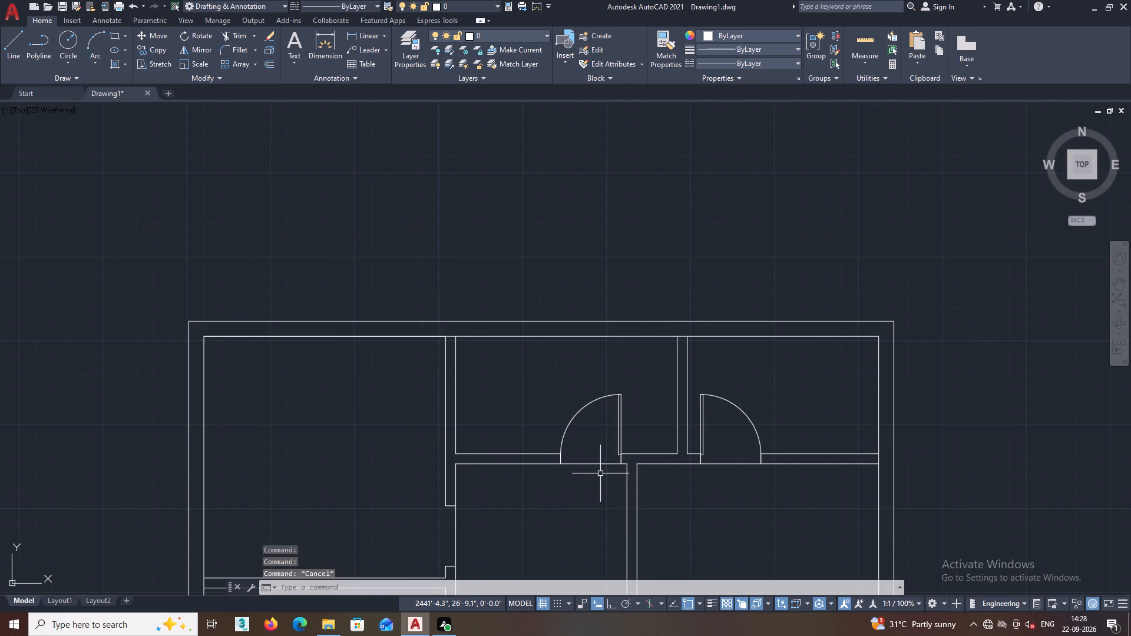
pyautogui.moveTo(607, 456); pyautogui.dragTo(609, 423, button='middle')
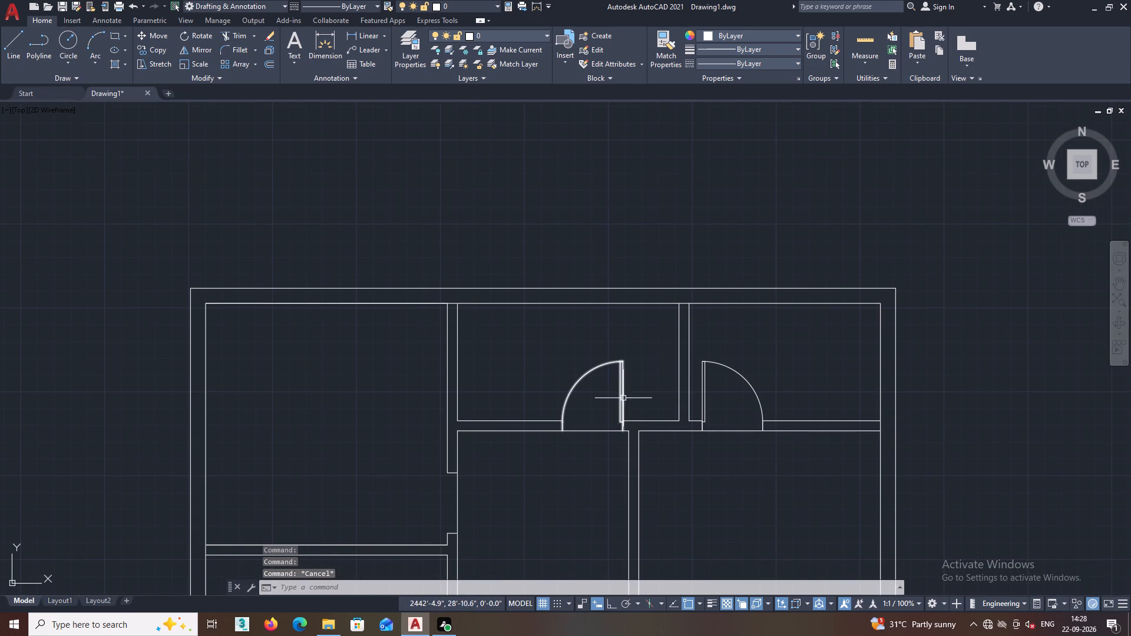
pyautogui.click(623, 399)
pyautogui.rightClick(643, 342)
pyautogui.click(686, 420)
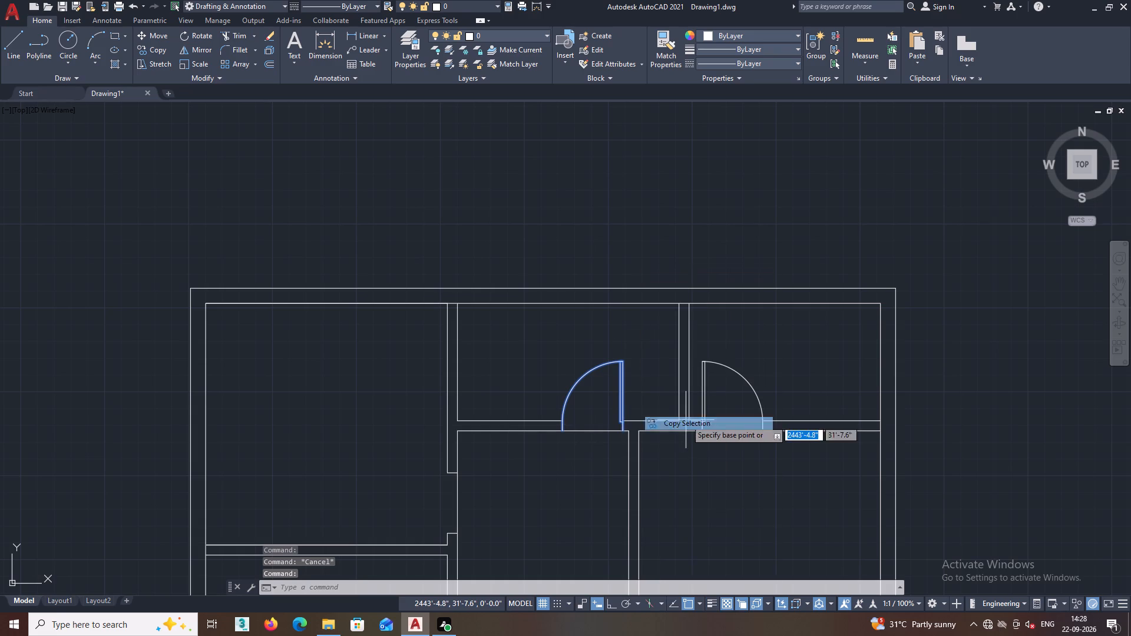
pyautogui.click(624, 430)
pyautogui.scroll(-3, 607, 466)
pyautogui.moveTo(588, 480); pyautogui.dragTo(639, 408, button='middle')
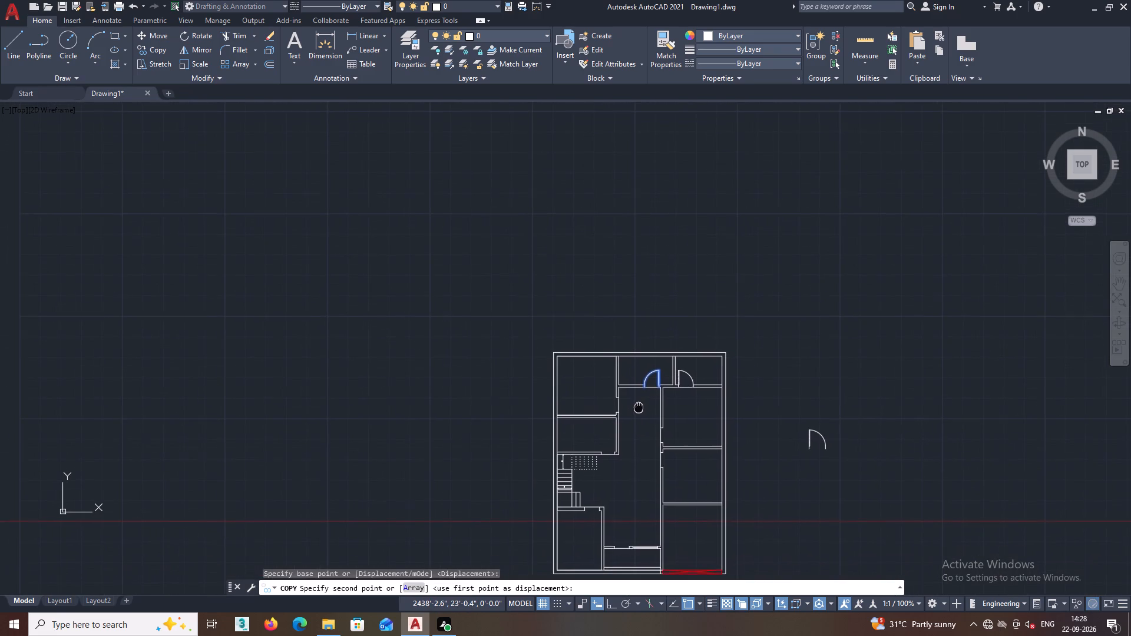
pyautogui.moveTo(639, 408); pyautogui.dragTo(669, 366, button='middle')
pyautogui.scroll(4, 641, 400)
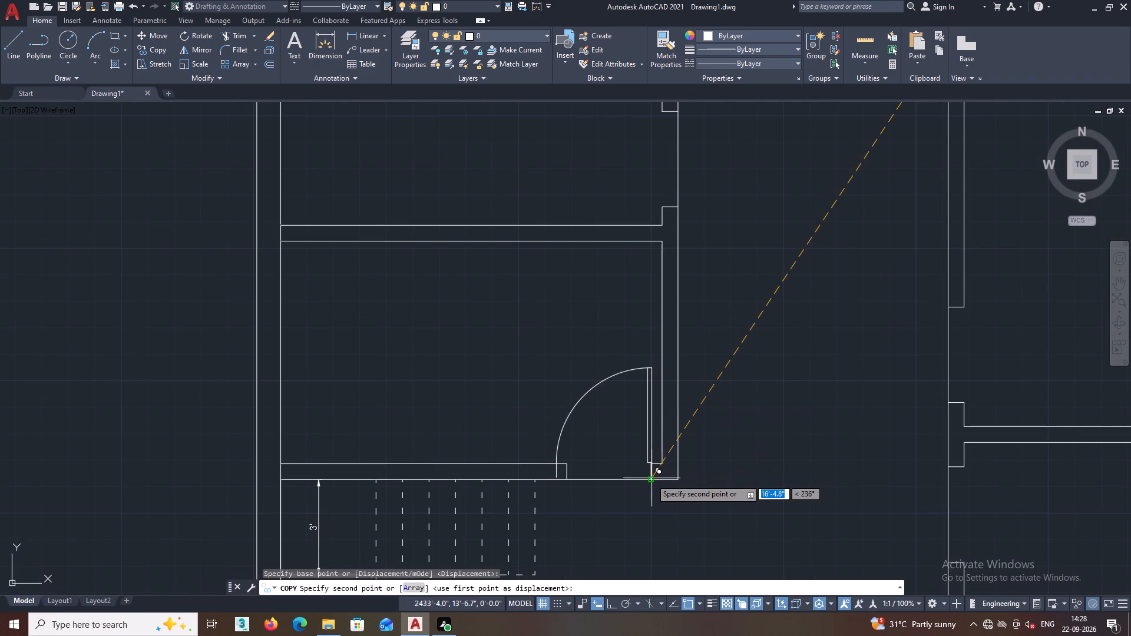
pyautogui.click(651, 479)
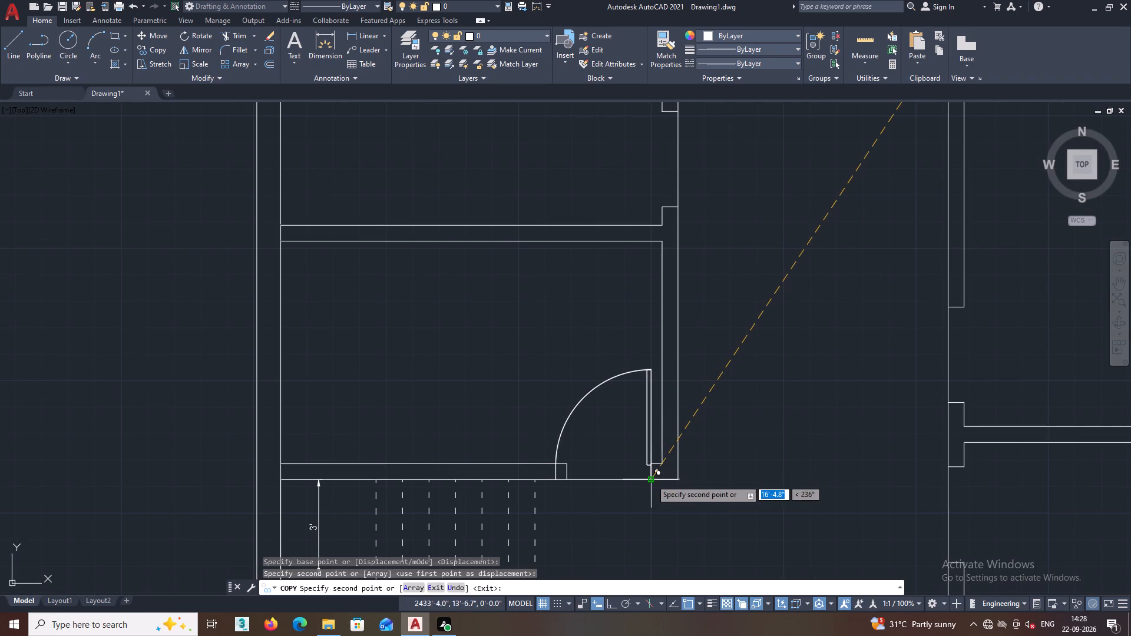
# Place another copy of the door at the right jamb of the opening in the hall's bottom wall, and end the copying.
pyautogui.scroll(-1, 692, 521)
pyautogui.moveTo(694, 516); pyautogui.dragTo(703, 468, button='middle')
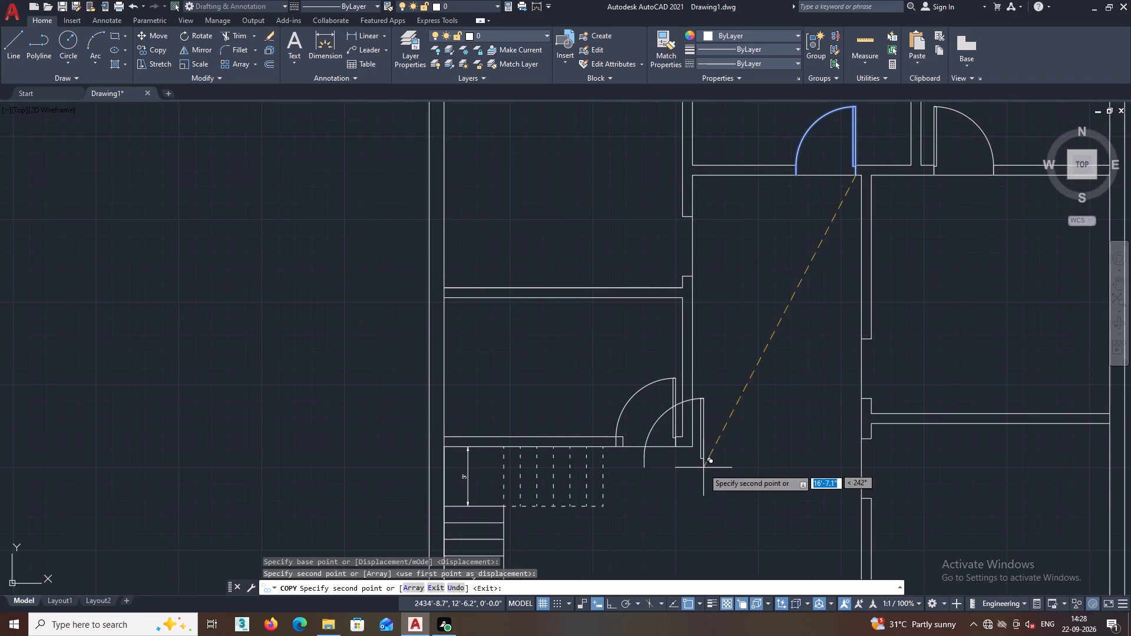
pyautogui.moveTo(703, 488); pyautogui.dragTo(751, 306, button='middle')
pyautogui.moveTo(740, 402); pyautogui.dragTo(808, 266, button='middle')
pyautogui.moveTo(743, 482); pyautogui.dragTo(761, 426, button='middle')
pyautogui.scroll(2, 802, 457)
pyautogui.moveTo(807, 458); pyautogui.dragTo(803, 456, button='middle')
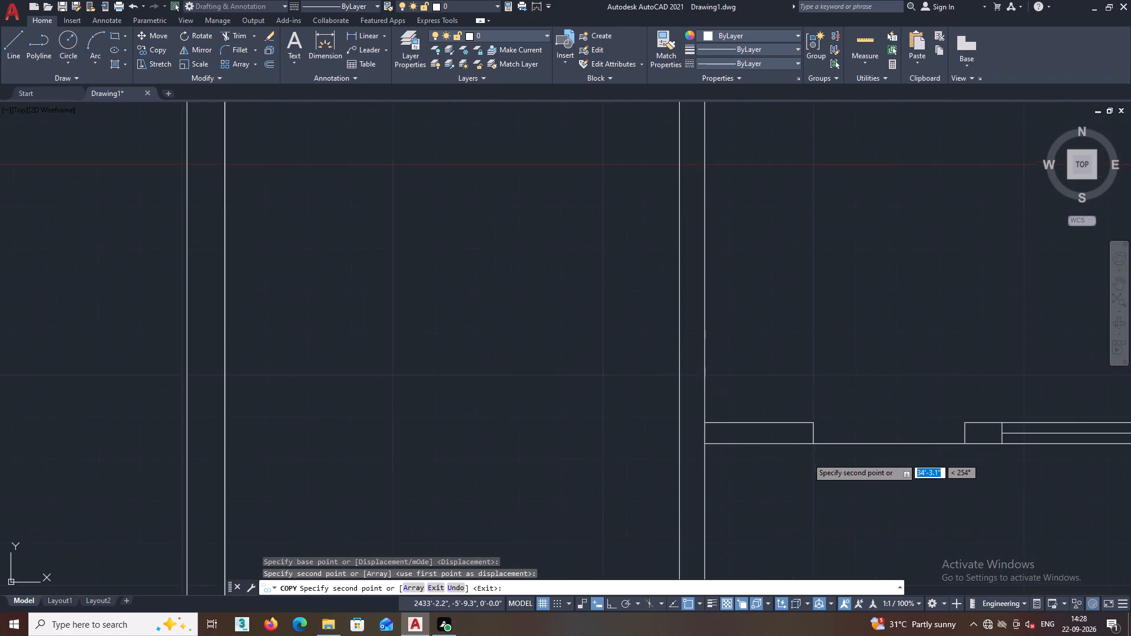
pyautogui.moveTo(803, 456); pyautogui.dragTo(654, 445, button='middle')
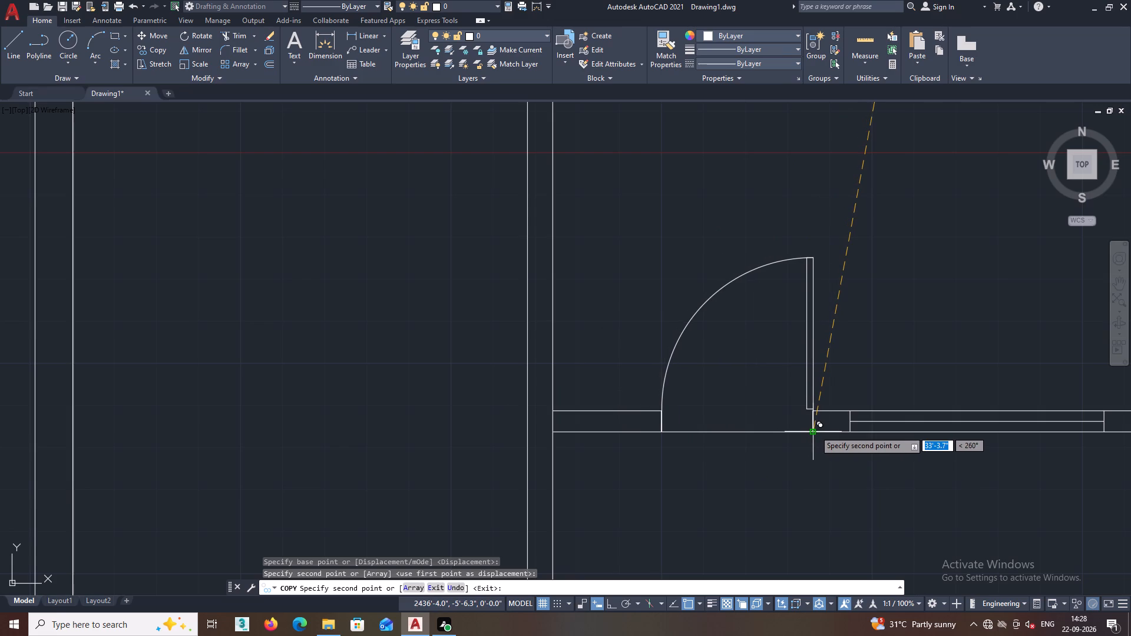
pyautogui.click(815, 430)
pyautogui.press('space')
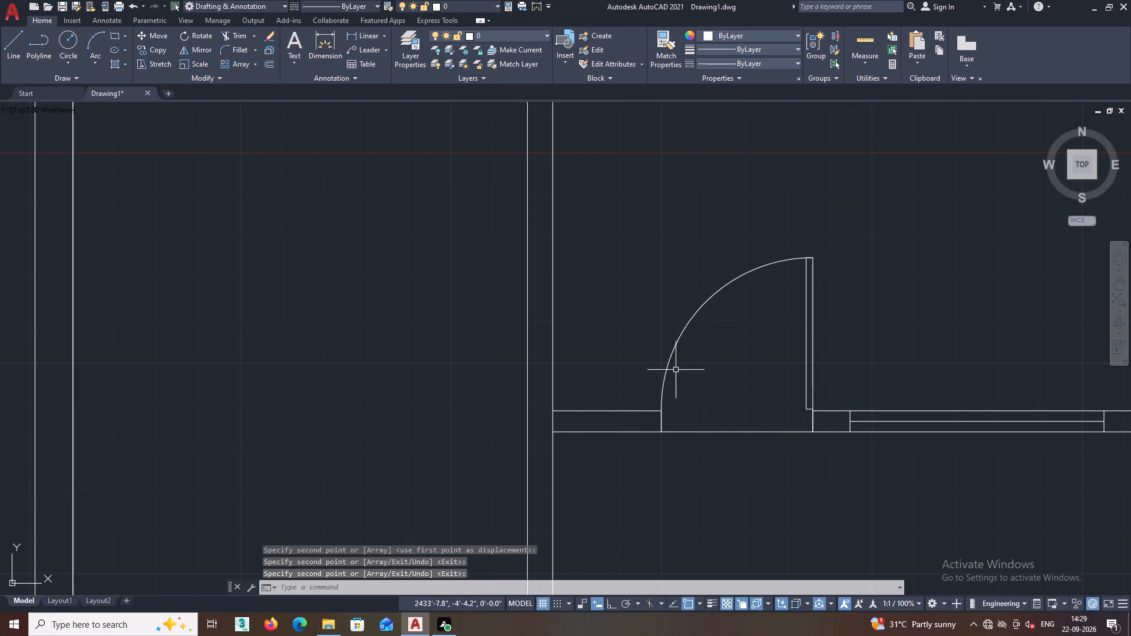
# Flip the door in the hall's bottom wall so its leaf hinges on the opening's left jamb.
pyautogui.click(673, 355)
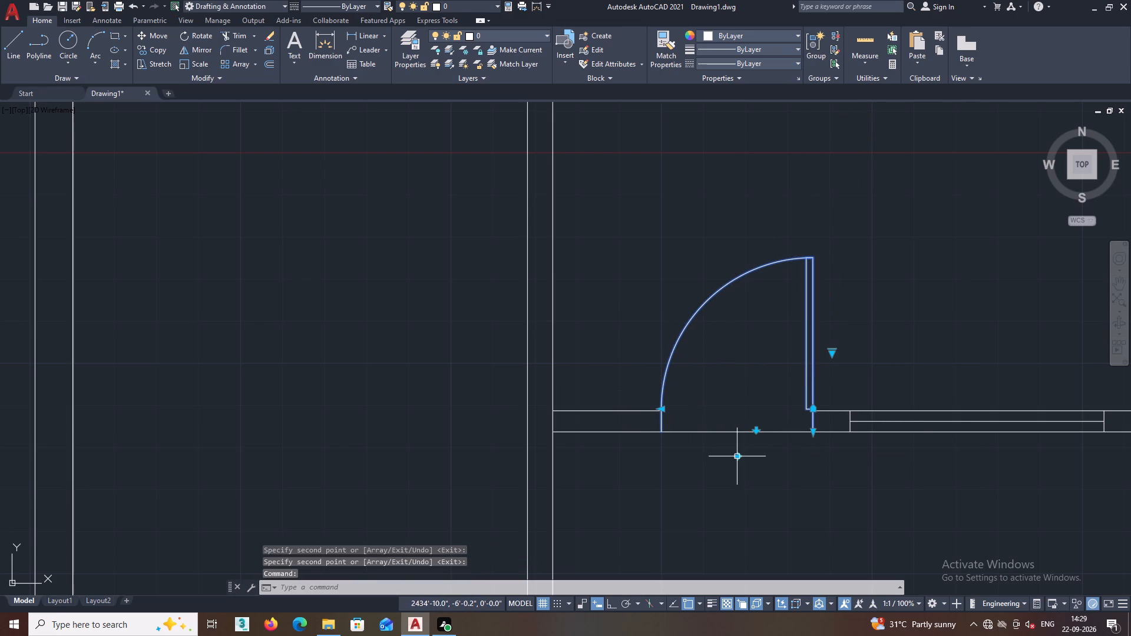
pyautogui.click(739, 457)
pyautogui.press('Escape')
# Scale the door above the staircase by reference from its lower hinge corner so its width ends at the opening's left jamb.
pyautogui.scroll(-1, 686, 432)
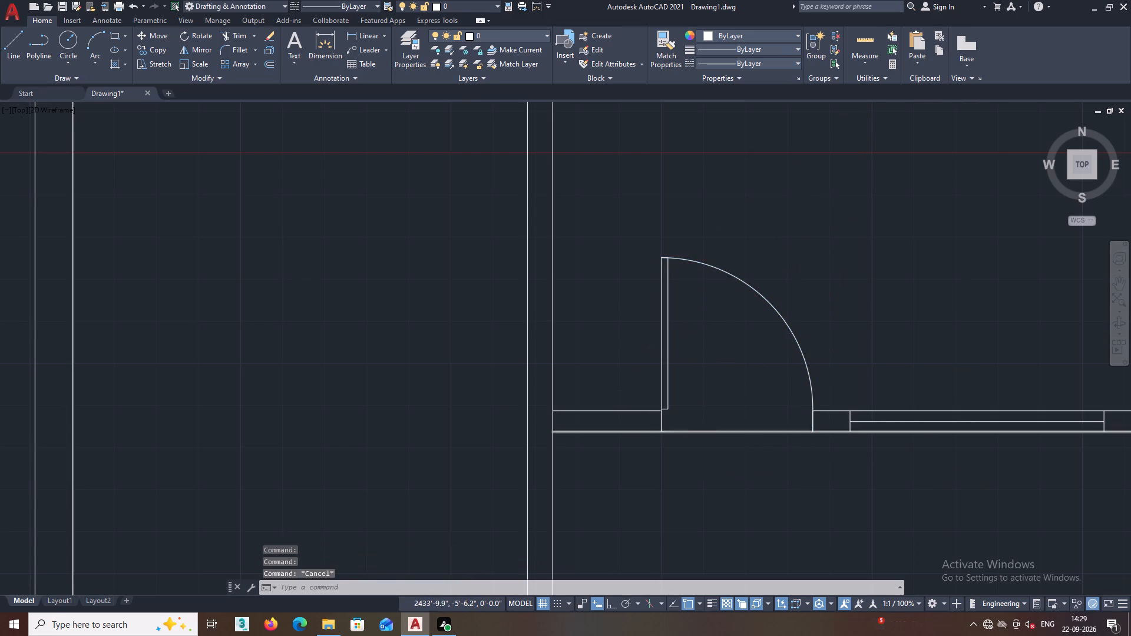
pyautogui.scroll(-1, 686, 432)
pyautogui.moveTo(684, 423); pyautogui.dragTo(712, 471, button='middle')
pyautogui.moveTo(712, 428); pyautogui.dragTo(727, 558, button='middle')
pyautogui.scroll(-1, 714, 455)
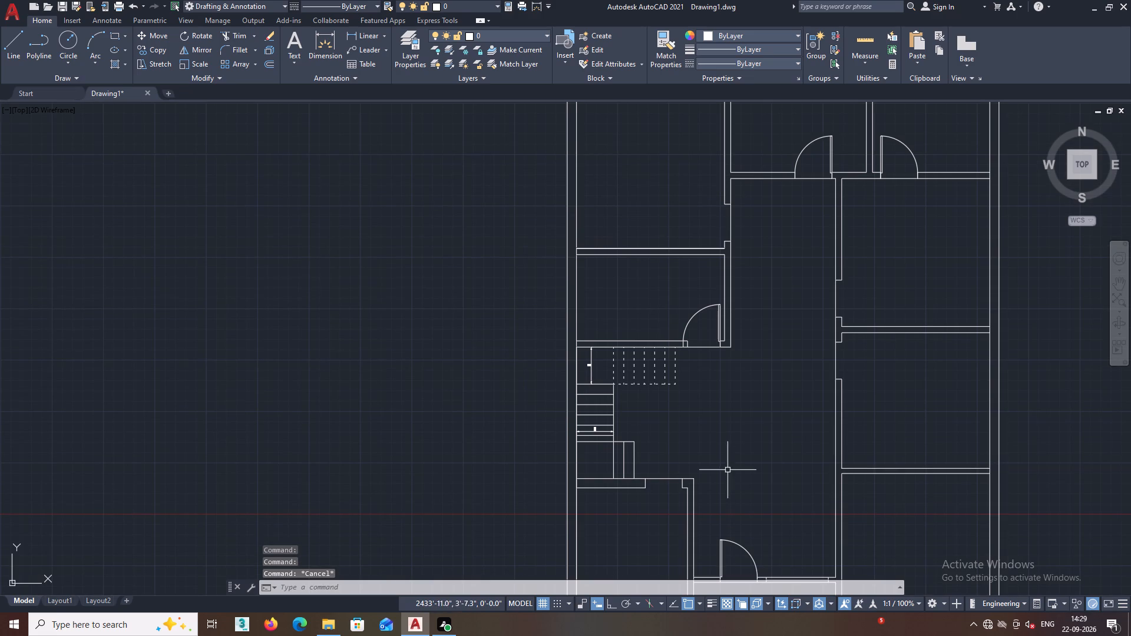
pyautogui.scroll(2, 692, 323)
pyautogui.press('s')
pyautogui.press('c')
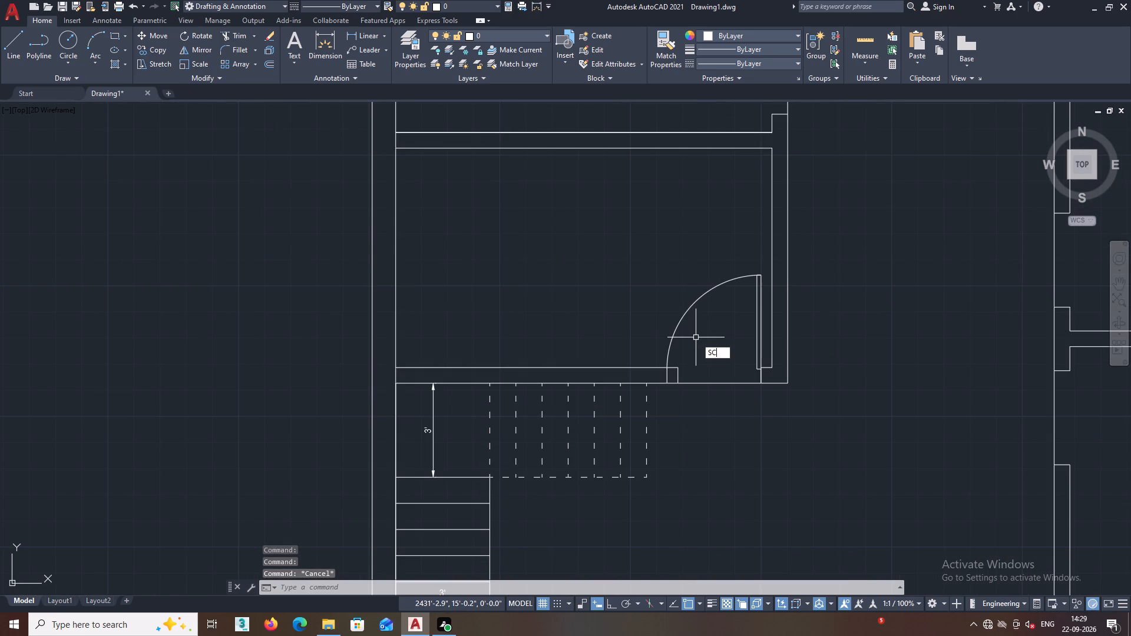
pyautogui.press('Return')
pyautogui.click(672, 338)
pyautogui.rightClick(670, 307)
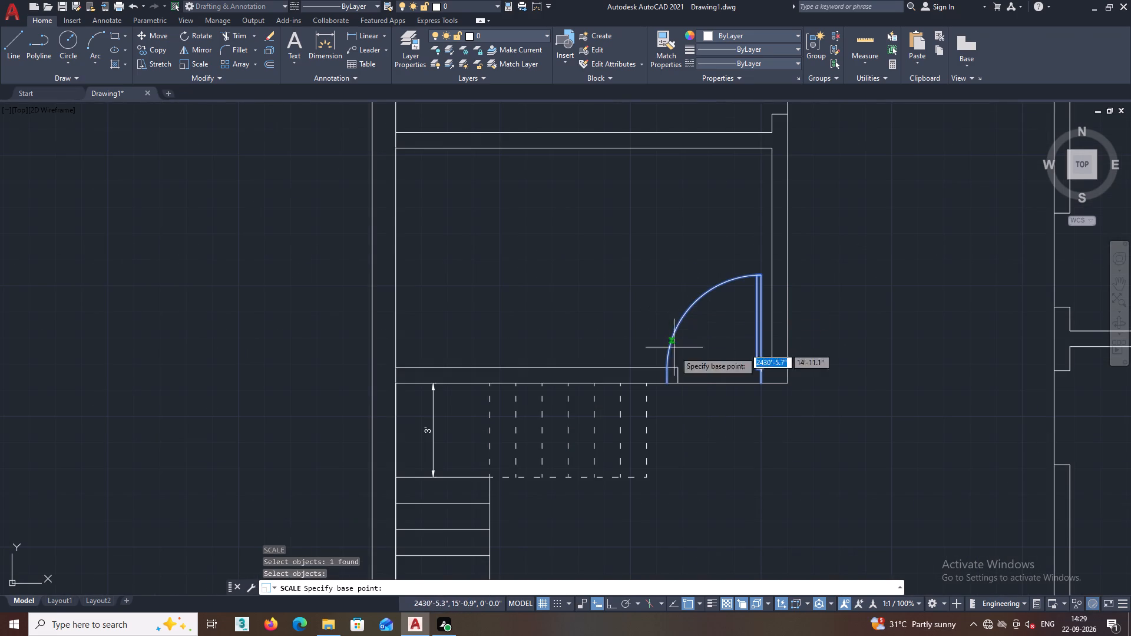
pyautogui.click(761, 384)
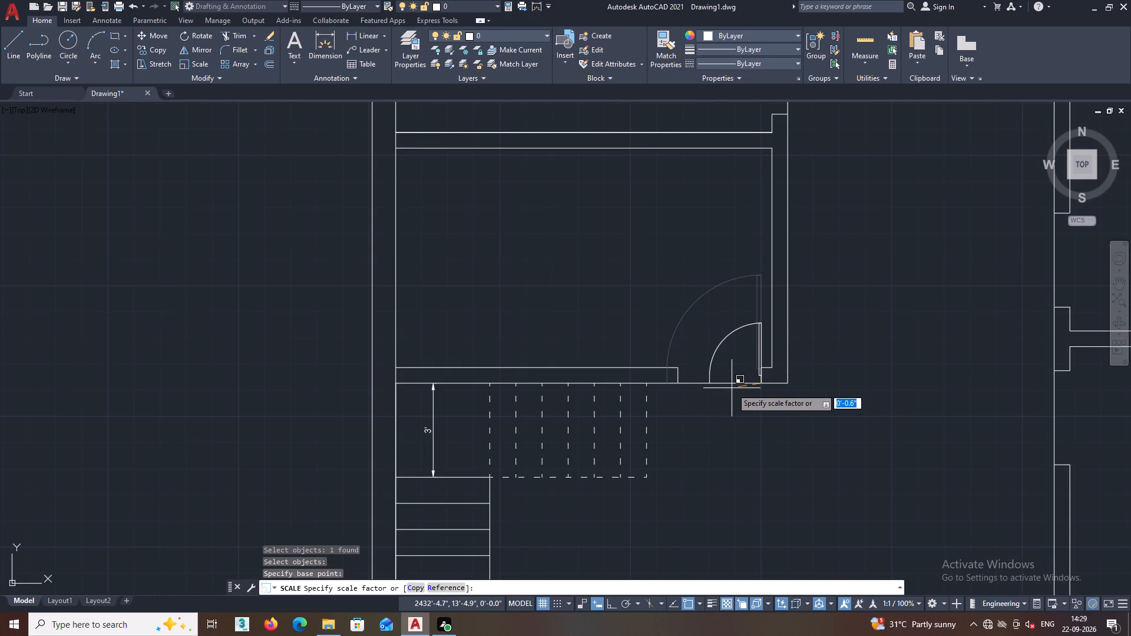
pyautogui.press('r')
pyautogui.press('Return')
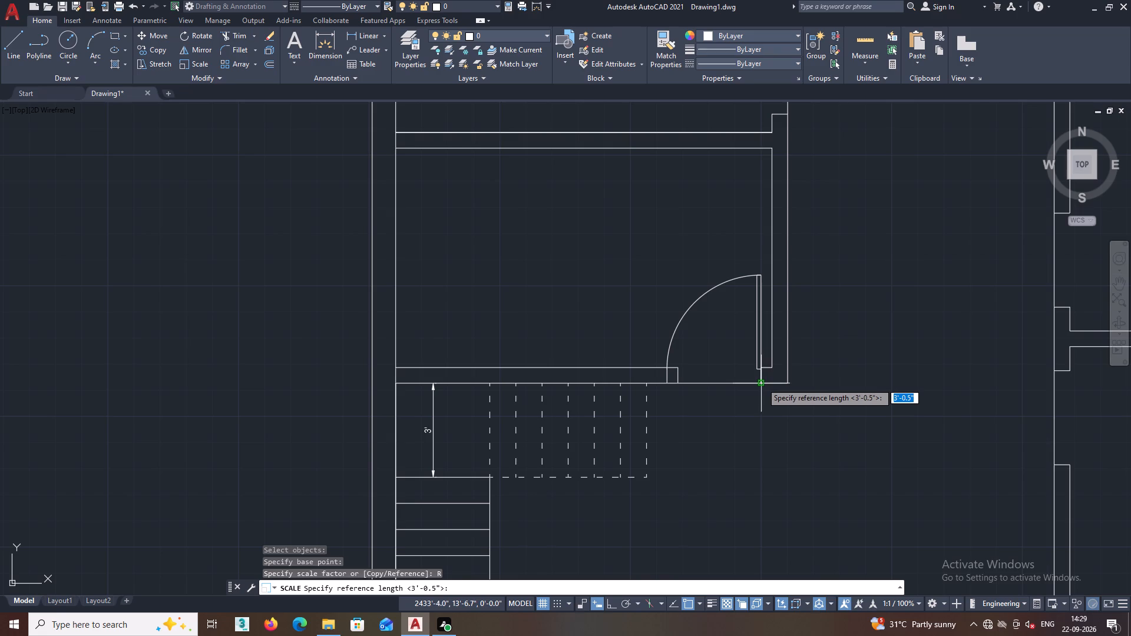
pyautogui.click(760, 382)
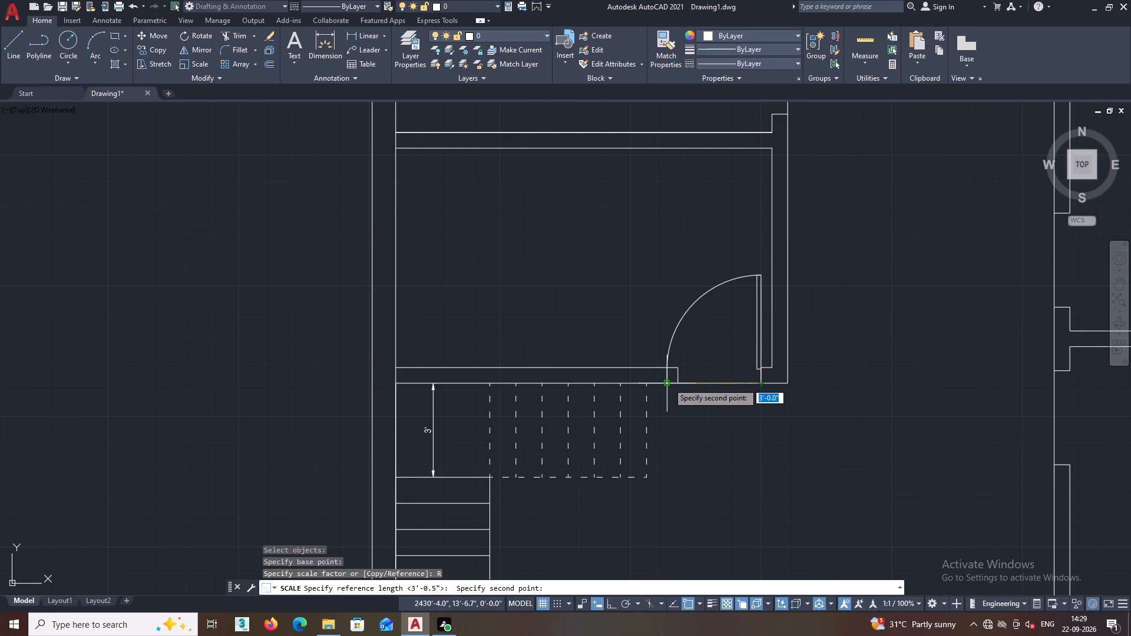
pyautogui.click(668, 383)
pyautogui.click(679, 382)
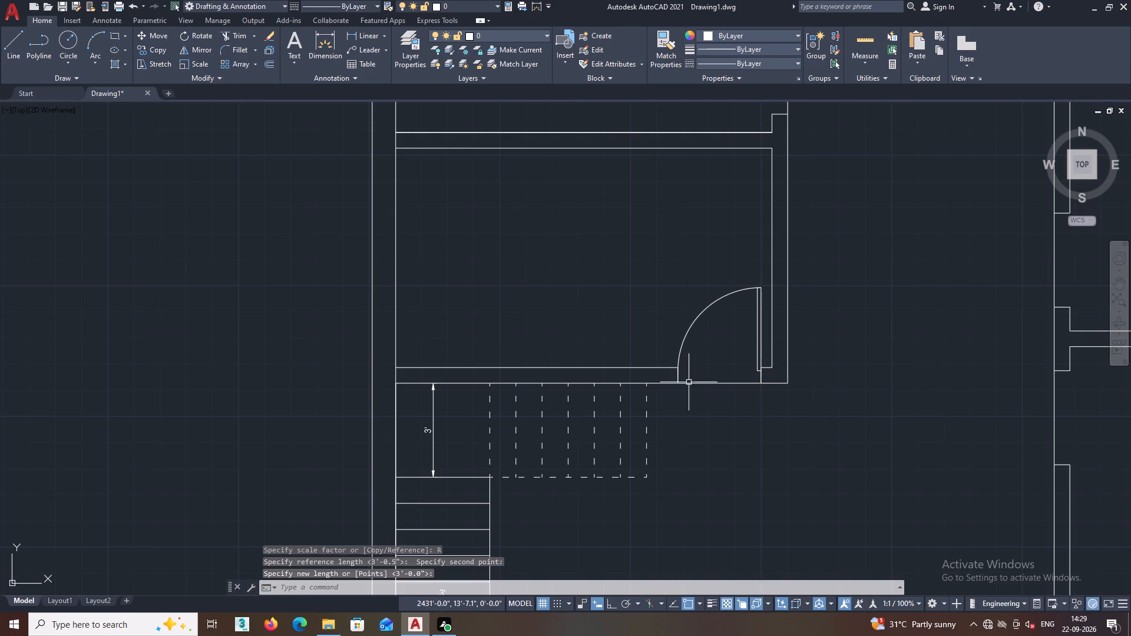
pyautogui.press('space')
pyautogui.press('Escape')
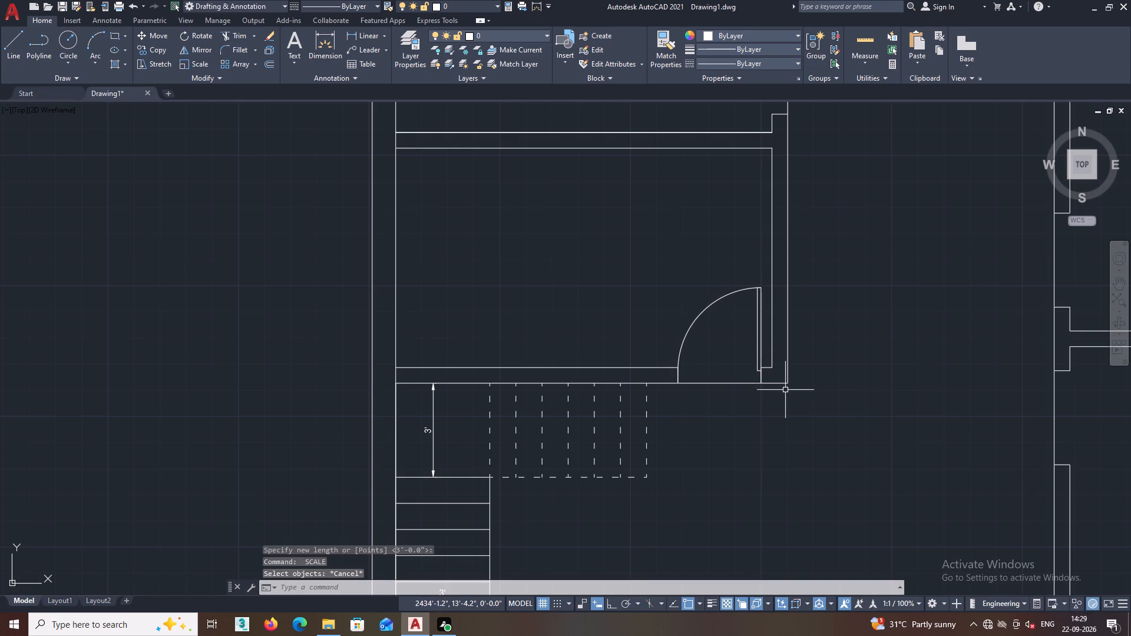
# Copy the hall's bottom-wall door from its lower hinge corner to the left jamb of the opening in the bottom-left room's top wall.
pyautogui.scroll(-2, 783, 388)
pyautogui.moveTo(776, 396); pyautogui.dragTo(712, 409, button='middle')
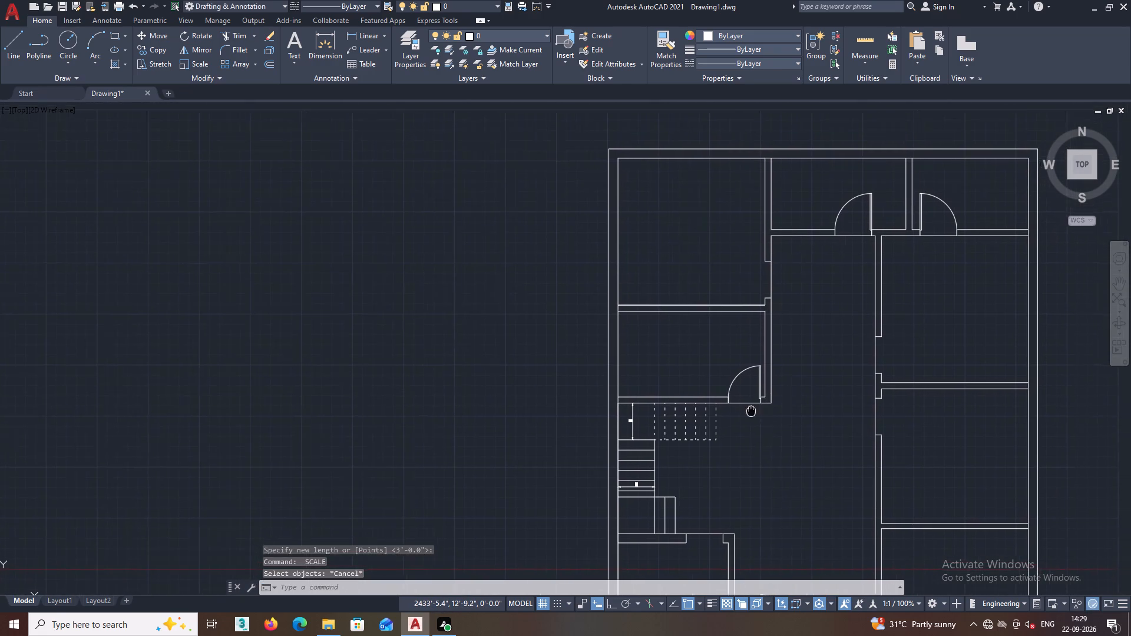
pyautogui.moveTo(712, 409); pyautogui.dragTo(679, 408, button='middle')
pyautogui.moveTo(696, 413); pyautogui.dragTo(657, 427, button='middle')
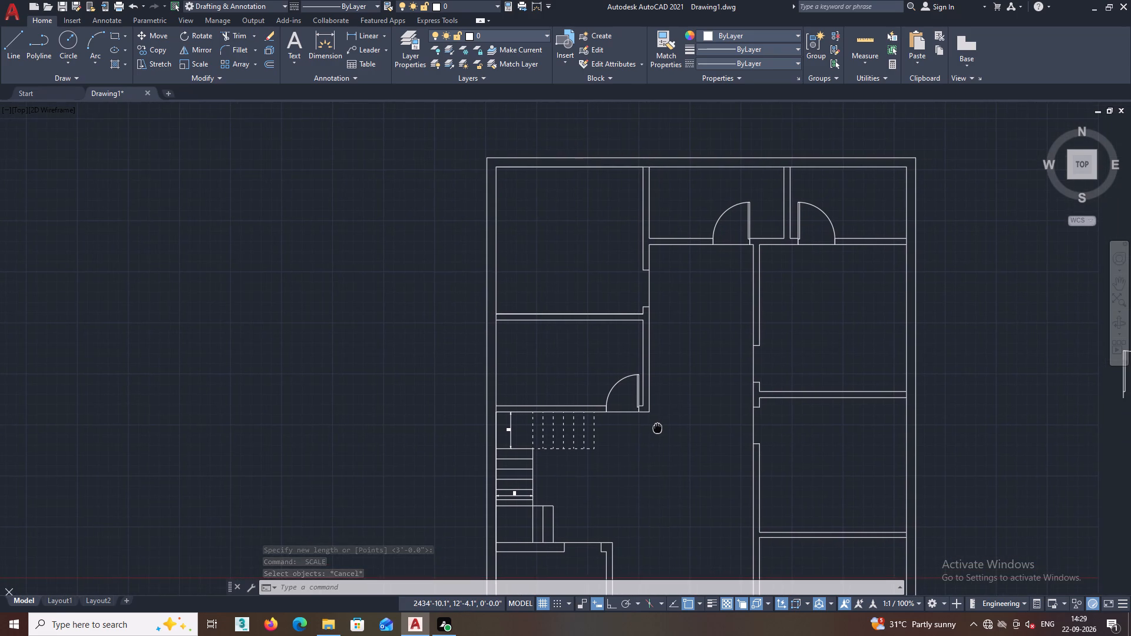
pyautogui.moveTo(657, 427); pyautogui.dragTo(657, 413, button='middle')
pyautogui.moveTo(644, 434); pyautogui.dragTo(650, 414, button='middle')
pyautogui.scroll(1, 625, 345)
pyautogui.scroll(-2, 629, 376)
pyautogui.moveTo(639, 419); pyautogui.dragTo(645, 392, button='middle')
pyautogui.moveTo(653, 465); pyautogui.dragTo(658, 430, button='middle')
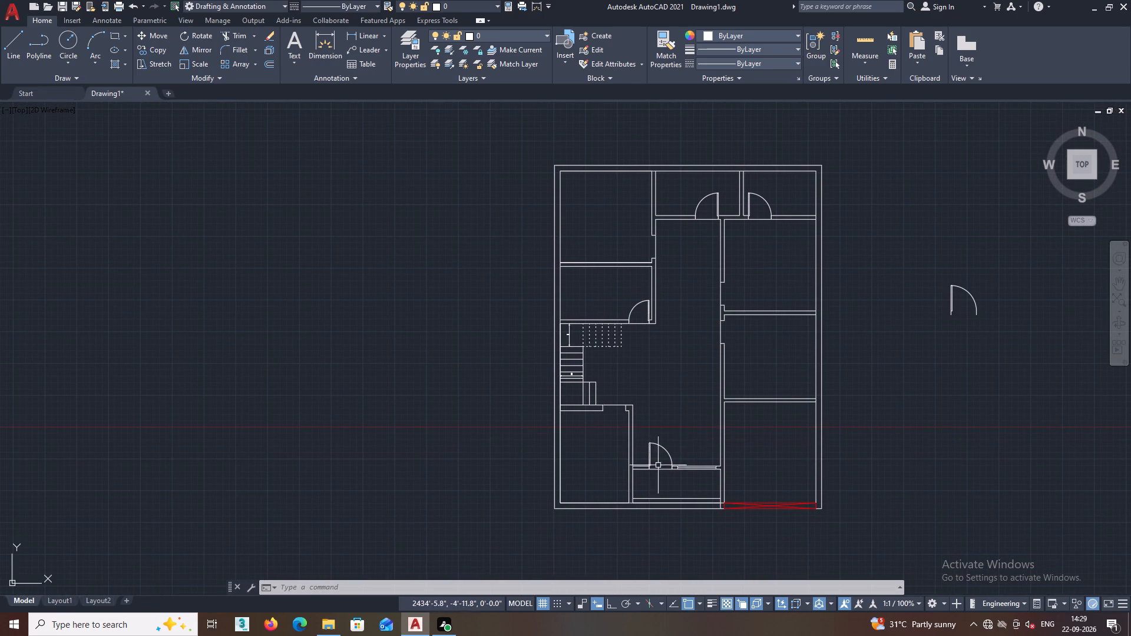
pyautogui.scroll(1, 659, 465)
pyautogui.click(660, 437)
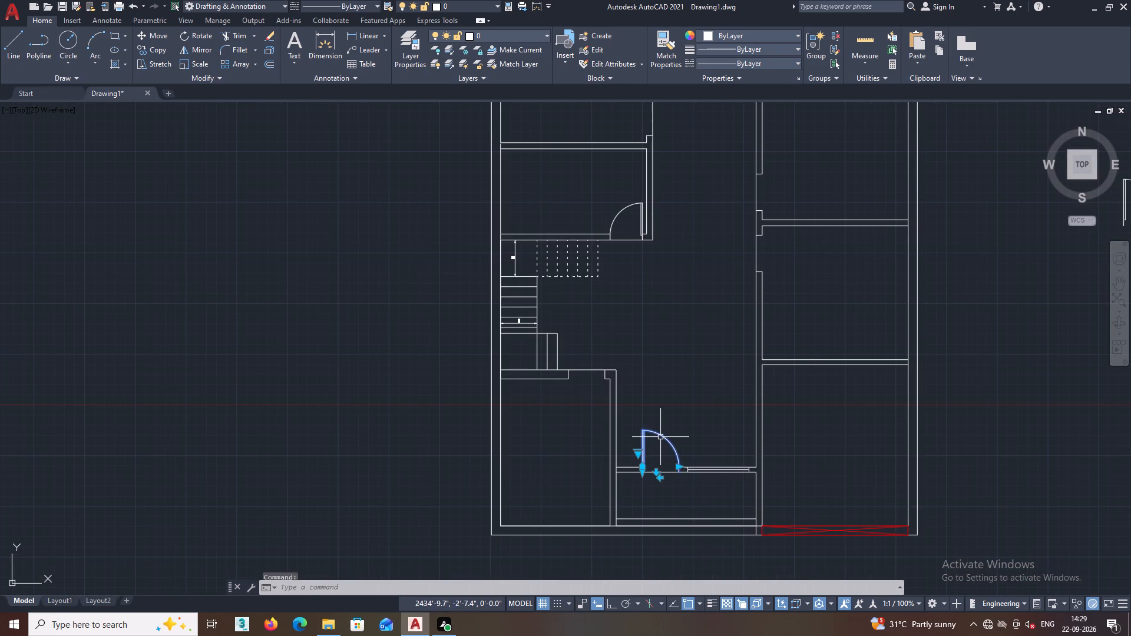
pyautogui.rightClick(677, 389)
pyautogui.click(720, 194)
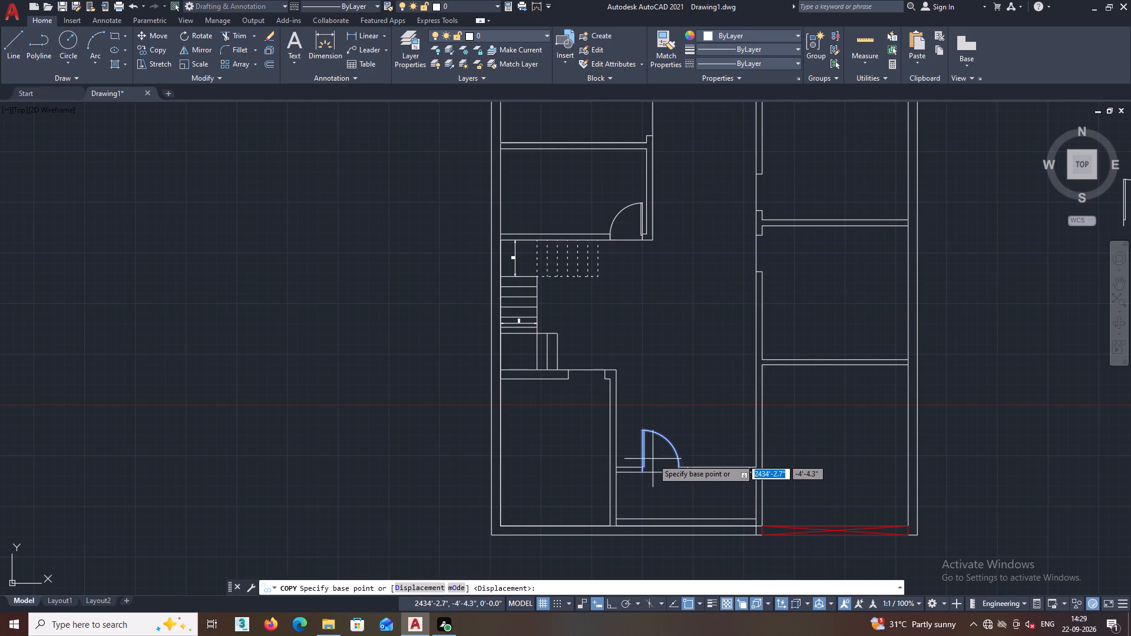
pyautogui.click(641, 475)
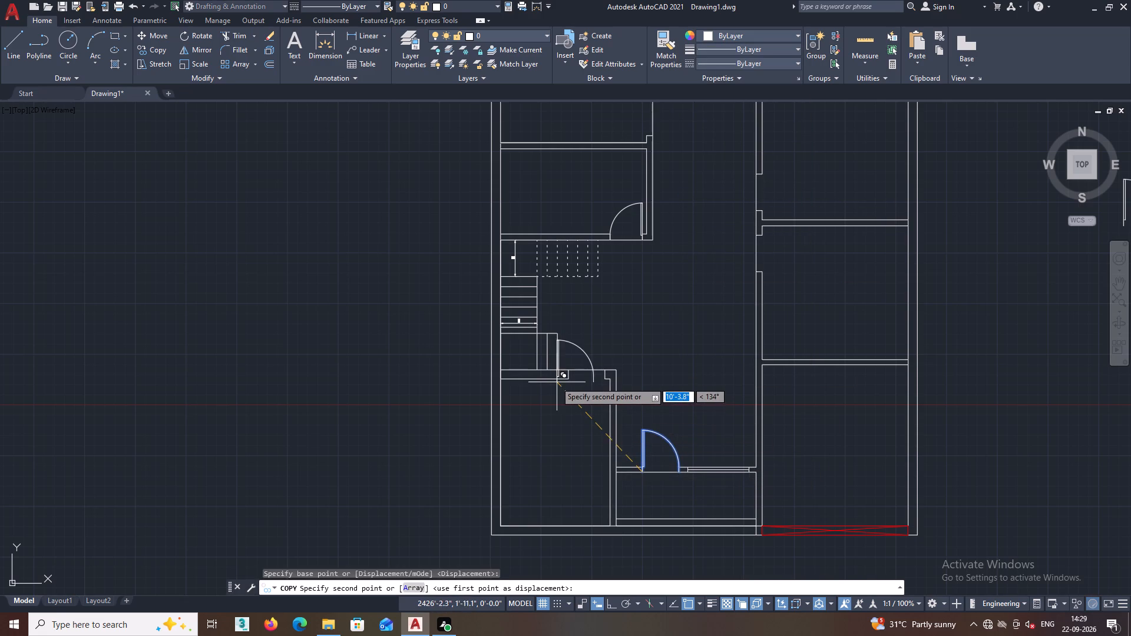
pyautogui.scroll(2, 555, 382)
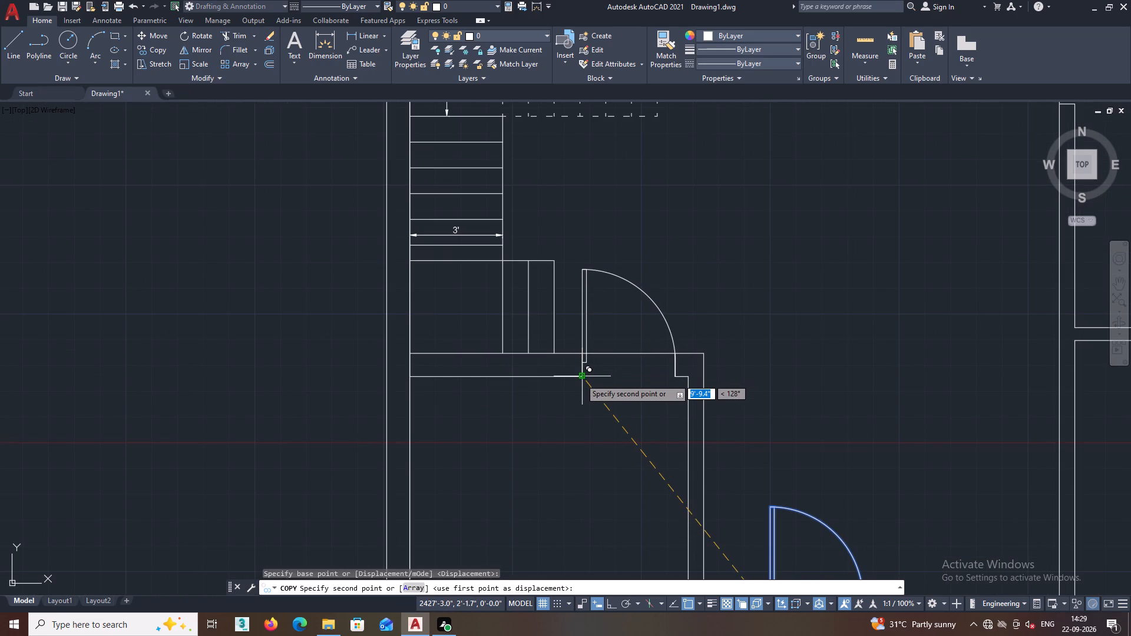
pyautogui.click(580, 379)
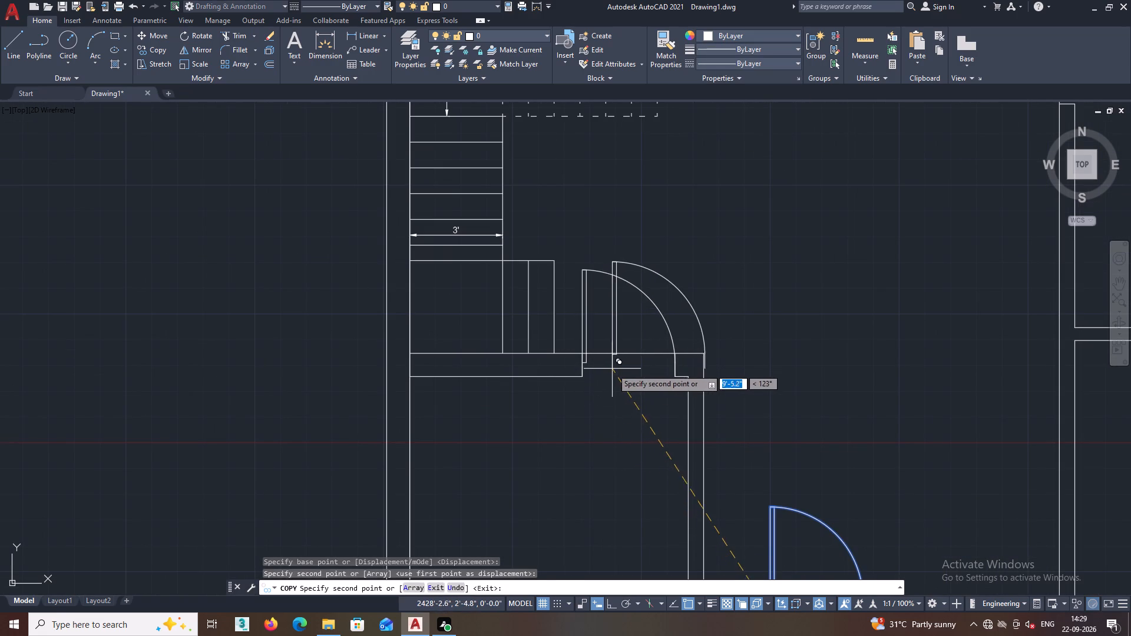